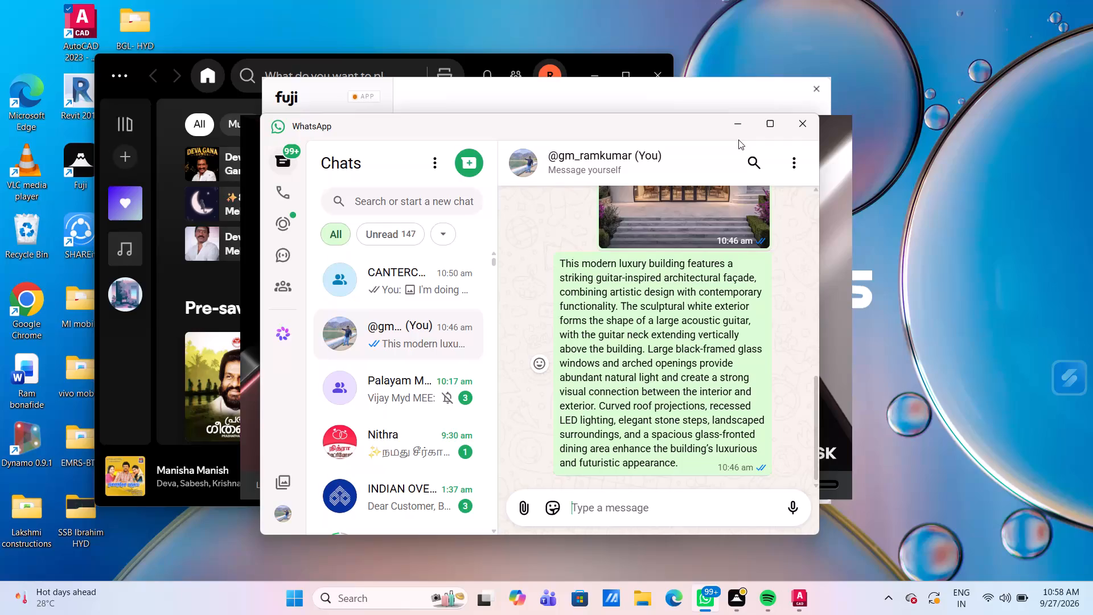
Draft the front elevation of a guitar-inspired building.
Minimize the WhatsApp and Spotify windows while AutoCAD loads.
{"action": "left_click", "coordinate": [742, 128]}
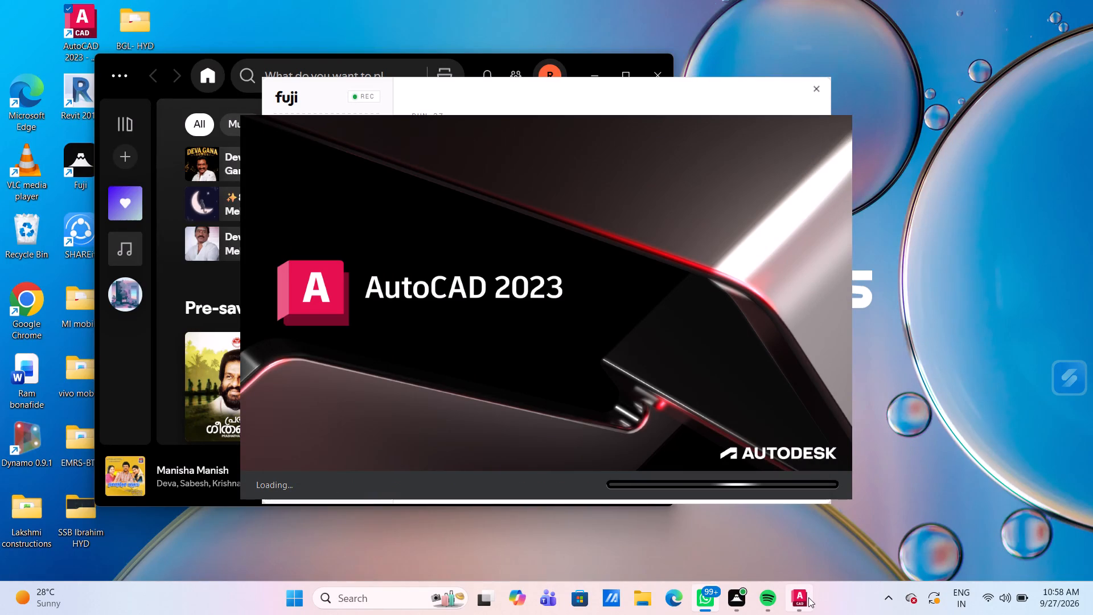
{"action": "left_click", "coordinate": [769, 599]}
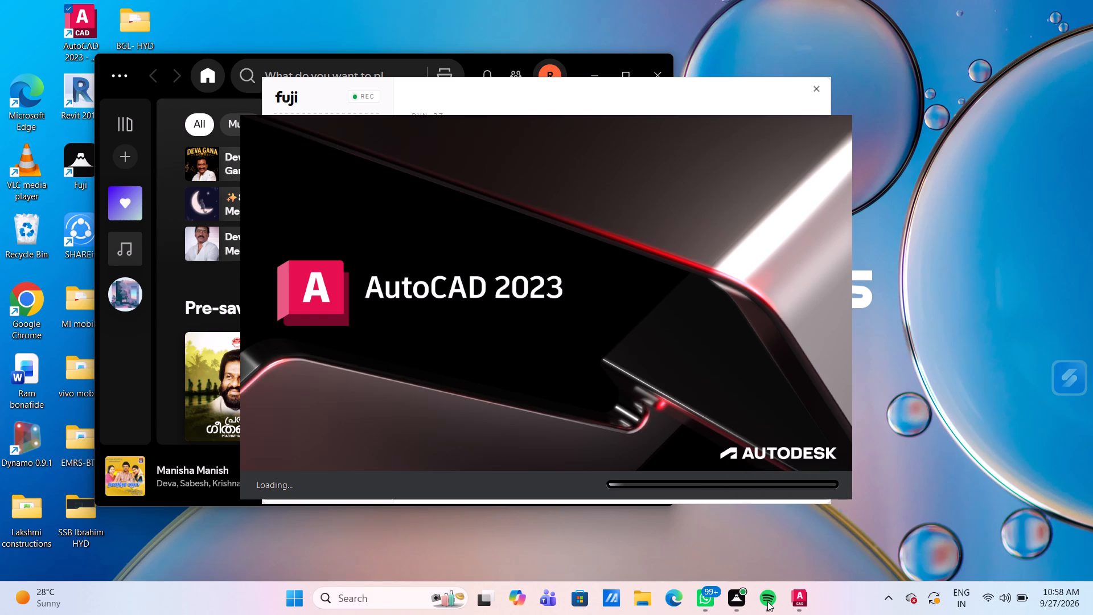
{"action": "left_click", "coordinate": [590, 59]}
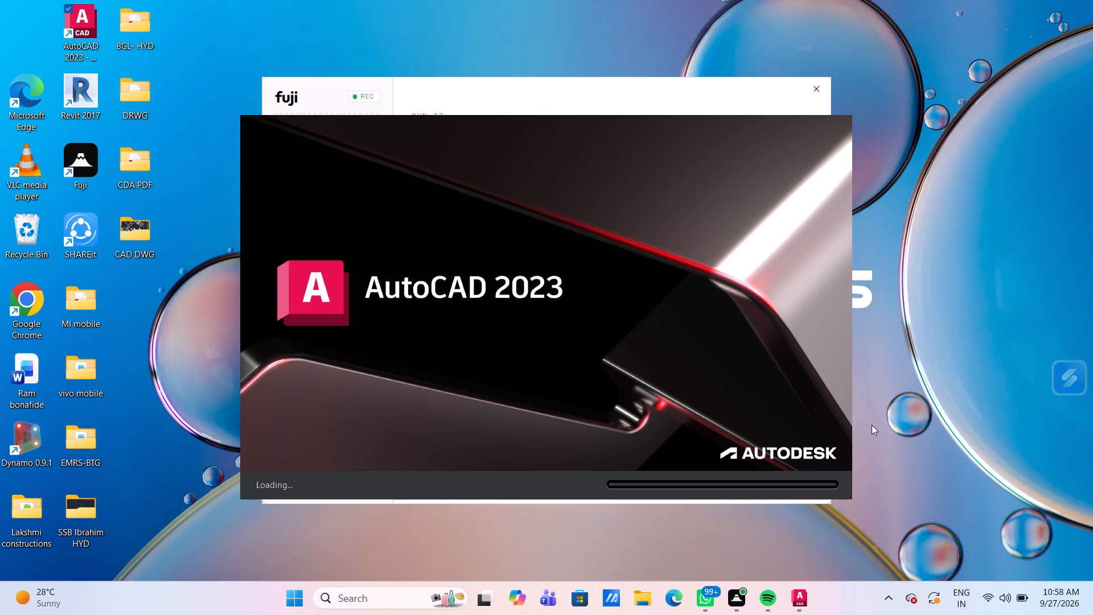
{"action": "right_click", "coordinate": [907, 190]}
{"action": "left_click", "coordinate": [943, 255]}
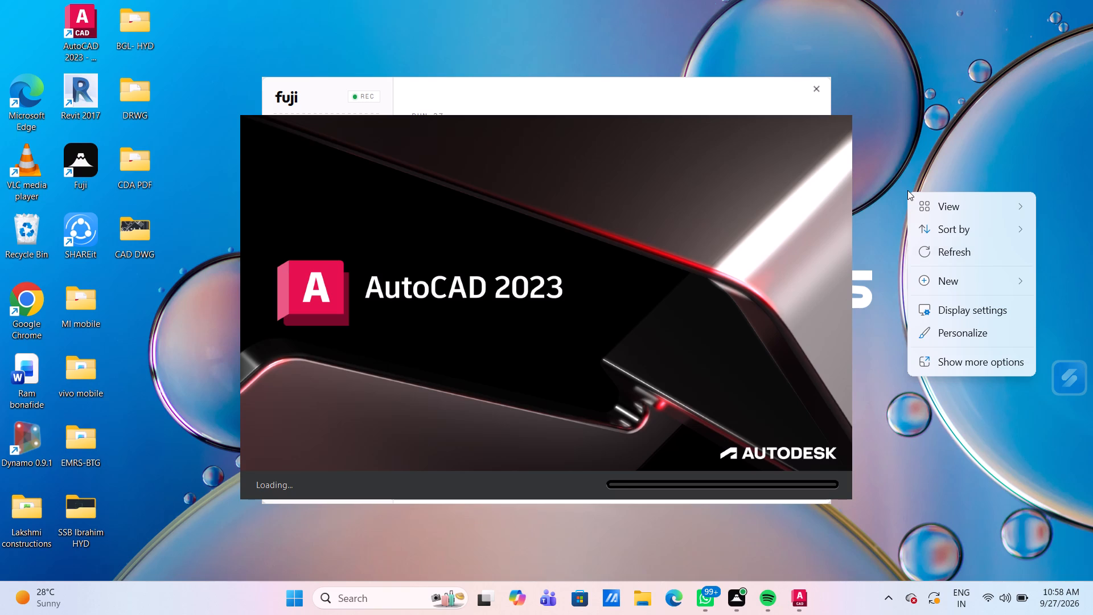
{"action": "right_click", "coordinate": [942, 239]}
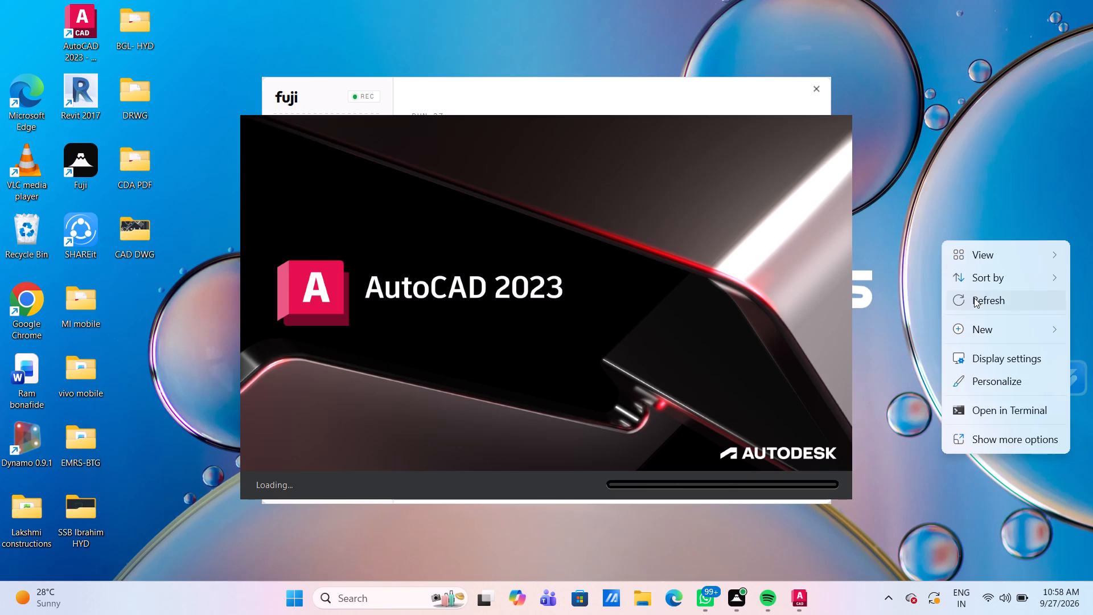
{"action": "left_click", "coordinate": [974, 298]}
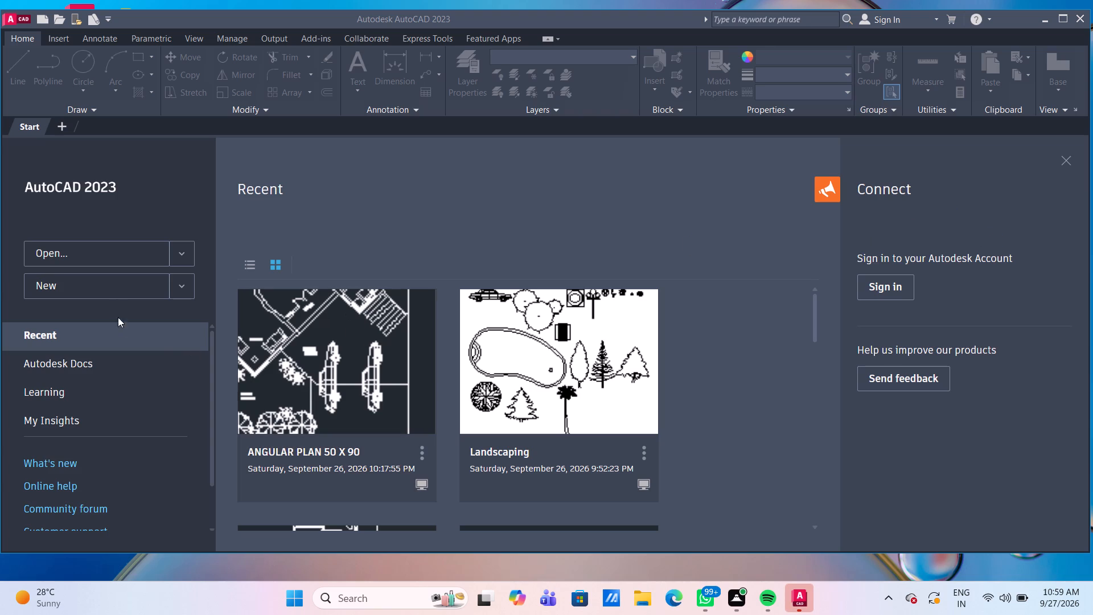
Create a new blank drawing.
{"action": "left_click", "coordinate": [113, 288]}
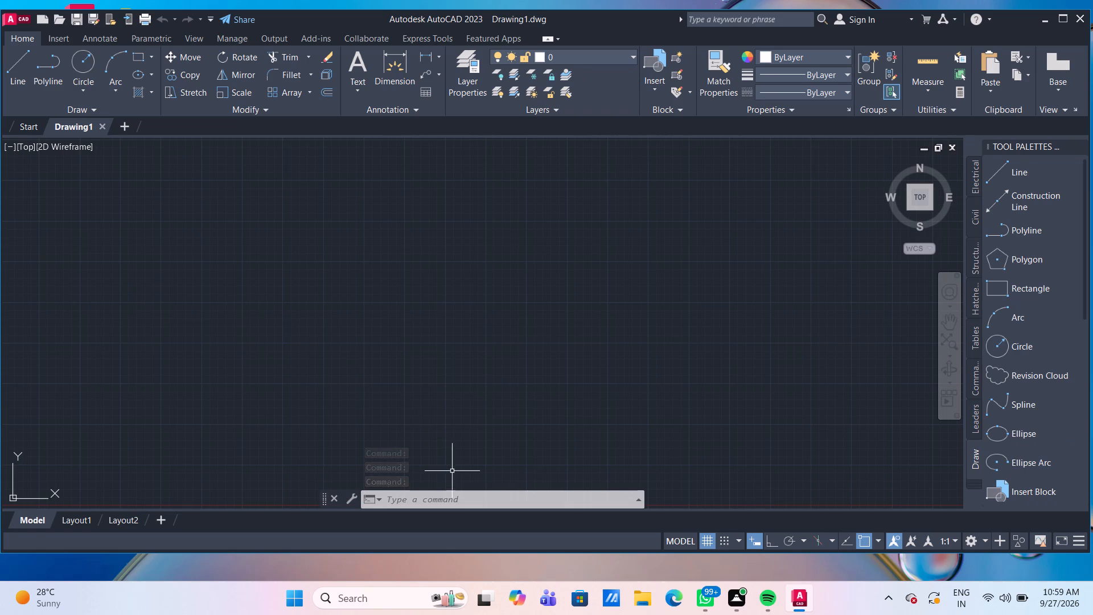
Turn on command logging with LOGFILEON.
{"action": "left_click", "coordinate": [466, 502]}
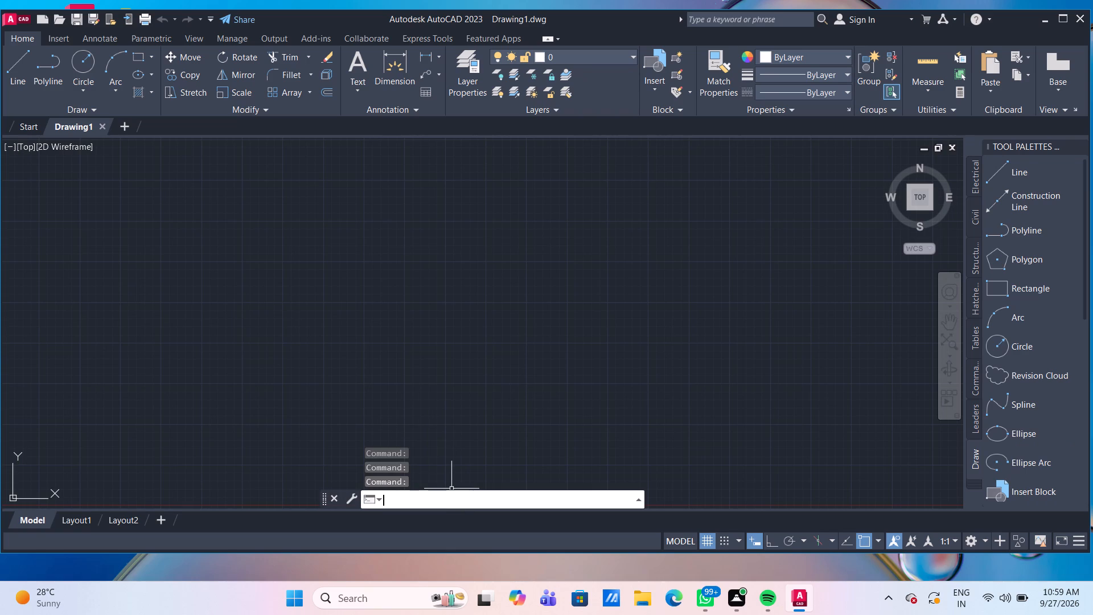
{"action": "type", "text": "LOG"}
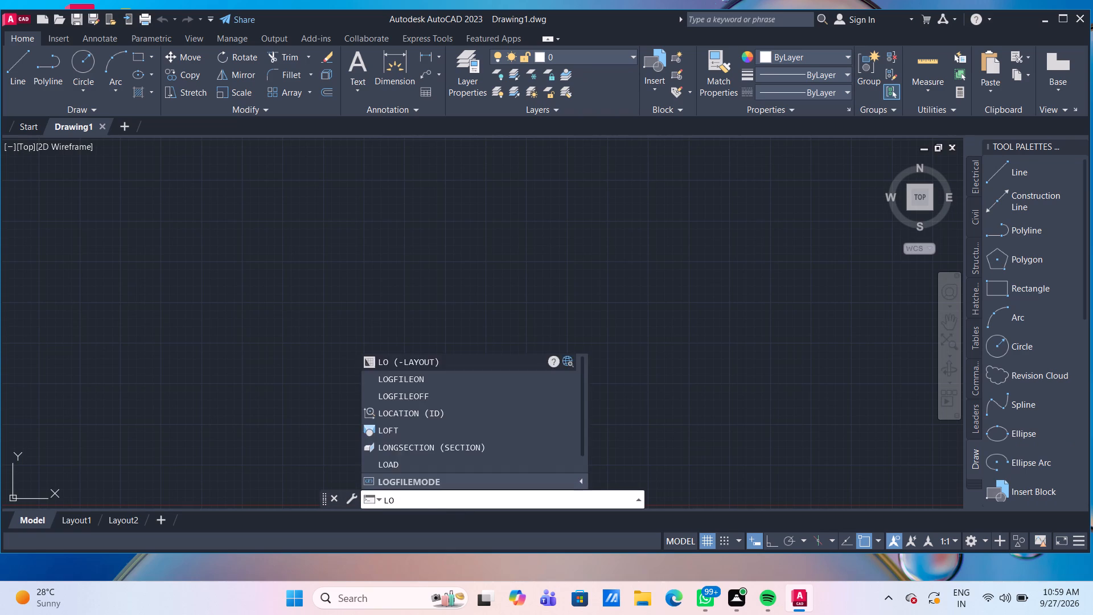
{"action": "key", "text": "f"}
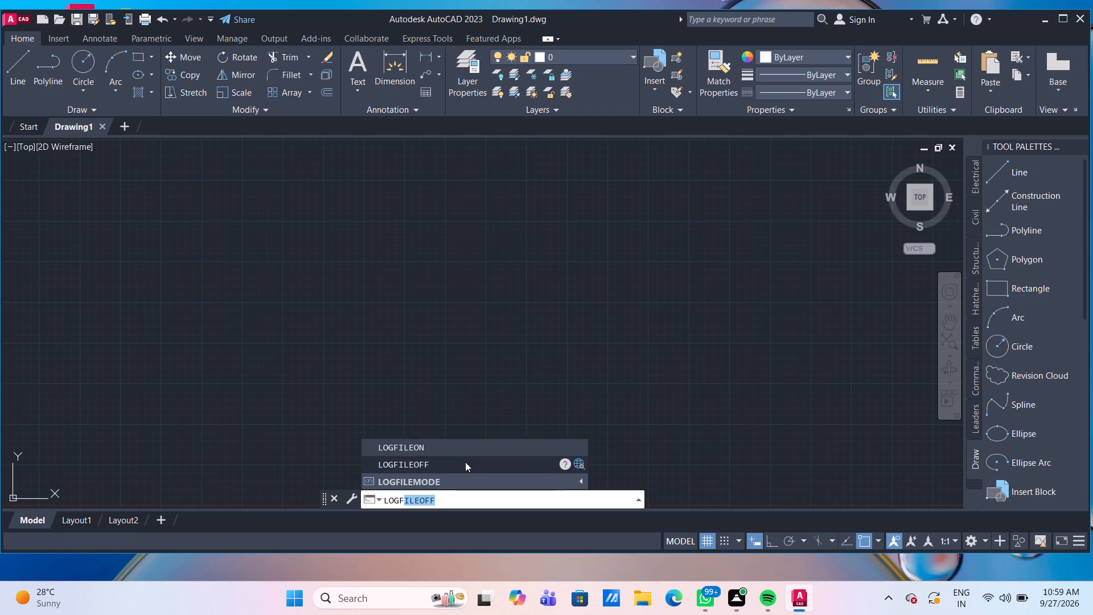
{"action": "left_click", "coordinate": [467, 450]}
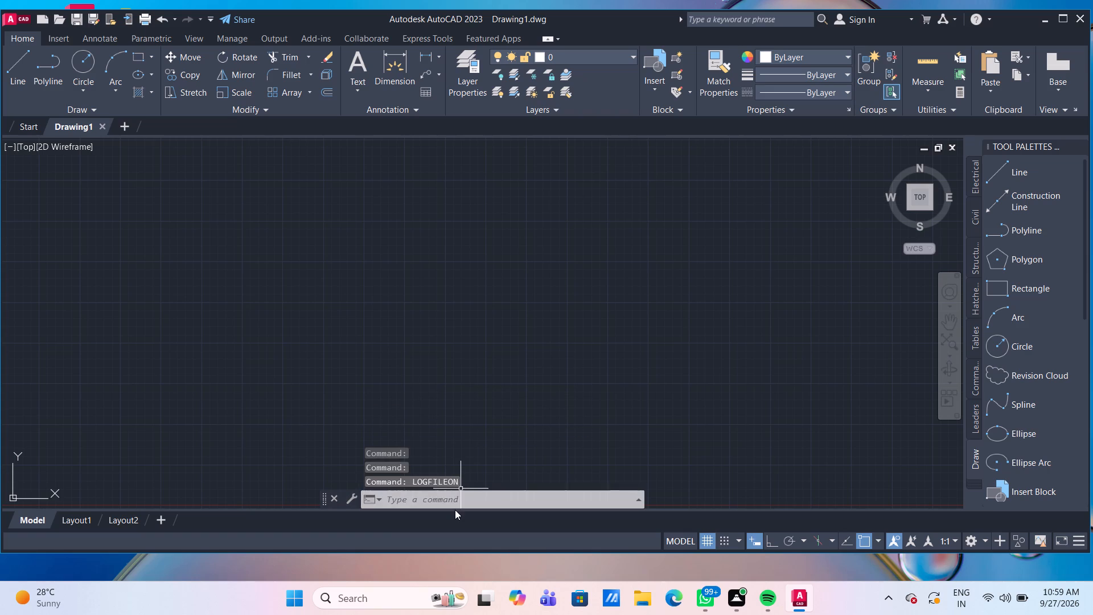
Configure the drawing units with length precision 0 and Millimeters as the insertion scale.
{"action": "left_click", "coordinate": [458, 504]}
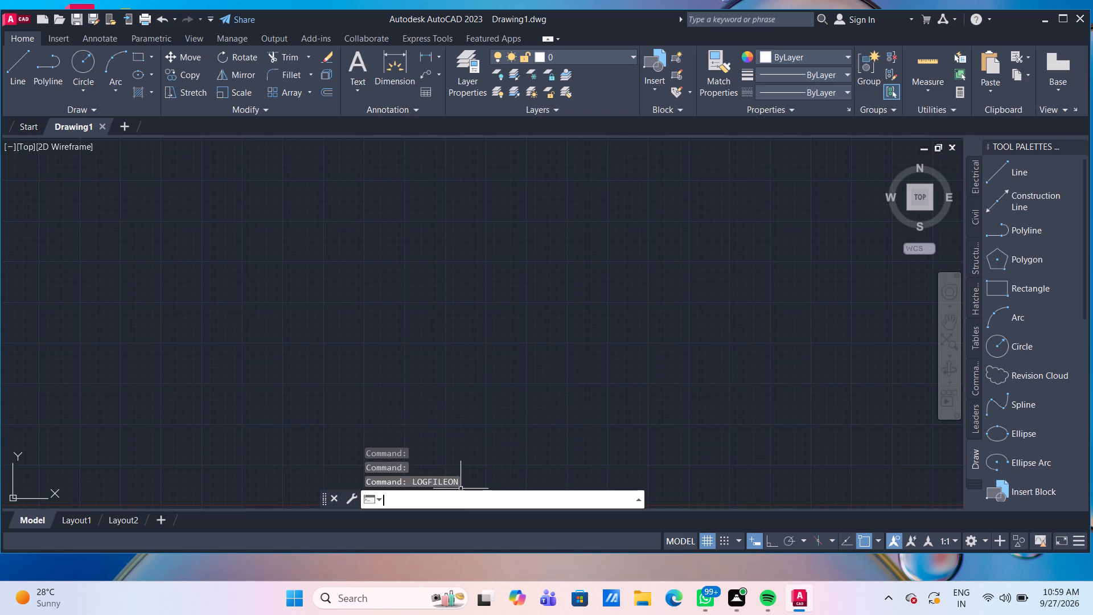
{"action": "type", "text": "UN"}
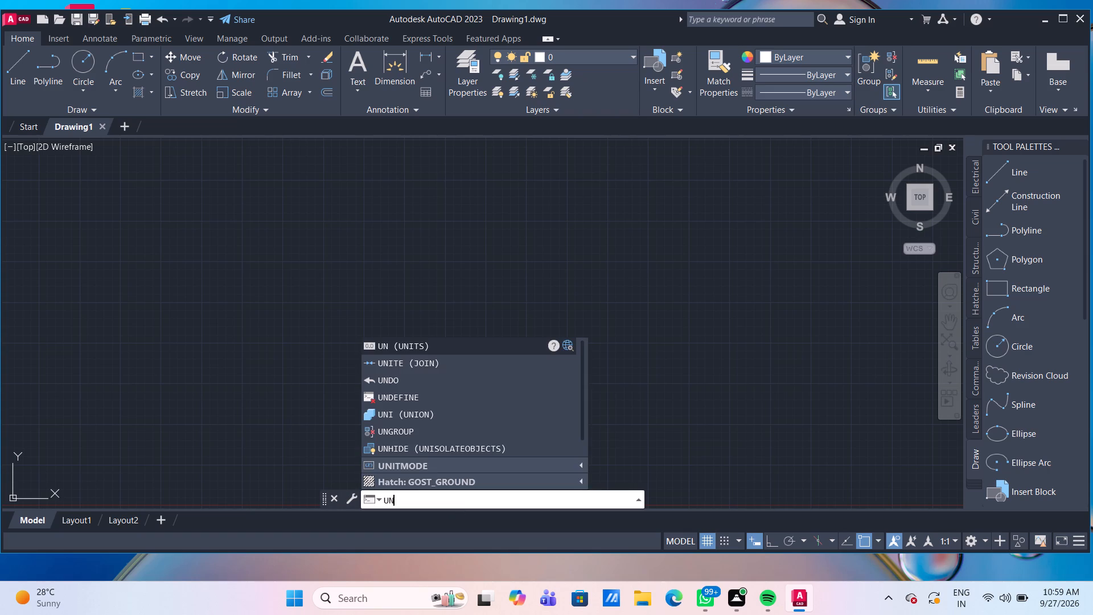
{"action": "key", "text": "Return"}
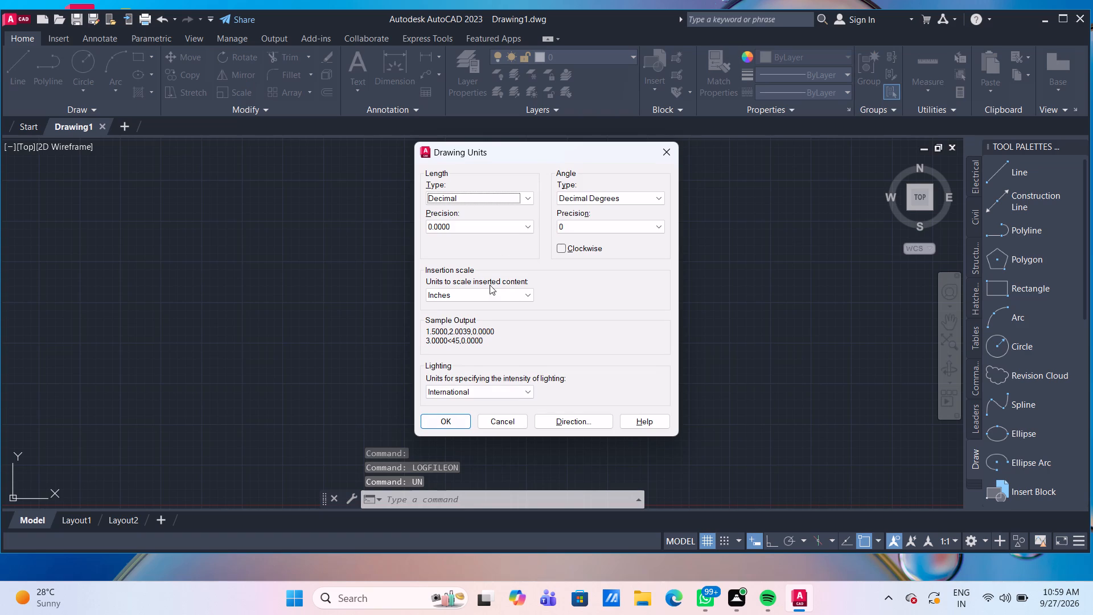
{"action": "left_click", "coordinate": [494, 225]}
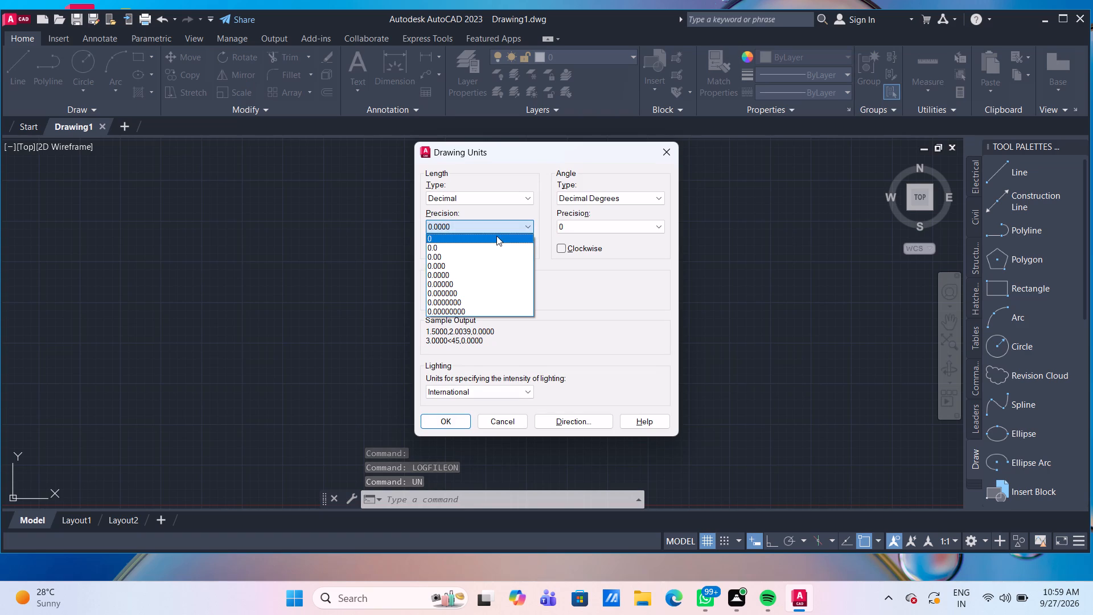
{"action": "left_click", "coordinate": [496, 236]}
{"action": "left_click", "coordinate": [478, 295]}
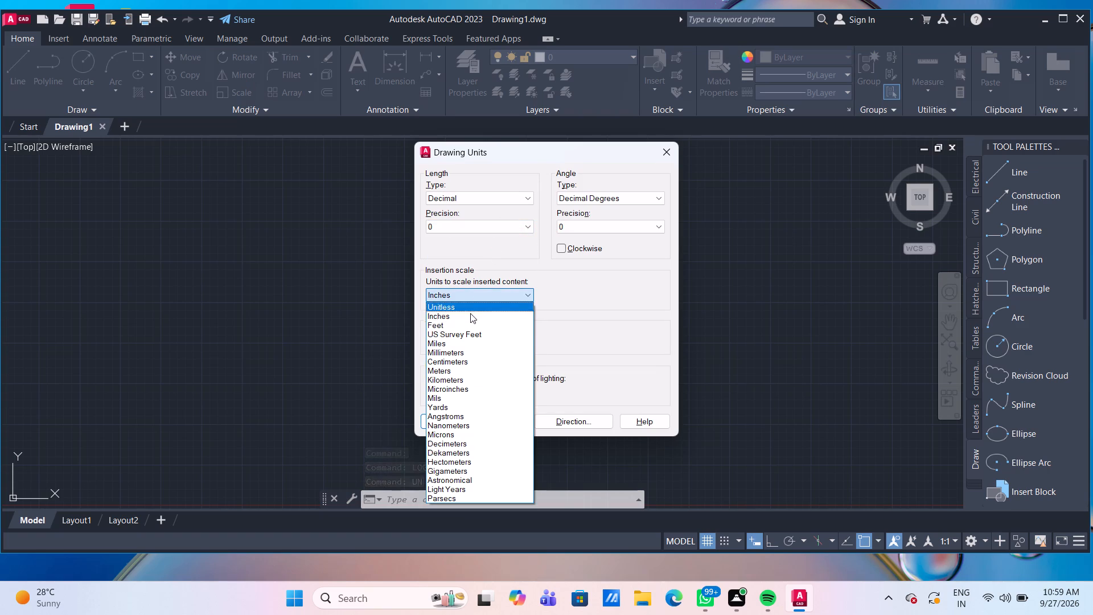
{"action": "left_click", "coordinate": [463, 355]}
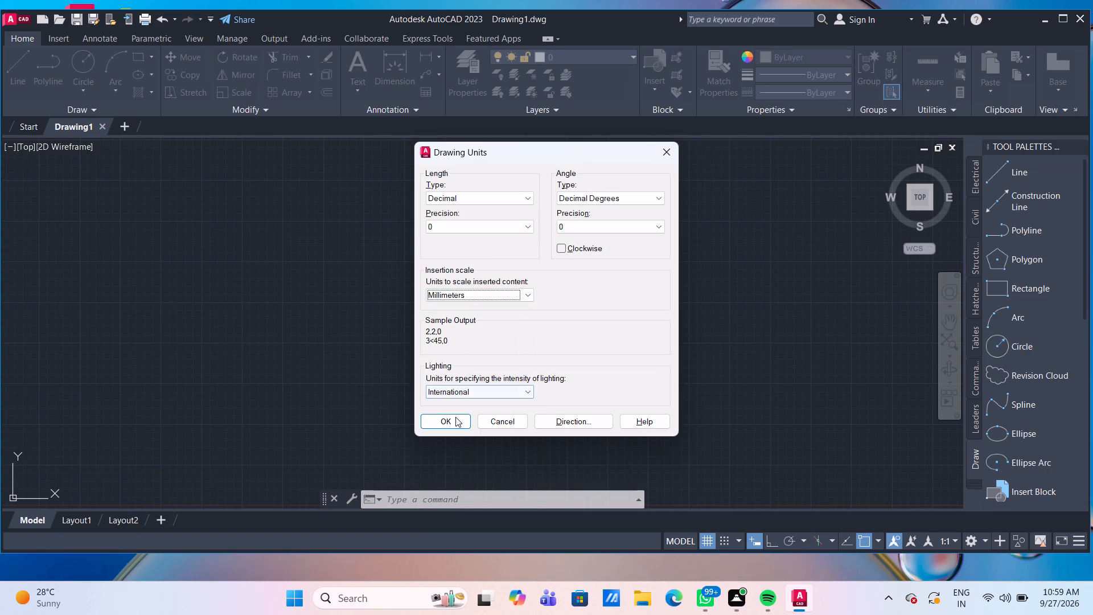
{"action": "left_click", "coordinate": [453, 424]}
Set the model space limits with the default lower-left corner 0,0 and upper-right corner 500,500.
{"action": "type", "text": "LIM"}
{"action": "key", "text": "Return"}
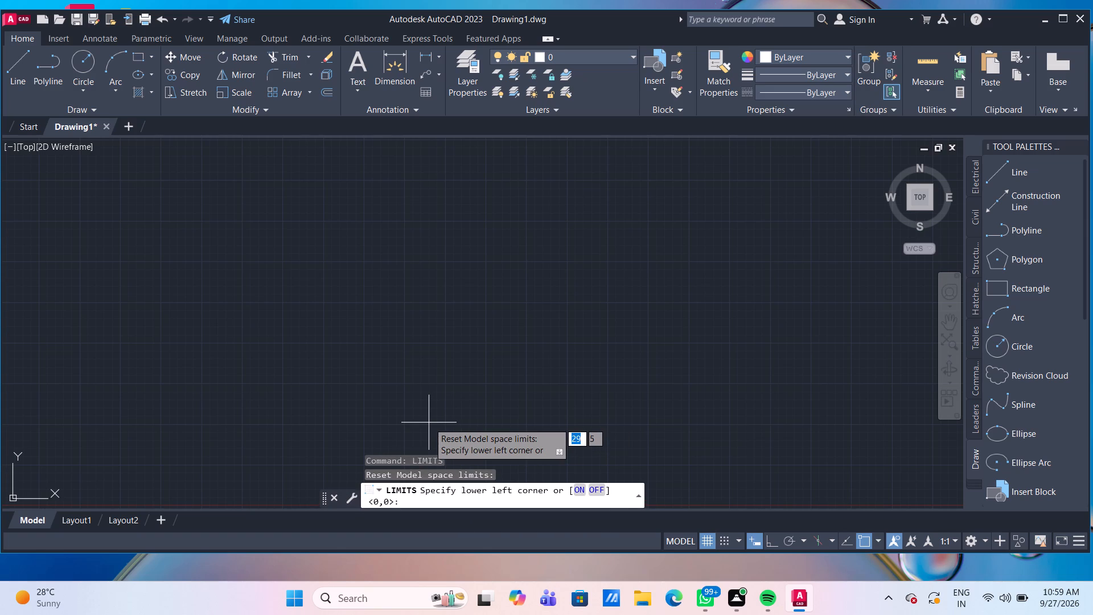
{"action": "key", "text": "Return"}
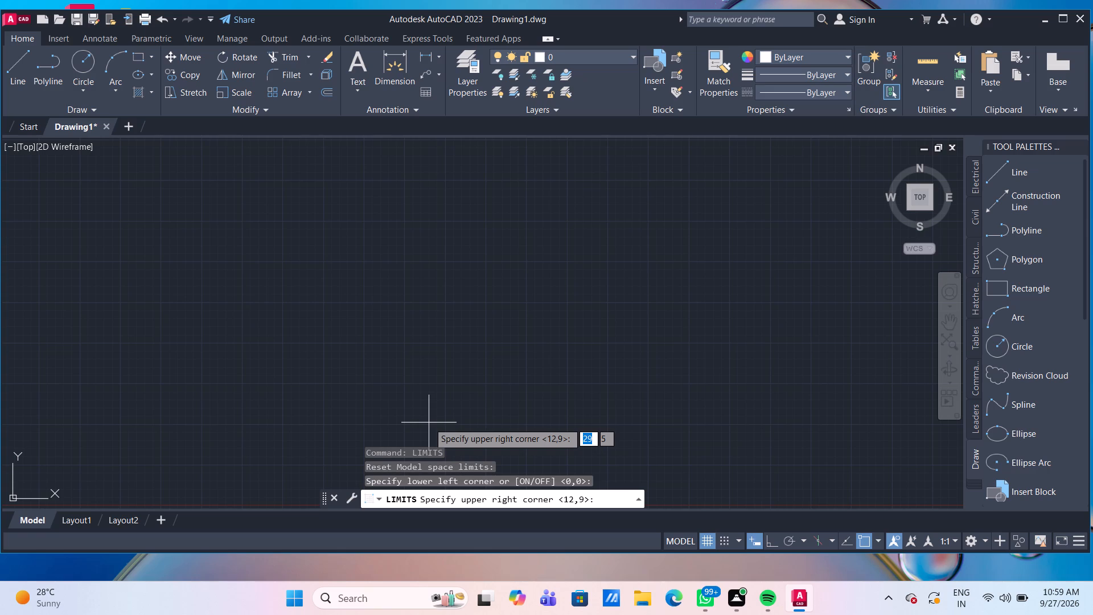
{"action": "type", "text": "500"}
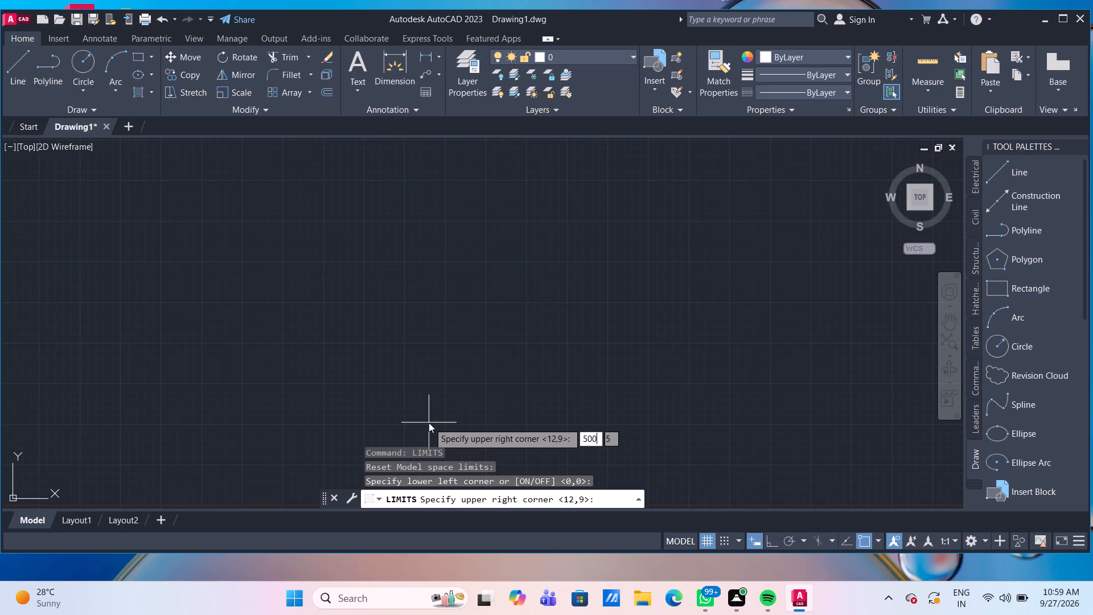
{"action": "type", "text": ",500"}
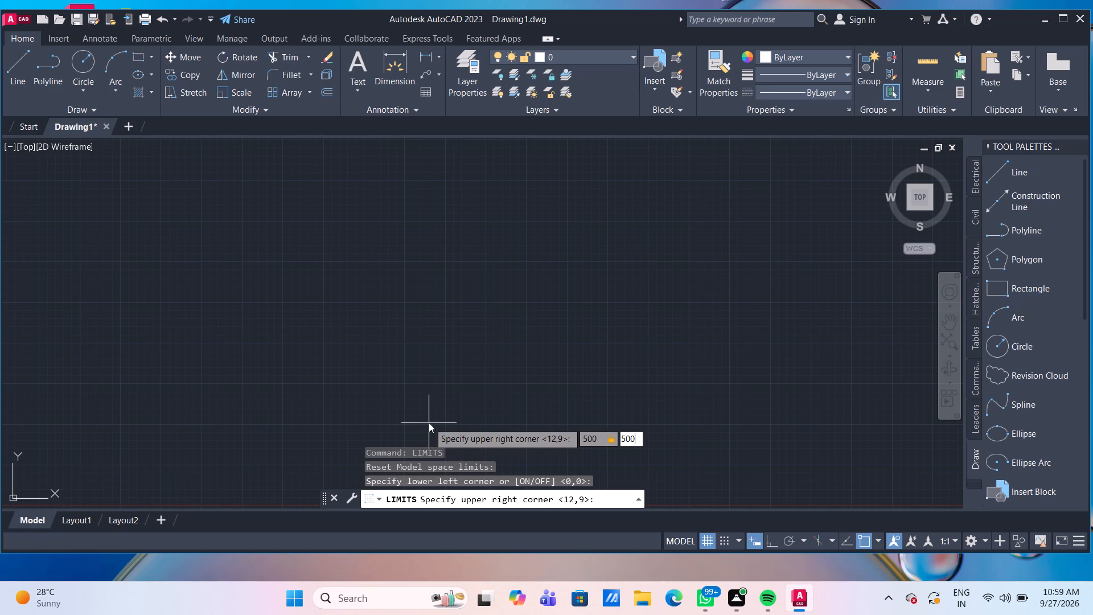
{"action": "key", "text": "Return"}
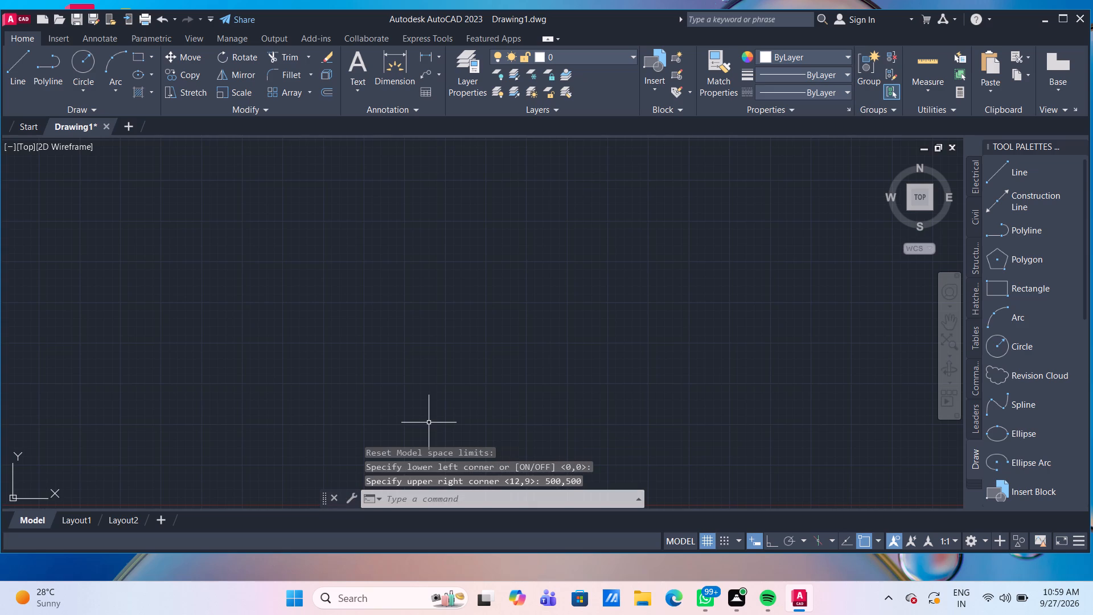
{"action": "key", "text": "z"}
{"action": "key", "text": "Return"}
{"action": "key", "text": "a"}
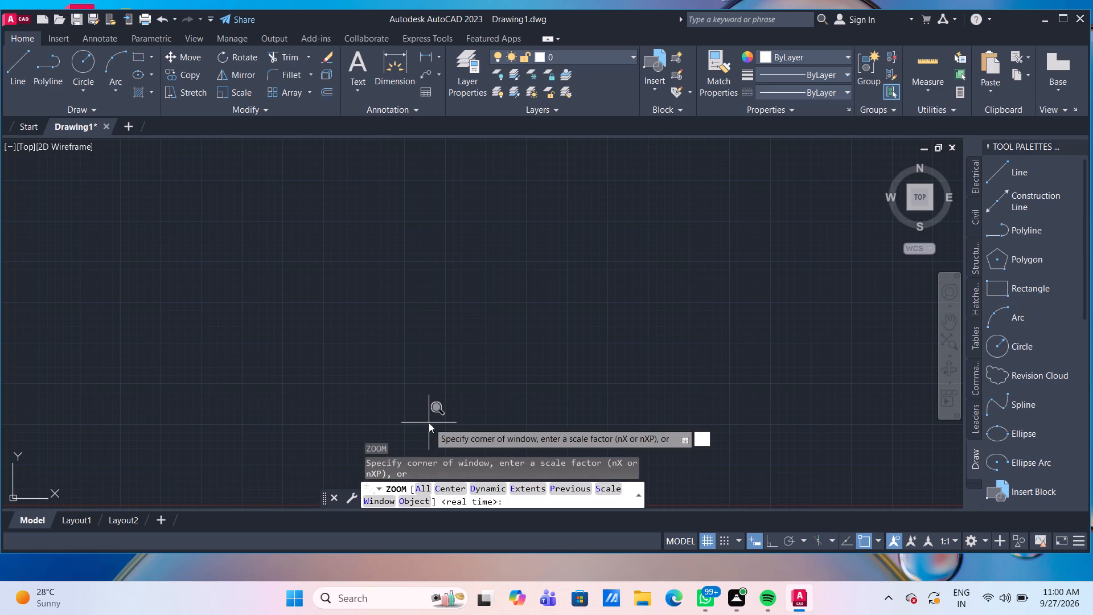
{"action": "key", "text": "Return"}
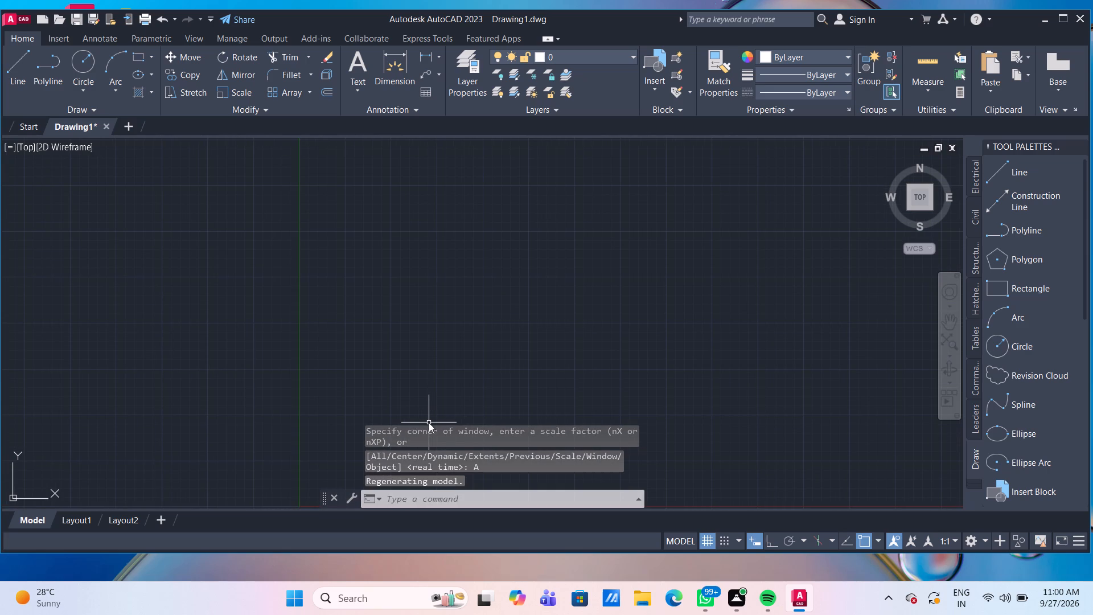
Modify the Standard dimension style so its primary linear units use precision 0.
{"action": "key", "text": "d"}
{"action": "key", "text": "Return"}
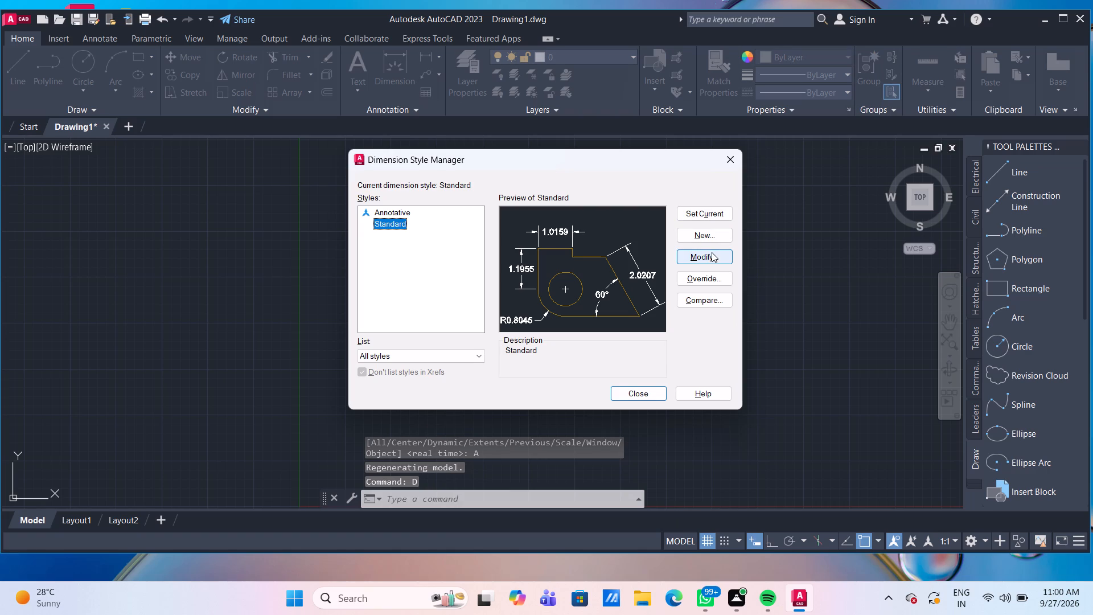
{"action": "left_click", "coordinate": [710, 255]}
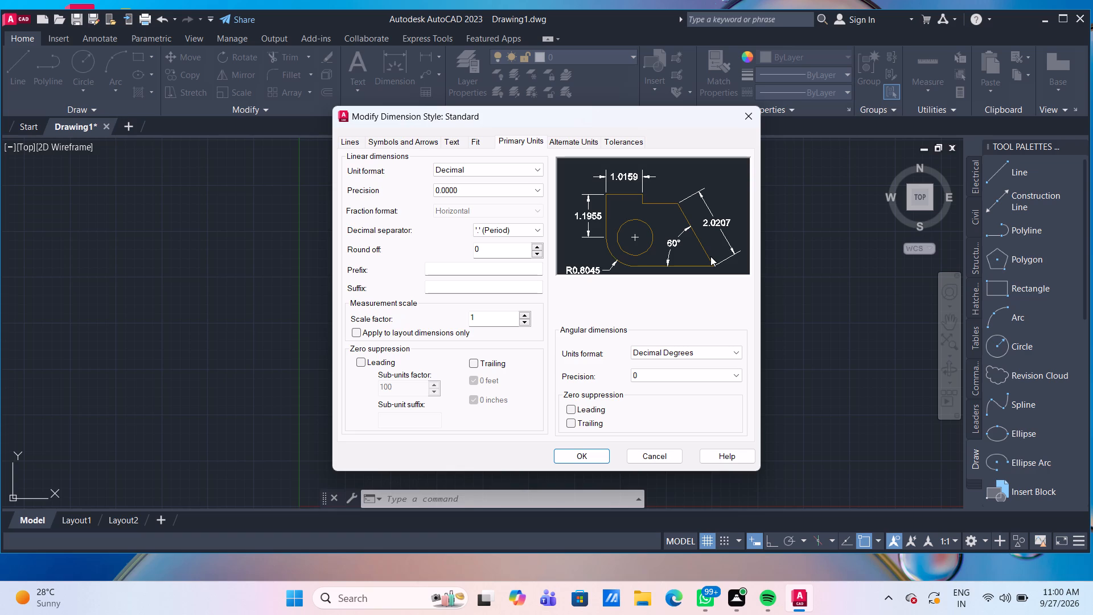
{"action": "left_click", "coordinate": [523, 191]}
{"action": "left_click", "coordinate": [512, 202]}
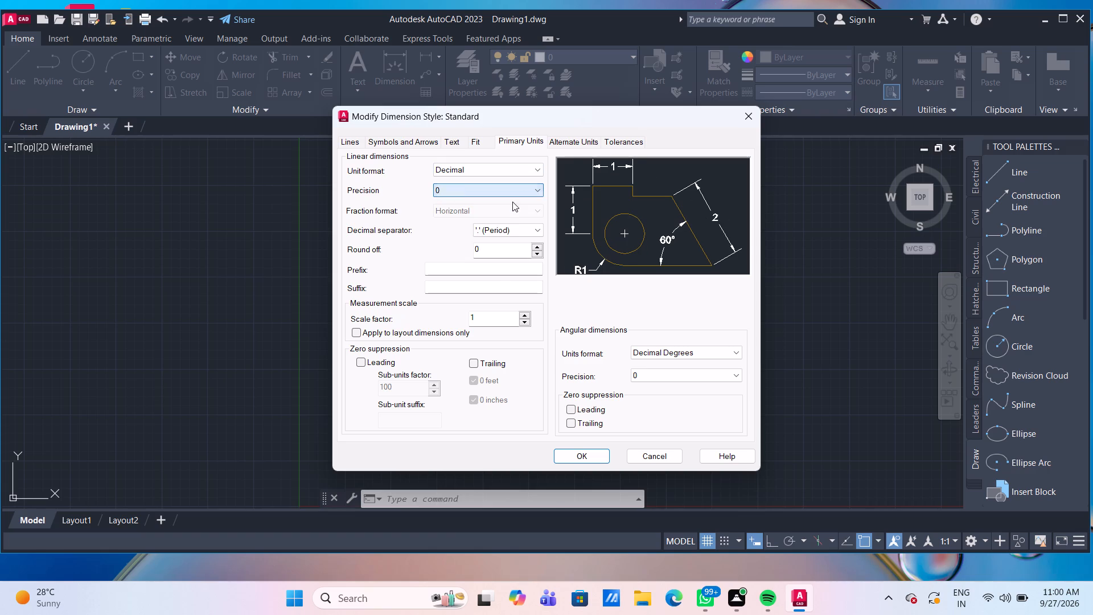
Set the Standard dimension style's arrow size to 10 and dimension break size to 5.
{"action": "left_click", "coordinate": [397, 138]}
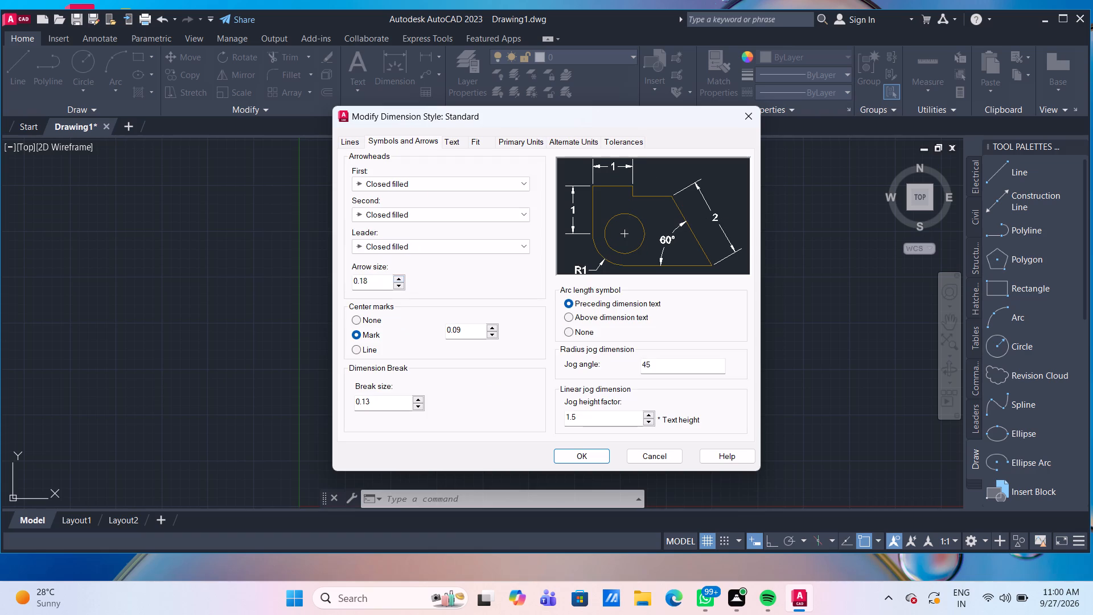
{"action": "left_click_drag", "start_coordinate": [377, 274], "coordinate": [357, 274]}
{"action": "left_click_drag", "start_coordinate": [374, 285], "coordinate": [340, 276]}
{"action": "type", "text": "10"}
{"action": "key", "text": "Return"}
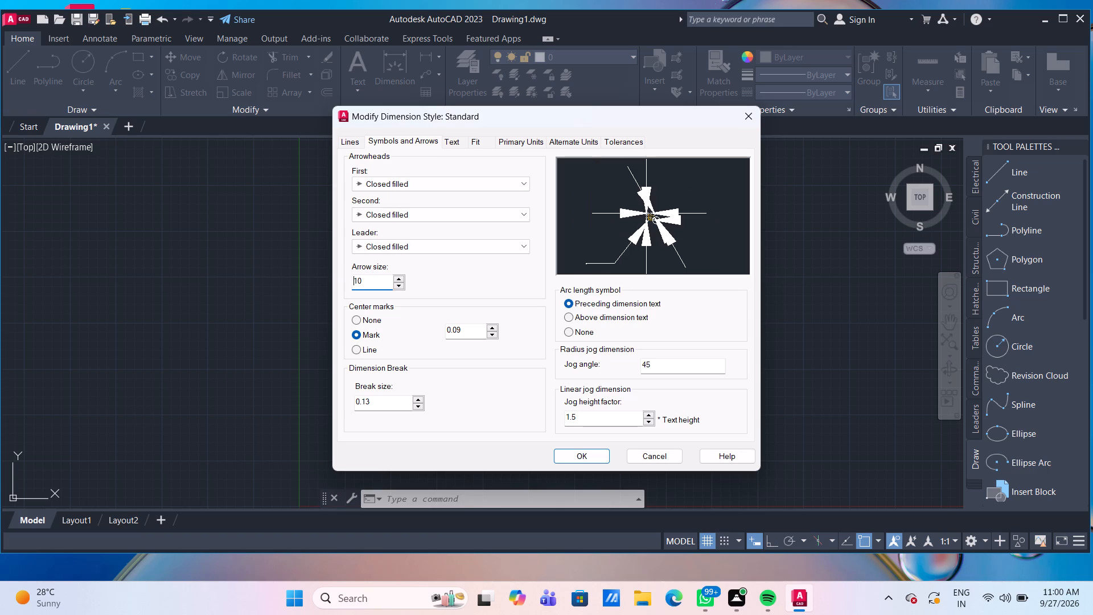
{"action": "left_click_drag", "start_coordinate": [376, 403], "coordinate": [371, 403]}
{"action": "left_click_drag", "start_coordinate": [371, 403], "coordinate": [352, 406]}
{"action": "key", "text": "5"}
{"action": "key", "text": "Return"}
Set the Standard dimension style's extension lines to extend 10 beyond the dimension lines.
{"action": "left_click", "coordinate": [348, 138]}
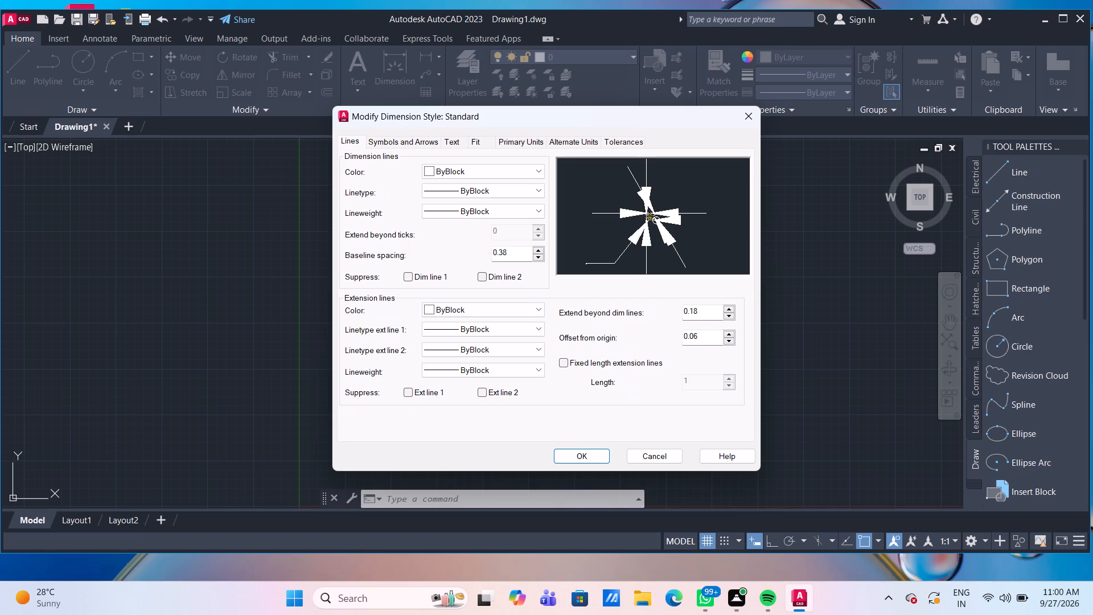
{"action": "left_click_drag", "start_coordinate": [707, 312], "coordinate": [676, 306]}
{"action": "key", "text": "1"}
{"action": "key", "text": "0"}
{"action": "key", "text": "Return"}
Set the Standard dimension style's extension line offset from origin to 5.
{"action": "left_click_drag", "start_coordinate": [703, 338], "coordinate": [673, 341]}
{"action": "key", "text": "5"}
{"action": "key", "text": "Return"}
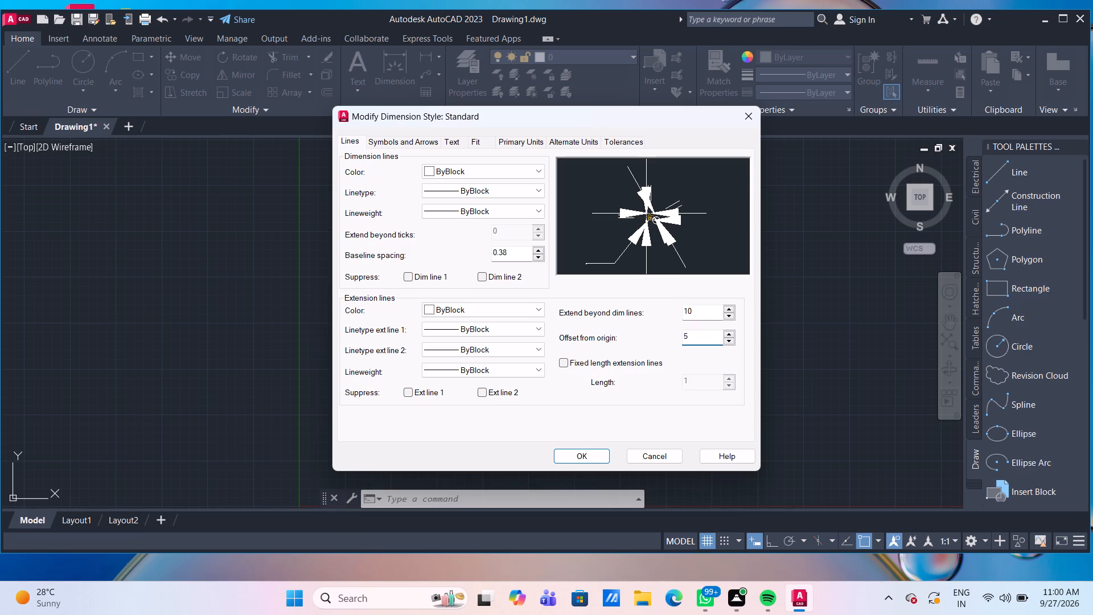
Set the Standard dimension style's text height to 15 and its text offset from the dimension line to 5.
{"action": "left_click", "coordinate": [448, 144]}
{"action": "left_click_drag", "start_coordinate": [515, 242], "coordinate": [478, 235]}
{"action": "type", "text": "15"}
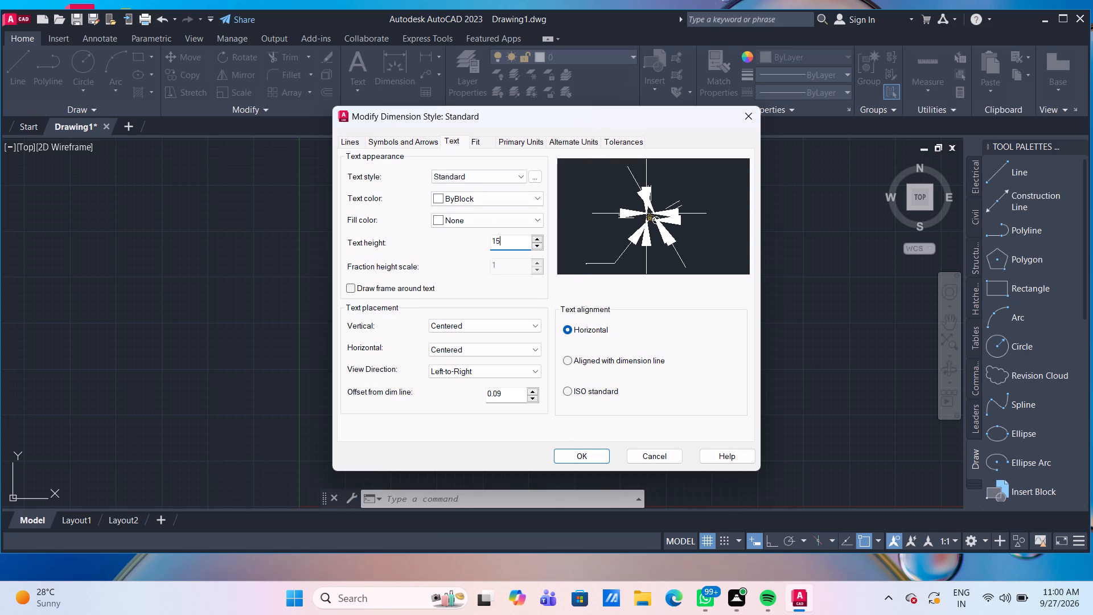
{"action": "key", "text": "Return"}
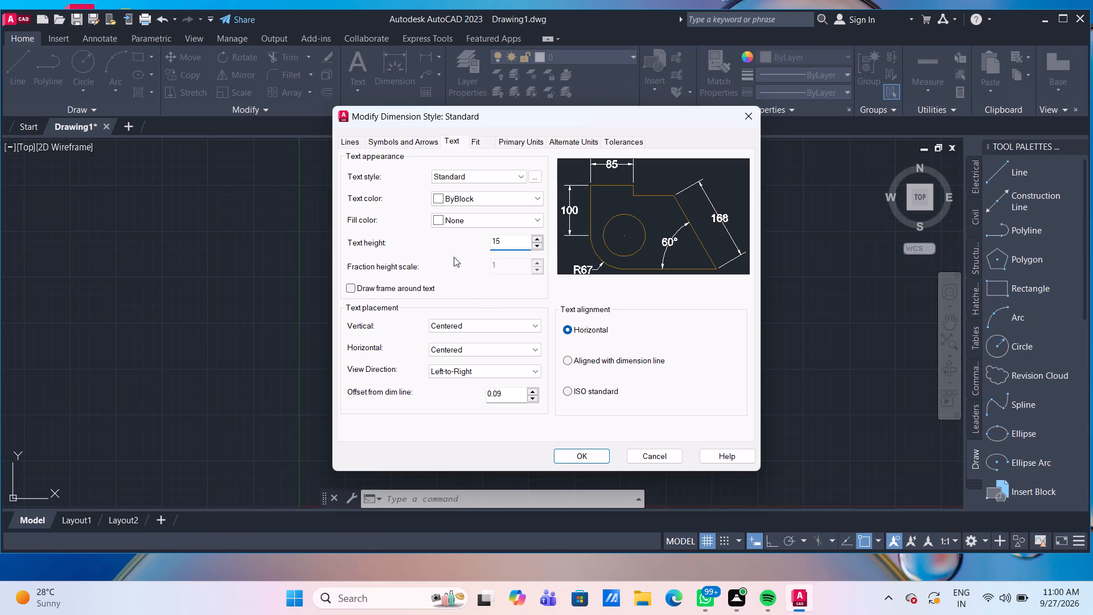
{"action": "left_click_drag", "start_coordinate": [512, 394], "coordinate": [502, 399]}
{"action": "left_click_drag", "start_coordinate": [502, 399], "coordinate": [472, 409]}
{"action": "key", "text": "5"}
{"action": "key", "text": "Return"}
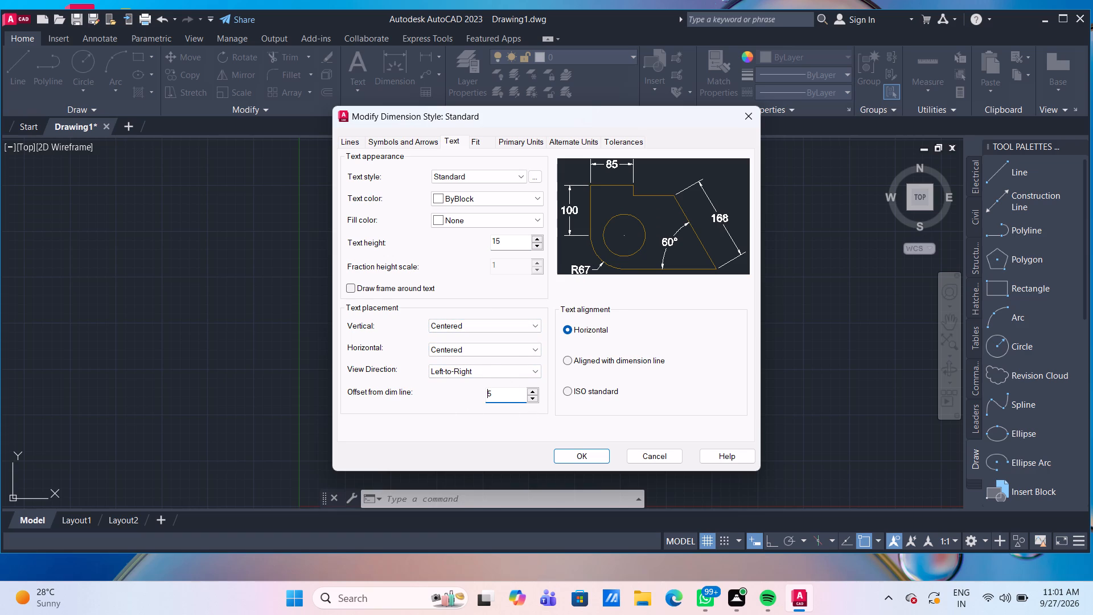
Review the primary units, apply the Standard style changes, make Standard the current dimension style and close the Dimension Style Manager.
{"action": "left_click", "coordinate": [531, 141]}
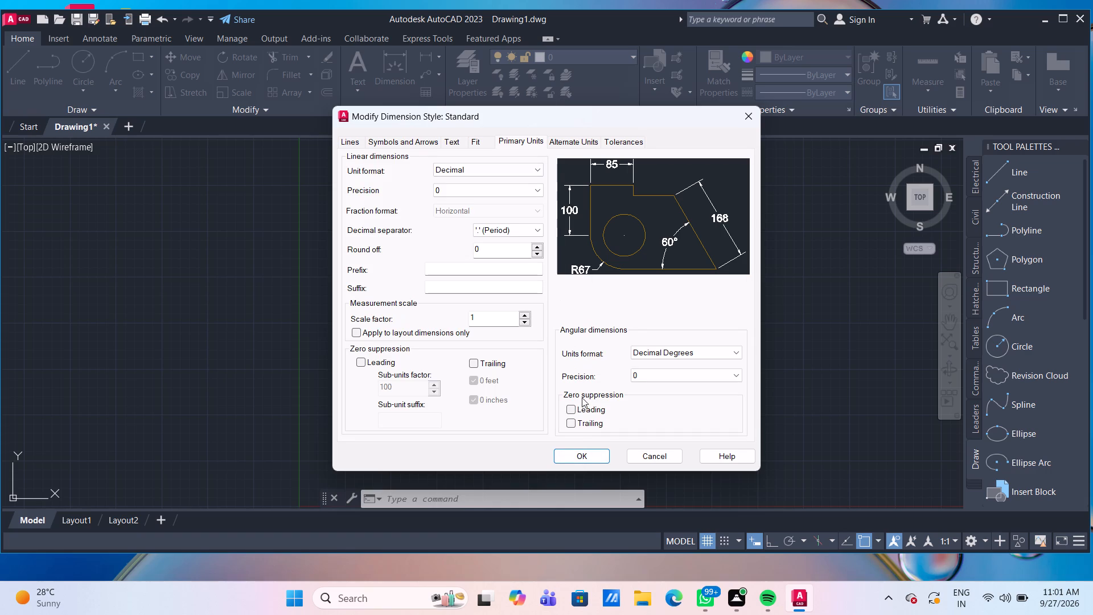
{"action": "left_click", "coordinate": [586, 457]}
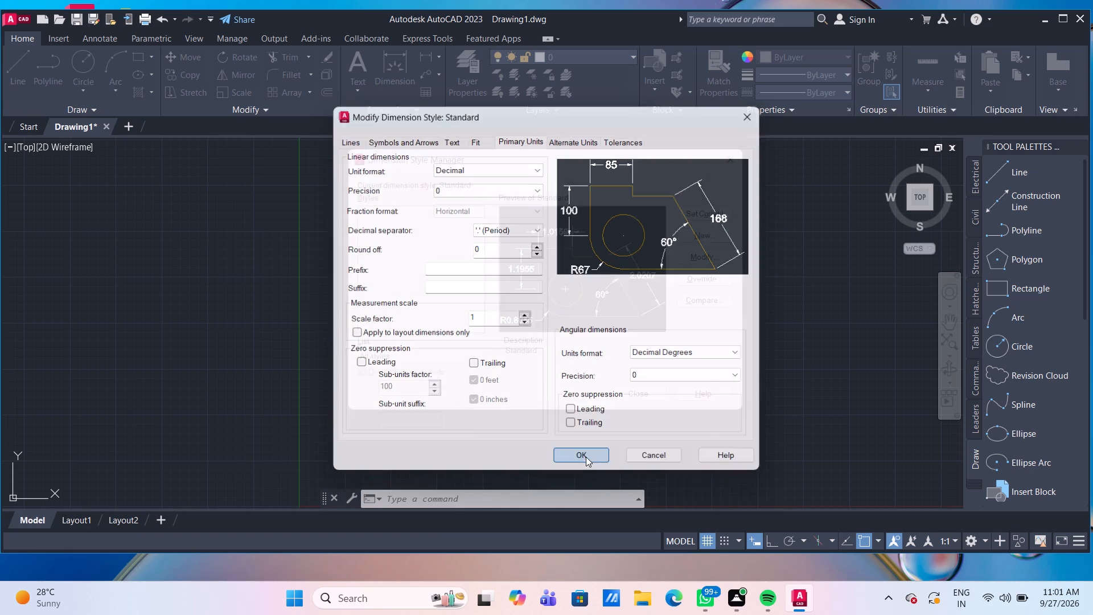
{"action": "left_click", "coordinate": [691, 215]}
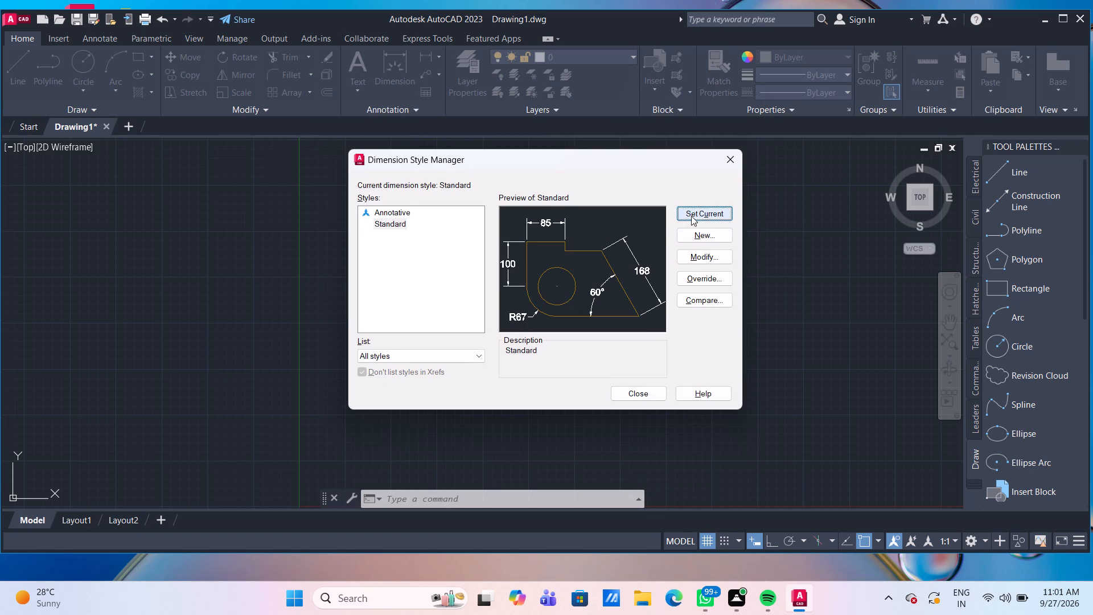
{"action": "left_click", "coordinate": [630, 394]}
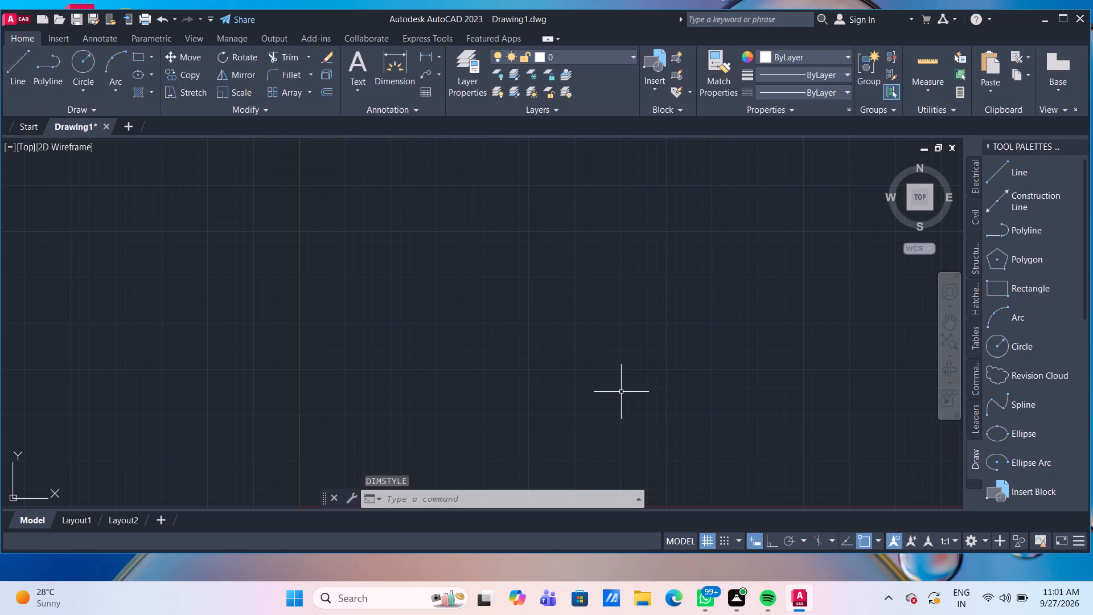
Draw a 2000 mm horizontal line in Ortho mode, running in the positive X direction from about 243,185.
{"action": "left_click", "coordinate": [554, 494]}
{"action": "left_click", "coordinate": [499, 497]}
{"action": "key", "text": "l"}
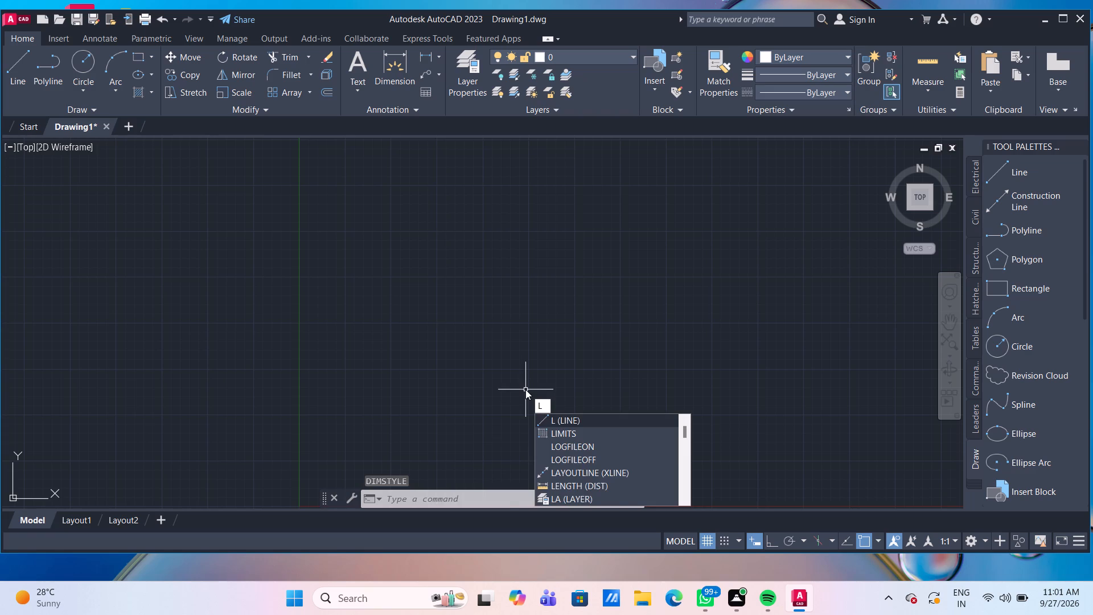
{"action": "key", "text": "Return"}
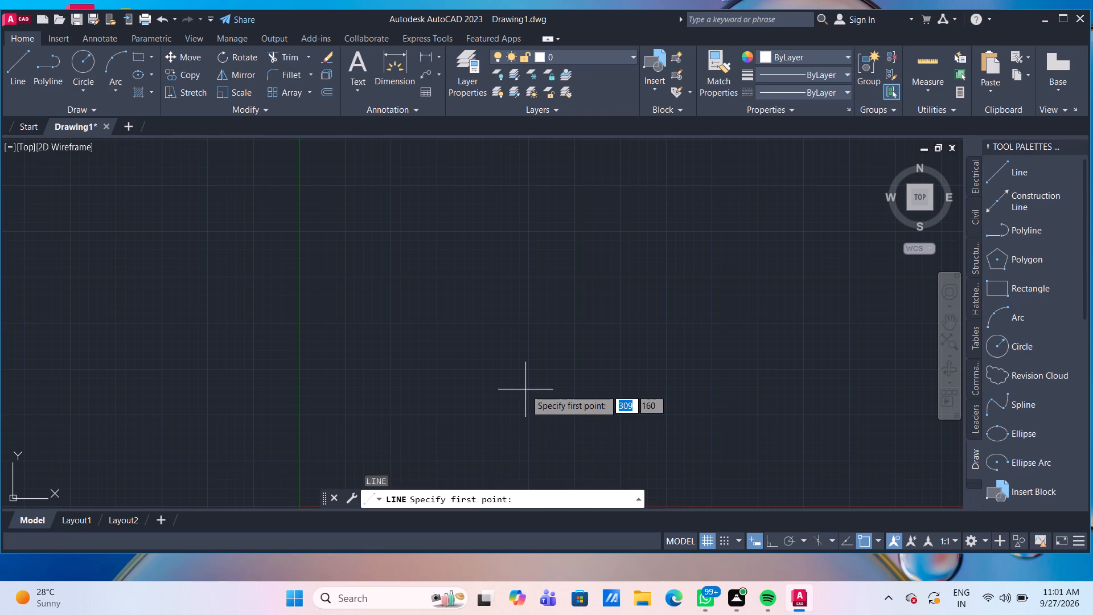
{"action": "scroll", "coordinate": [525, 375], "scroll_direction": "down", "scroll_amount": 1}
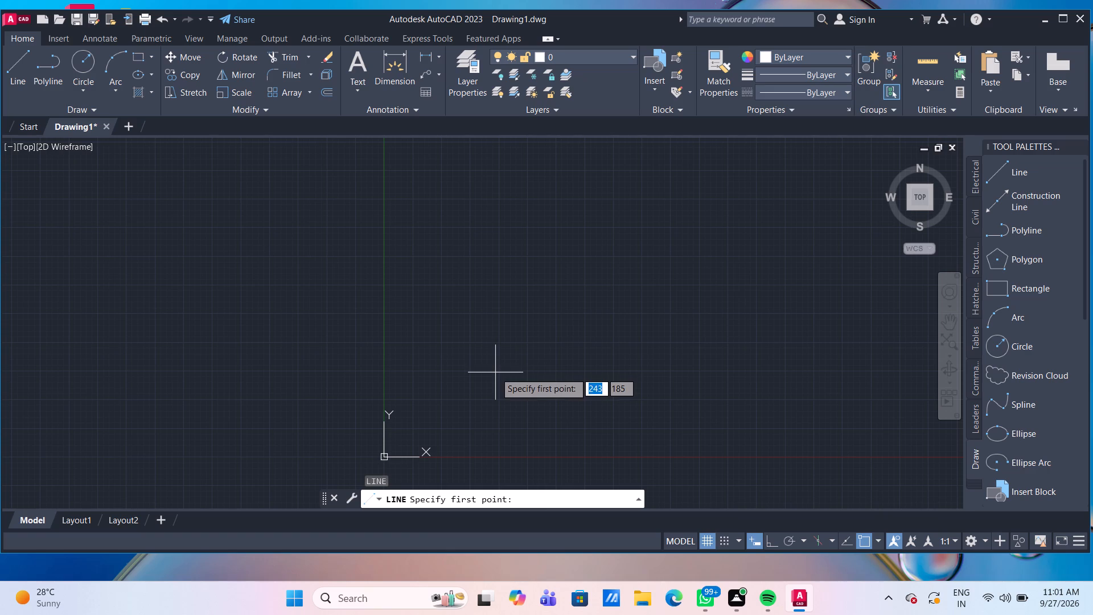
{"action": "left_click", "coordinate": [495, 372]}
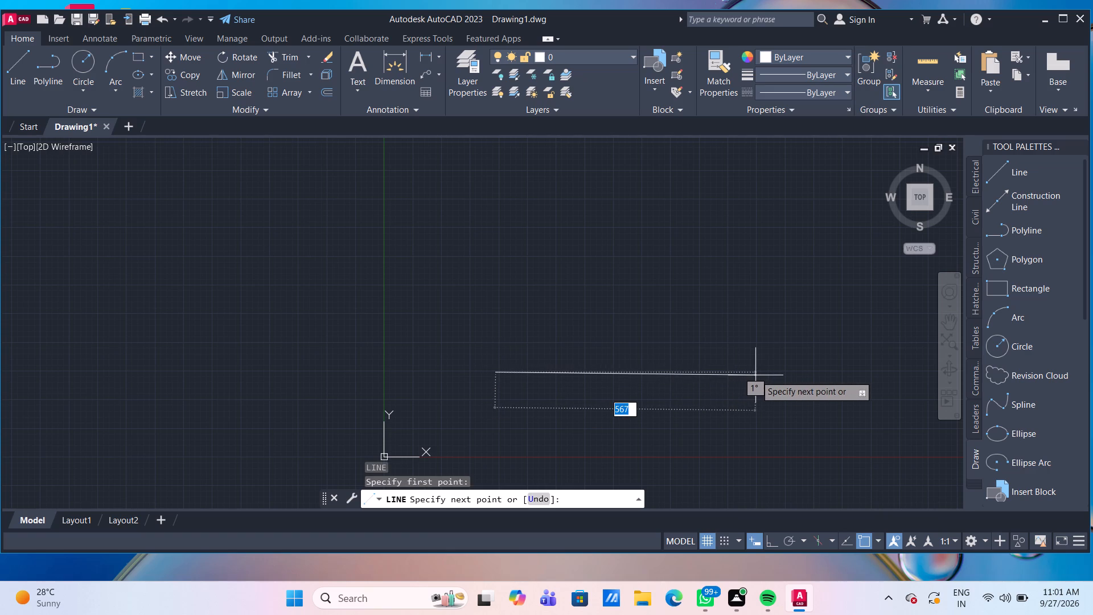
{"action": "key", "text": "F8"}
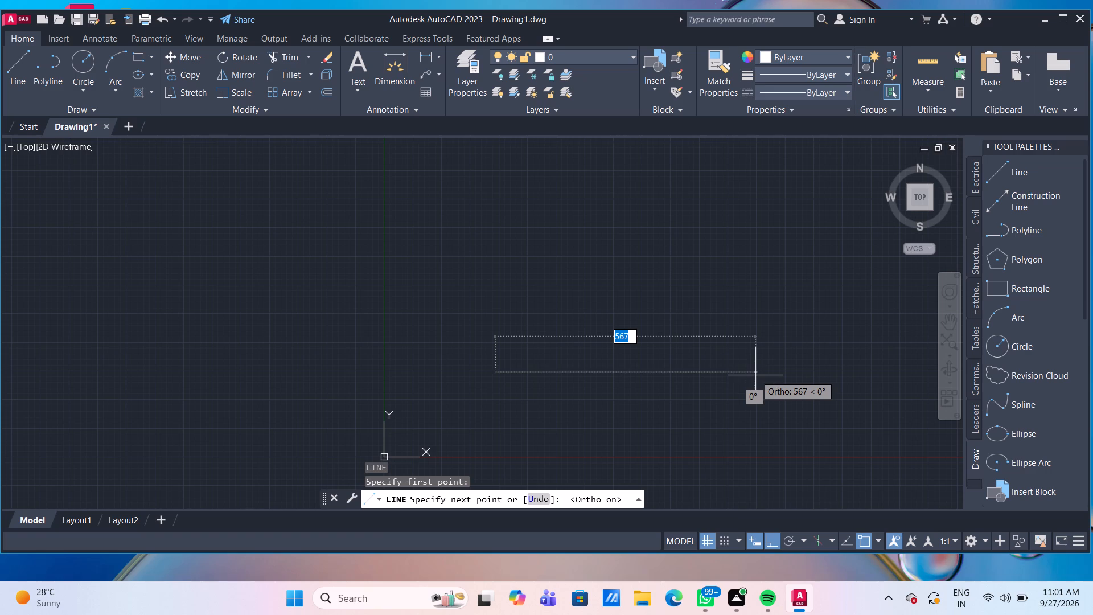
{"action": "scroll", "coordinate": [755, 375], "scroll_direction": "down", "scroll_amount": 3}
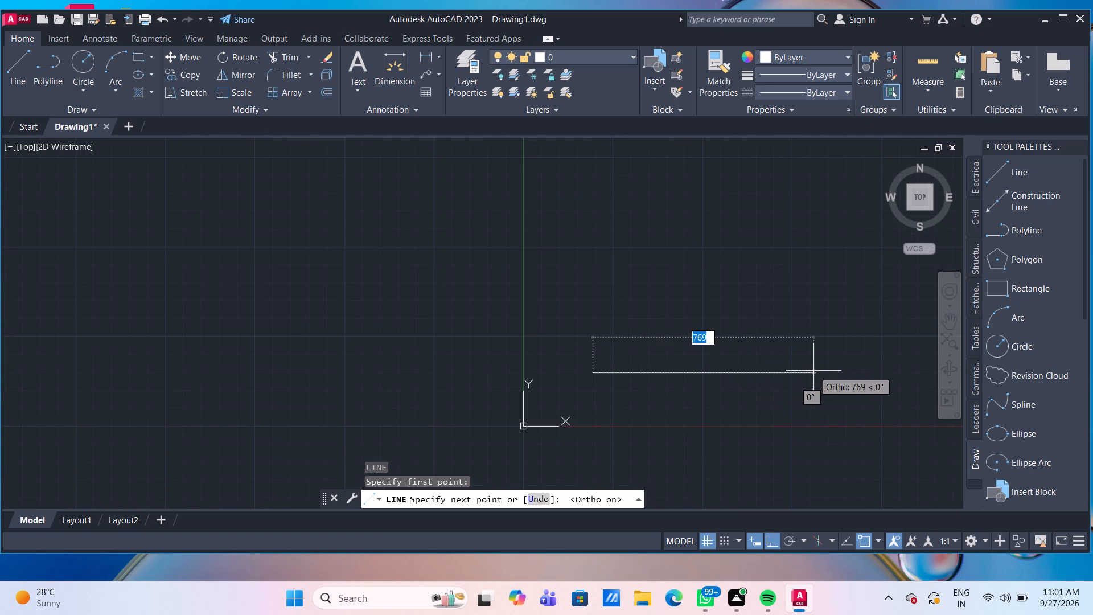
{"action": "key", "text": "2"}
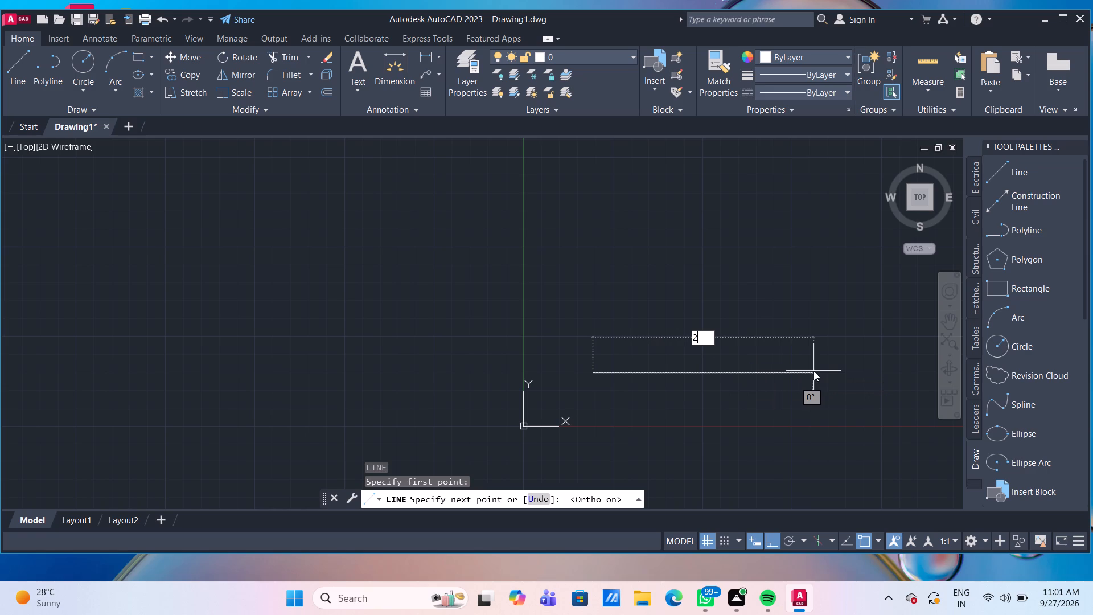
{"action": "type", "text": "000"}
{"action": "key", "text": "Return"}
{"action": "key", "text": "Return"}
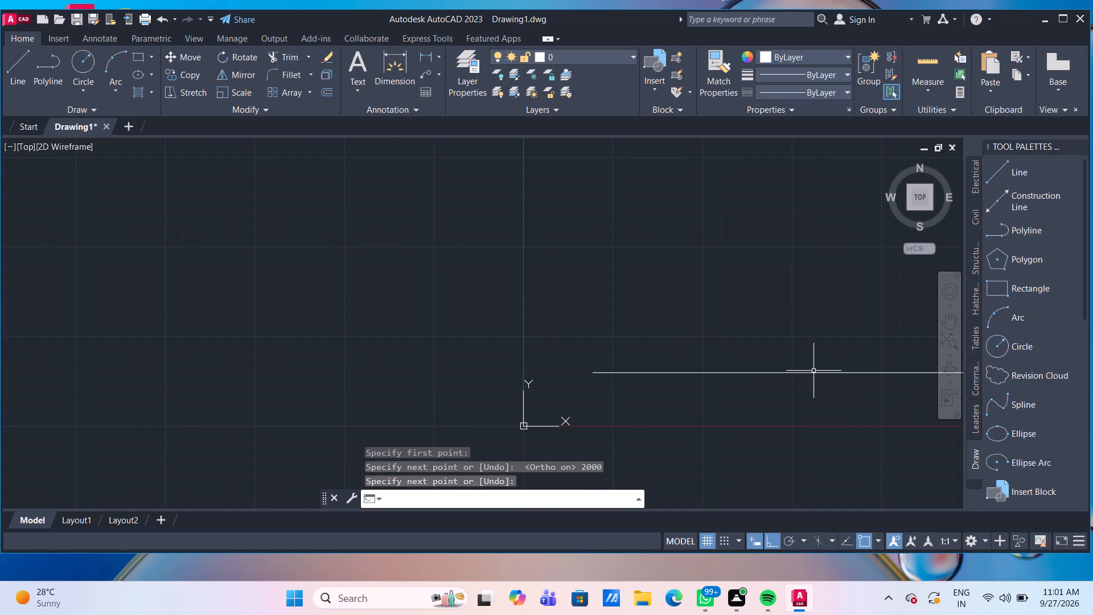
Draw a 1000 mm vertical line upward from the midpoint of the 2000 mm horizontal line.
{"action": "scroll", "coordinate": [628, 316], "scroll_direction": "down", "scroll_amount": 4}
{"action": "scroll", "coordinate": [701, 315], "scroll_direction": "up", "scroll_amount": 3}
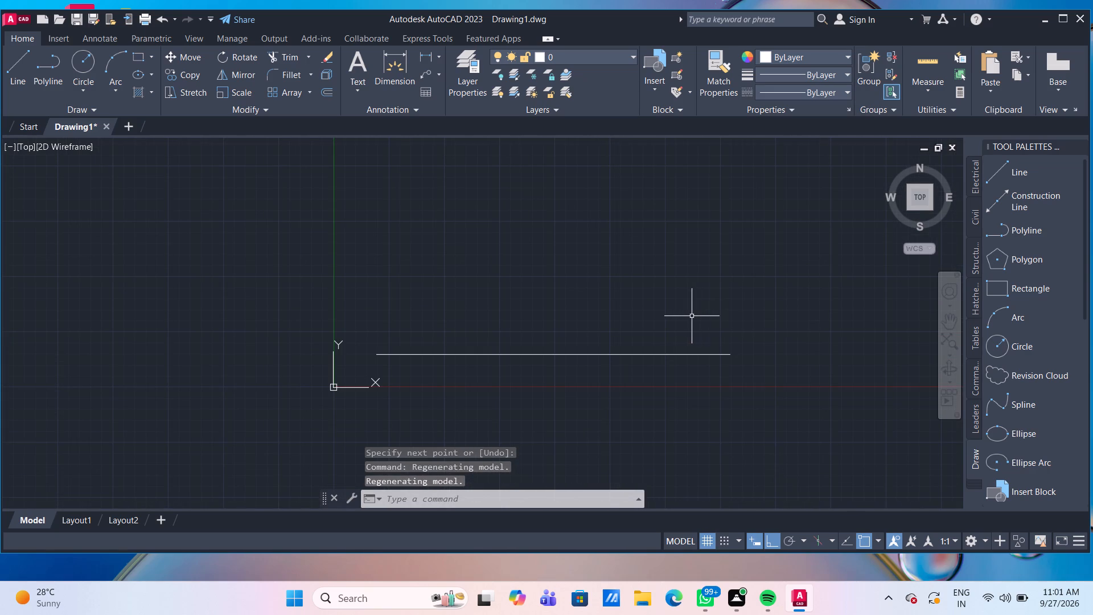
{"action": "middle_click_drag", "start_coordinate": [575, 305], "coordinate": [554, 366]}
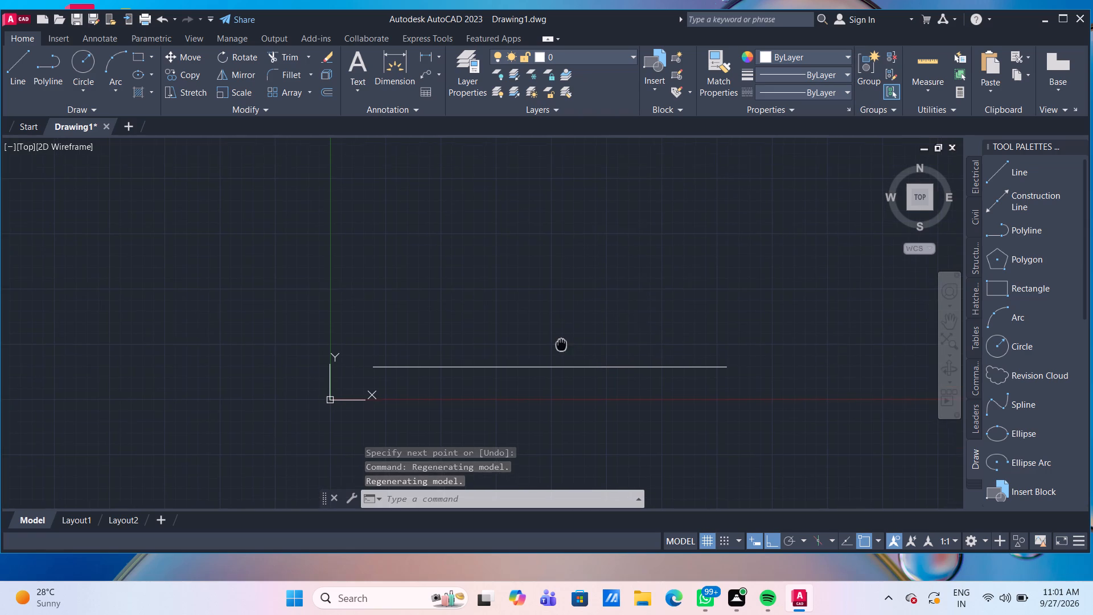
{"action": "middle_click_drag", "start_coordinate": [554, 366], "coordinate": [549, 363]}
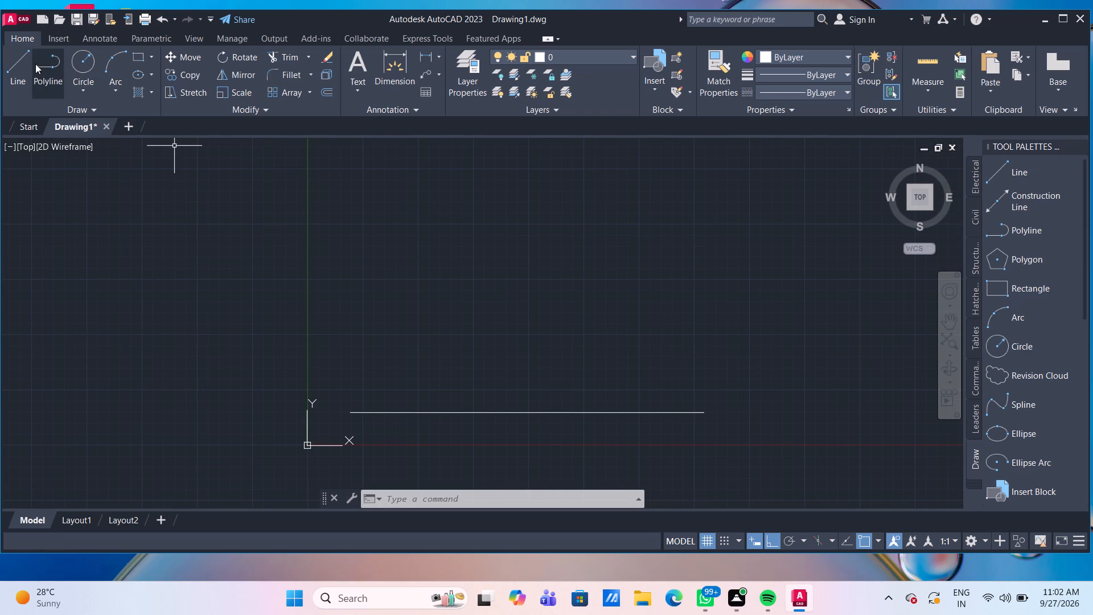
{"action": "left_click", "coordinate": [17, 65]}
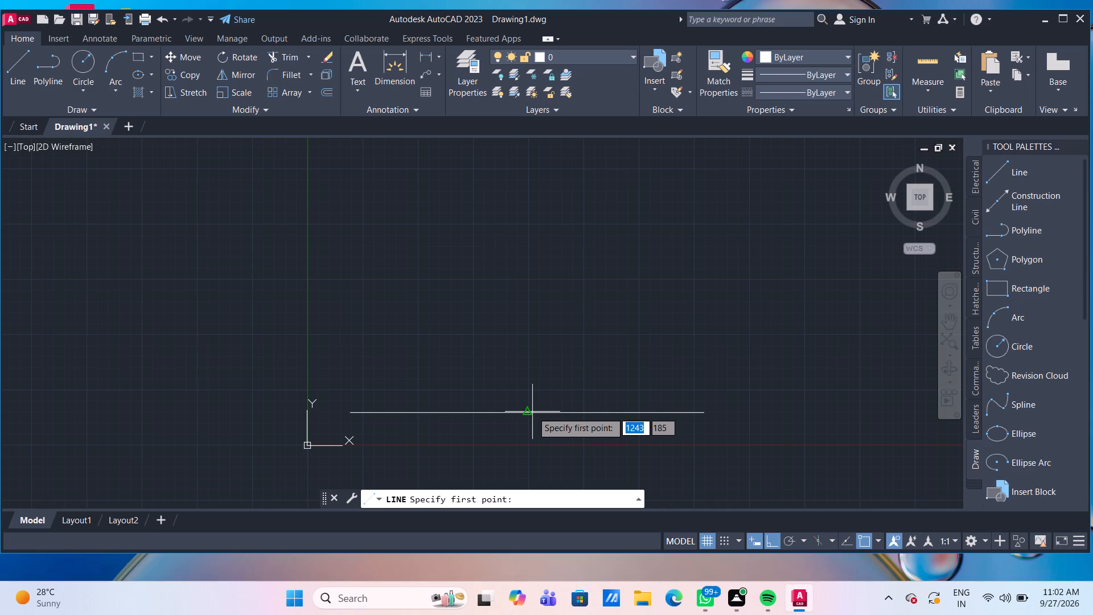
{"action": "left_click", "coordinate": [525, 412]}
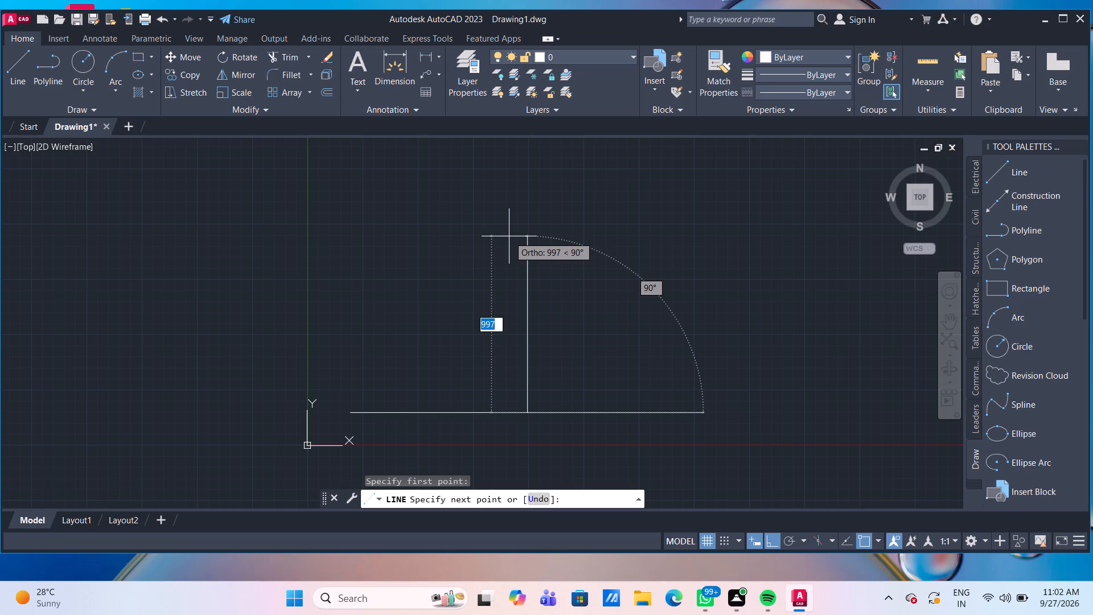
{"action": "type", "text": "100"}
{"action": "key", "text": "0"}
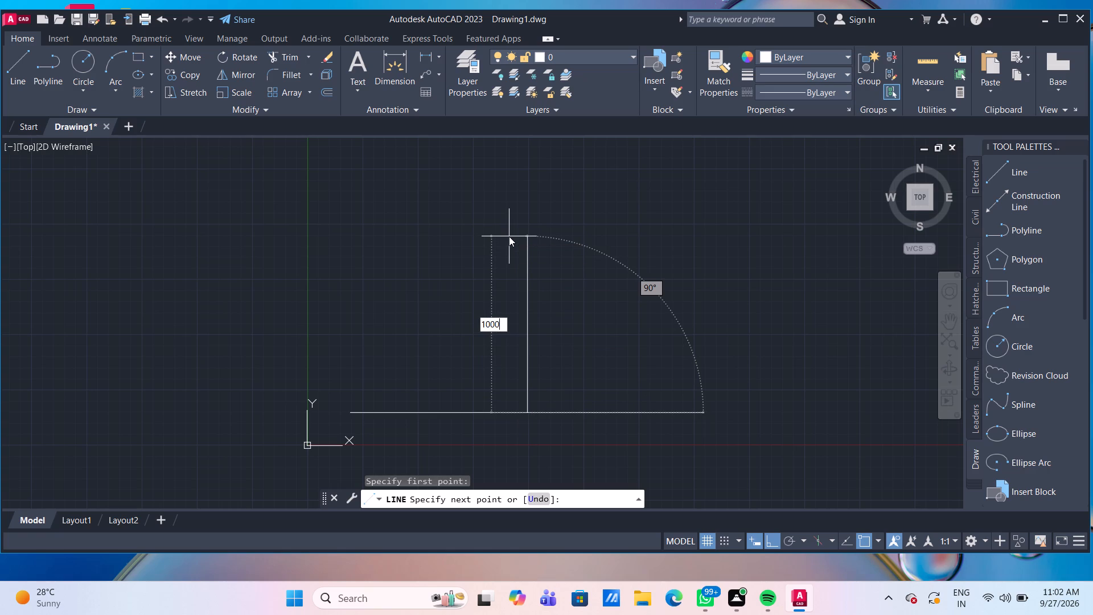
{"action": "key", "text": "Return"}
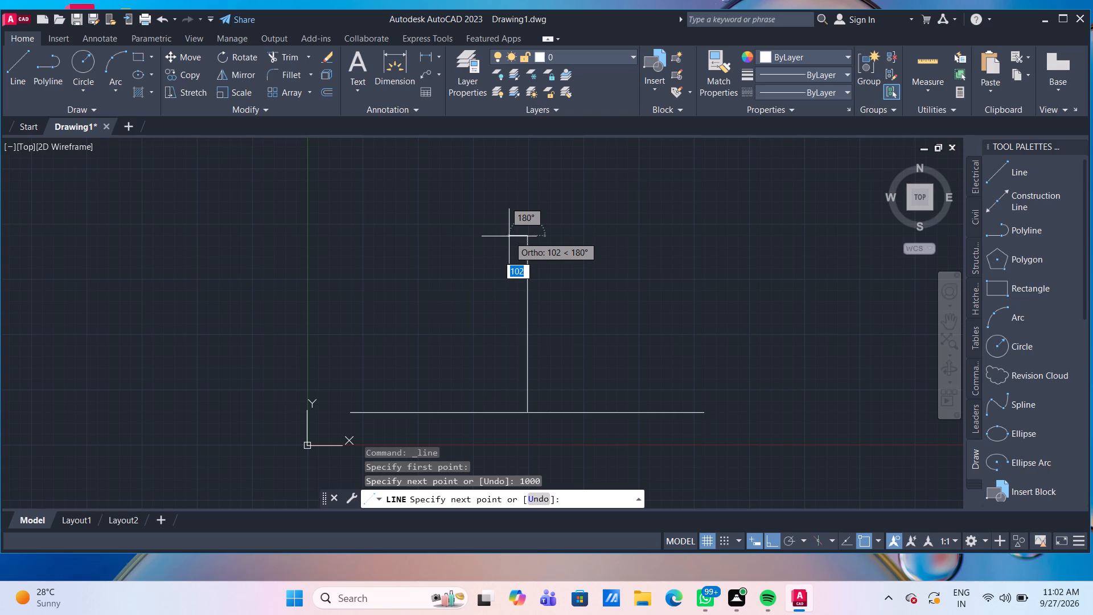
{"action": "key", "text": "Return"}
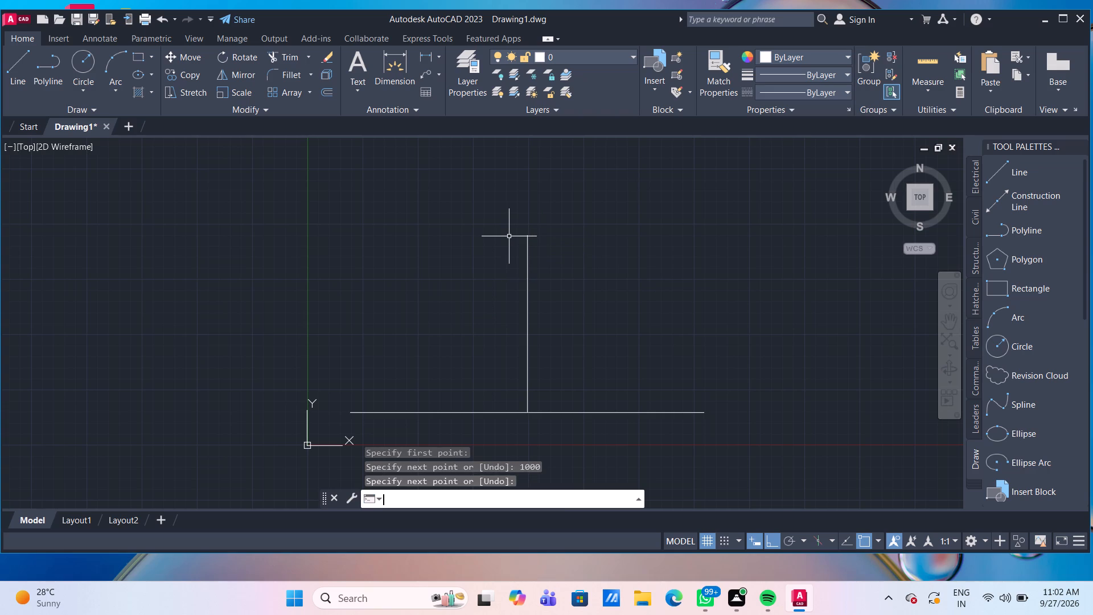
Draw a three-point arc from the baseline's left endpoint through the vertical line's top endpoint to the baseline's right endpoint.
{"action": "left_click", "coordinate": [120, 63]}
{"action": "left_click", "coordinate": [352, 411]}
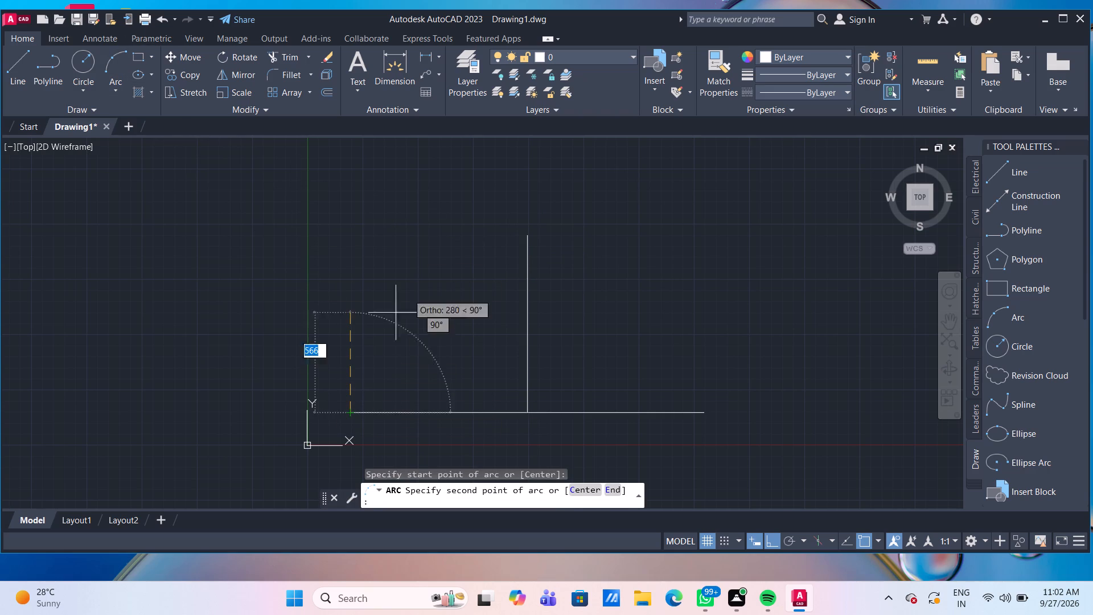
{"action": "left_click", "coordinate": [525, 237]}
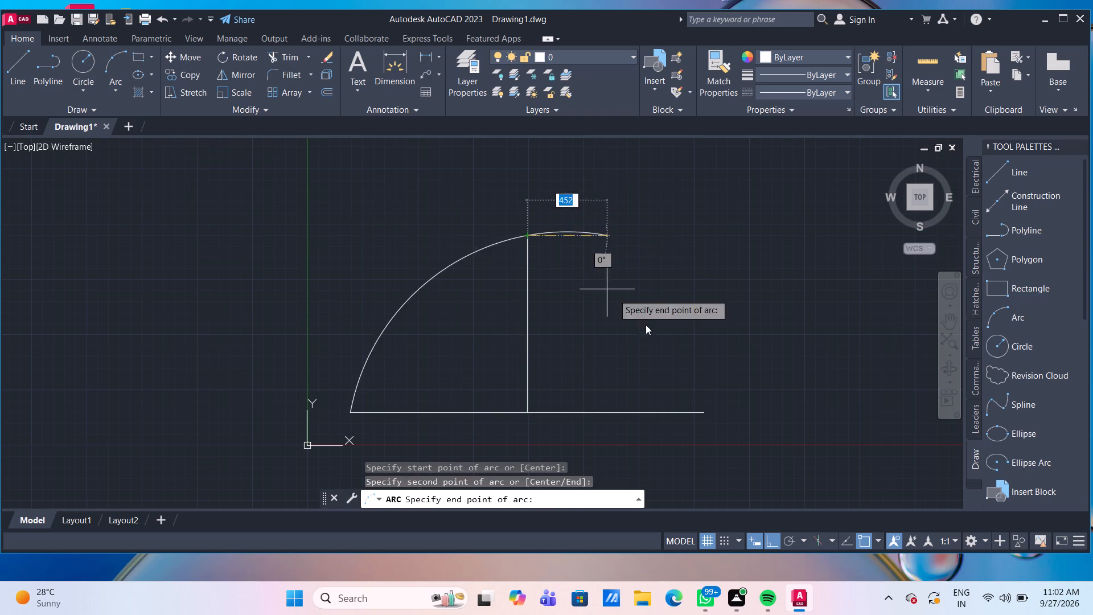
{"action": "left_click", "coordinate": [704, 409]}
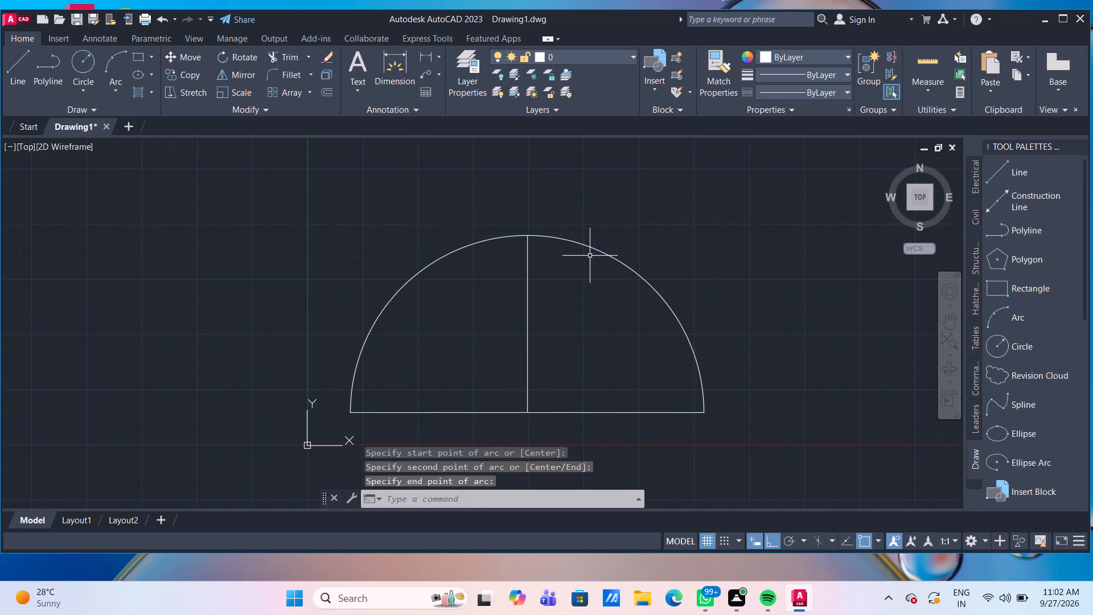
Draw a 3500 mm vertical line upward from the top of the arc.
{"action": "scroll", "coordinate": [588, 255], "scroll_direction": "down", "scroll_amount": 1}
{"action": "middle_click_drag", "start_coordinate": [590, 298], "coordinate": [557, 319]}
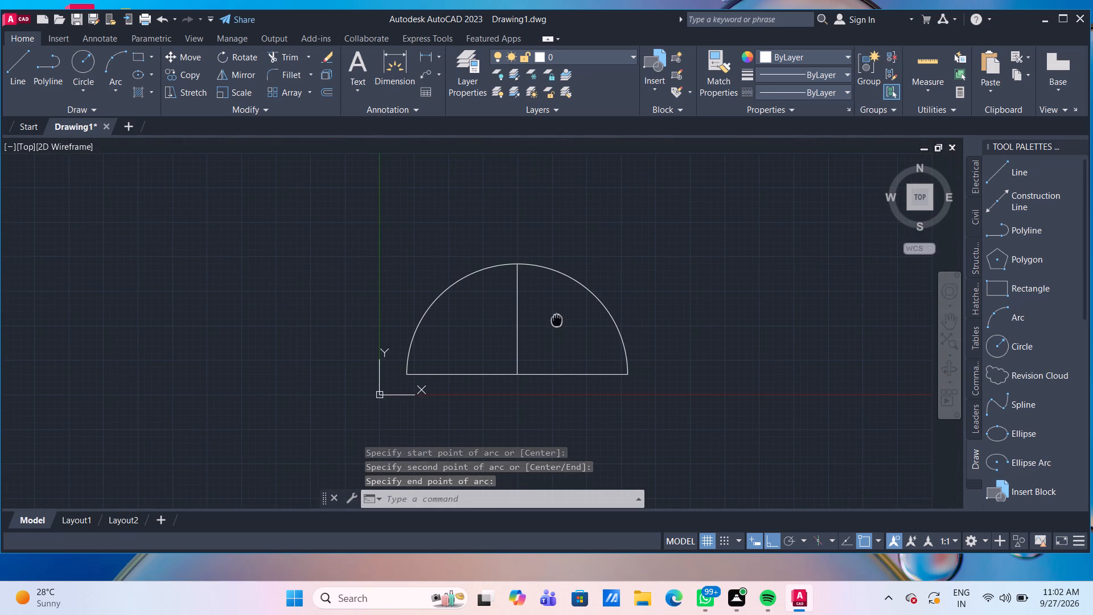
{"action": "middle_click_drag", "start_coordinate": [557, 319], "coordinate": [556, 318]}
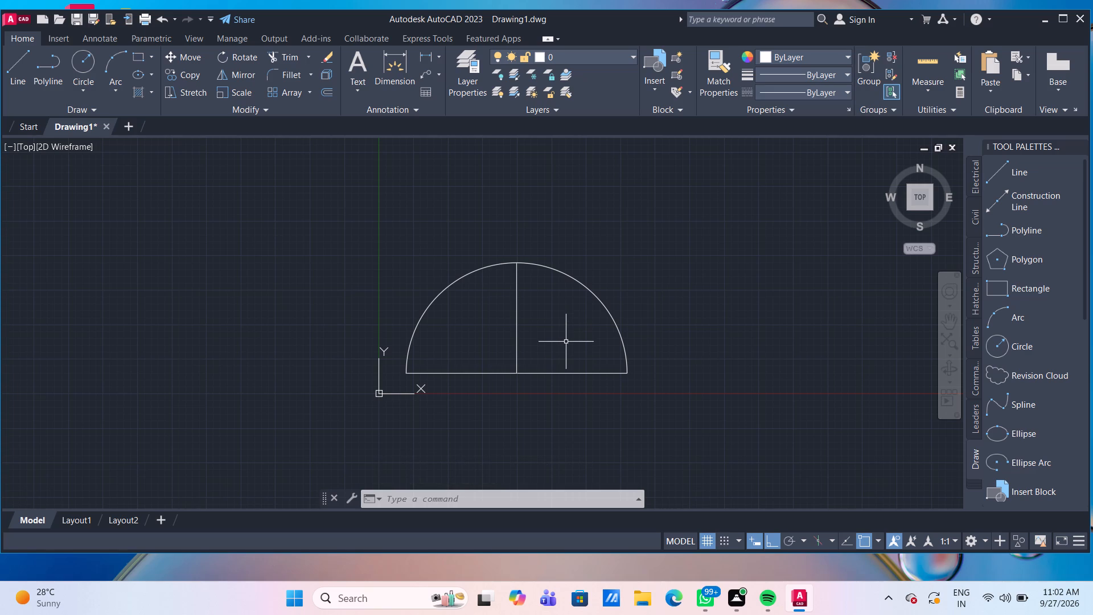
{"action": "left_click", "coordinate": [27, 67]}
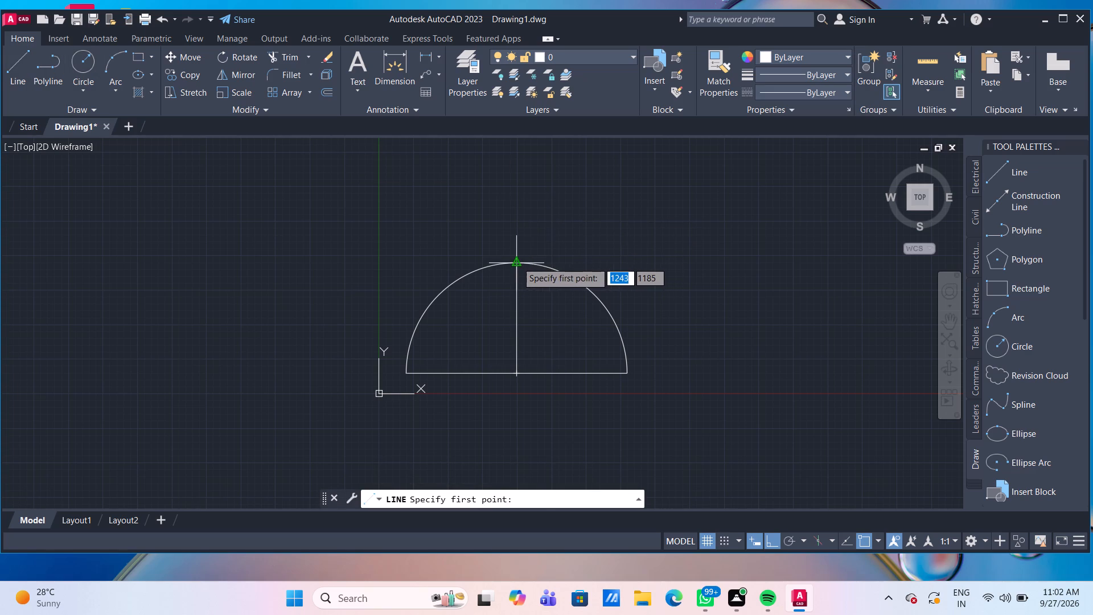
{"action": "left_click_drag", "start_coordinate": [517, 262], "coordinate": [515, 247]}
{"action": "scroll", "coordinate": [515, 165], "scroll_direction": "down", "scroll_amount": 2}
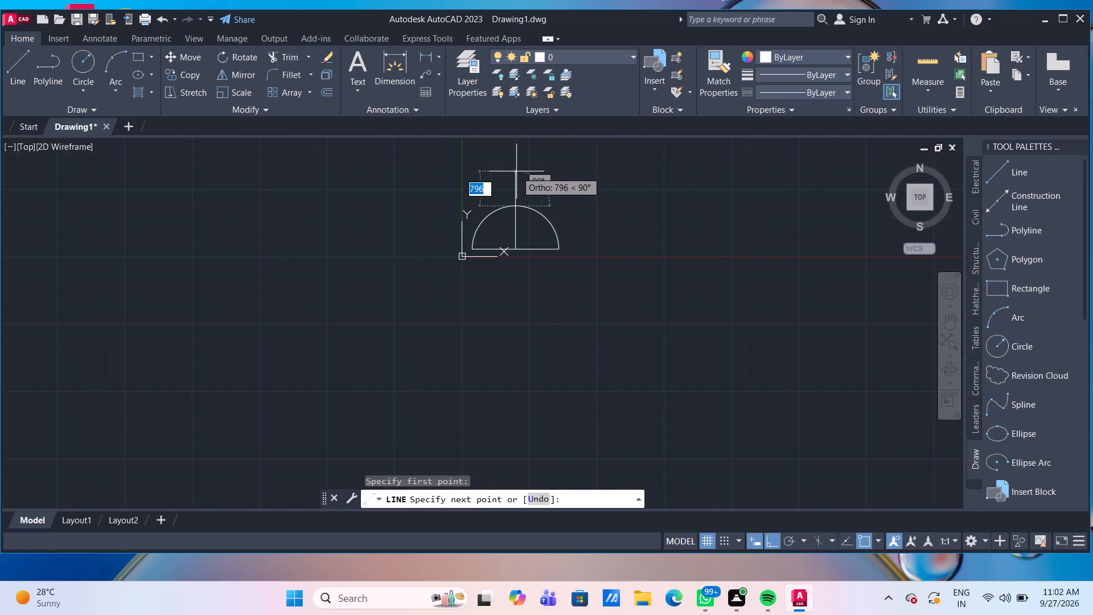
{"action": "middle_click_drag", "start_coordinate": [519, 174], "coordinate": [502, 305]}
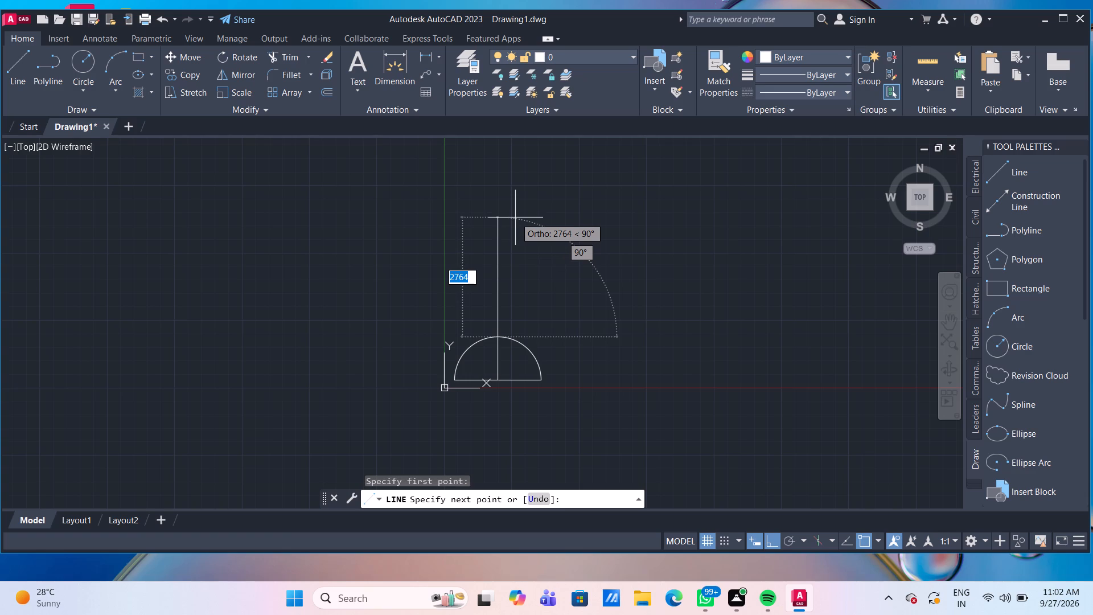
{"action": "type", "text": "3500"}
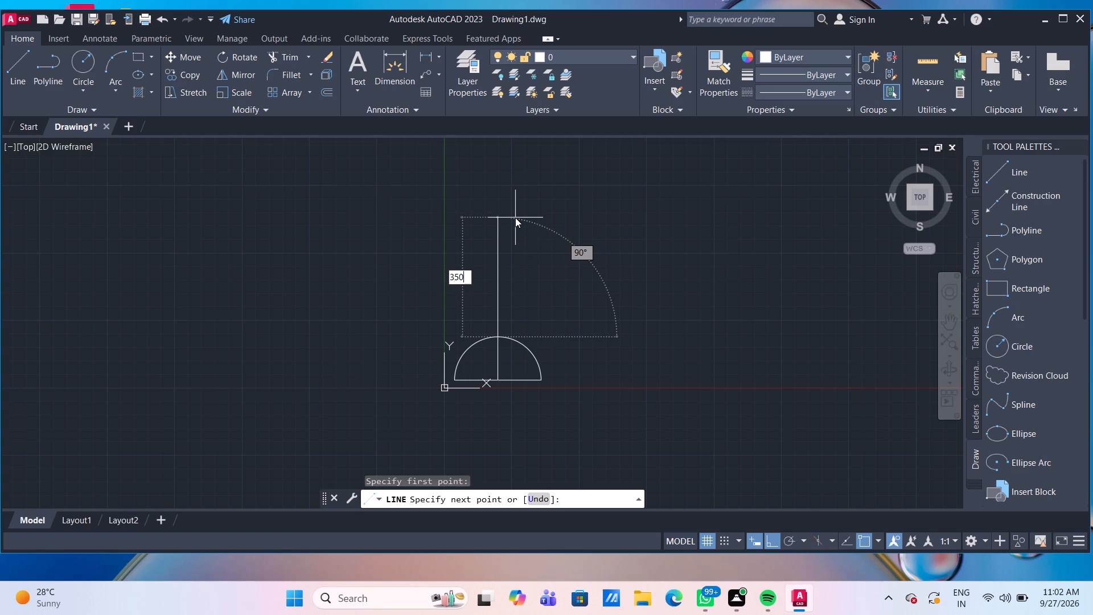
{"action": "key", "text": "Return"}
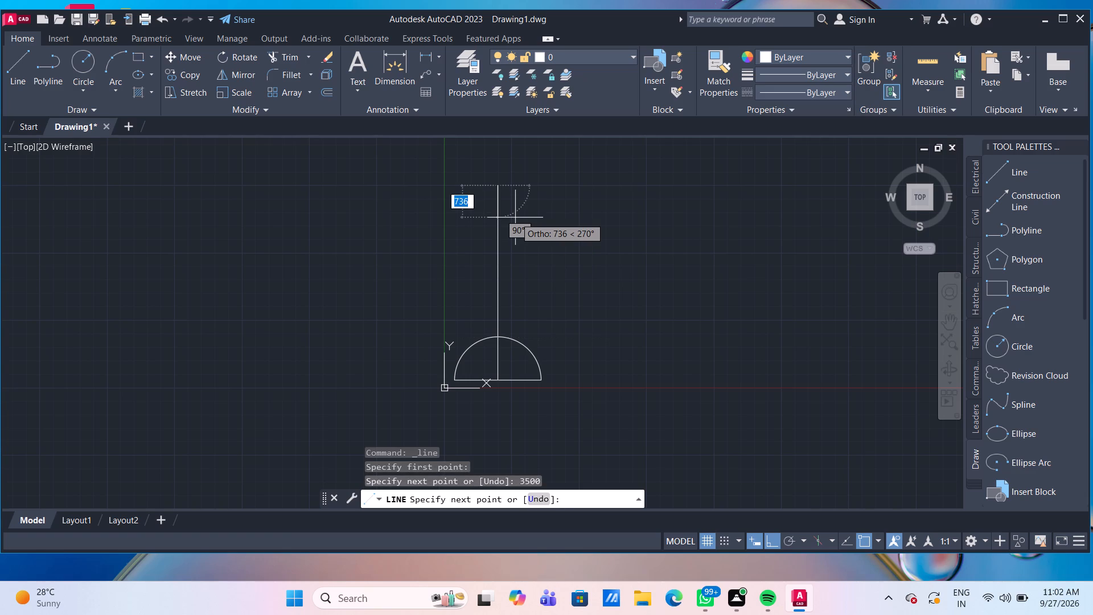
{"action": "key", "text": "Return"}
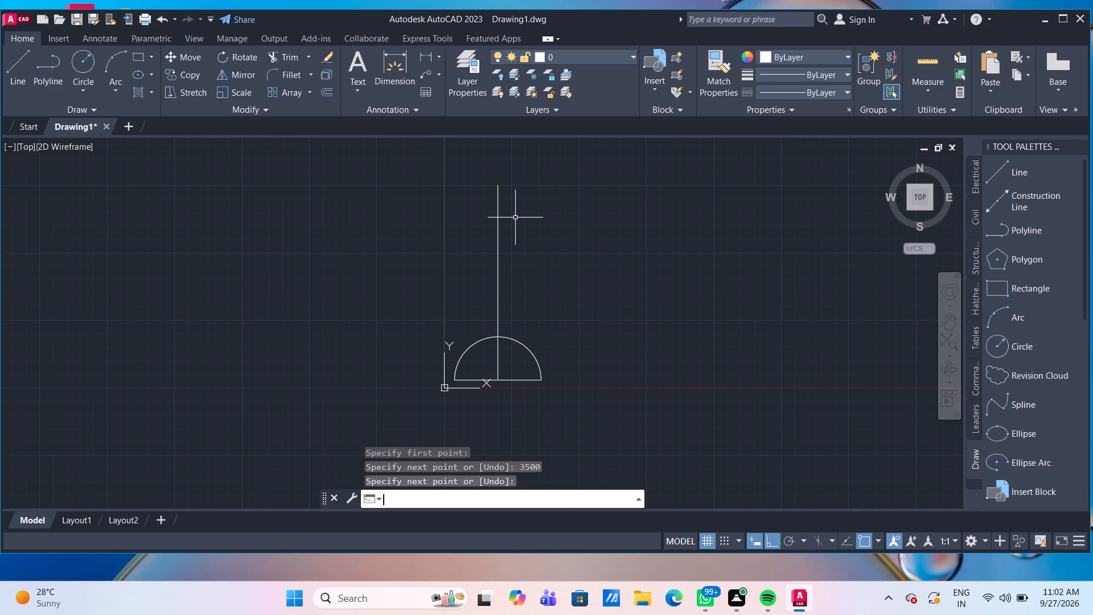
Move the arc, its base and both vertical lines together about 3600 mm horizontally in the positive X direction.
{"action": "left_click_drag", "start_coordinate": [560, 389], "coordinate": [556, 383]}
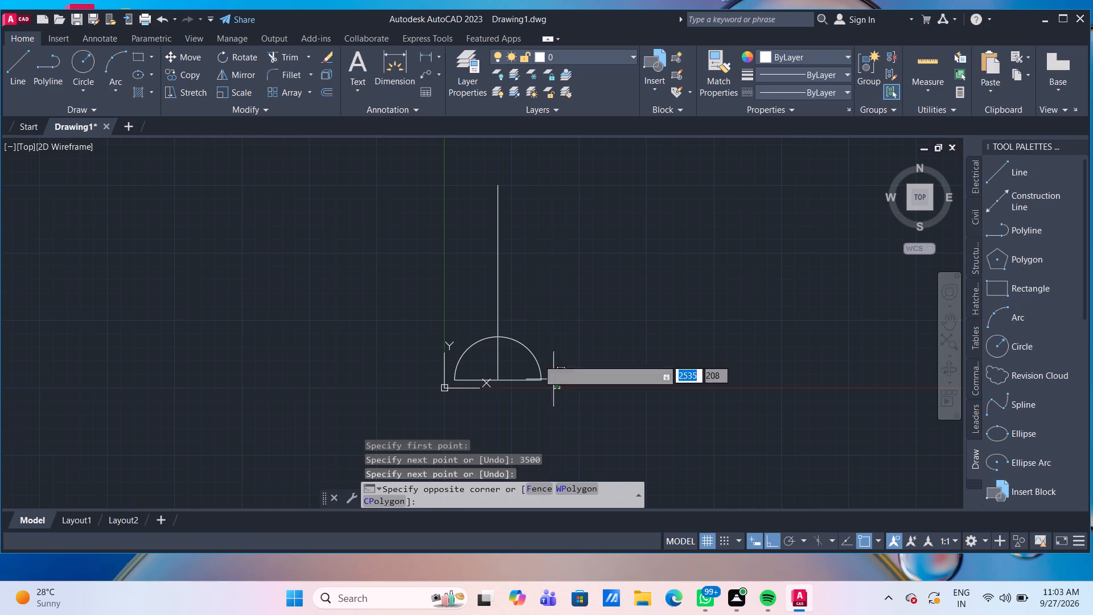
{"action": "left_click", "coordinate": [455, 233]}
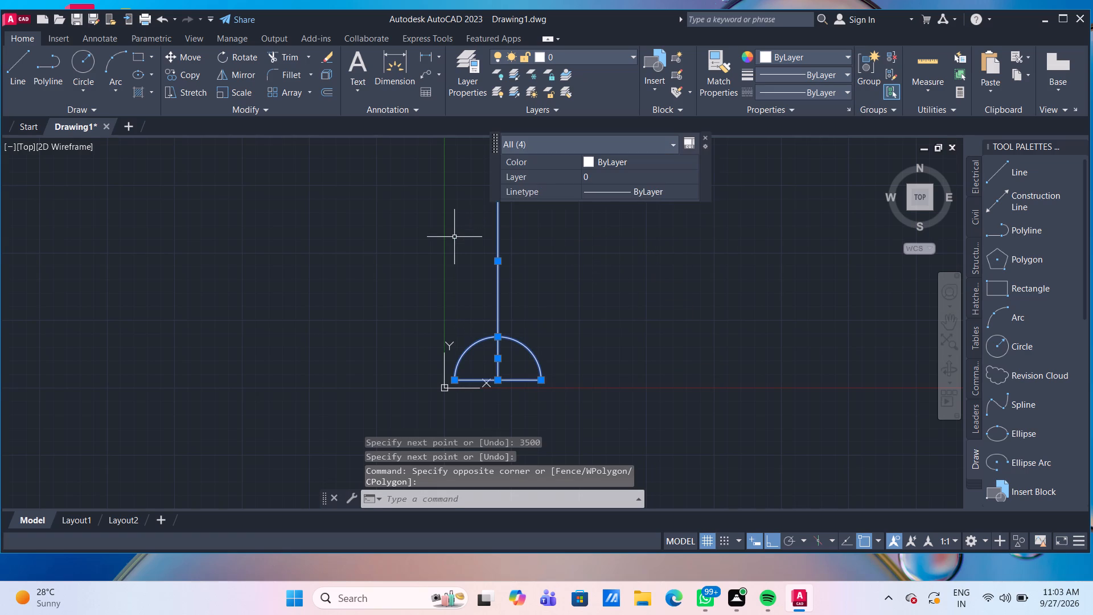
{"action": "key", "text": "m"}
{"action": "key", "text": "Return"}
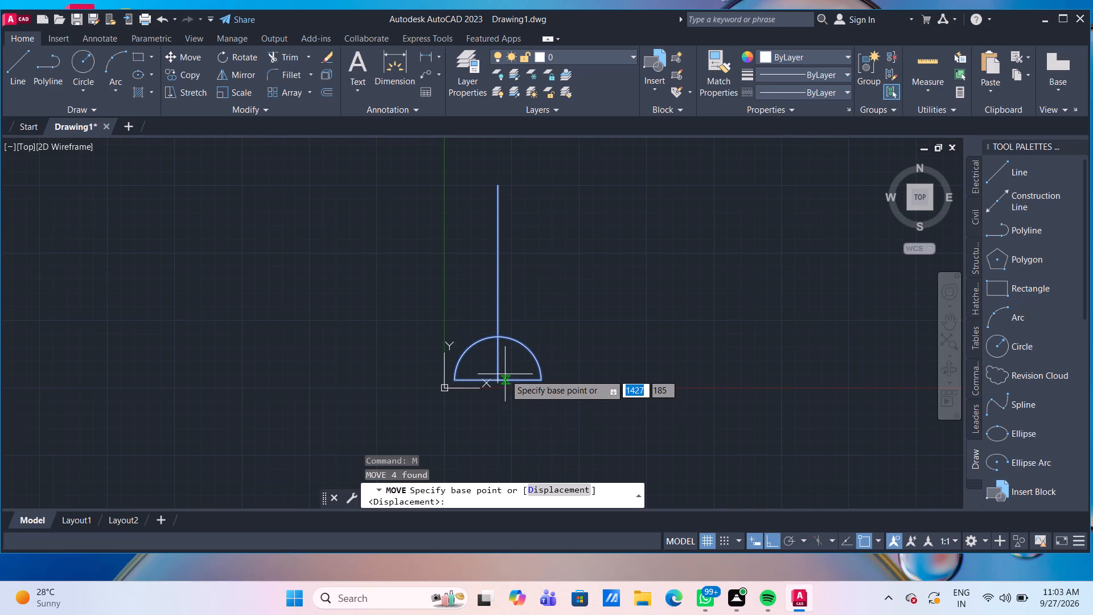
{"action": "left_click_drag", "start_coordinate": [500, 379], "coordinate": [510, 378]}
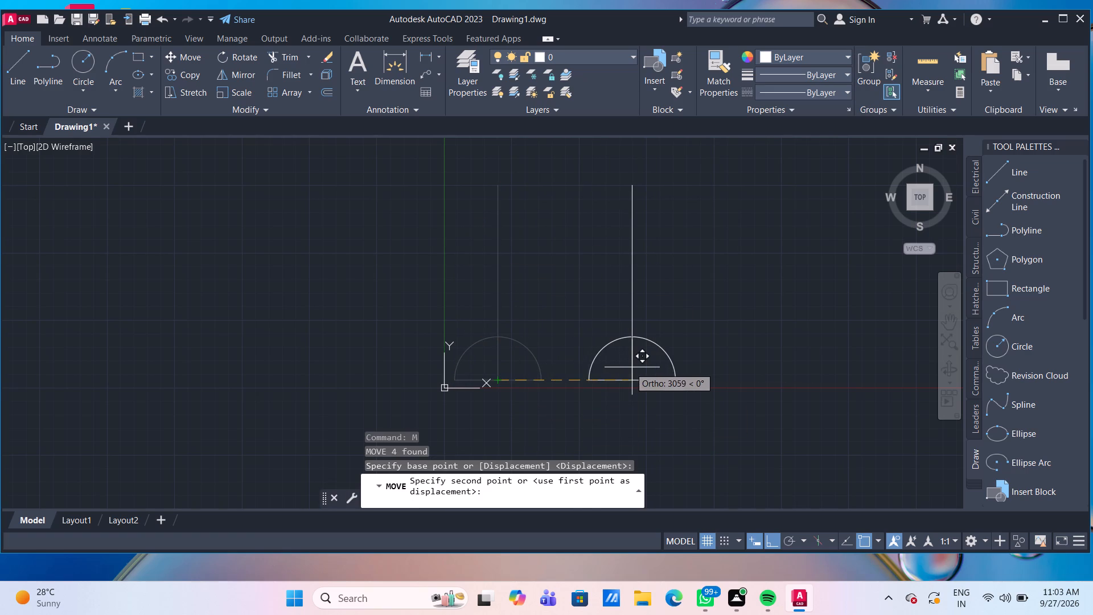
{"action": "left_click", "coordinate": [654, 365]}
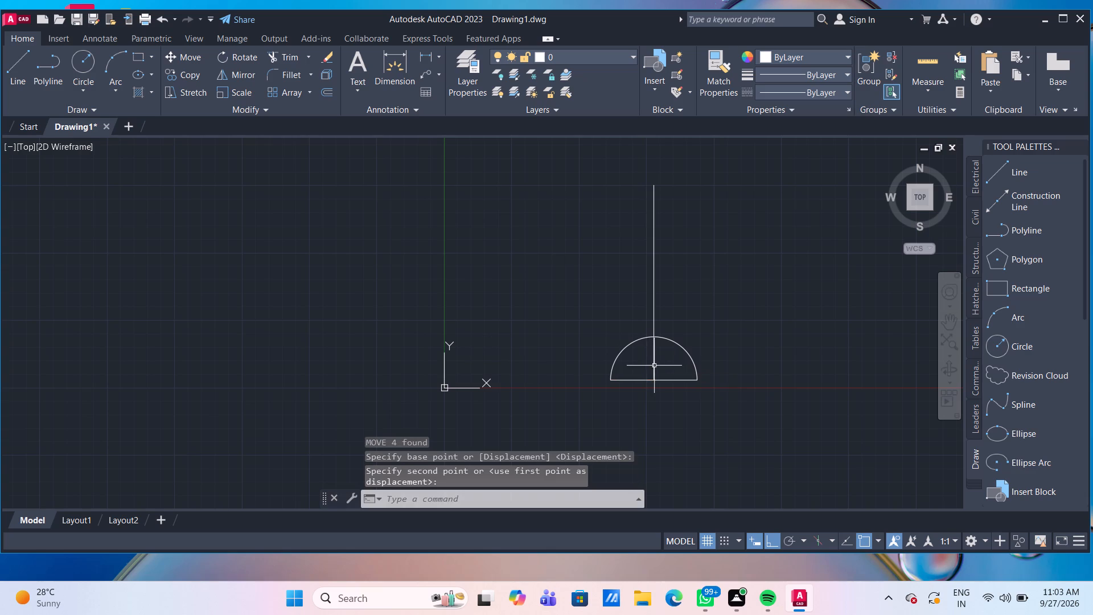
Offset the semicircular arc outward by 1200 mm.
{"action": "scroll", "coordinate": [751, 355], "scroll_direction": "up", "scroll_amount": 1}
{"action": "middle_click_drag", "start_coordinate": [751, 355], "coordinate": [640, 342]}
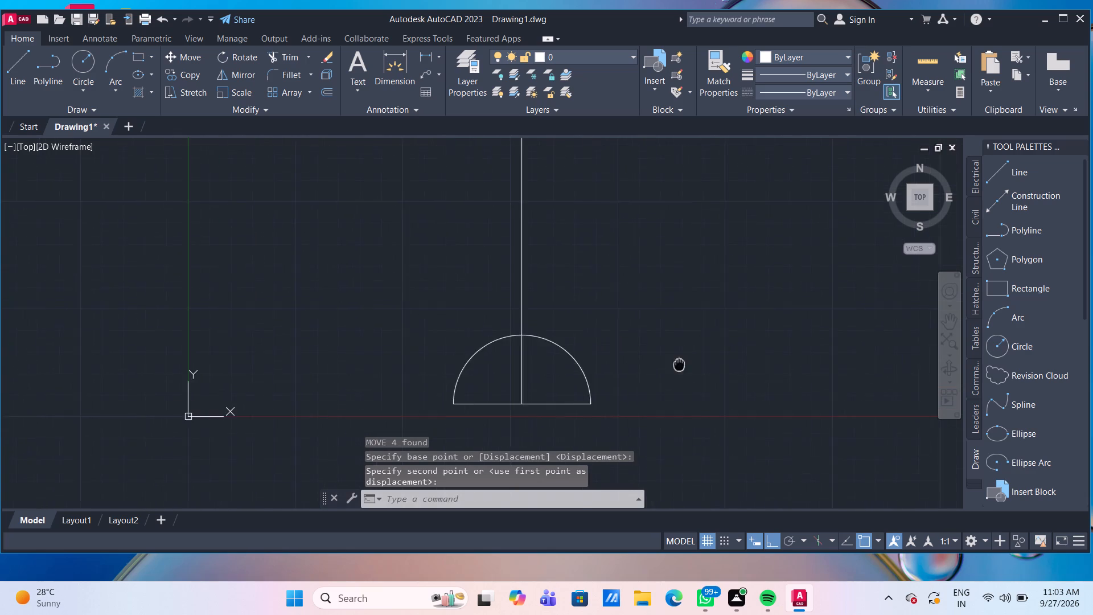
{"action": "middle_click_drag", "start_coordinate": [640, 342], "coordinate": [639, 340]}
{"action": "scroll", "coordinate": [639, 340], "scroll_direction": "down", "scroll_amount": 1}
{"action": "middle_click_drag", "start_coordinate": [635, 330], "coordinate": [515, 342]}
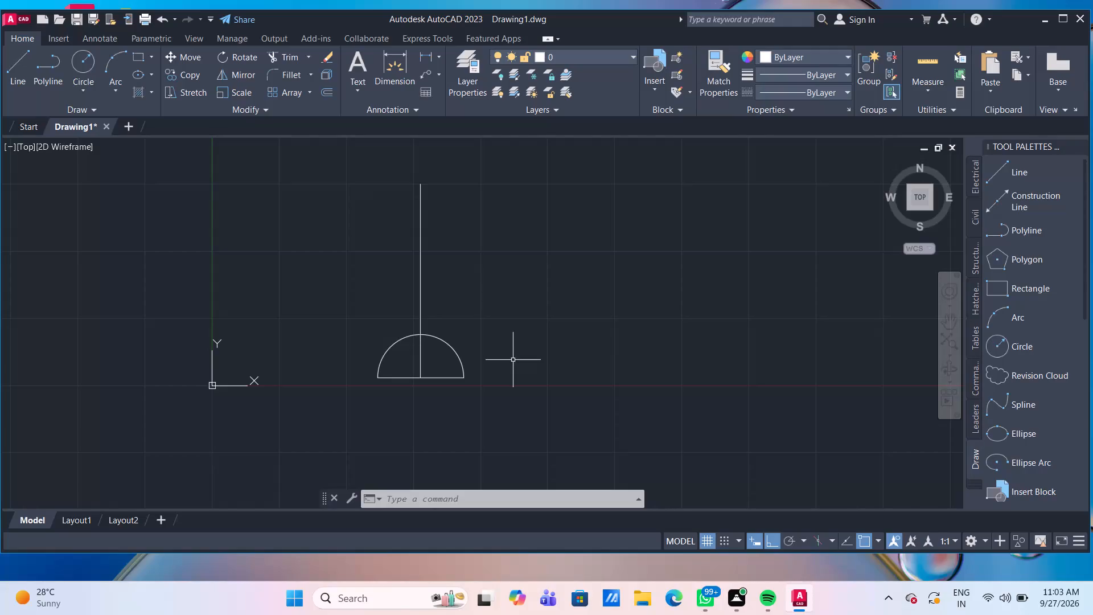
{"action": "scroll", "coordinate": [507, 359], "scroll_direction": "up", "scroll_amount": 1}
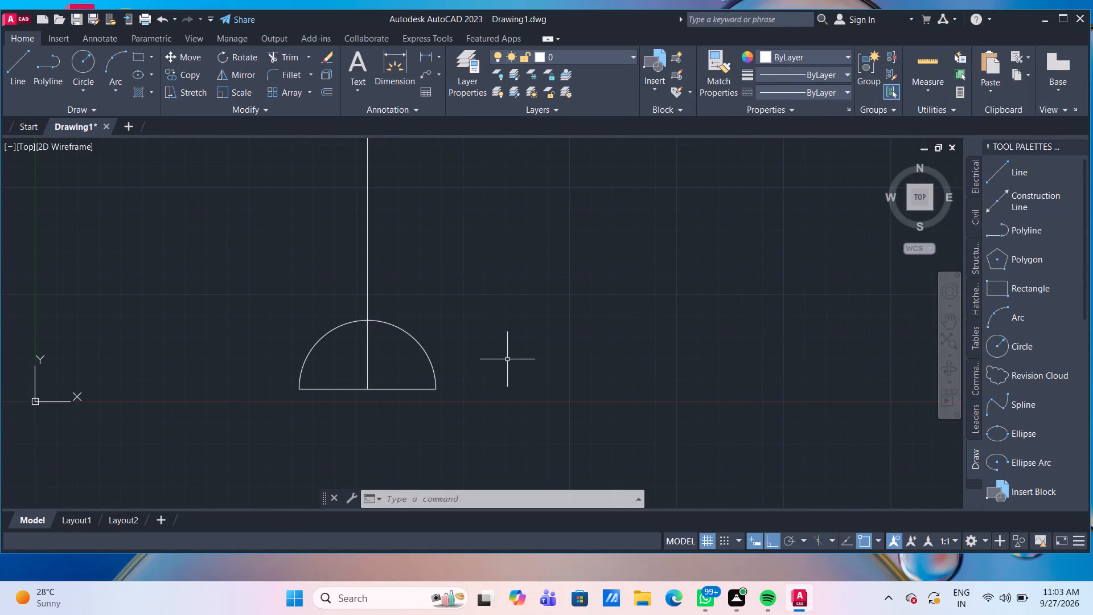
{"action": "middle_click_drag", "start_coordinate": [508, 359], "coordinate": [585, 339]}
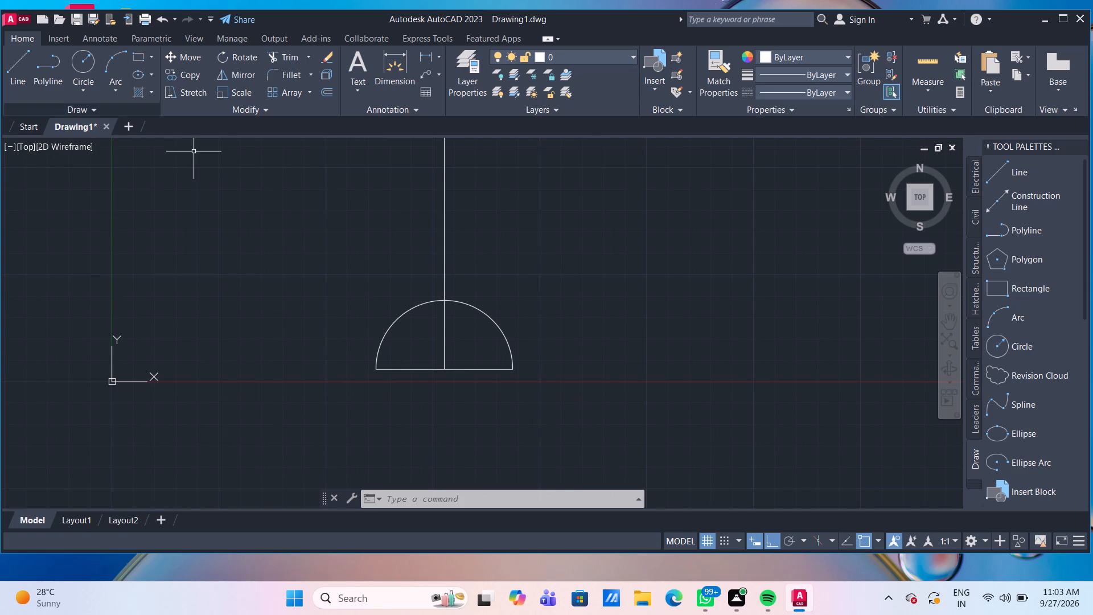
{"action": "key", "text": "o"}
{"action": "key", "text": "Return"}
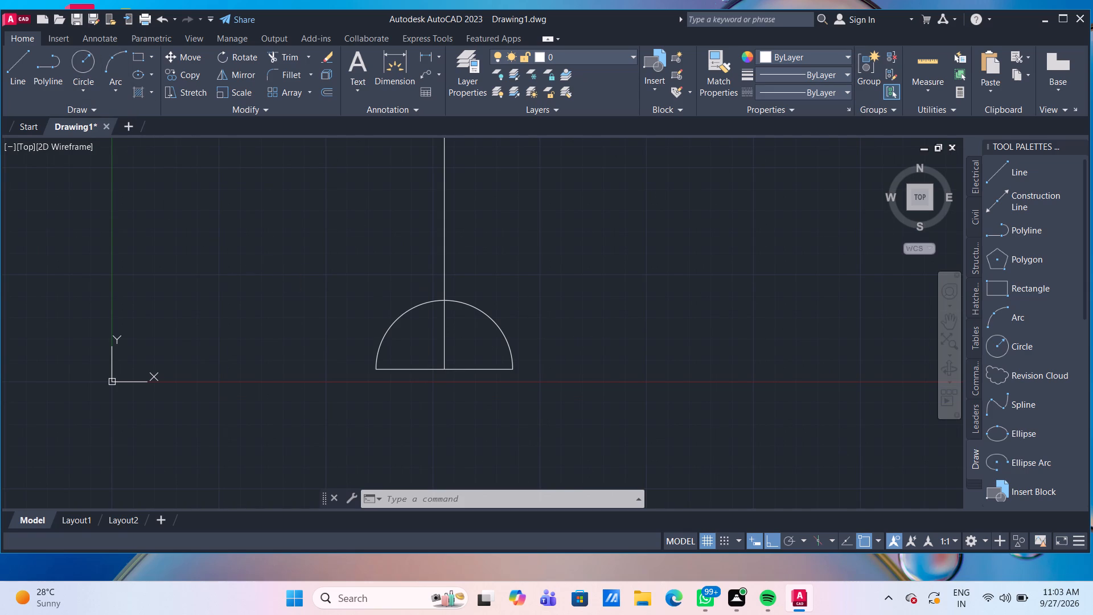
{"action": "key", "text": "Return"}
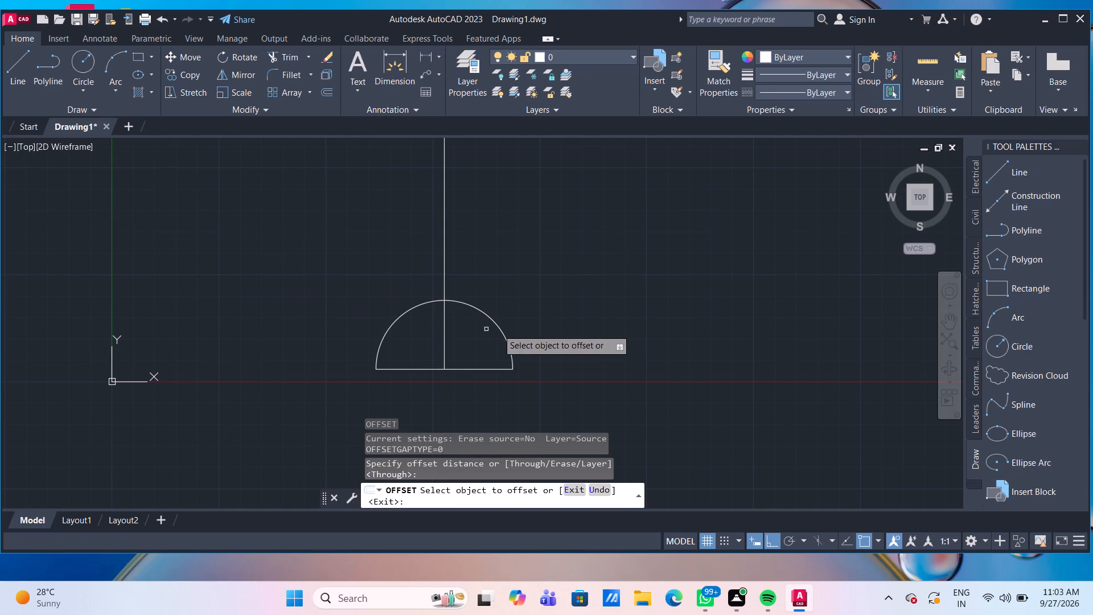
{"action": "left_click", "coordinate": [501, 329]}
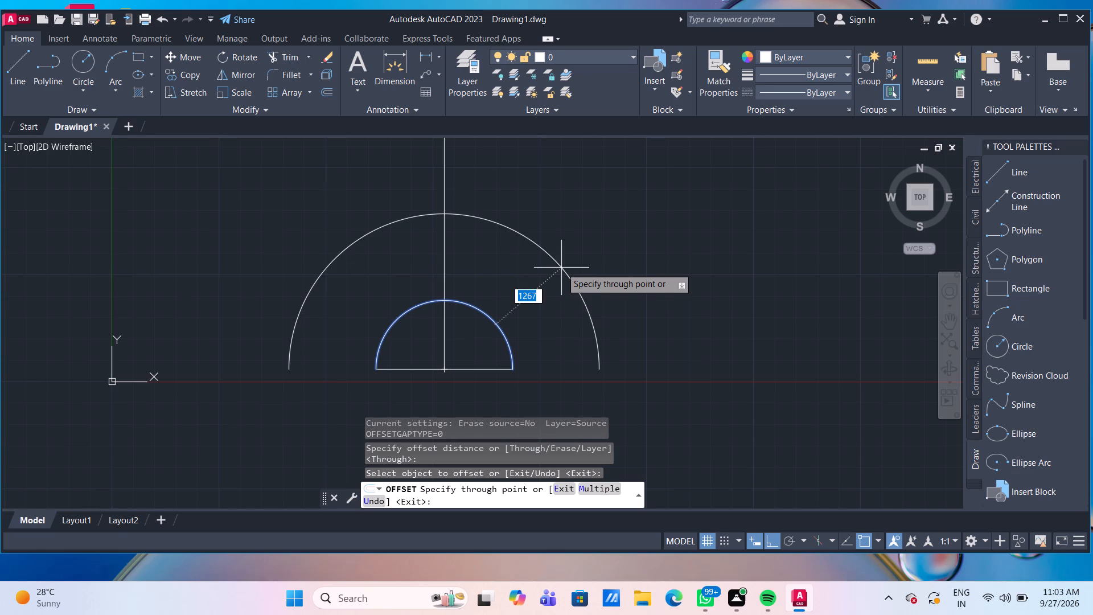
{"action": "type", "text": "1200"}
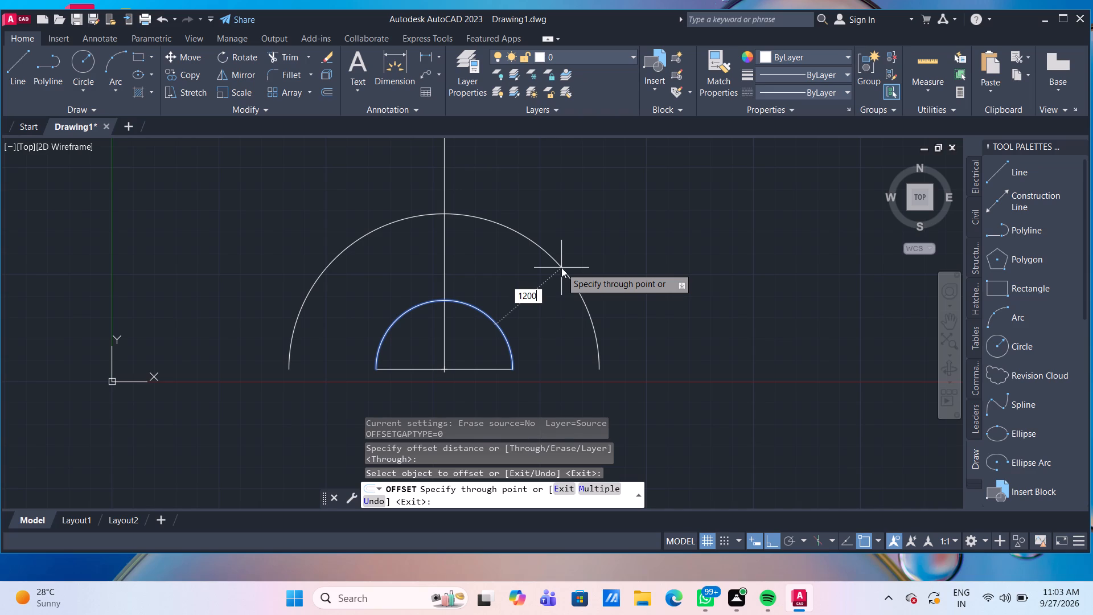
{"action": "key", "text": "Return"}
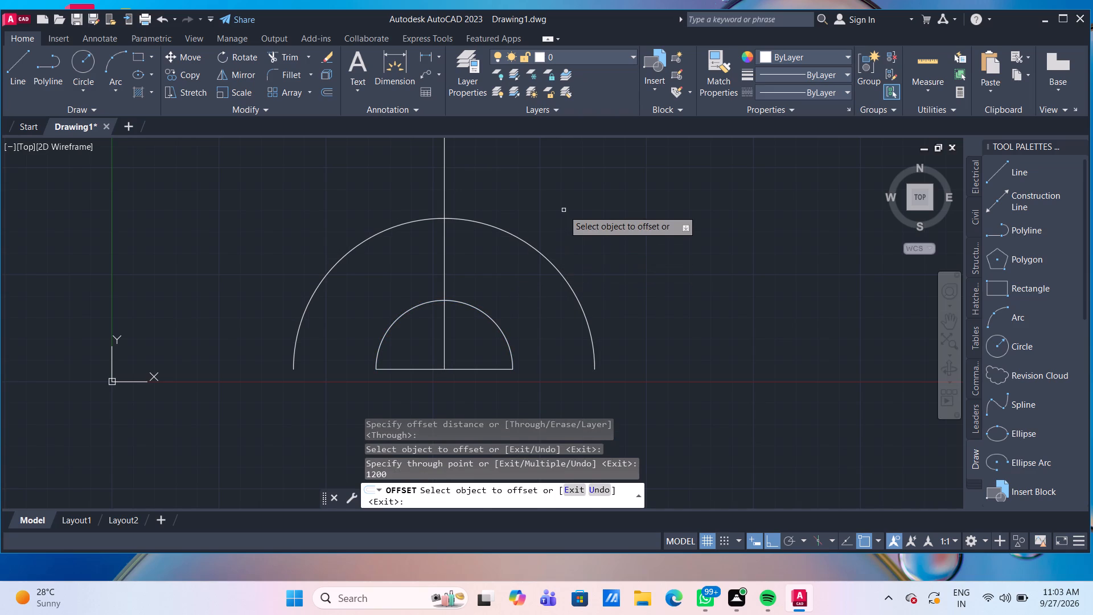
Draw a circle of radius 750 mm centred on the long vertical line above the outer arc, at about 4856,3674.
{"action": "middle_click_drag", "start_coordinate": [564, 210], "coordinate": [549, 278]}
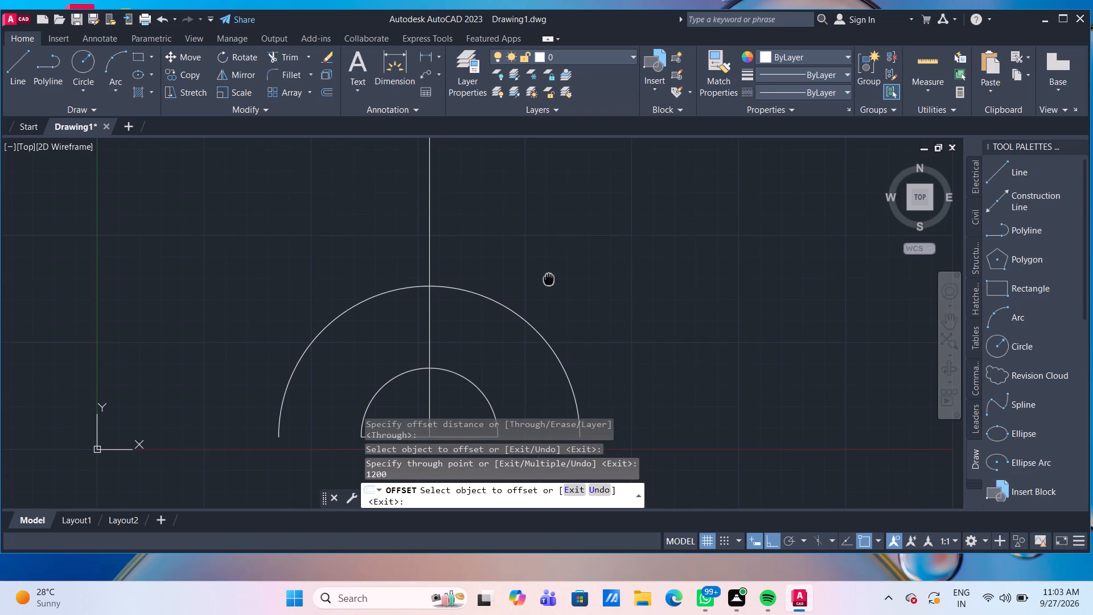
{"action": "middle_click_drag", "start_coordinate": [549, 278], "coordinate": [549, 252]}
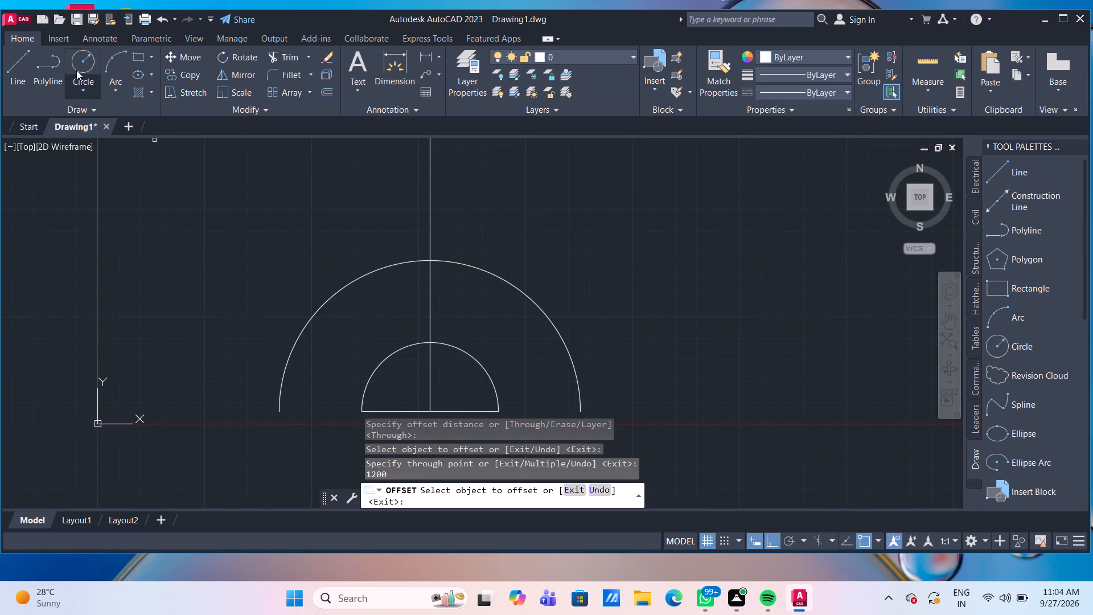
{"action": "left_click", "coordinate": [83, 62]}
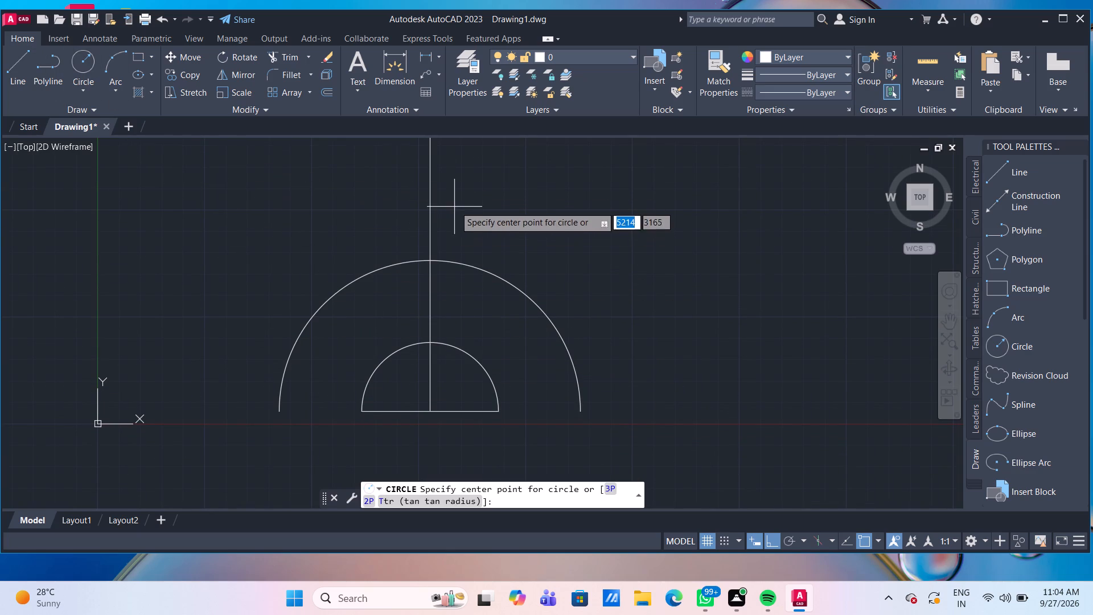
{"action": "scroll", "coordinate": [455, 206], "scroll_direction": "down", "scroll_amount": 1}
{"action": "middle_click_drag", "start_coordinate": [455, 205], "coordinate": [422, 273]}
{"action": "scroll", "coordinate": [393, 269], "scroll_direction": "up", "scroll_amount": 1}
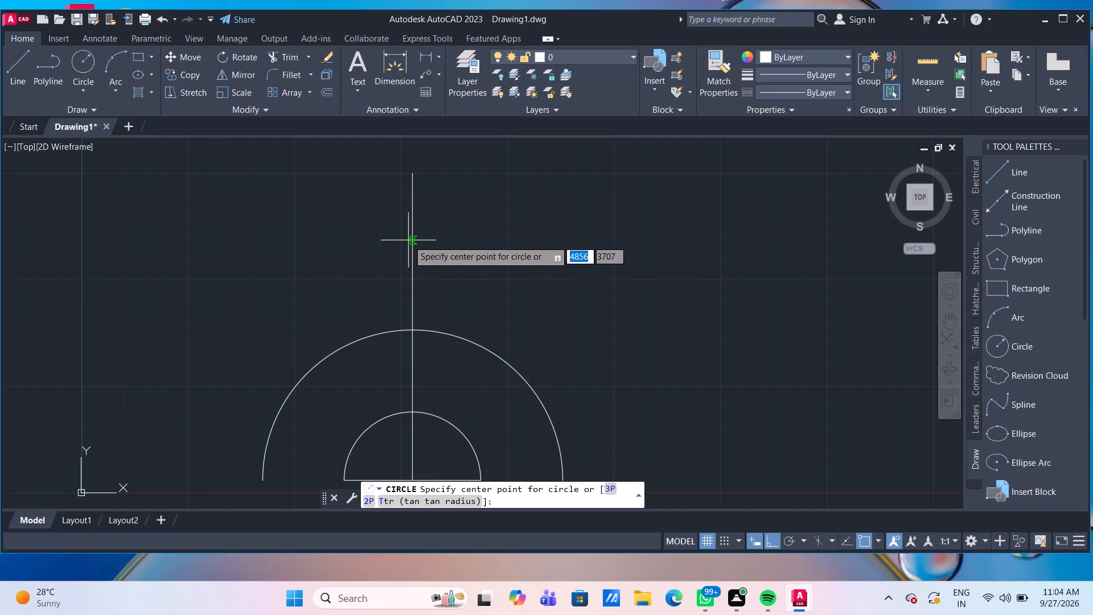
{"action": "left_click", "coordinate": [413, 243]}
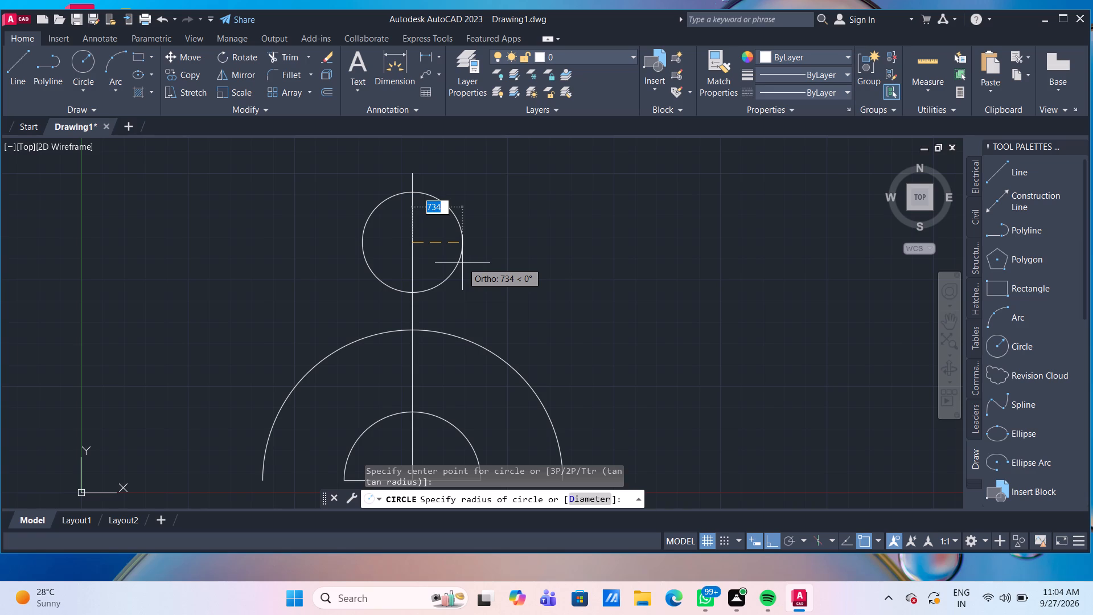
{"action": "type", "text": "750"}
{"action": "key", "text": "Return"}
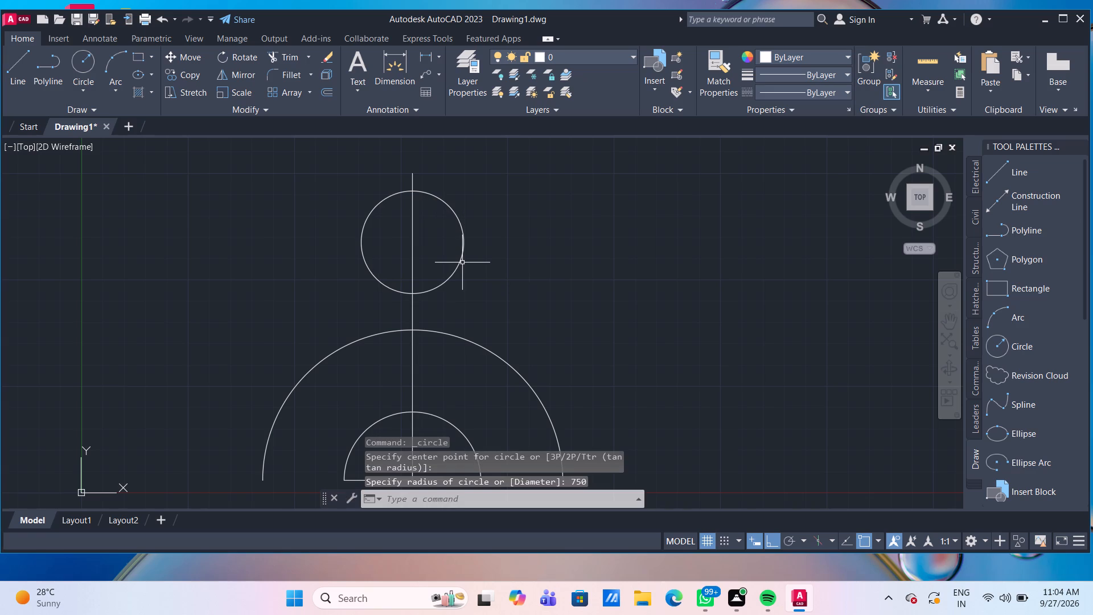
Move the circle up by its top quadrant point onto the top endpoint of the long vertical line.
{"action": "scroll", "coordinate": [462, 263], "scroll_direction": "down", "scroll_amount": 2}
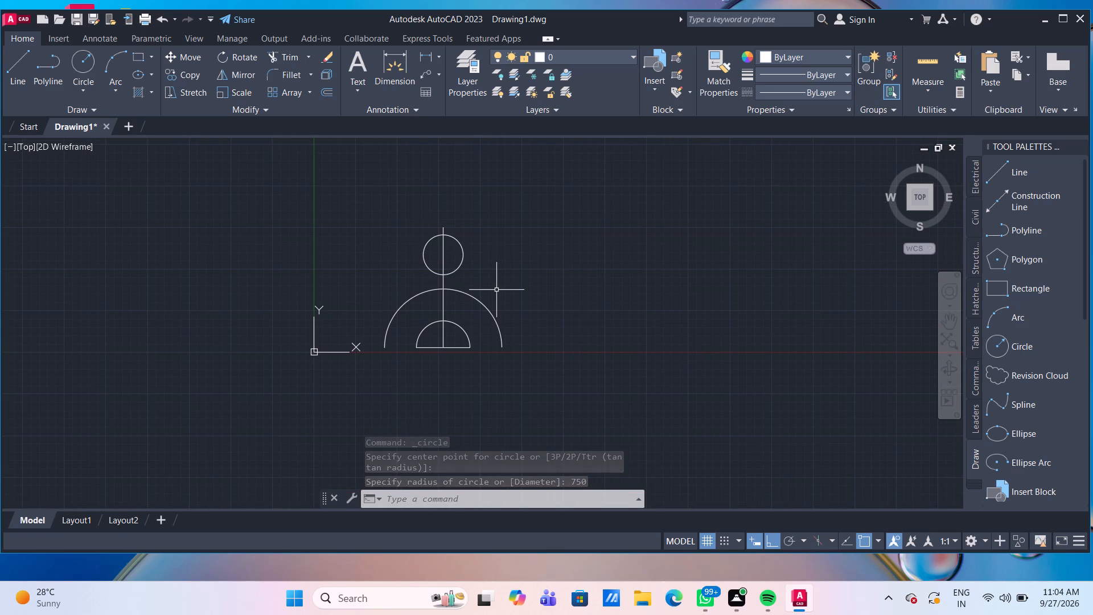
{"action": "scroll", "coordinate": [471, 263], "scroll_direction": "up", "scroll_amount": 1}
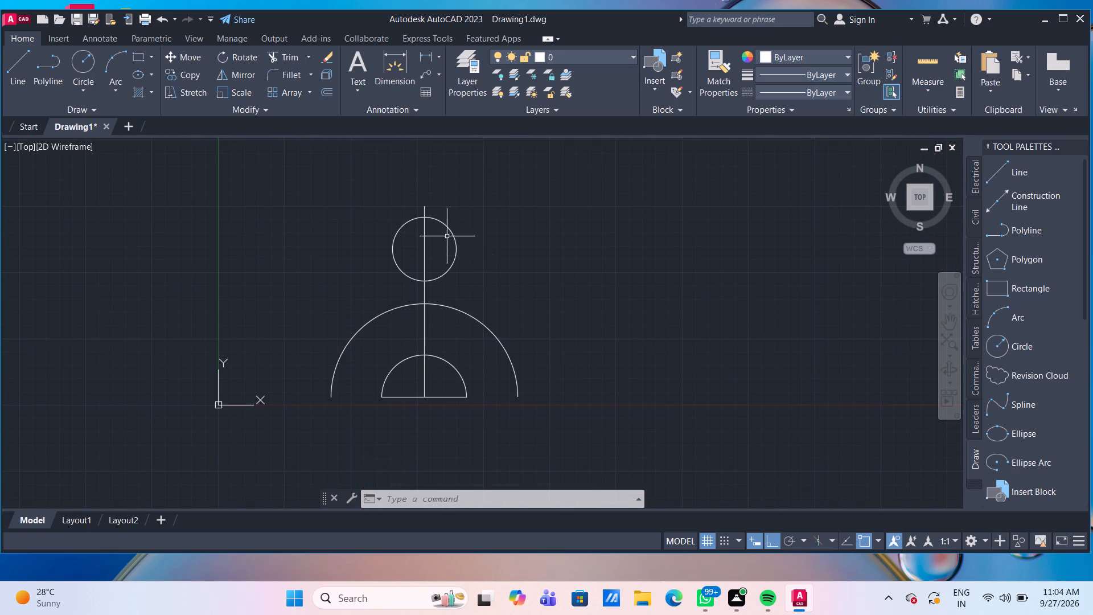
{"action": "scroll", "coordinate": [444, 234], "scroll_direction": "up", "scroll_amount": 2}
{"action": "left_click", "coordinate": [446, 215]}
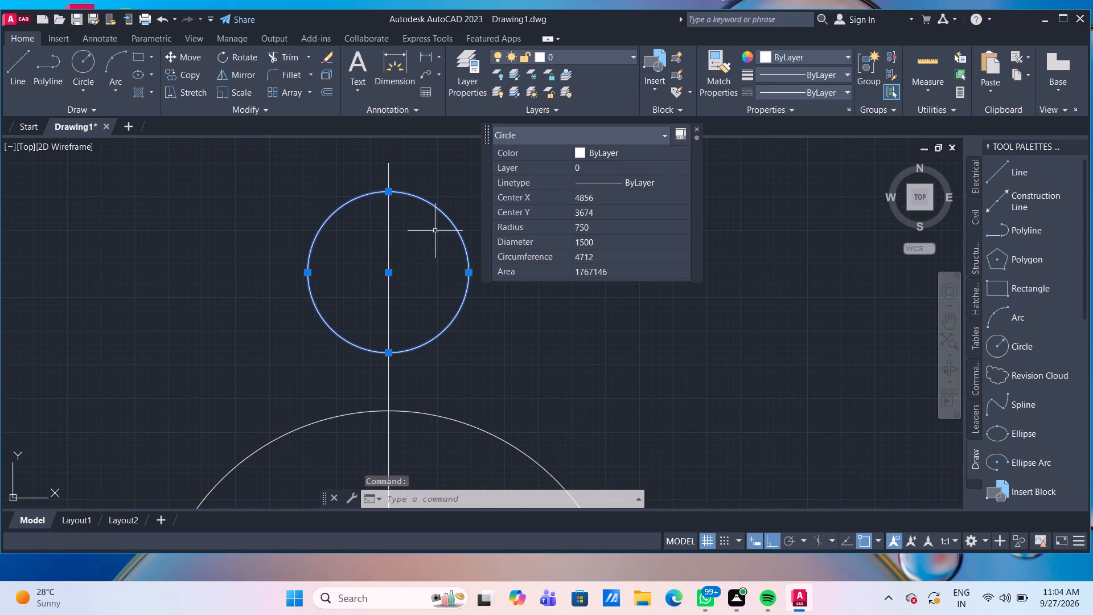
{"action": "key", "text": "m"}
{"action": "key", "text": "Return"}
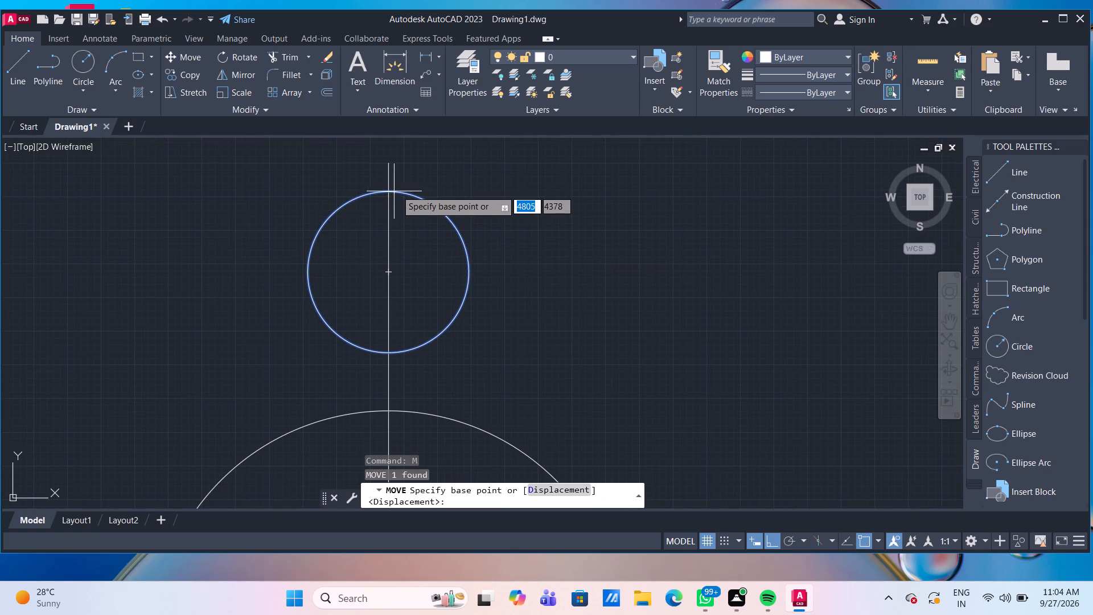
{"action": "left_click", "coordinate": [391, 191]}
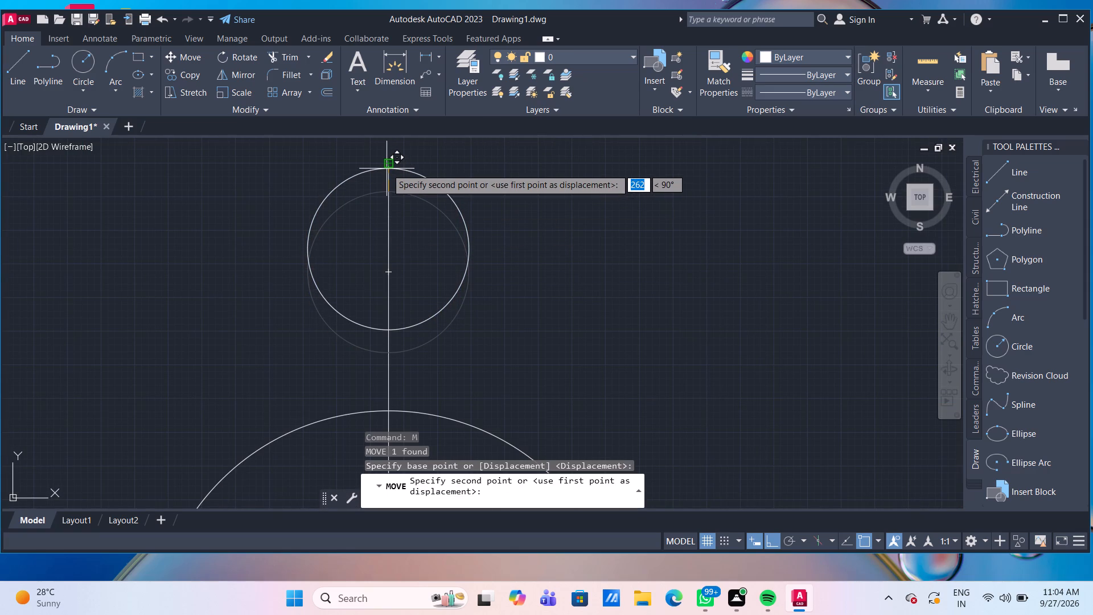
{"action": "left_click", "coordinate": [387, 168]}
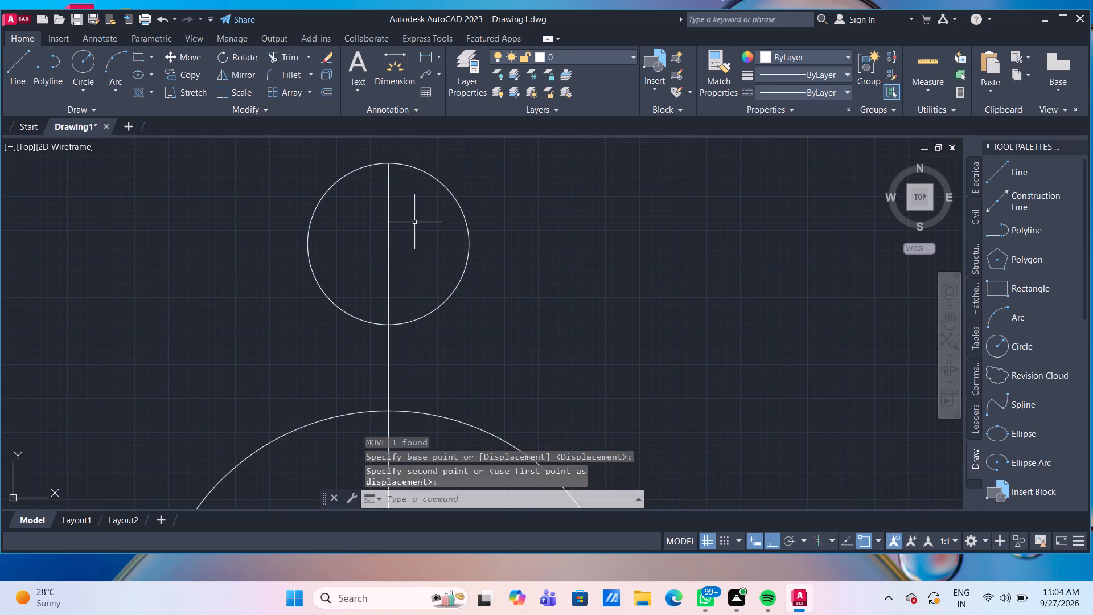
{"action": "scroll", "coordinate": [414, 222], "scroll_direction": "down", "scroll_amount": 2}
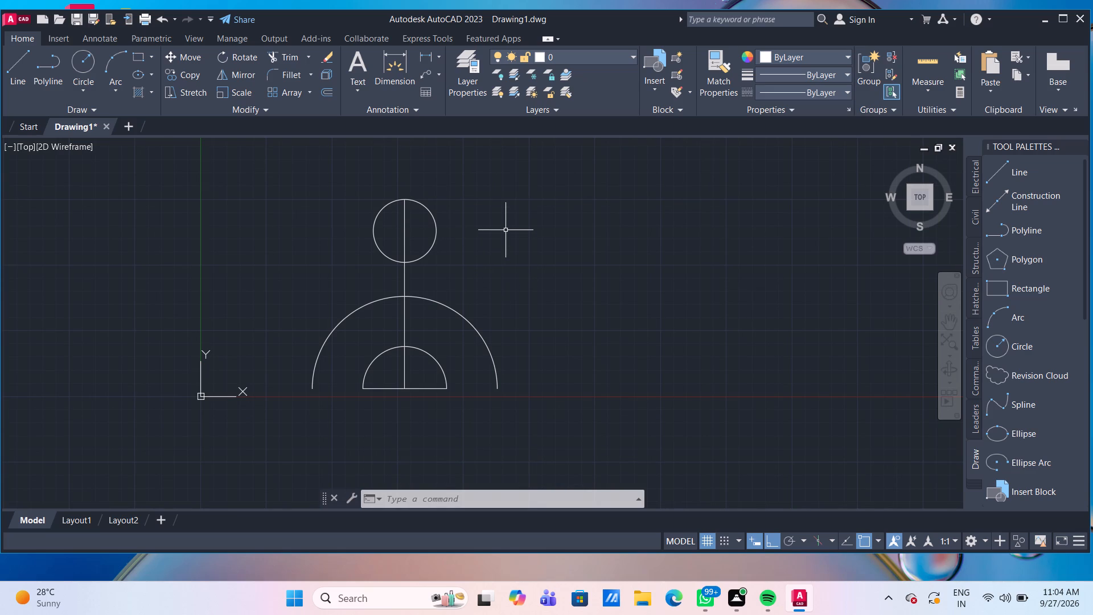
Draw a 500 mm horizontal line segment in the positive X direction from the circle's top quadrant point.
{"action": "scroll", "coordinate": [506, 230], "scroll_direction": "down", "scroll_amount": 3}
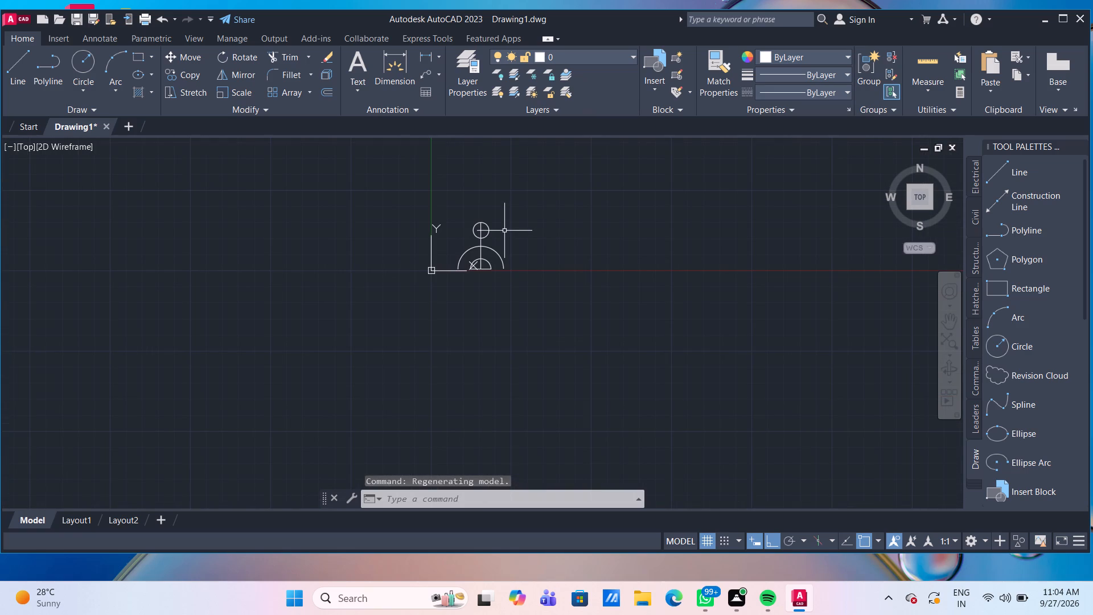
{"action": "middle_click", "coordinate": [491, 261]}
{"action": "scroll", "coordinate": [493, 184], "scroll_direction": "up", "scroll_amount": 4}
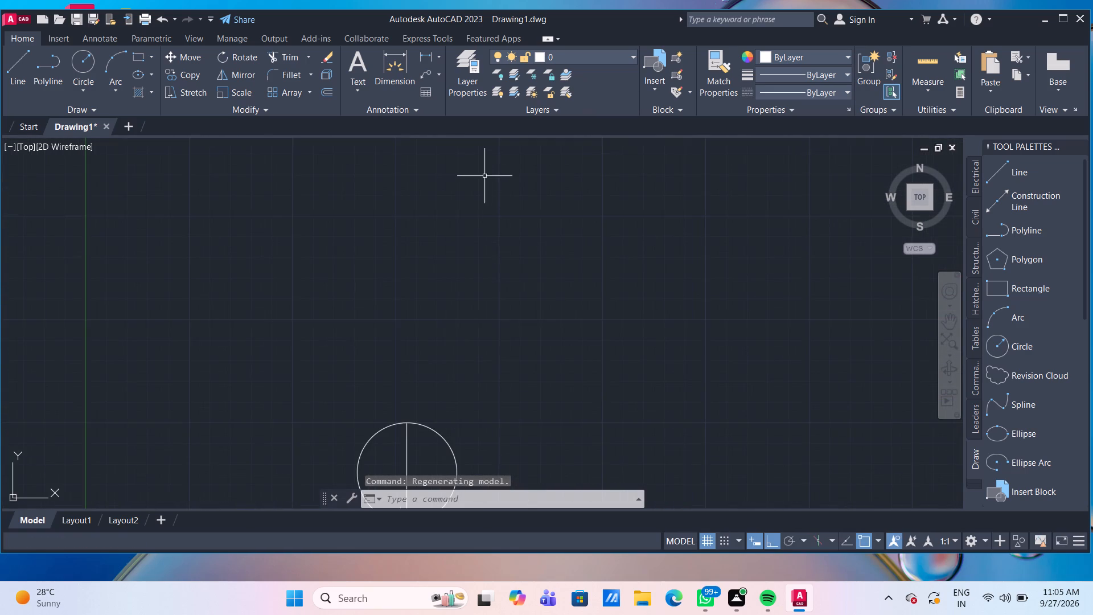
{"action": "scroll", "coordinate": [484, 176], "scroll_direction": "down", "scroll_amount": 2}
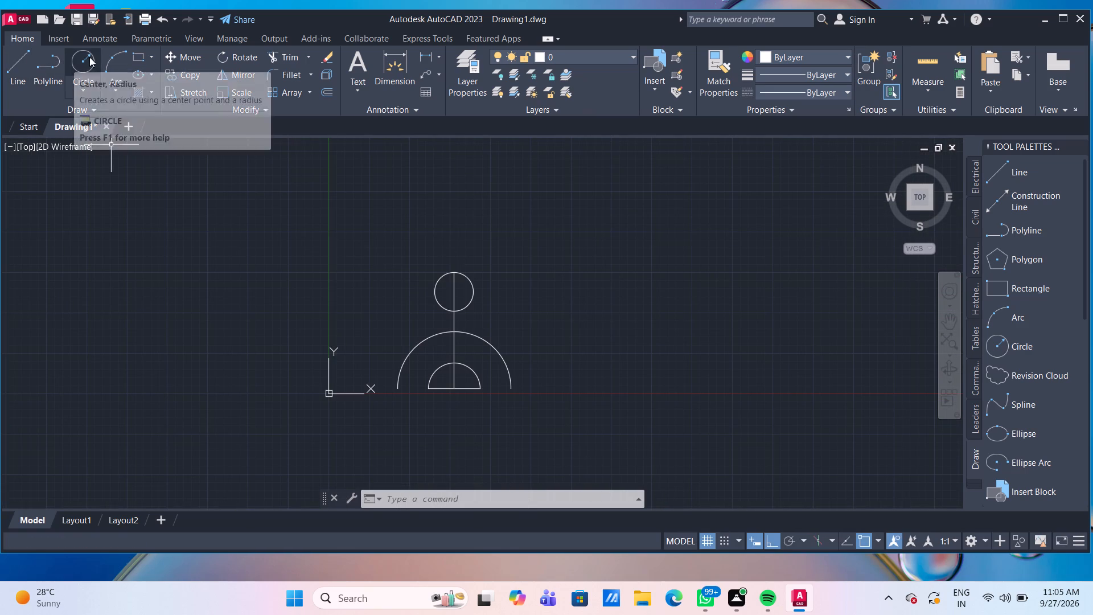
{"action": "left_click_drag", "start_coordinate": [13, 74], "coordinate": [28, 85]}
{"action": "scroll", "coordinate": [503, 259], "scroll_direction": "up", "scroll_amount": 2}
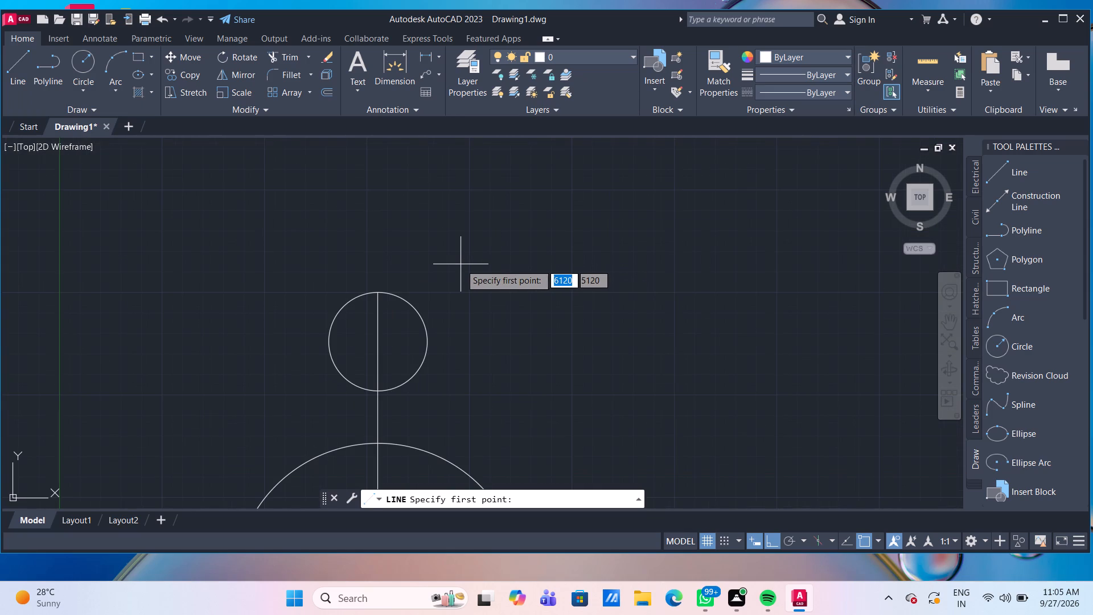
{"action": "scroll", "coordinate": [396, 285], "scroll_direction": "up", "scroll_amount": 2}
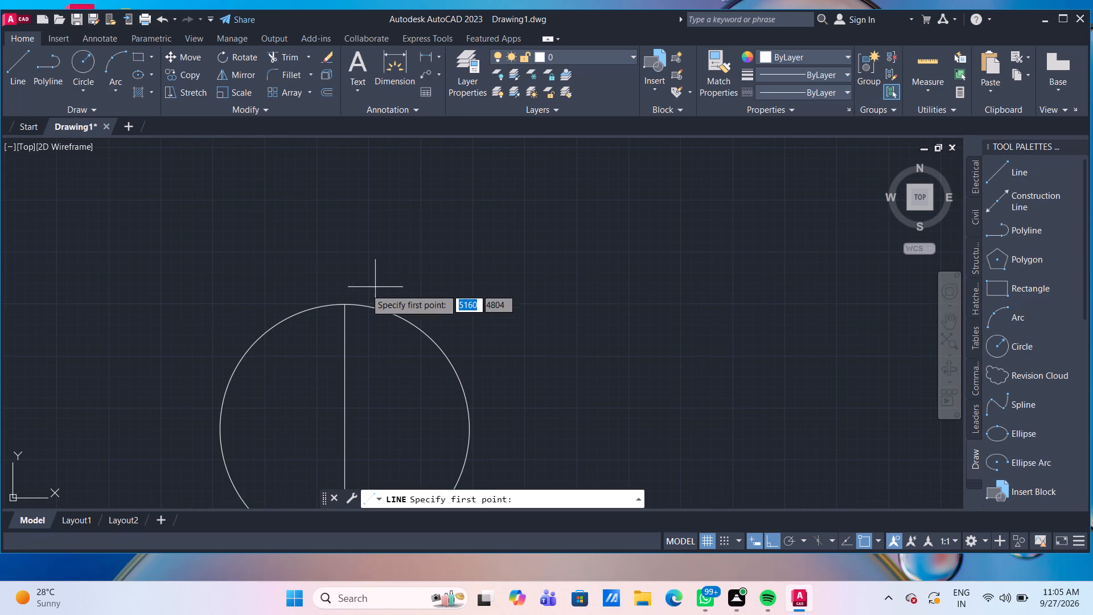
{"action": "scroll", "coordinate": [358, 290], "scroll_direction": "down", "scroll_amount": 2}
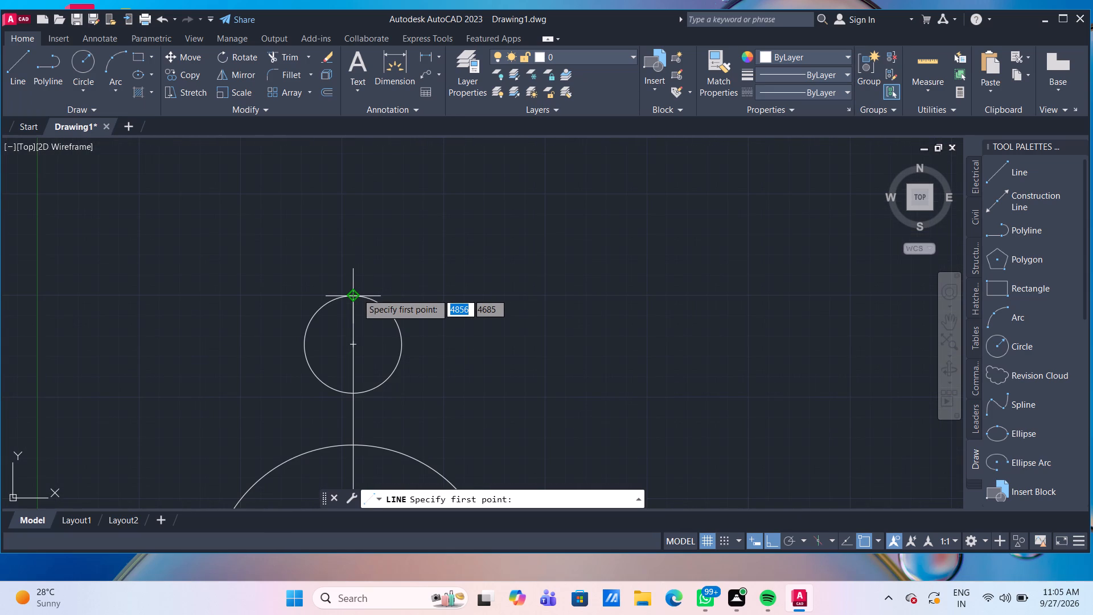
{"action": "left_click", "coordinate": [357, 293]}
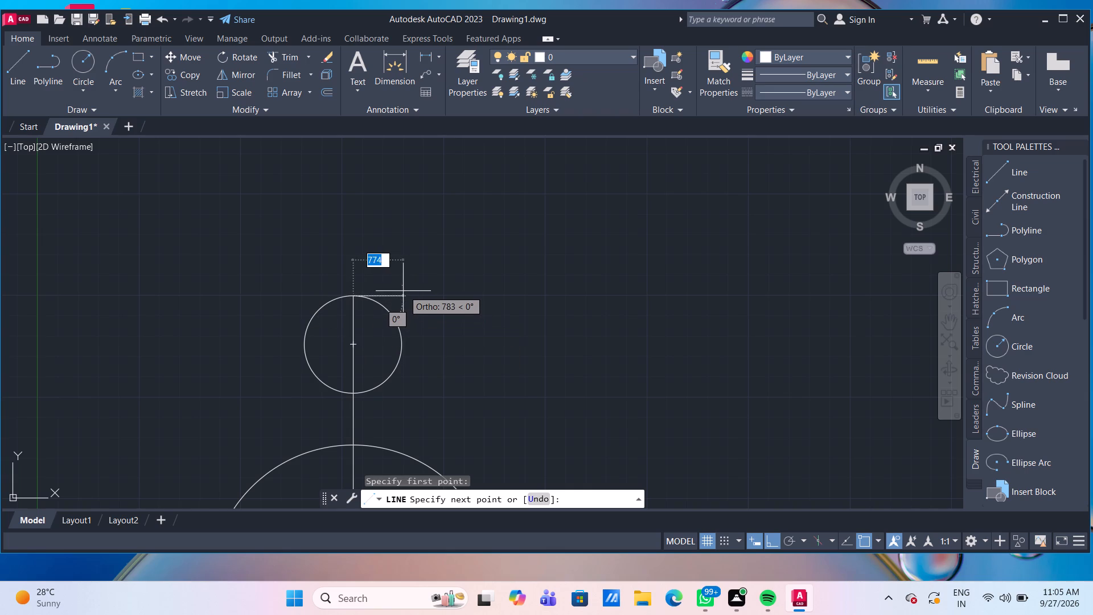
{"action": "scroll", "coordinate": [402, 292], "scroll_direction": "up", "scroll_amount": 1}
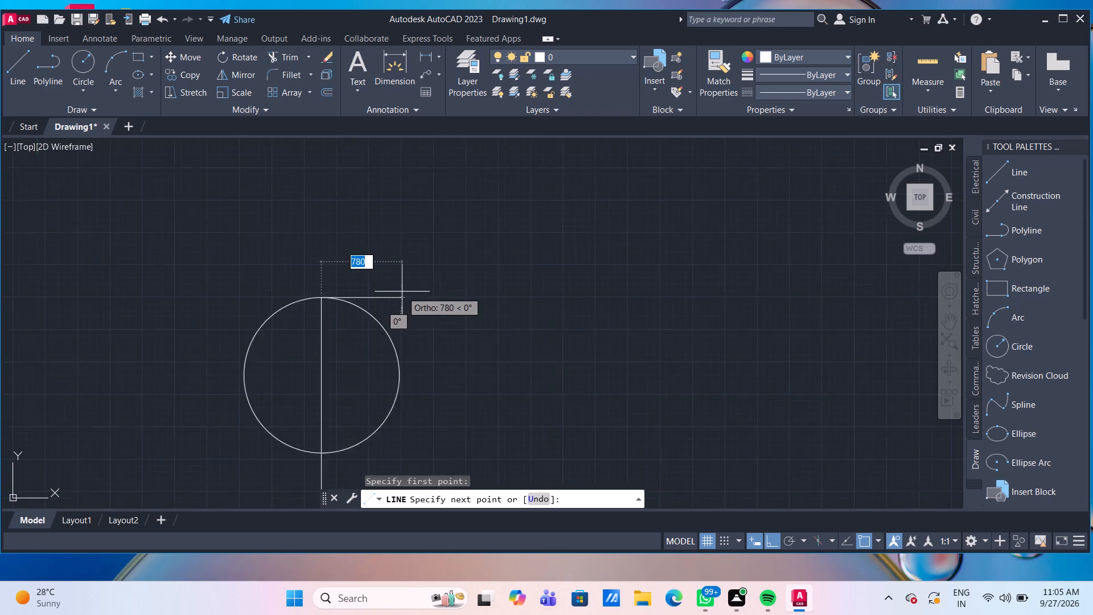
{"action": "scroll", "coordinate": [402, 292], "scroll_direction": "up", "scroll_amount": 1}
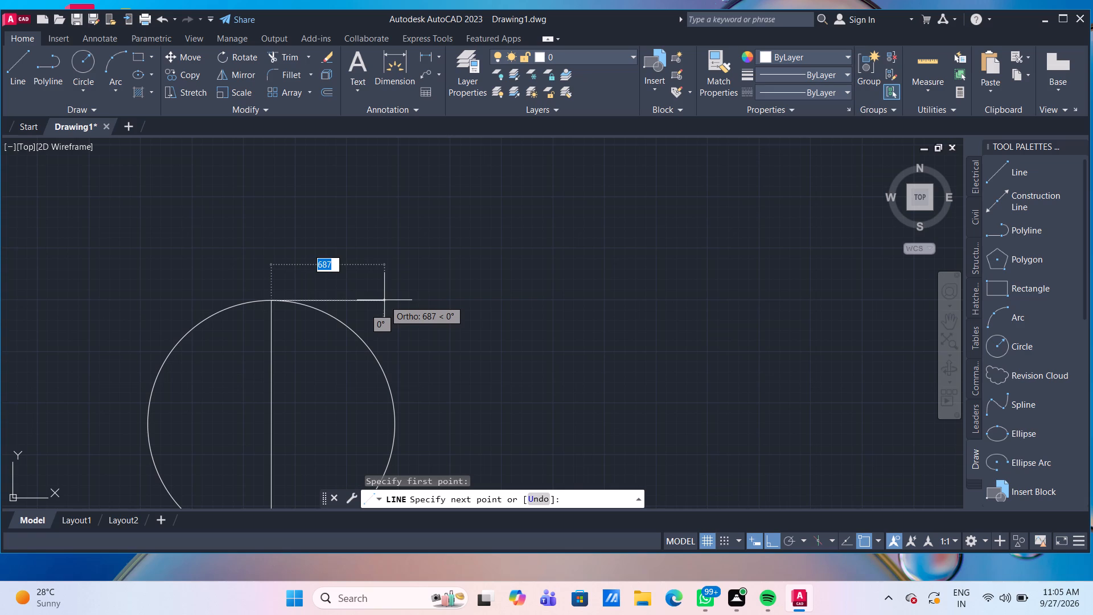
{"action": "type", "text": "500"}
{"action": "key", "text": "Return"}
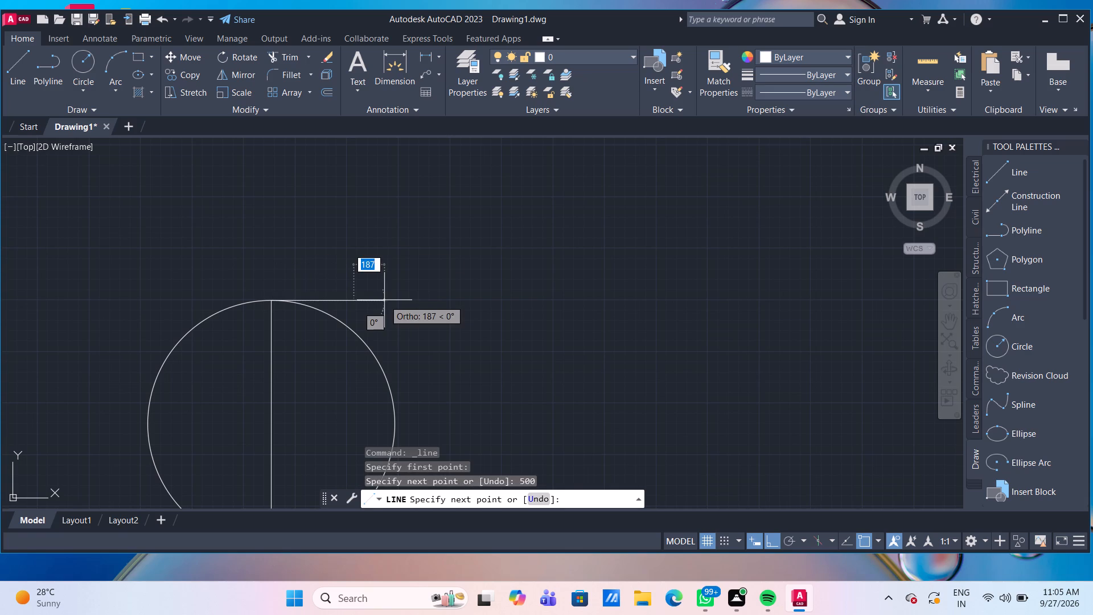
Undo the 500 mm segment and redraw it 600 mm long in the positive X direction.
{"action": "scroll", "coordinate": [360, 216], "scroll_direction": "down", "scroll_amount": 3}
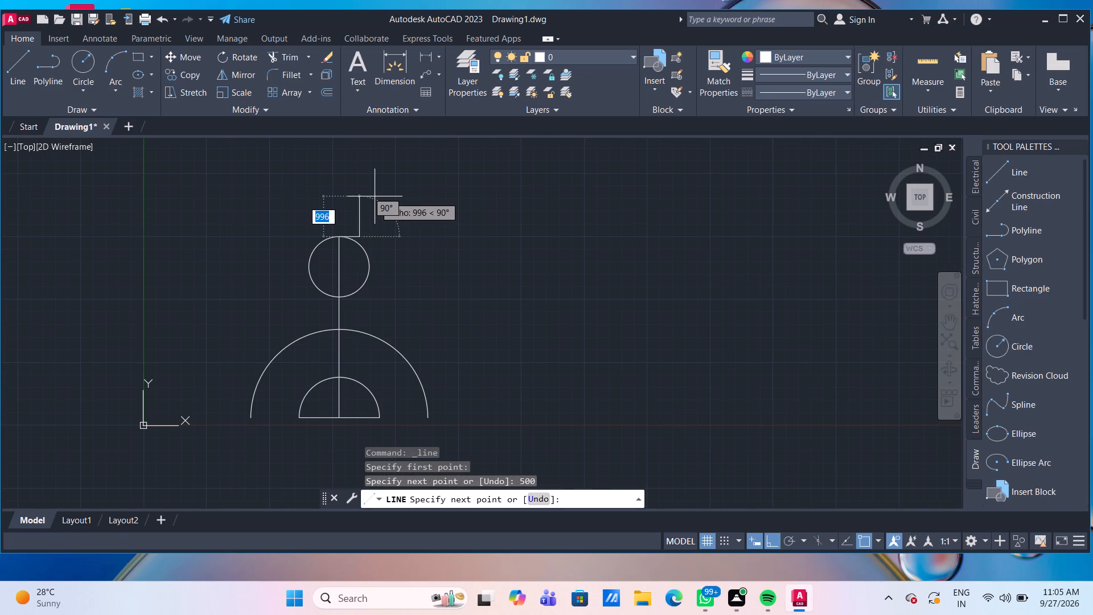
{"action": "key", "text": "ctrl+z"}
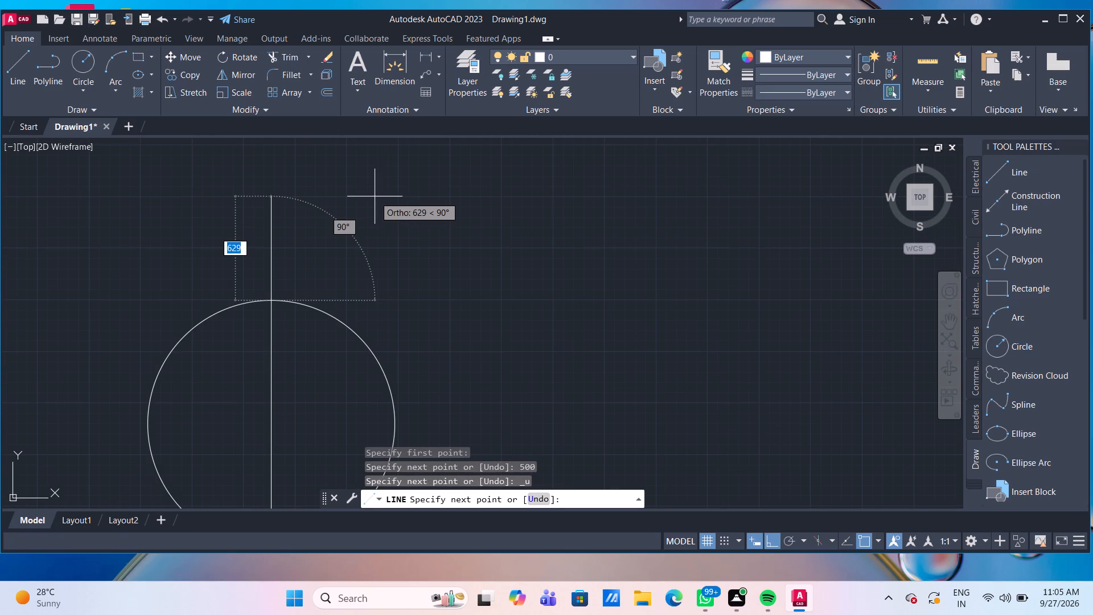
{"action": "type", "text": "600"}
{"action": "key", "text": "Return"}
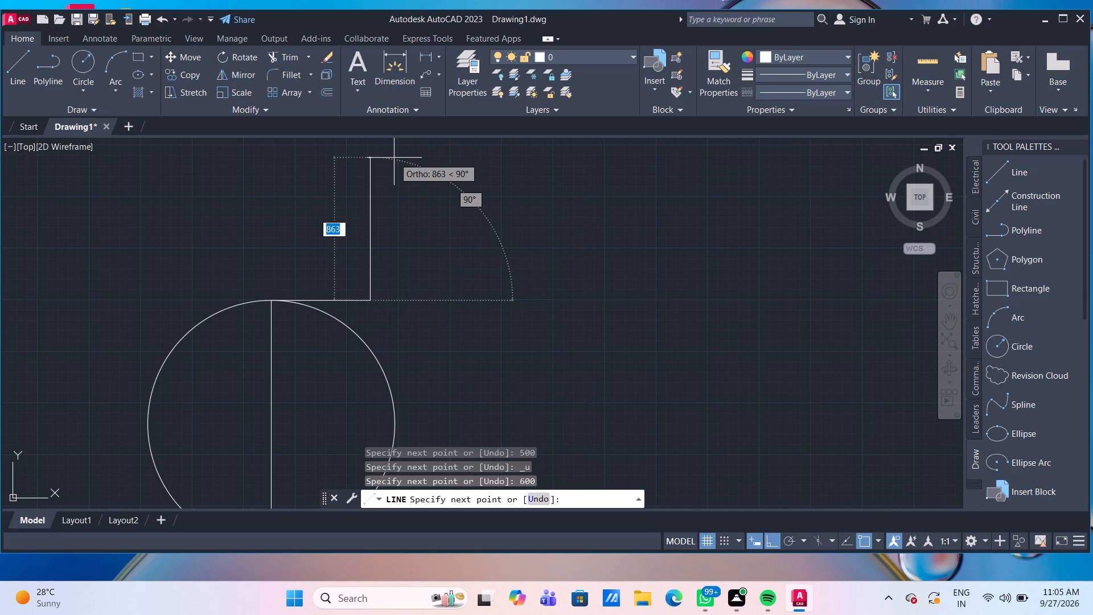
Continue the line 7000 mm vertically upward from the end of the 600 mm segment and finish it.
{"action": "scroll", "coordinate": [385, 175], "scroll_direction": "down", "scroll_amount": 3}
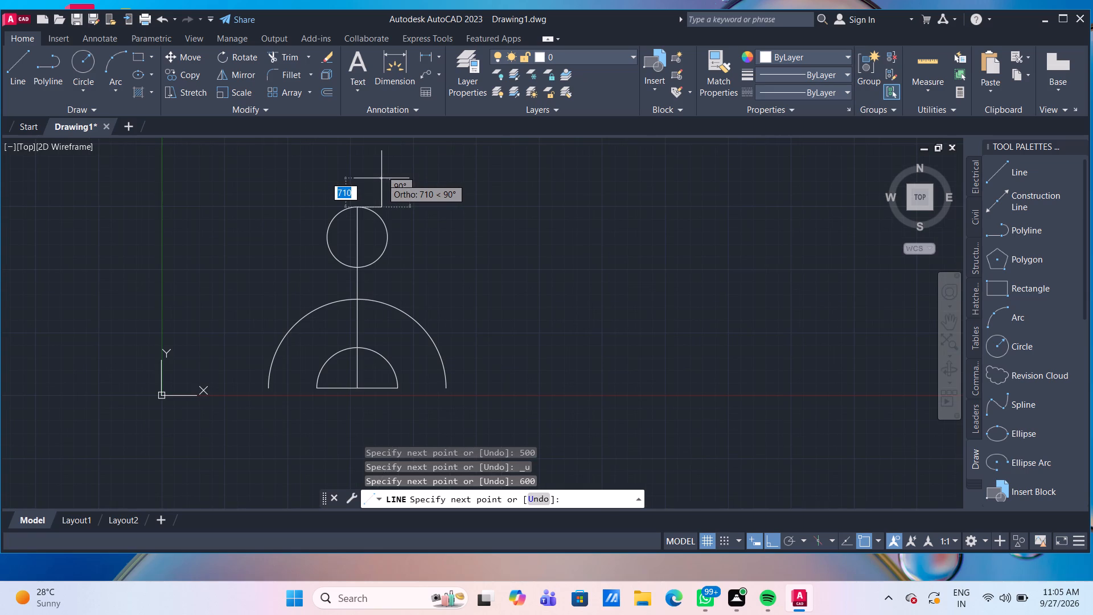
{"action": "middle_click_drag", "start_coordinate": [381, 165], "coordinate": [371, 253]}
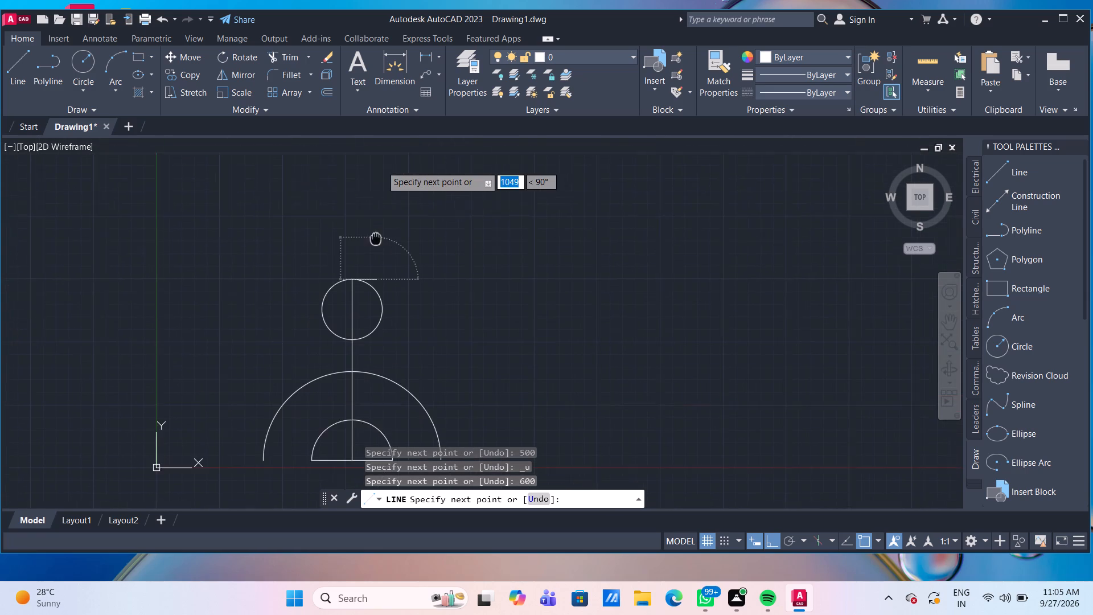
{"action": "middle_click_drag", "start_coordinate": [371, 253], "coordinate": [370, 254]}
{"action": "scroll", "coordinate": [374, 223], "scroll_direction": "up", "scroll_amount": 2}
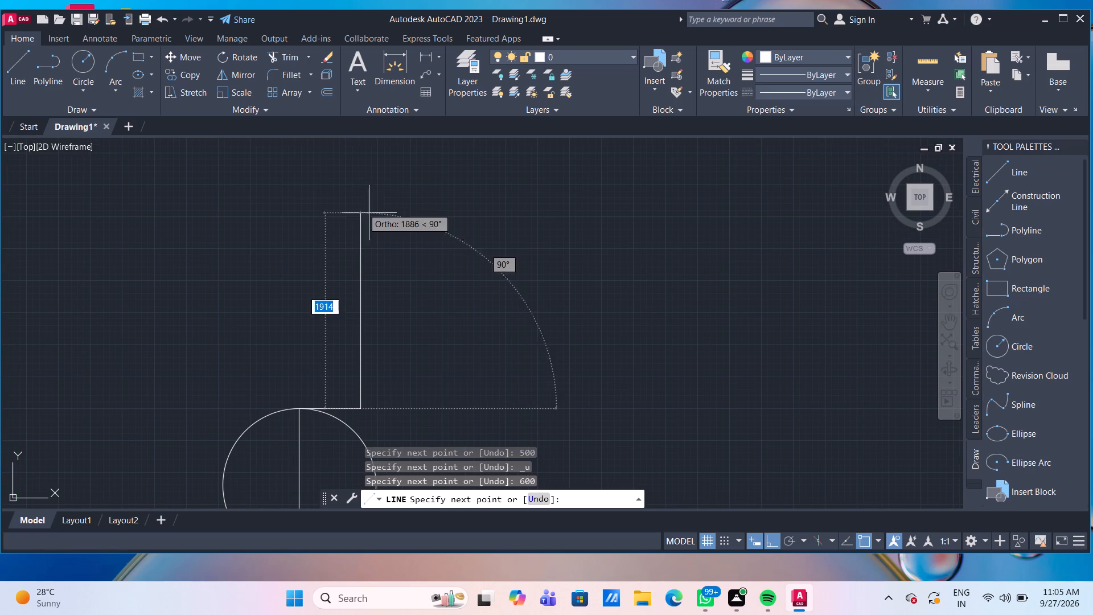
{"action": "scroll", "coordinate": [349, 194], "scroll_direction": "down", "scroll_amount": 2}
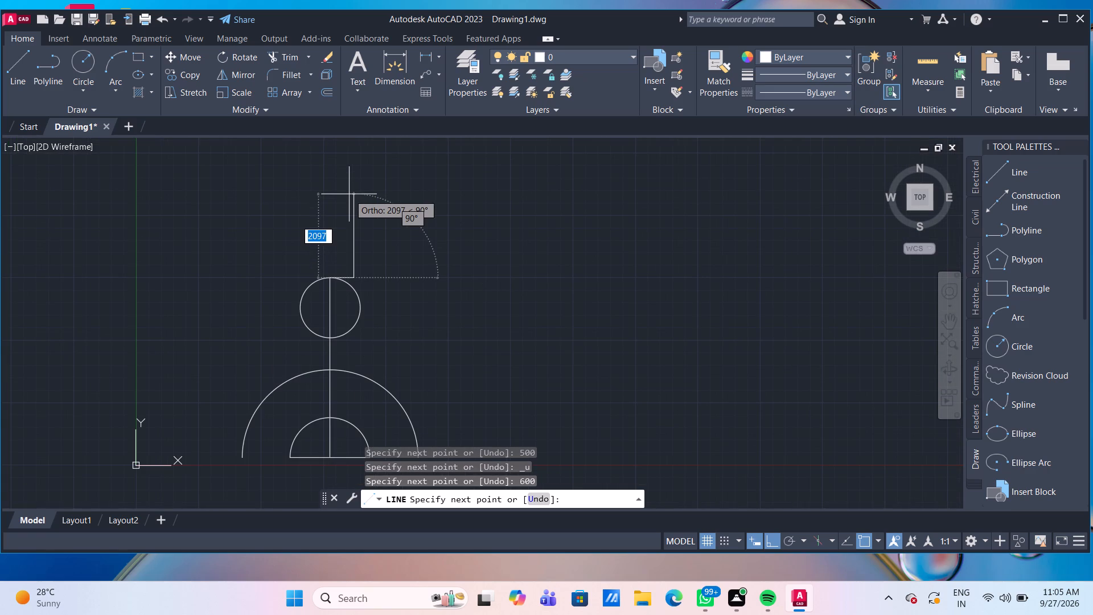
{"action": "scroll", "coordinate": [349, 194], "scroll_direction": "down", "scroll_amount": 2}
{"action": "scroll", "coordinate": [354, 171], "scroll_direction": "up", "scroll_amount": 1}
{"action": "middle_click_drag", "start_coordinate": [354, 167], "coordinate": [320, 274]}
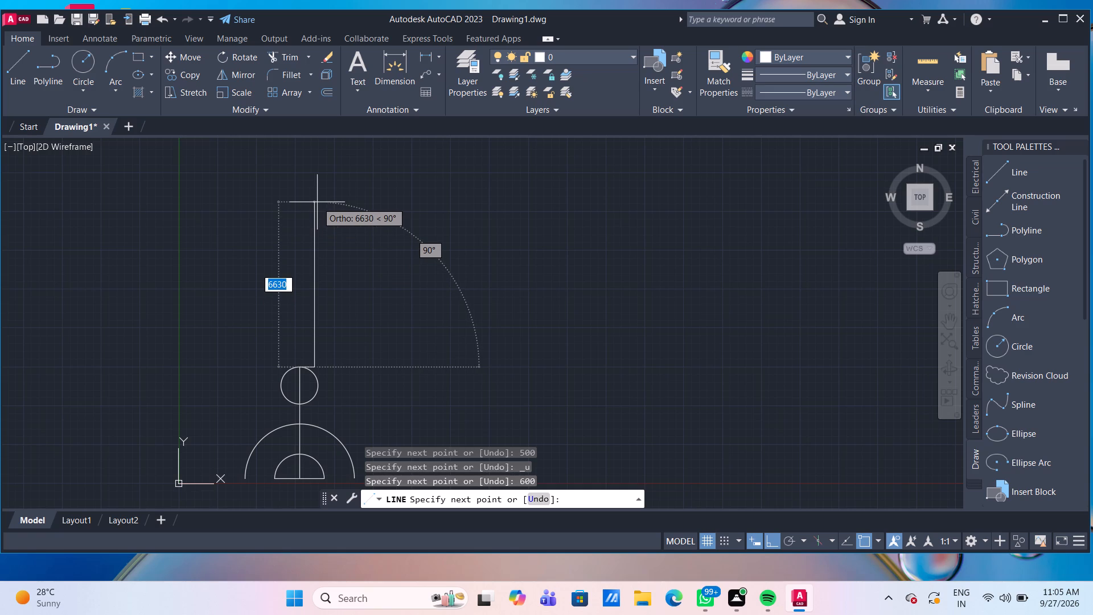
{"action": "key", "text": "7"}
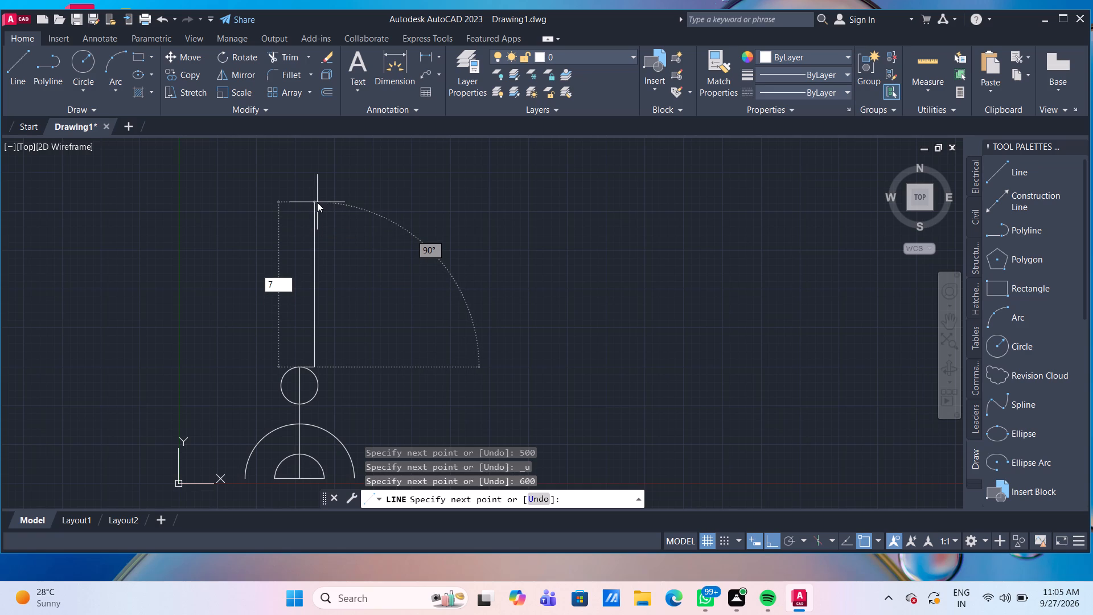
{"action": "type", "text": "000"}
{"action": "key", "text": "Return"}
{"action": "key", "text": "Return"}
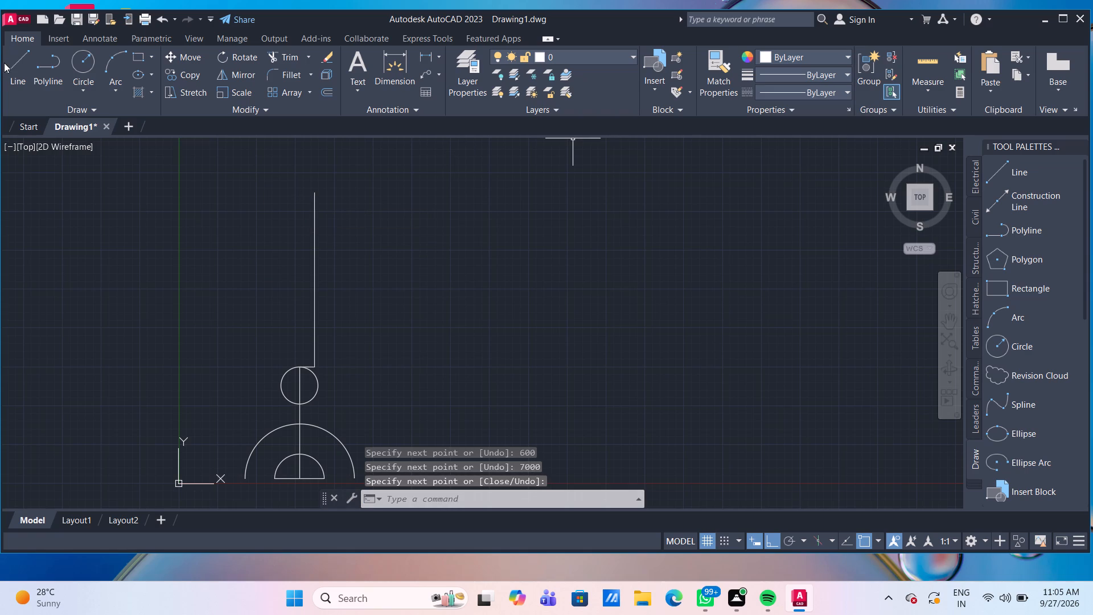
Draw a line from the circle's top quadrant point 600 mm in the negative X direction and 7000 mm vertically upward.
{"action": "left_click_drag", "start_coordinate": [14, 65], "coordinate": [17, 80]}
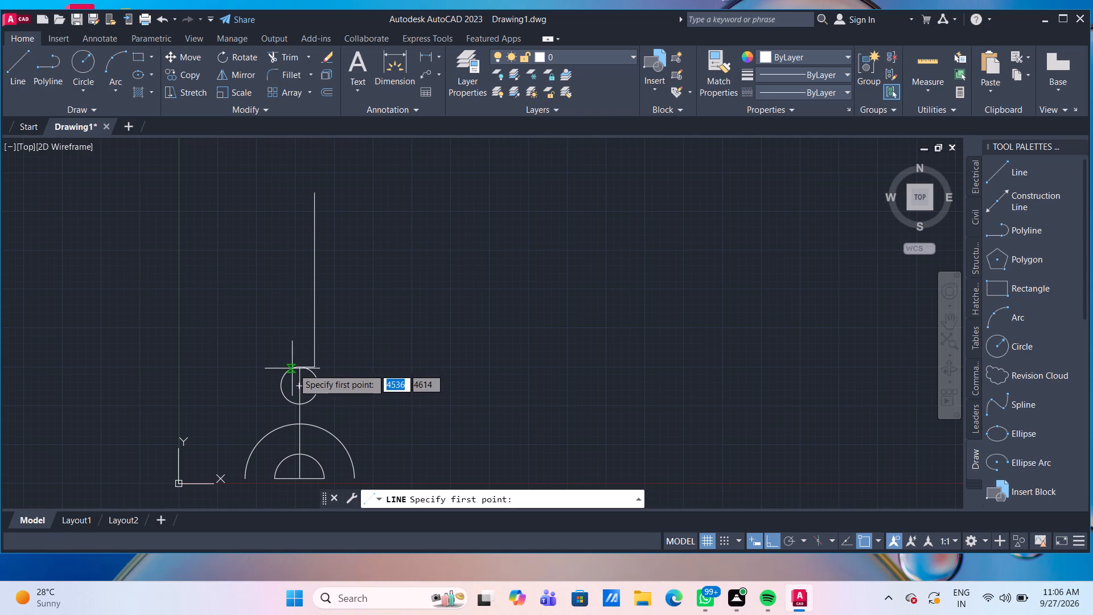
{"action": "left_click", "coordinate": [301, 368]}
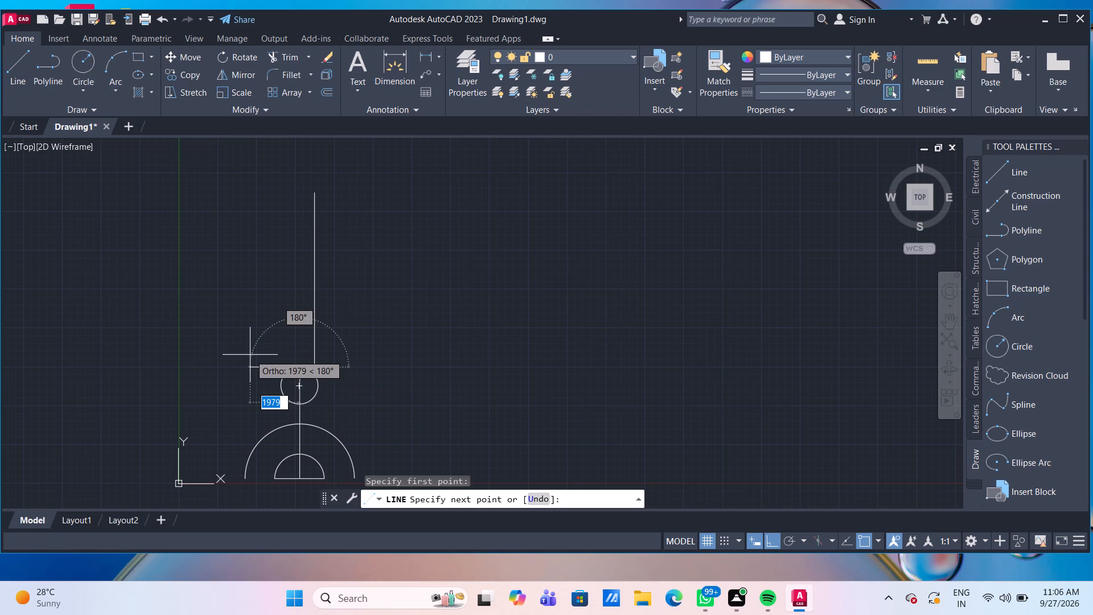
{"action": "type", "text": "600"}
{"action": "key", "text": "Return"}
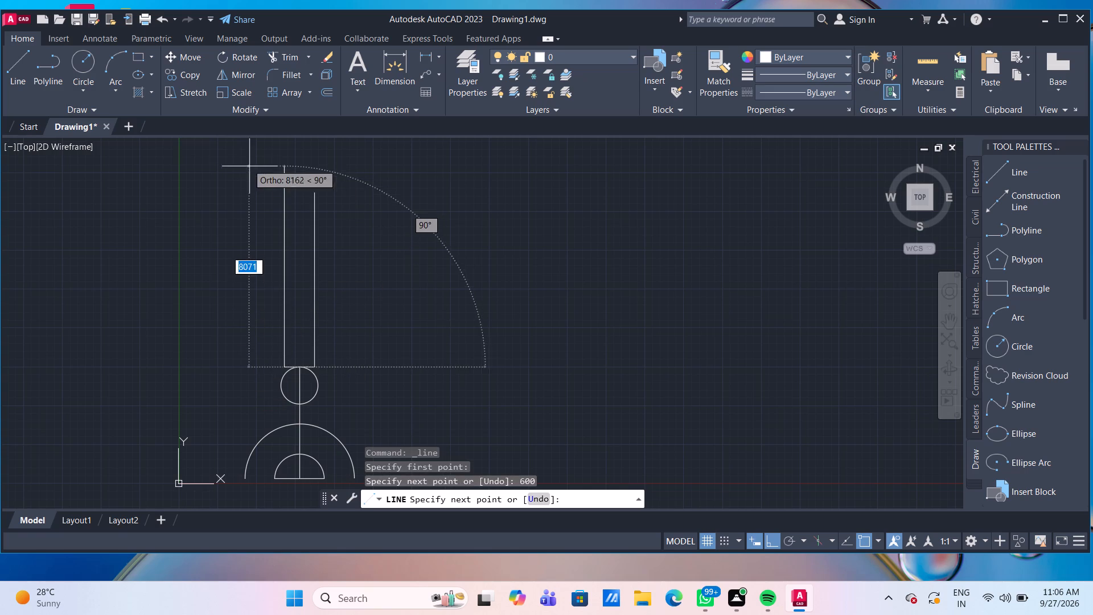
{"action": "key", "text": "7"}
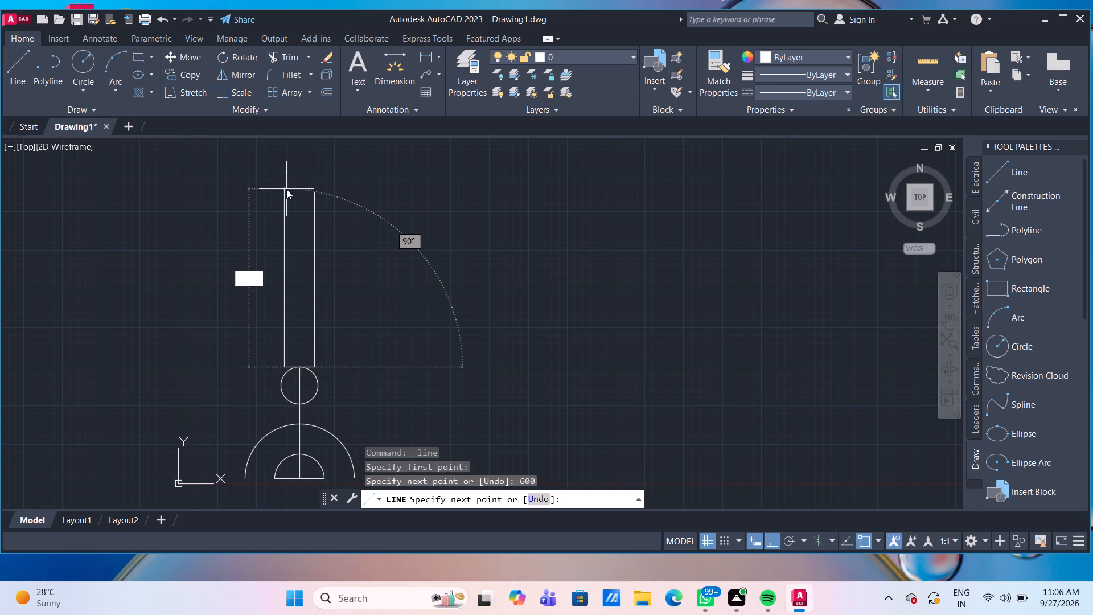
{"action": "type", "text": "000"}
{"action": "key", "text": "Return"}
{"action": "key", "text": "Return"}
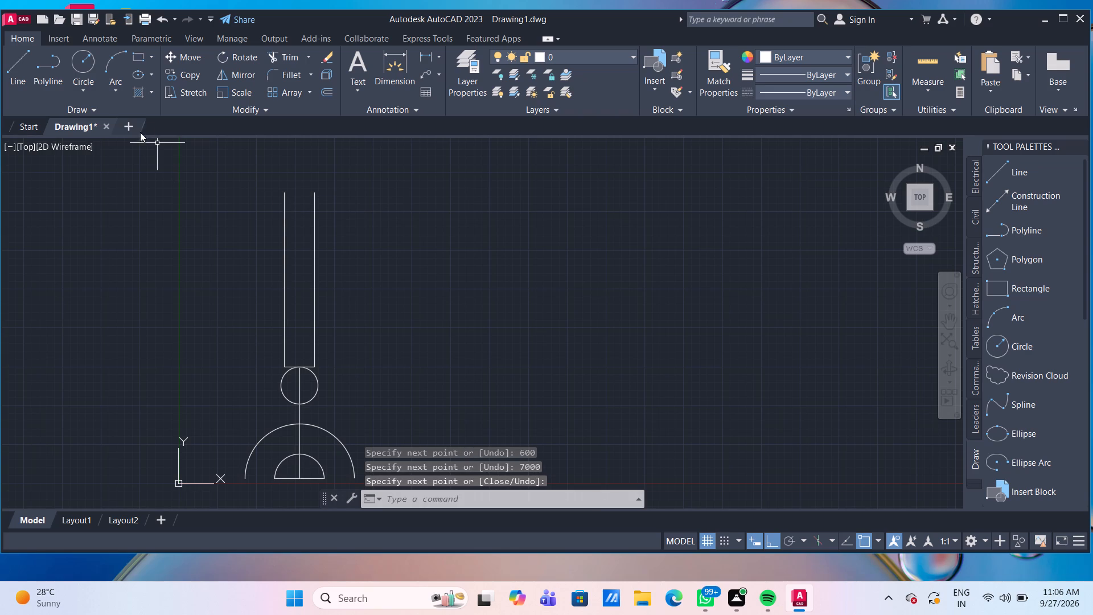
Stretch the top endpoint of the right-hand 7000 mm vertical line about 120 mm inward, in the negative X direction.
{"action": "scroll", "coordinate": [358, 185], "scroll_direction": "up", "scroll_amount": 1}
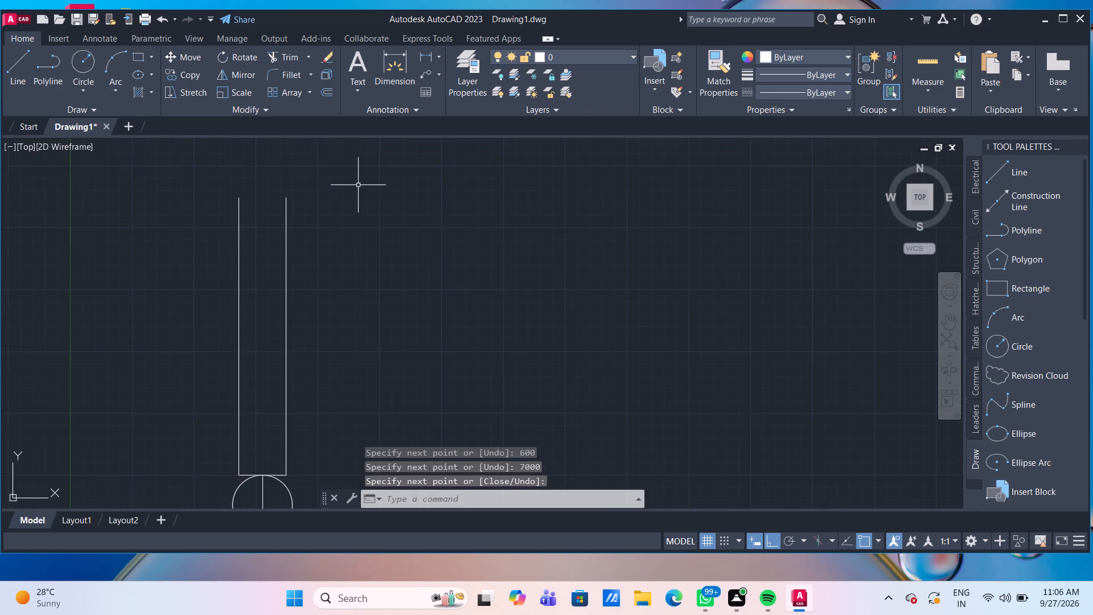
{"action": "scroll", "coordinate": [358, 185], "scroll_direction": "up", "scroll_amount": 1}
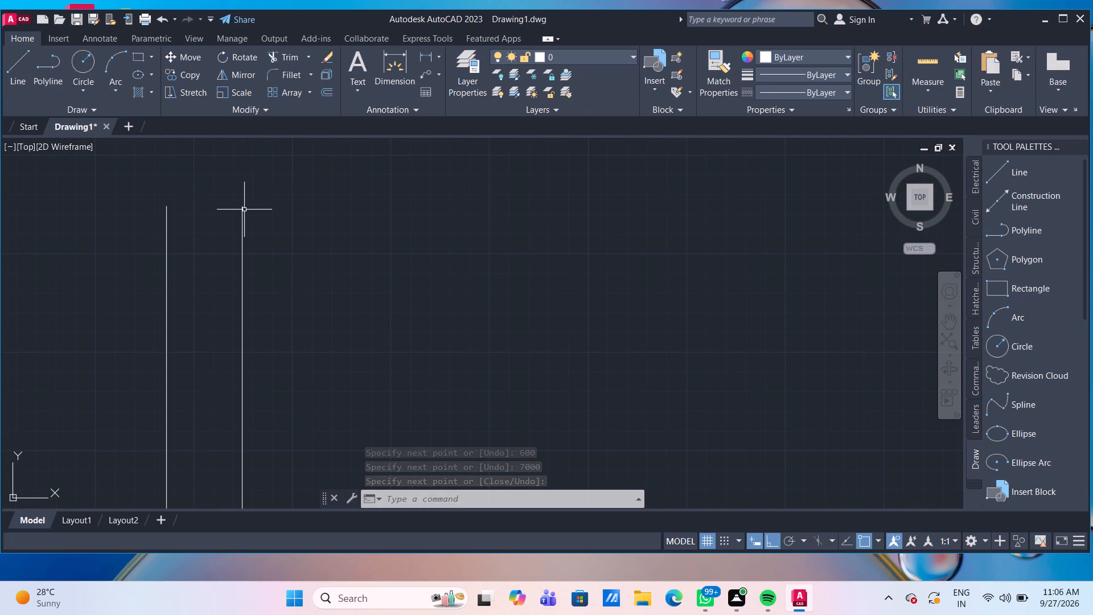
{"action": "left_click", "coordinate": [244, 210]}
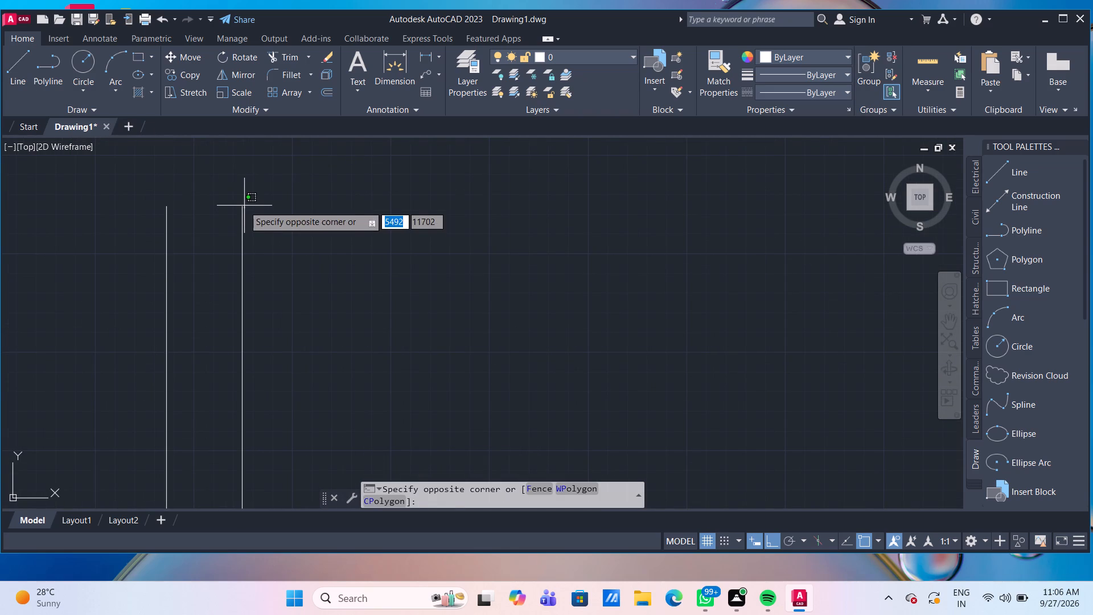
{"action": "left_click", "coordinate": [234, 207]}
{"action": "left_click", "coordinate": [243, 203]}
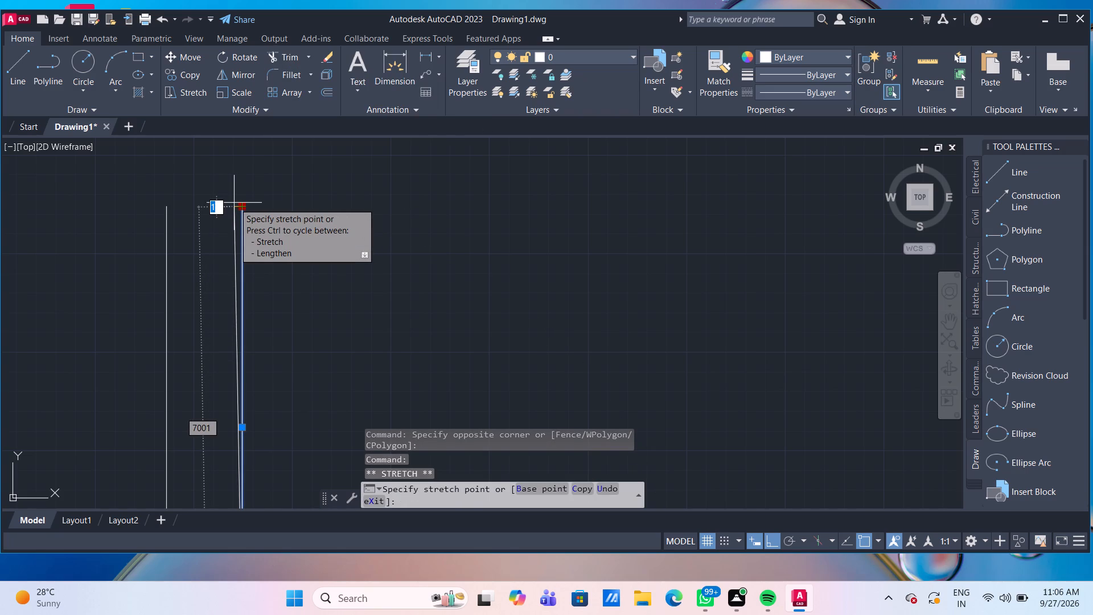
{"action": "scroll", "coordinate": [234, 203], "scroll_direction": "up", "scroll_amount": 2}
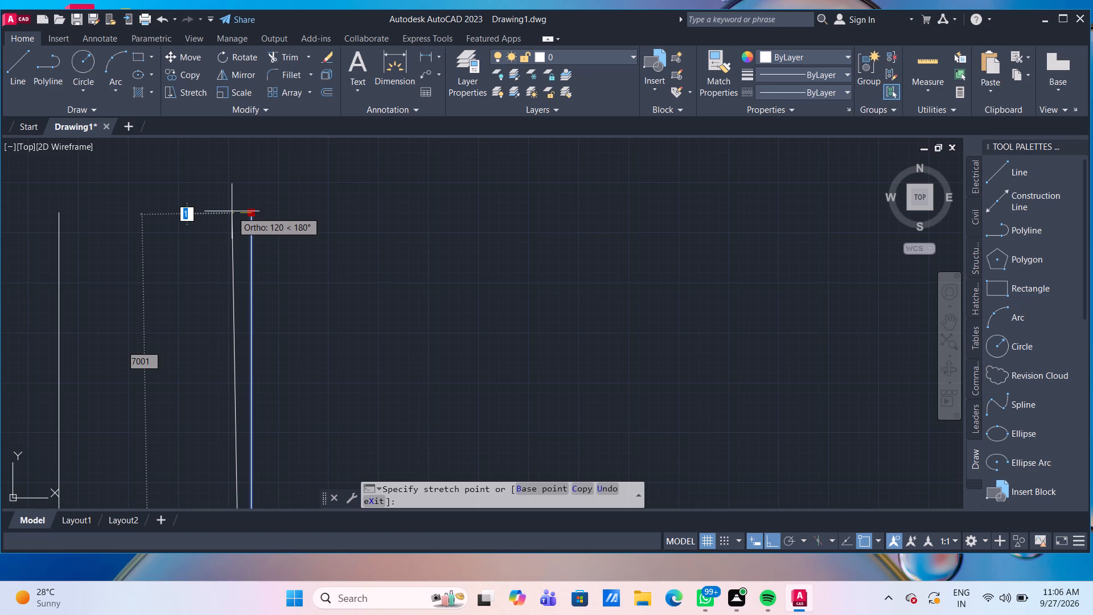
{"action": "left_click", "coordinate": [232, 211]}
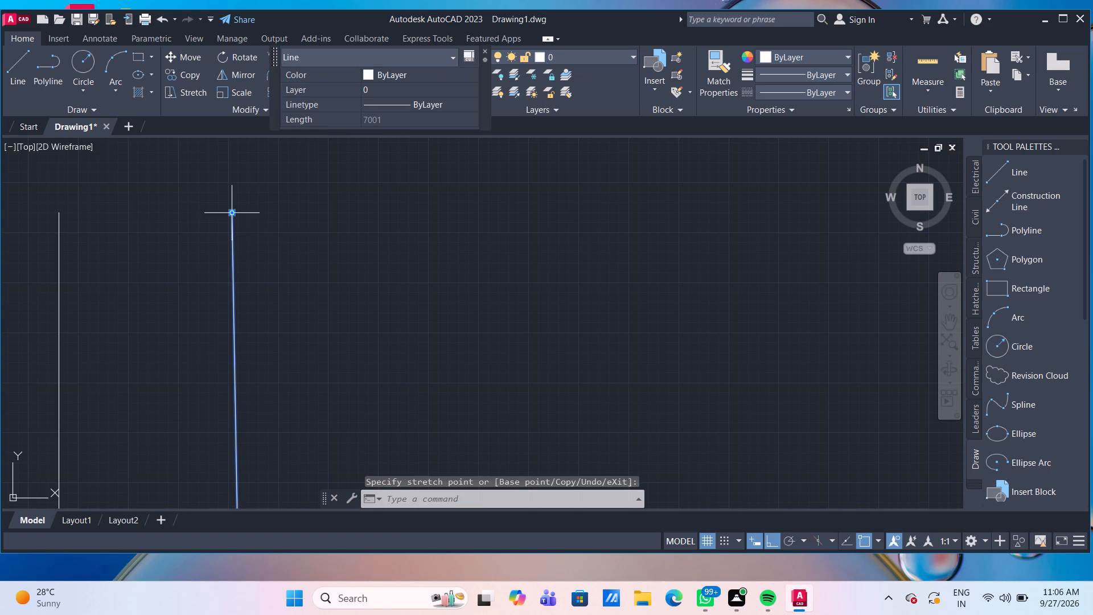
{"action": "scroll", "coordinate": [232, 211], "scroll_direction": "down", "scroll_amount": 4}
{"action": "scroll", "coordinate": [453, 235], "scroll_direction": "down", "scroll_amount": 3}
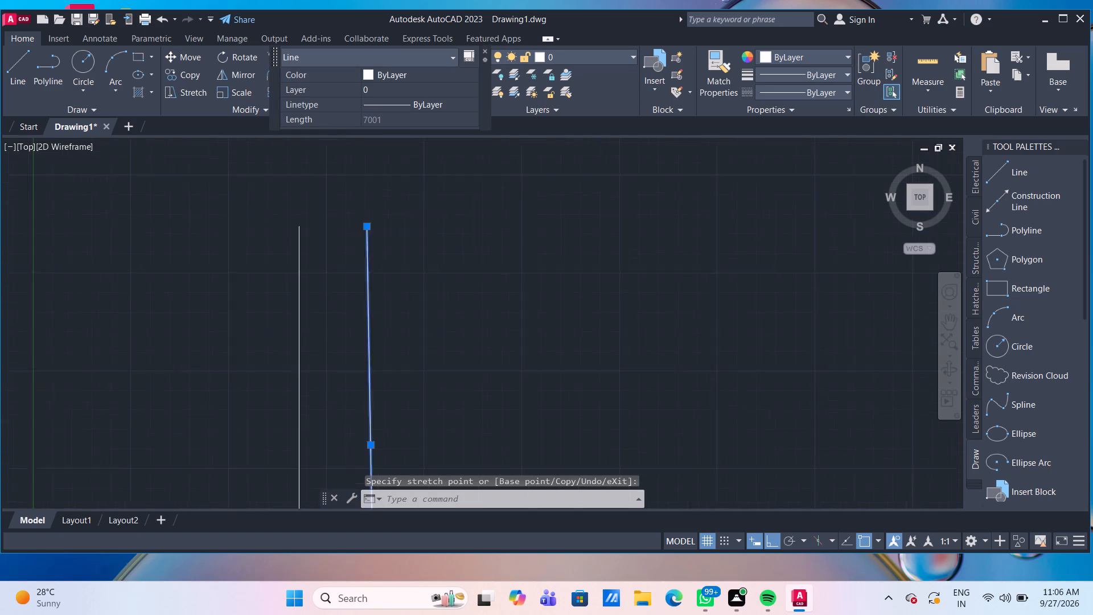
{"action": "scroll", "coordinate": [453, 235], "scroll_direction": "down", "scroll_amount": 4}
{"action": "scroll", "coordinate": [448, 254], "scroll_direction": "up", "scroll_amount": 3}
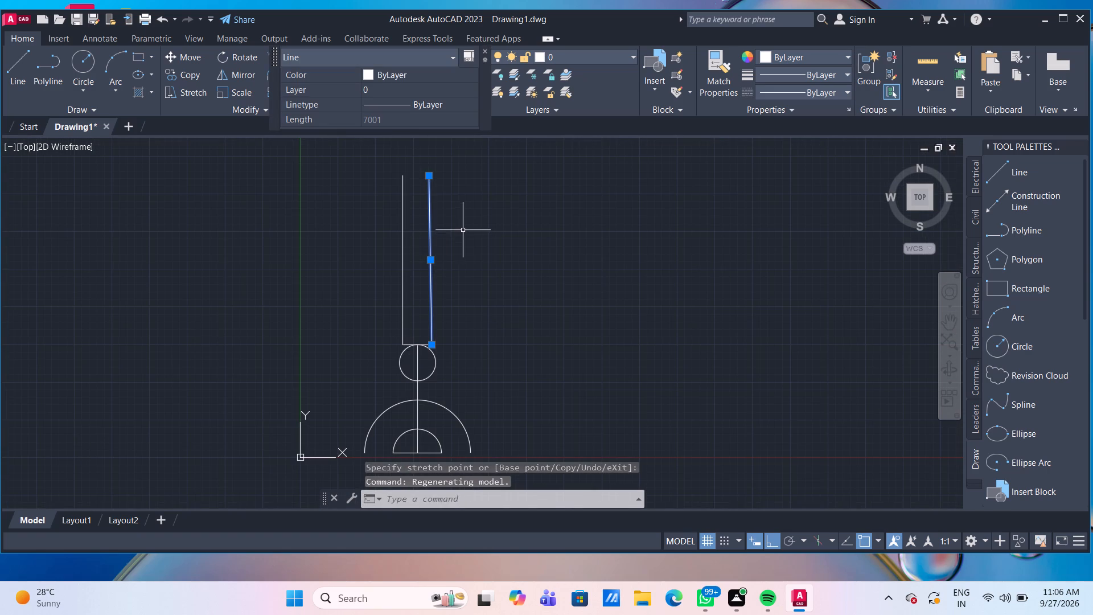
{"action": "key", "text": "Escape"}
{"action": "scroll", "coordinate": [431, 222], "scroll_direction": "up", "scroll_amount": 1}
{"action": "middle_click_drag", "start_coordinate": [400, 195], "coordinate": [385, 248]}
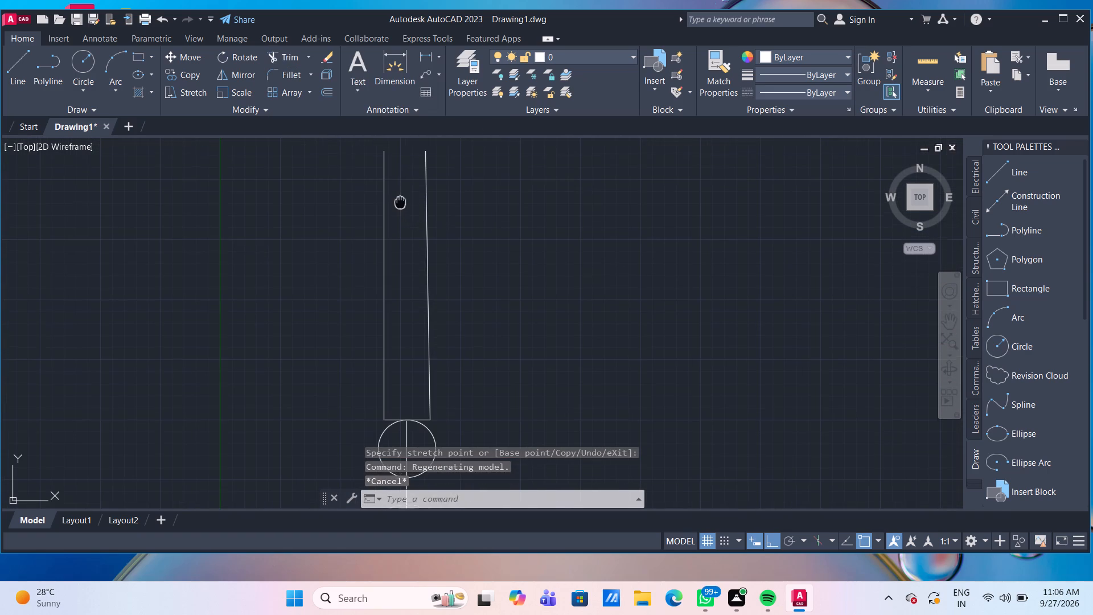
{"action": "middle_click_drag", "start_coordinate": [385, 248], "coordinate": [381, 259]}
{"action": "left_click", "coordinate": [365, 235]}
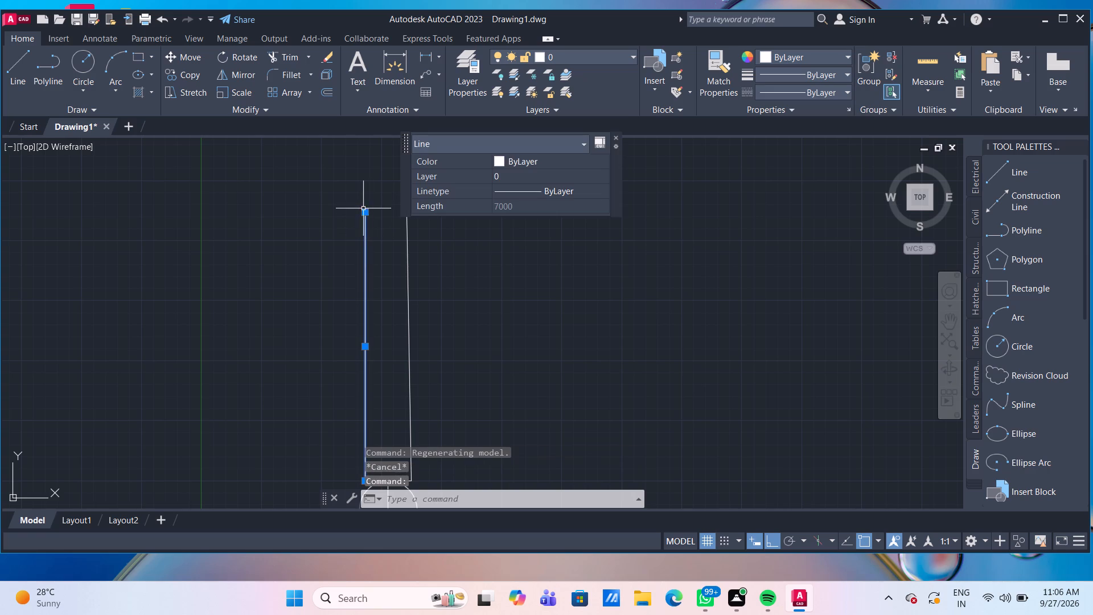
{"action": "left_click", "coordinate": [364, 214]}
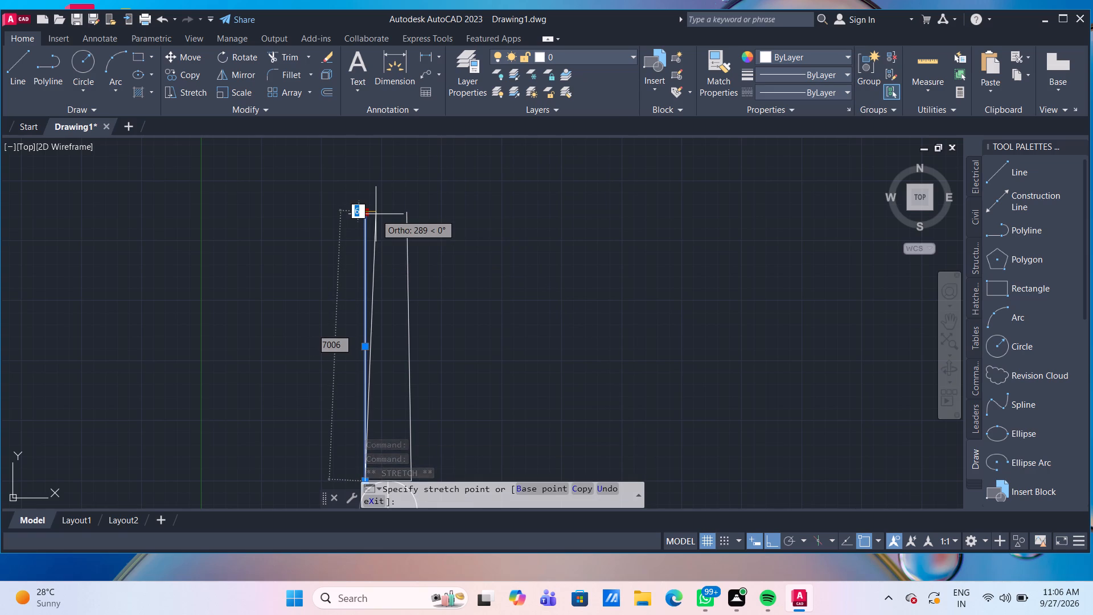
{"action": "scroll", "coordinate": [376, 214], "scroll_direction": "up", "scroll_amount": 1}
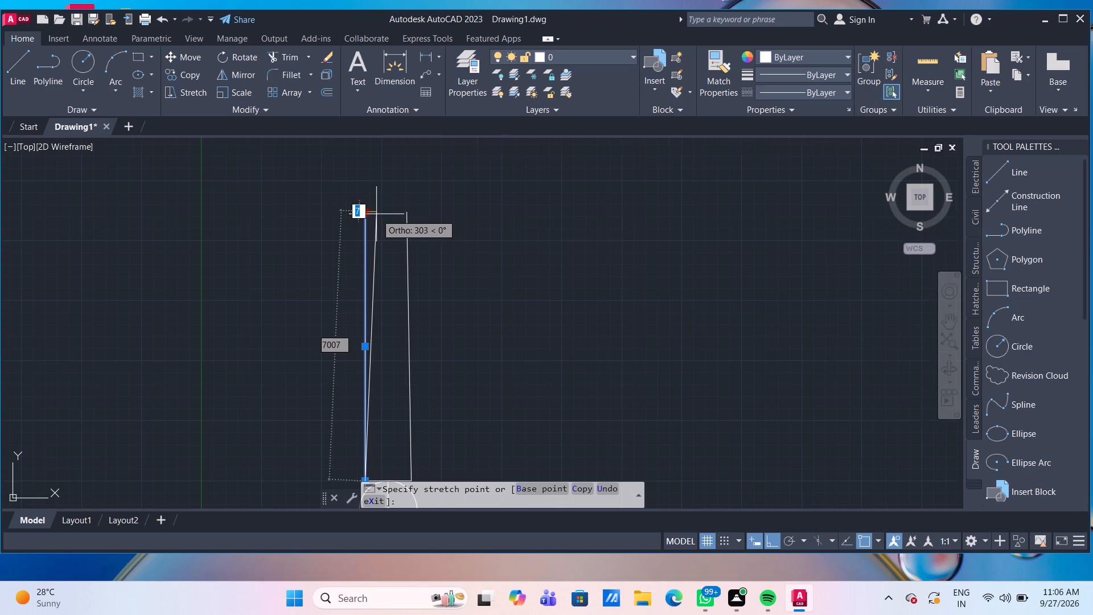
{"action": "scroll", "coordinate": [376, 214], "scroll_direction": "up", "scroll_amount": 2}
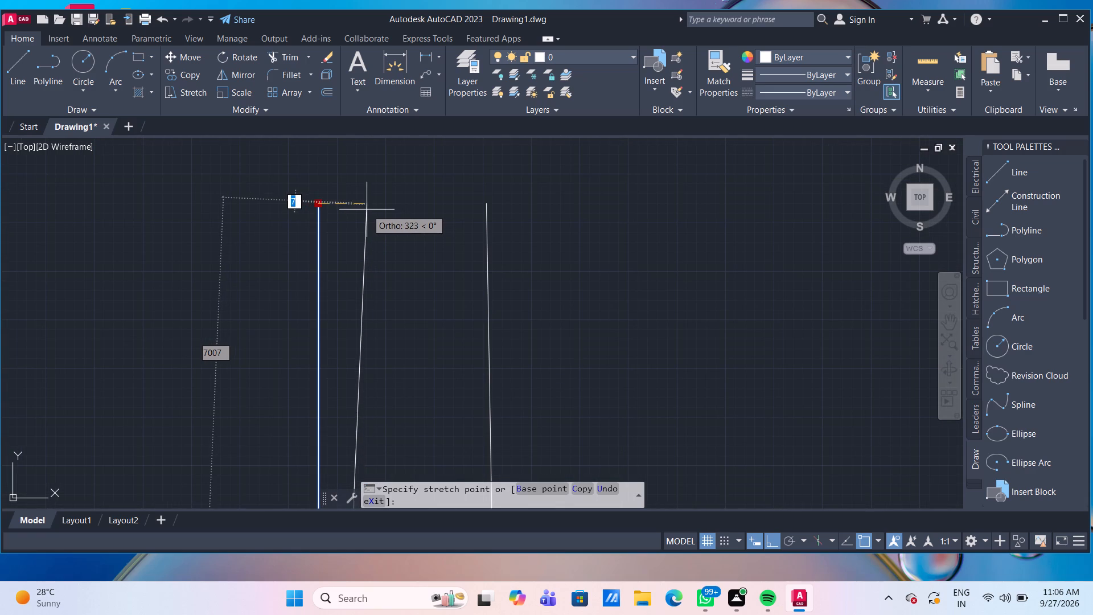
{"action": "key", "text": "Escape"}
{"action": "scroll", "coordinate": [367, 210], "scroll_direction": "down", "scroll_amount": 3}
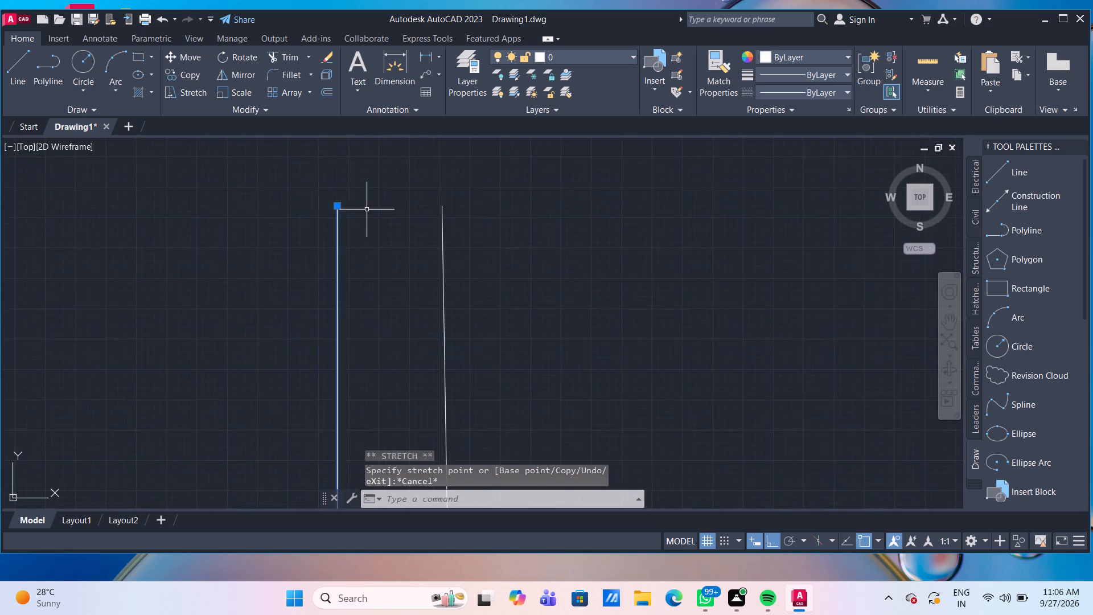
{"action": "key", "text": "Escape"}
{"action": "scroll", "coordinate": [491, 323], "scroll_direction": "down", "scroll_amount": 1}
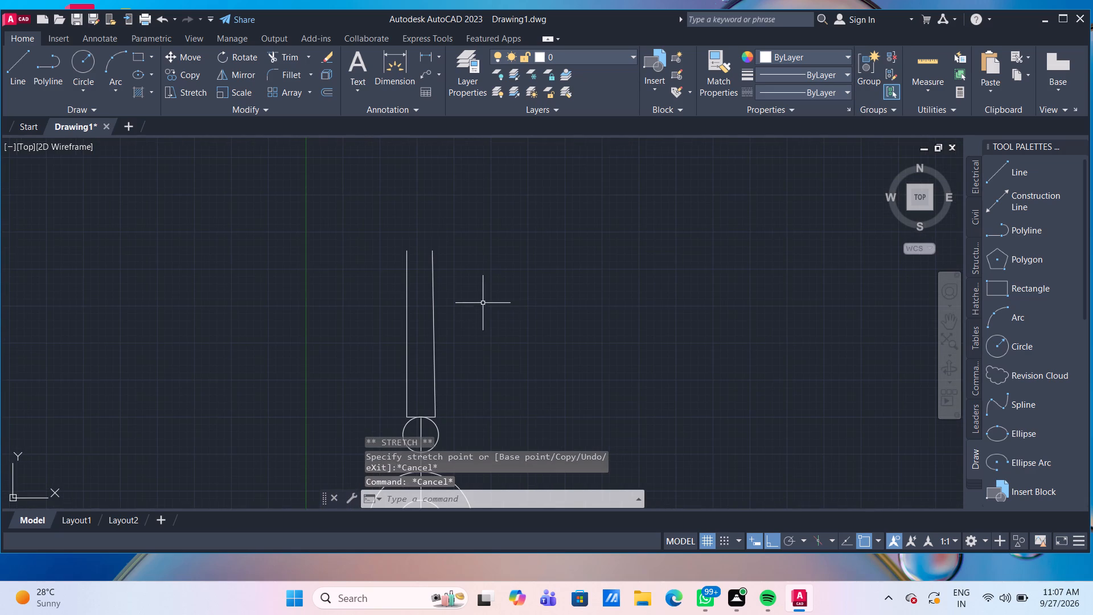
Draw a centreline 9000 mm vertically upward from the small circle's top quadrant point.
{"action": "middle_click_drag", "start_coordinate": [473, 283], "coordinate": [446, 215]}
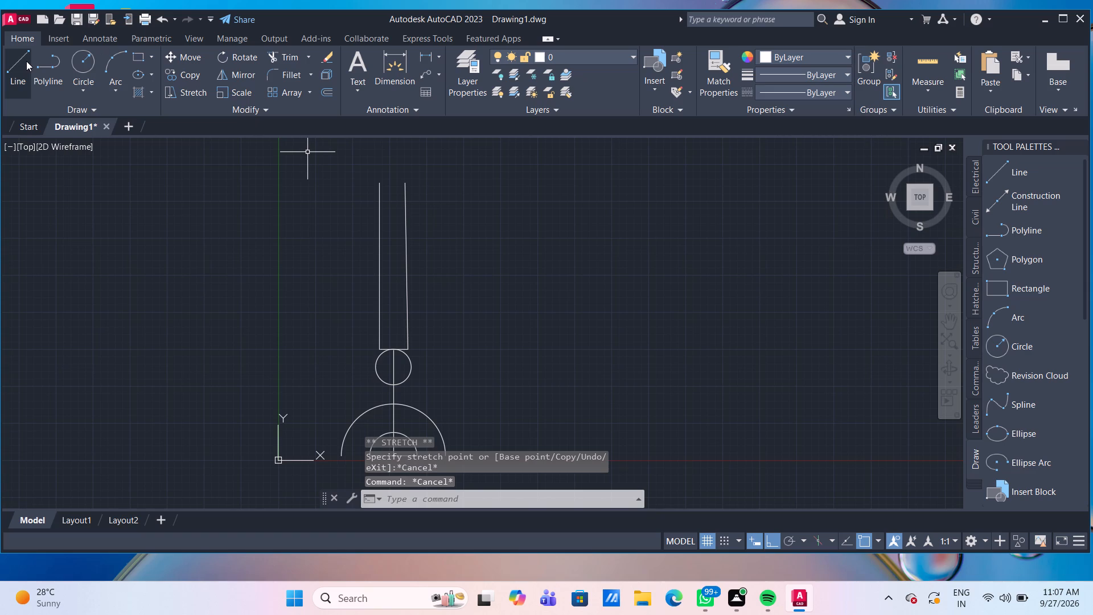
{"action": "left_click", "coordinate": [26, 61]}
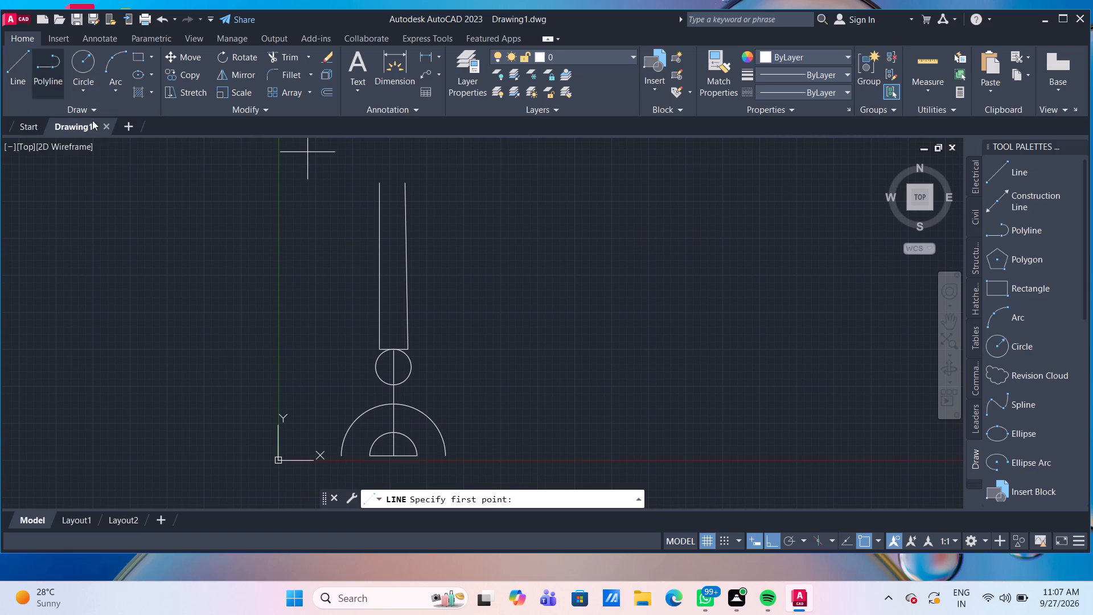
{"action": "scroll", "coordinate": [411, 337], "scroll_direction": "up", "scroll_amount": 2}
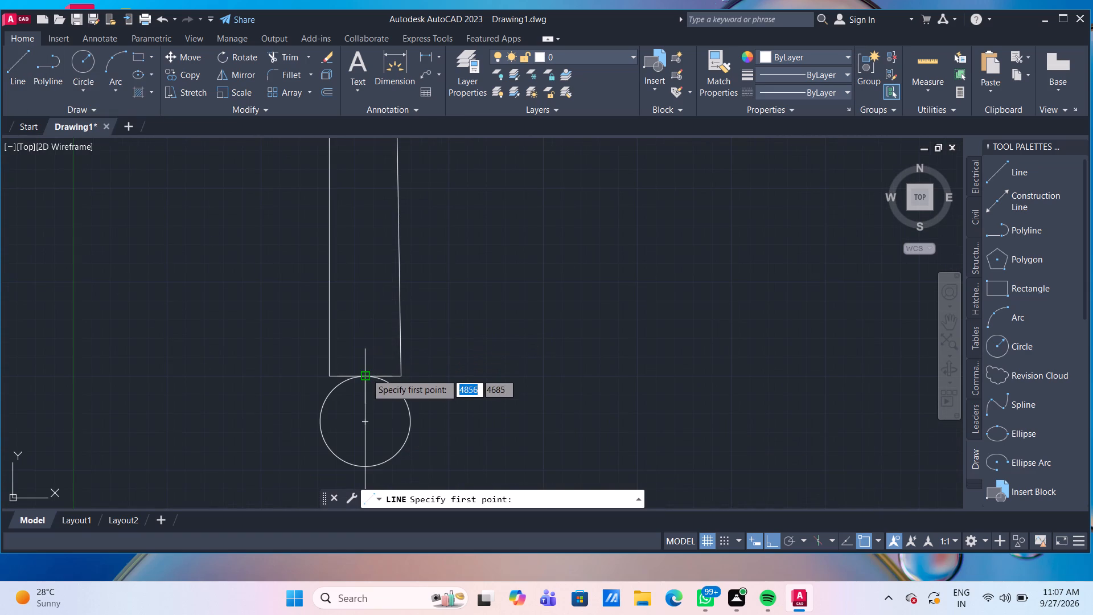
{"action": "left_click", "coordinate": [366, 374]}
{"action": "scroll", "coordinate": [368, 198], "scroll_direction": "down", "scroll_amount": 2}
{"action": "middle_click_drag", "start_coordinate": [367, 192], "coordinate": [359, 233]}
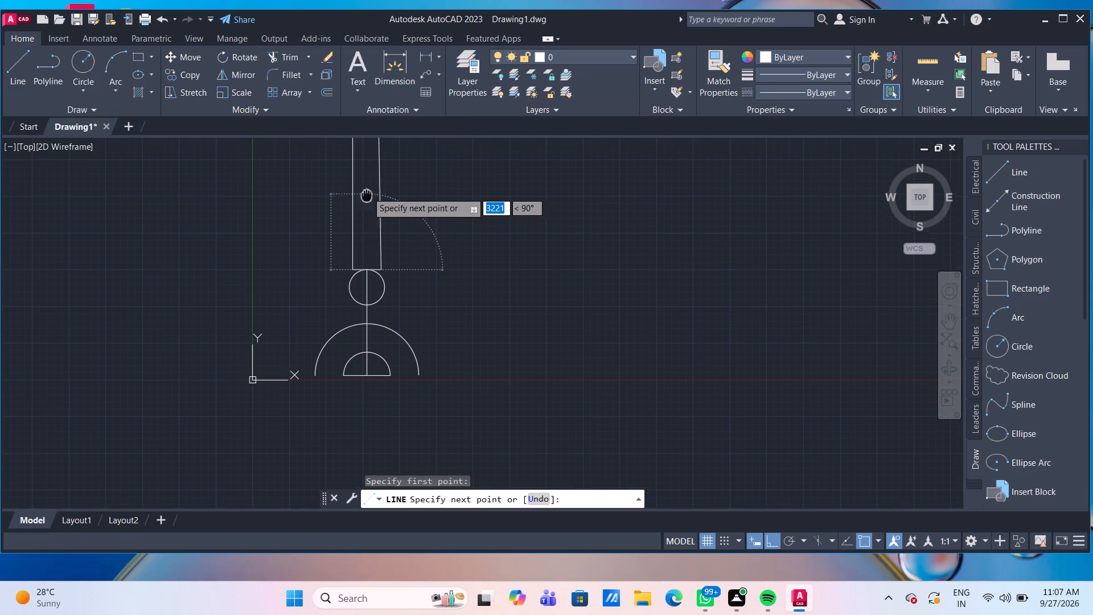
{"action": "middle_click_drag", "start_coordinate": [359, 233], "coordinate": [332, 373]}
{"action": "scroll", "coordinate": [336, 324], "scroll_direction": "down", "scroll_amount": 1}
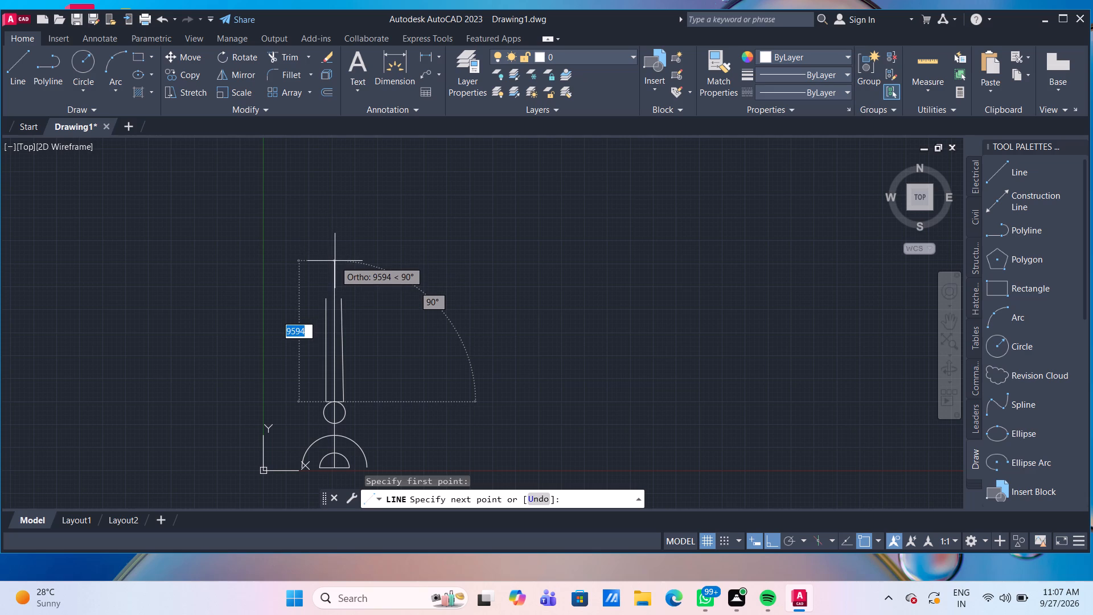
{"action": "scroll", "coordinate": [335, 261], "scroll_direction": "up", "scroll_amount": 2}
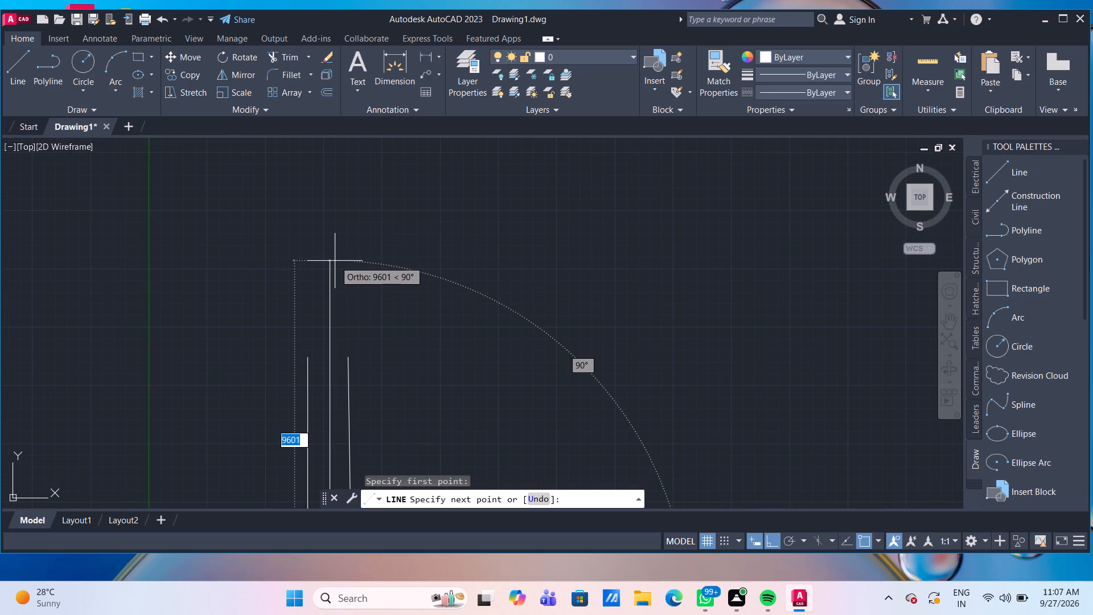
{"action": "type", "text": "9000"}
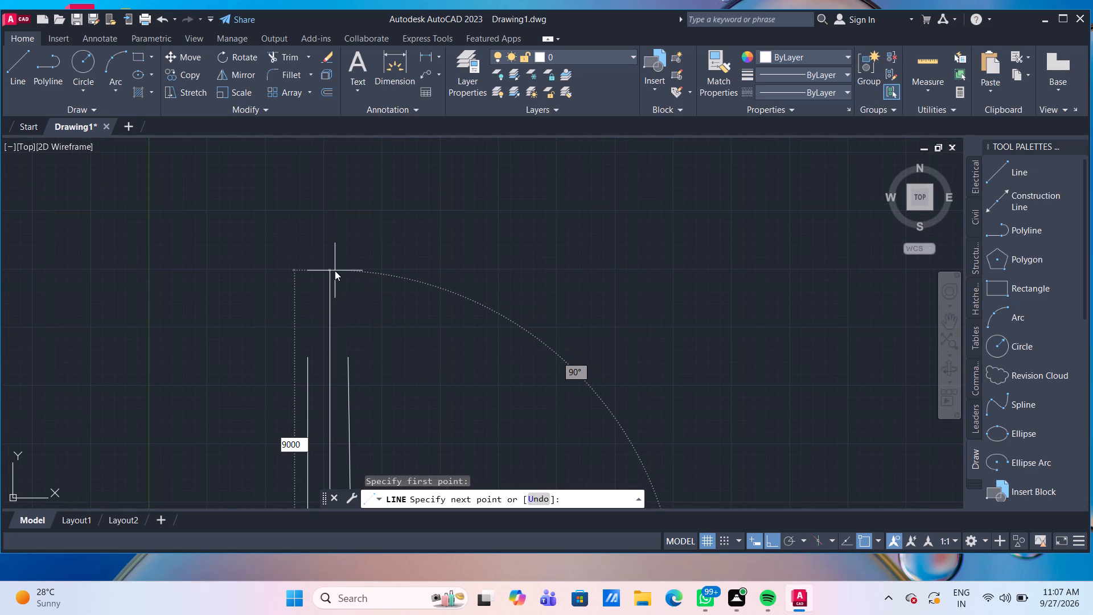
{"action": "key", "text": "Return"}
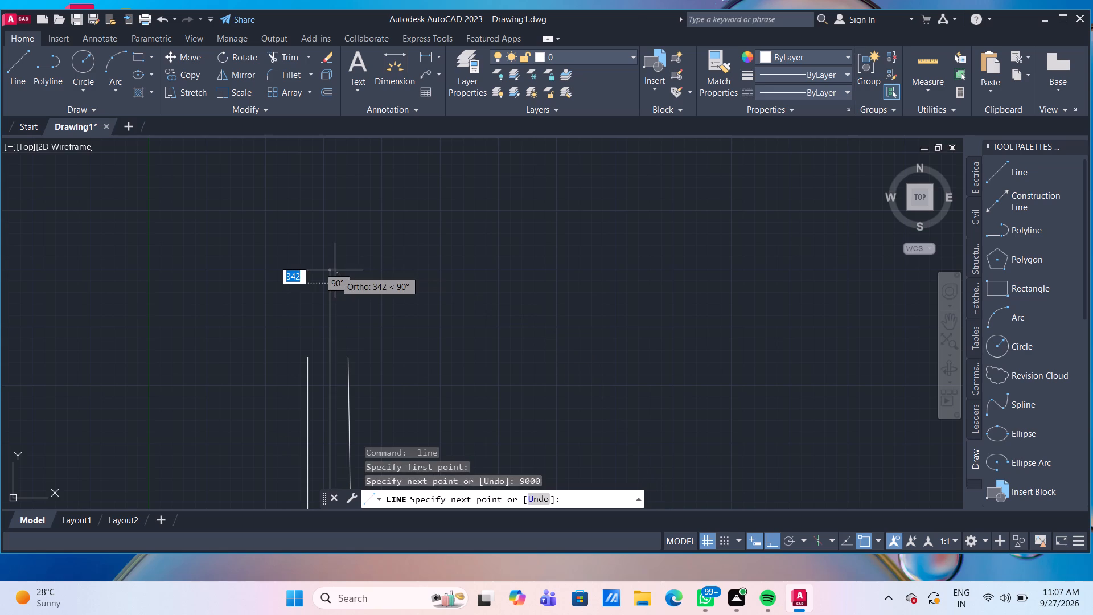
{"action": "key", "text": "Return"}
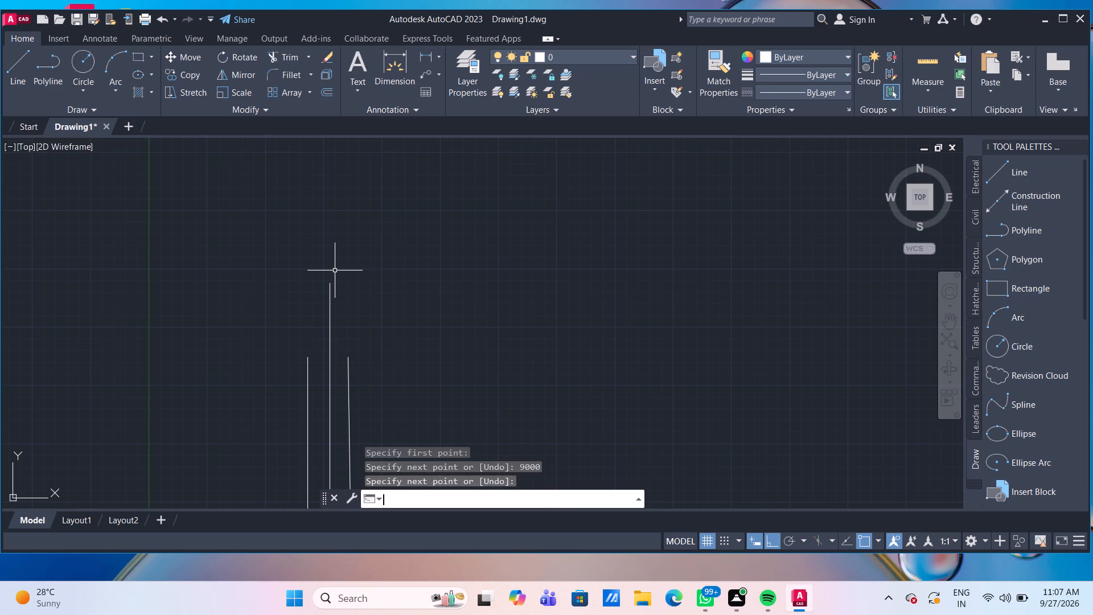
Draw a horizontal line from the left shaft line's top endpoint across the centreline, extending past the right shaft line.
{"action": "scroll", "coordinate": [338, 274], "scroll_direction": "down", "scroll_amount": 3}
{"action": "scroll", "coordinate": [354, 324], "scroll_direction": "up", "scroll_amount": 3}
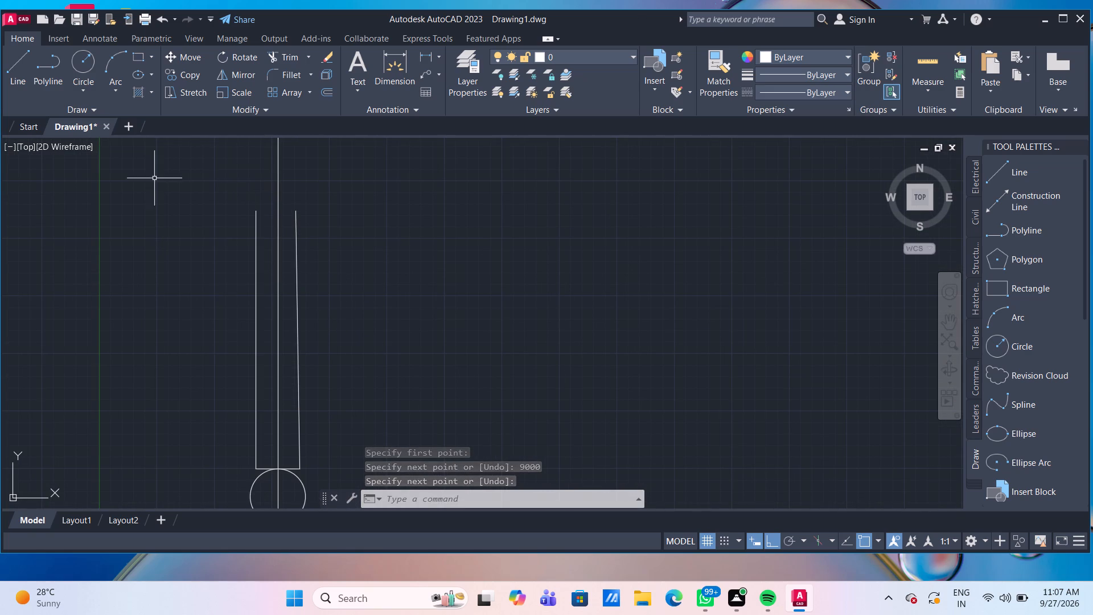
{"action": "left_click", "coordinate": [13, 76]}
{"action": "scroll", "coordinate": [210, 207], "scroll_direction": "up", "scroll_amount": 2}
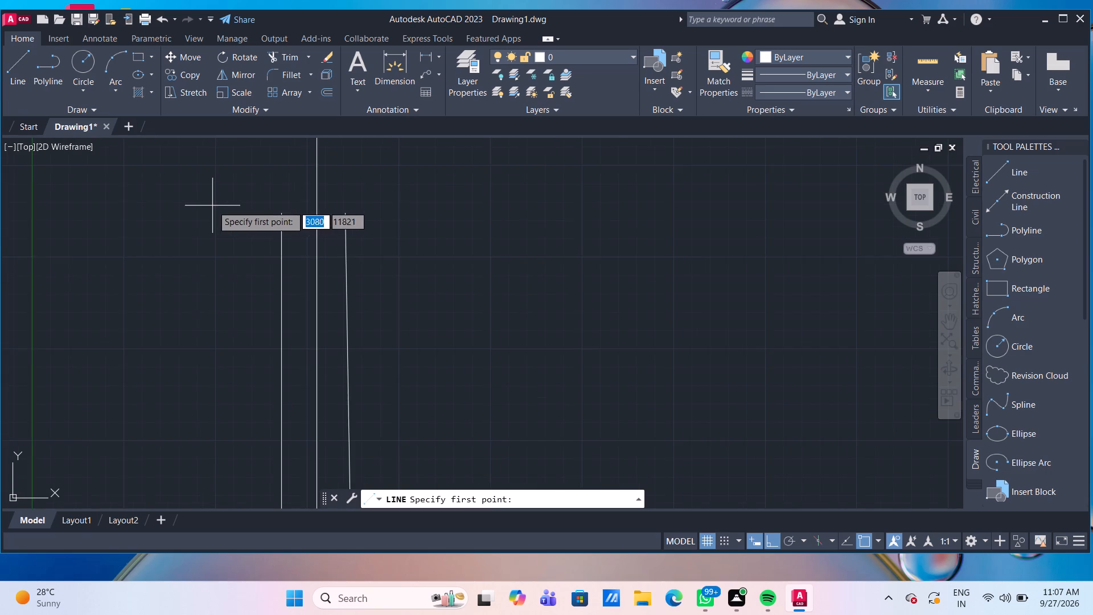
{"action": "left_click", "coordinate": [324, 219]}
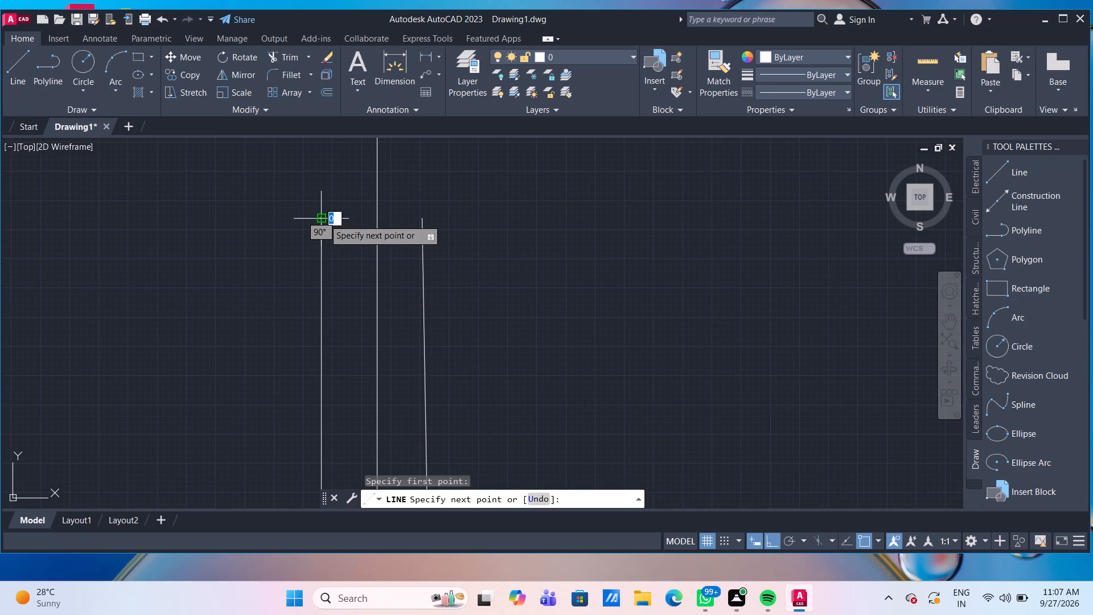
{"action": "left_click", "coordinate": [467, 218]}
{"action": "key", "text": "Escape"}
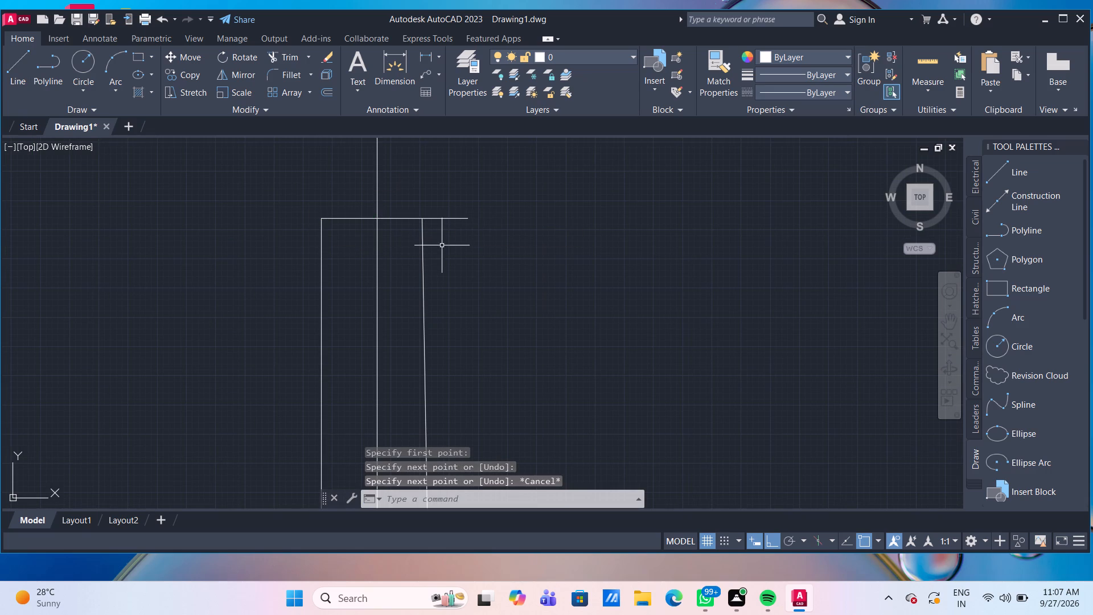
{"action": "left_click", "coordinate": [321, 240]}
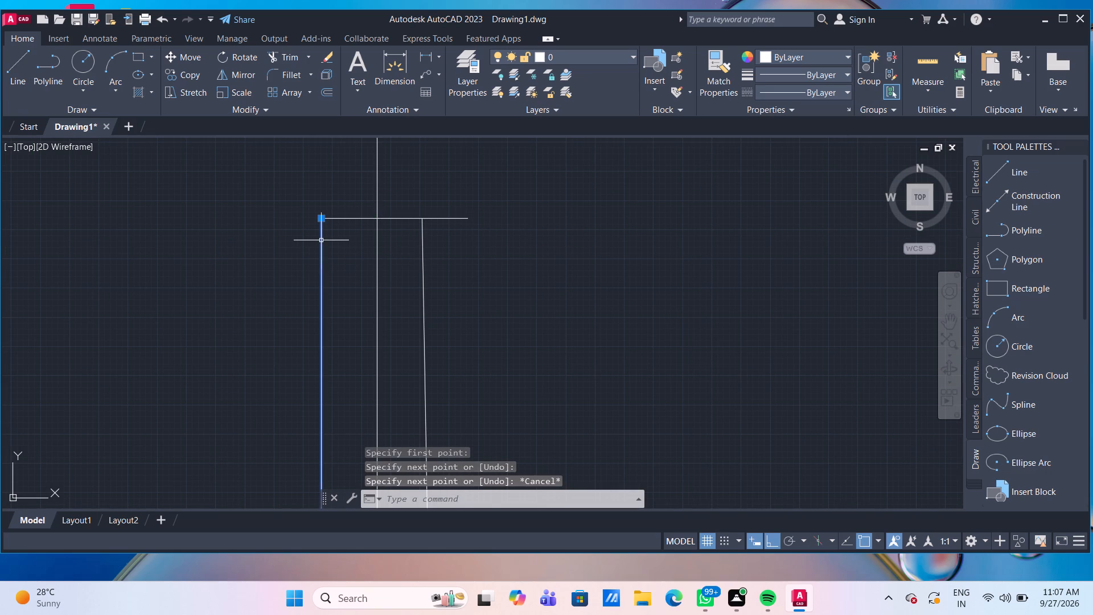
{"action": "key", "text": "Escape"}
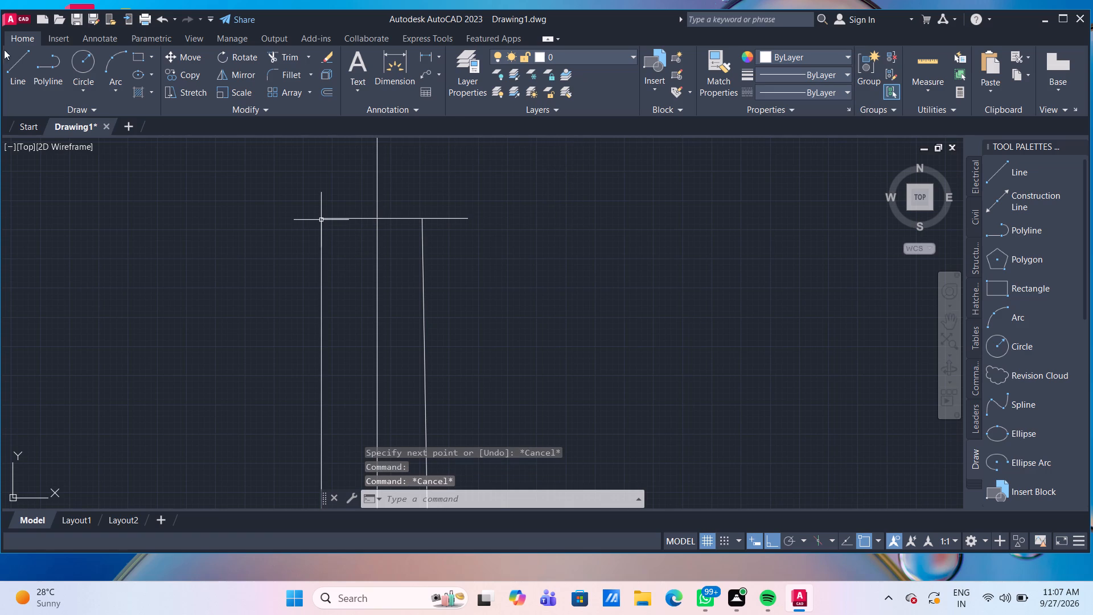
Draw a line from the left shaft line's top endpoint 200 mm in the positive X direction and about 240 mm vertically upward.
{"action": "left_click_drag", "start_coordinate": [19, 63], "coordinate": [24, 74]}
{"action": "scroll", "coordinate": [291, 207], "scroll_direction": "up", "scroll_amount": 2}
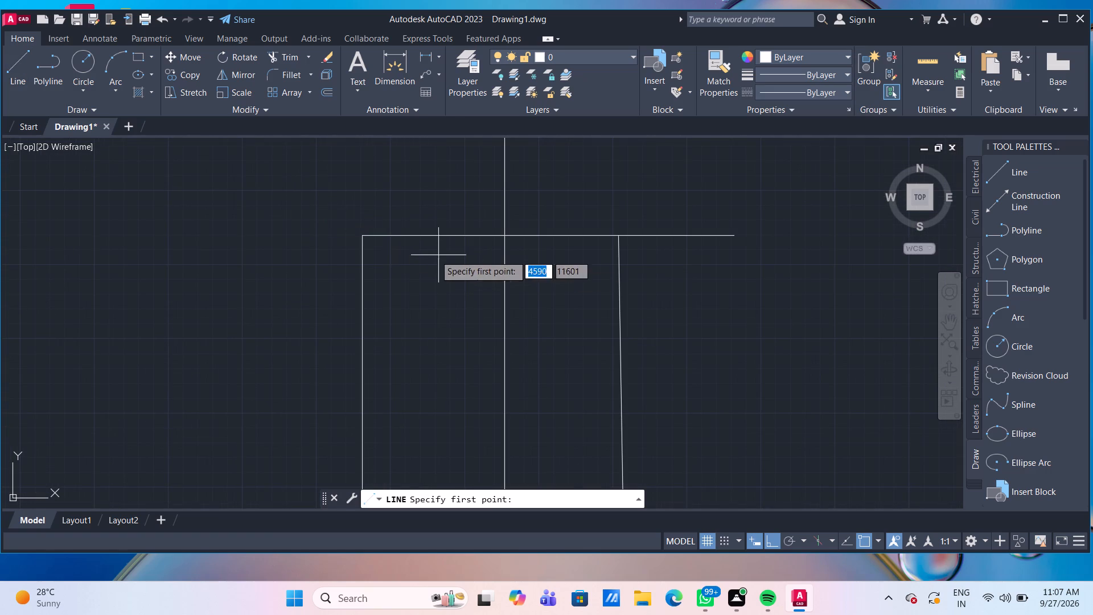
{"action": "left_click", "coordinate": [365, 236]}
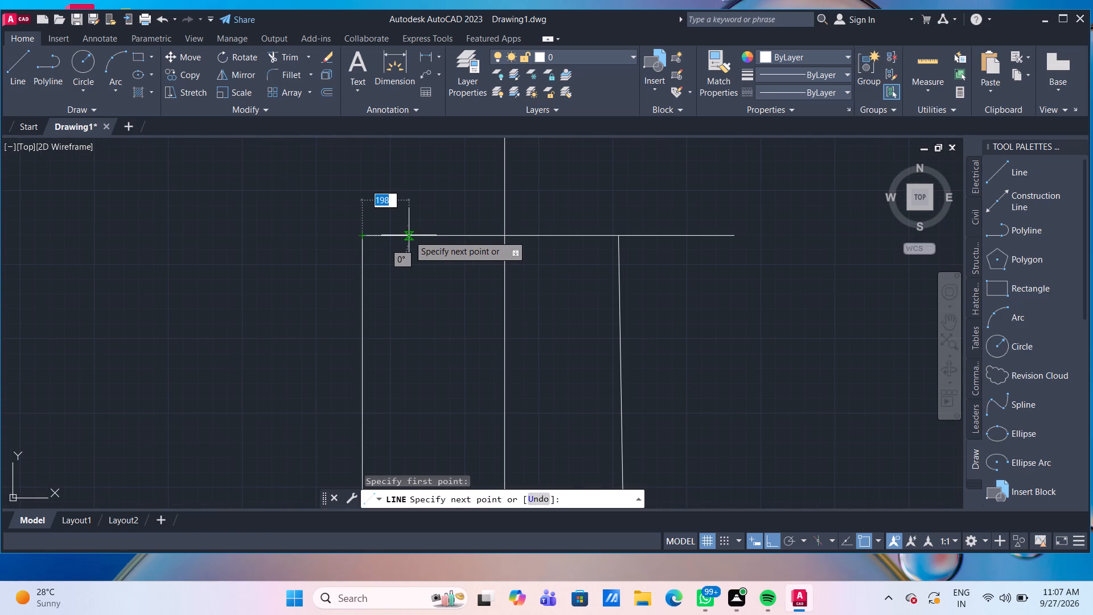
{"action": "type", "text": "200"}
{"action": "key", "text": "Return"}
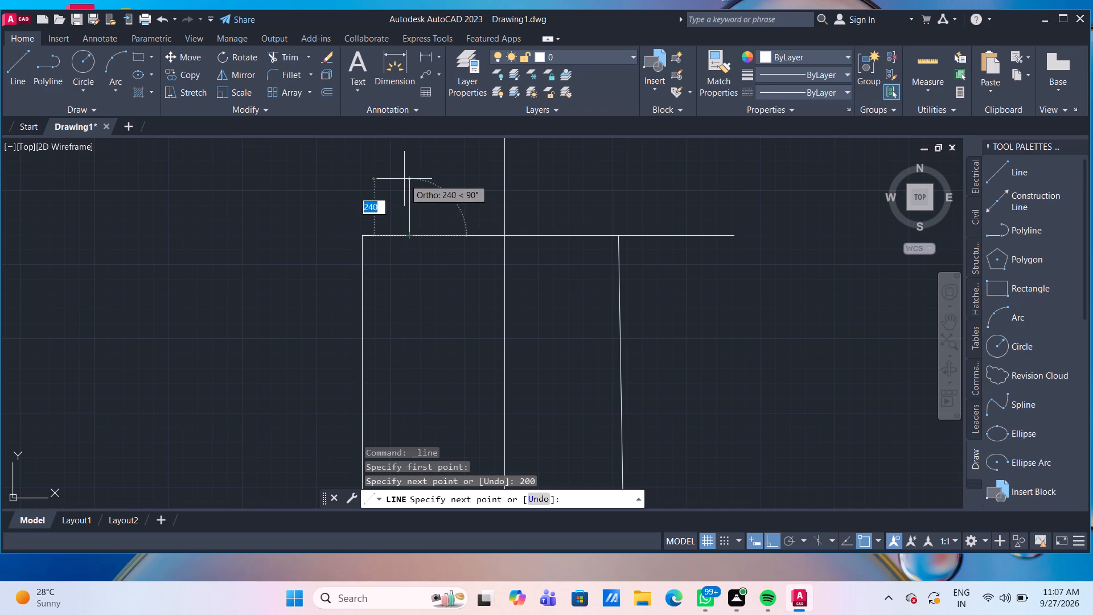
{"action": "left_click", "coordinate": [404, 179]}
{"action": "key", "text": "Escape"}
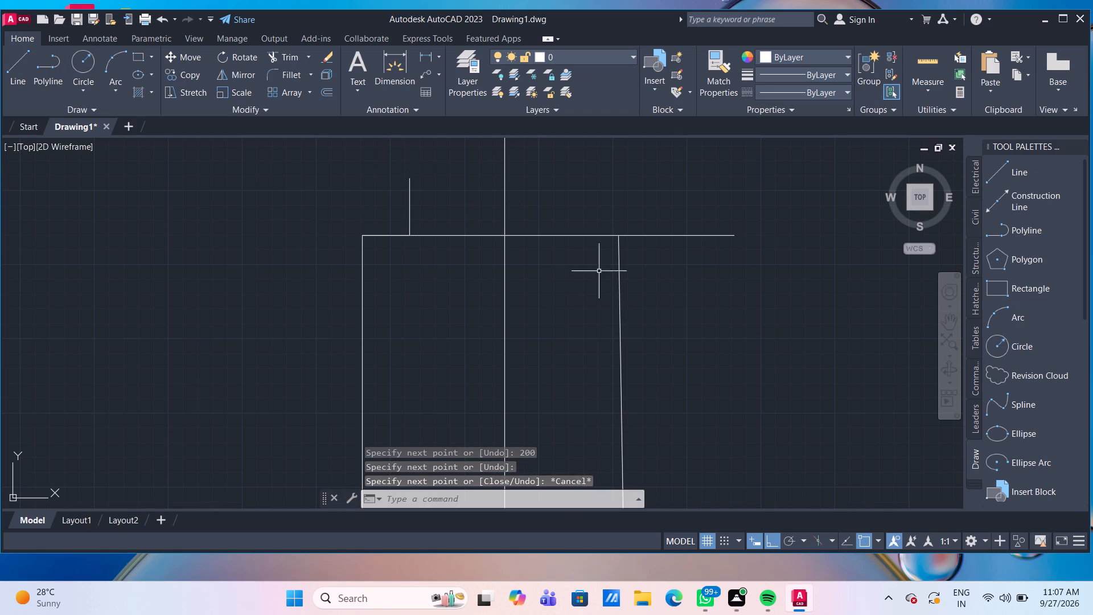
Draw a line from the centreline's crossing with the top horizontal line 400 mm in the positive X direction, with a short vertical segment upward.
{"action": "left_click", "coordinate": [10, 76]}
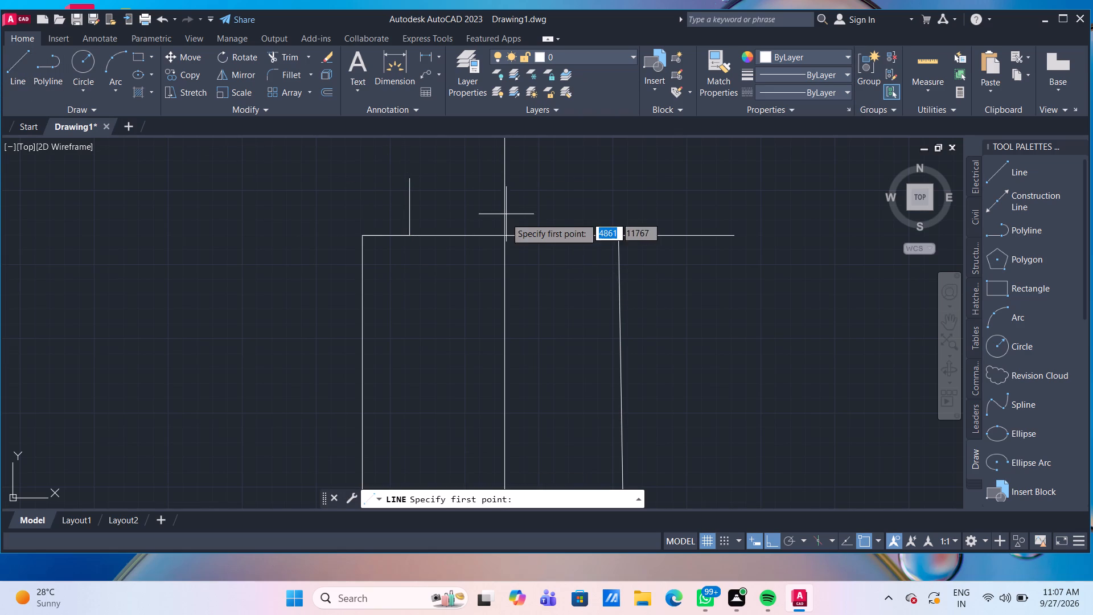
{"action": "left_click", "coordinate": [505, 233]}
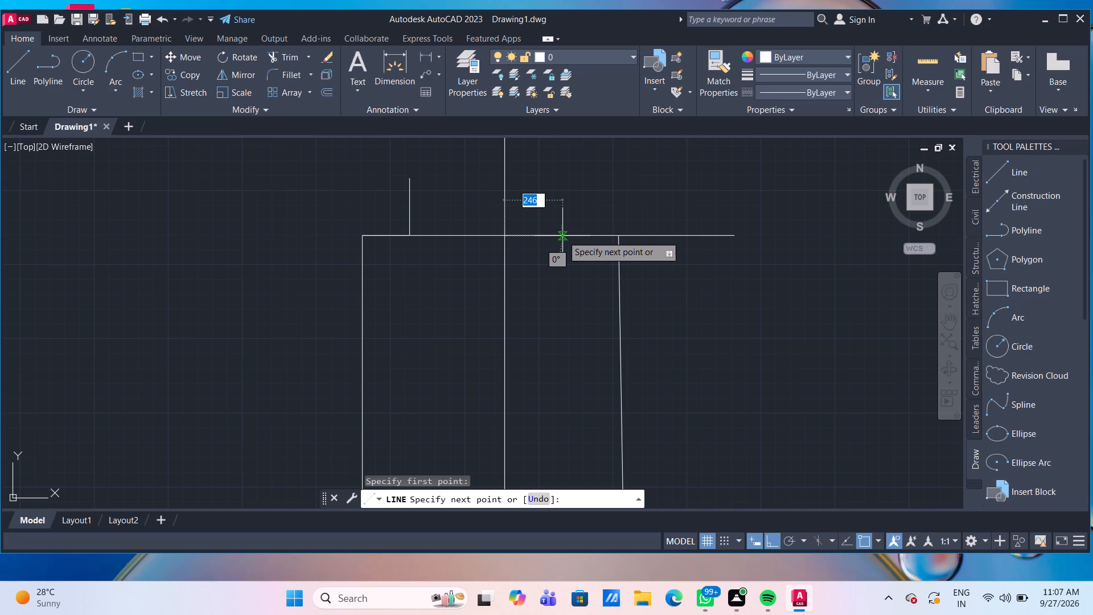
{"action": "type", "text": "400"}
{"action": "key", "text": "Return"}
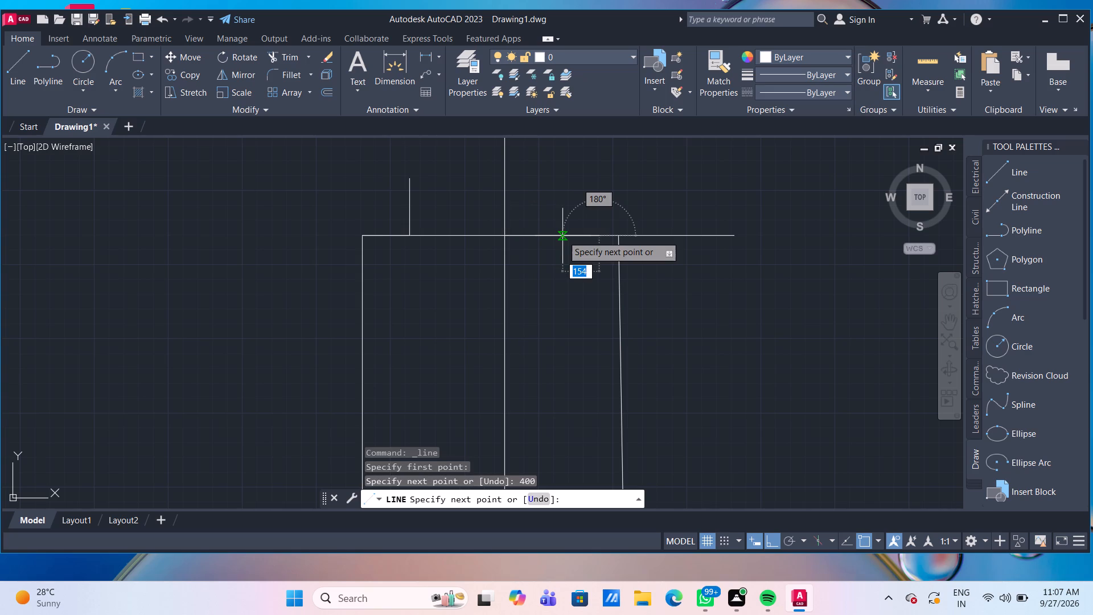
{"action": "left_click", "coordinate": [608, 177]}
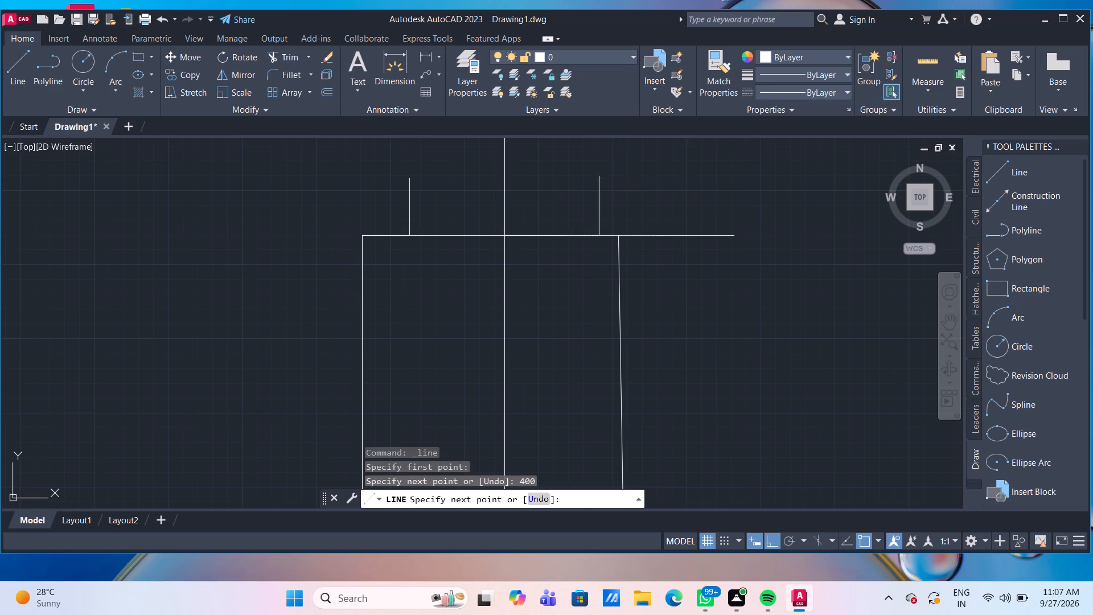
{"action": "key", "text": "Escape"}
Stretch the right shaft line's top endpoint inward to the base of the short vertical line 400 mm from the centreline.
{"action": "left_click", "coordinate": [619, 279]}
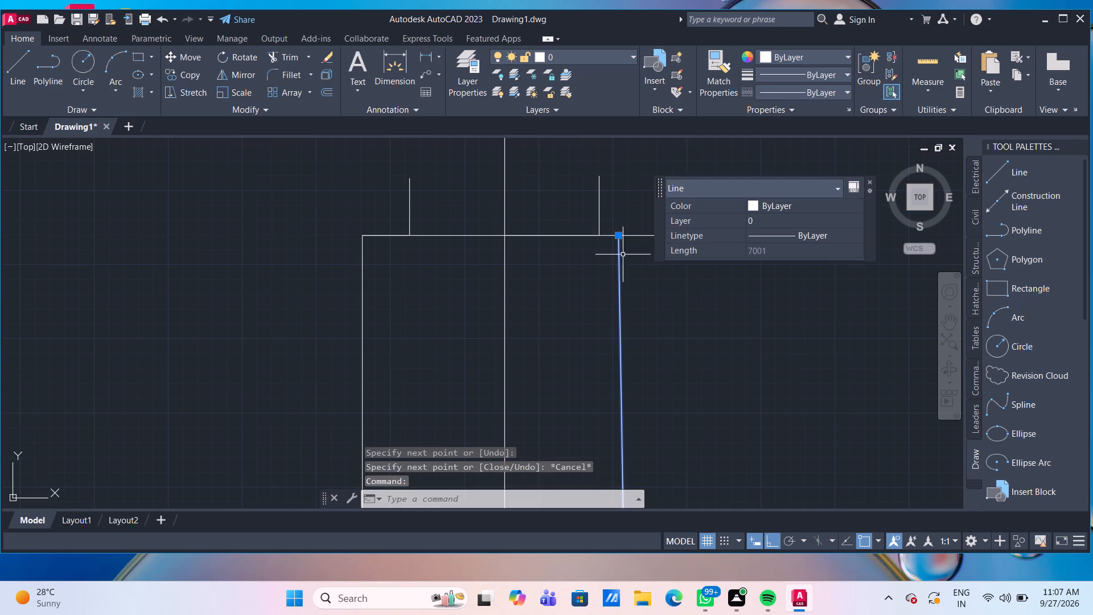
{"action": "left_click", "coordinate": [618, 236]}
{"action": "left_click", "coordinate": [601, 237]}
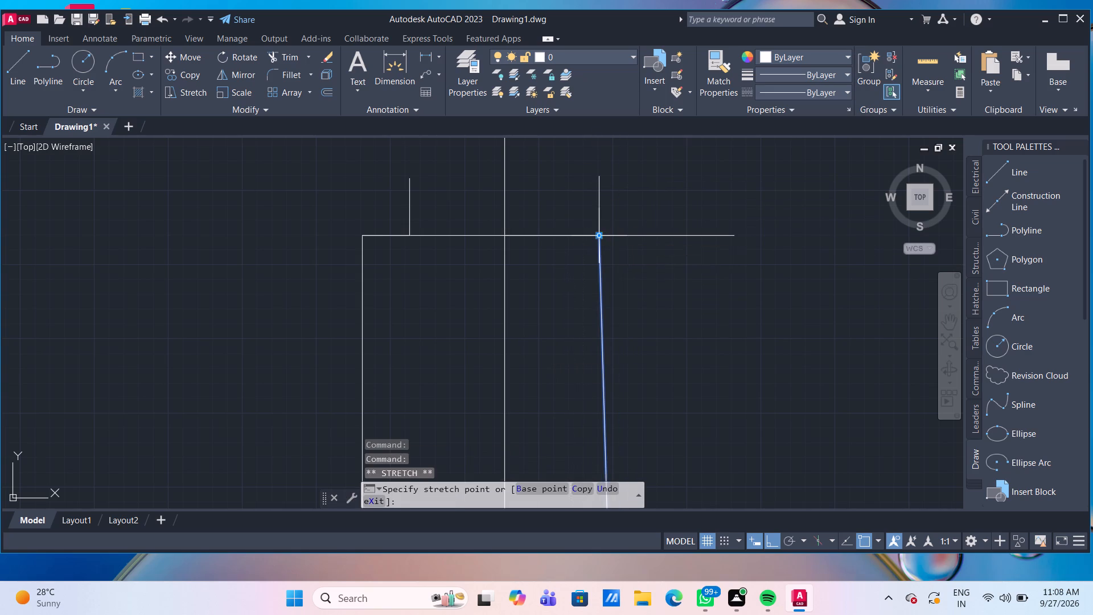
Stretch the left shaft line's top endpoint inward to the base of the short vertical line 200 mm away.
{"action": "left_click", "coordinate": [363, 267]}
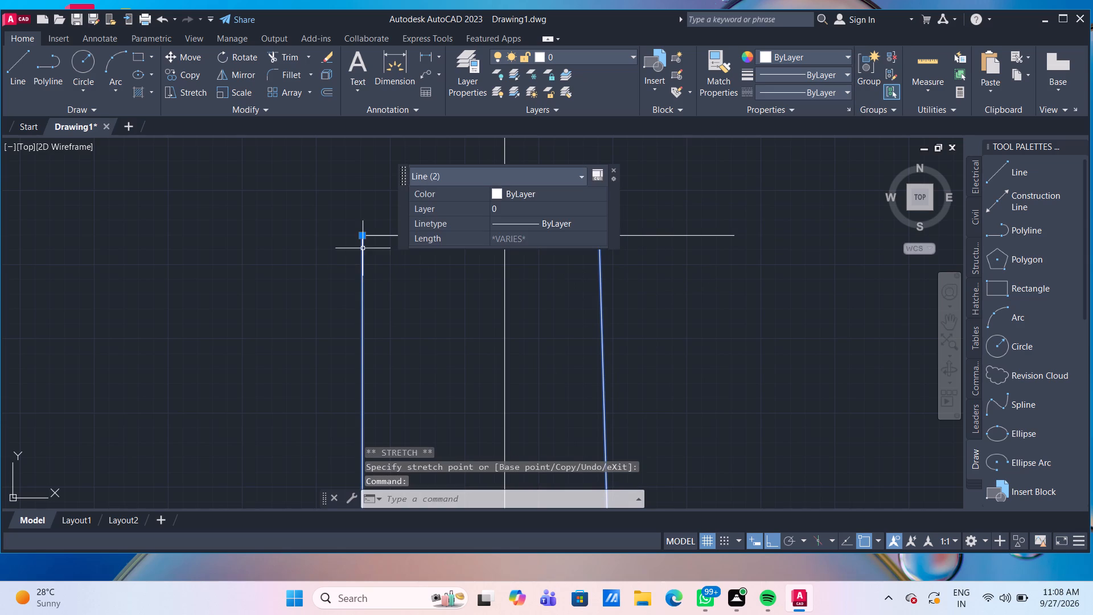
{"action": "left_click", "coordinate": [363, 234]}
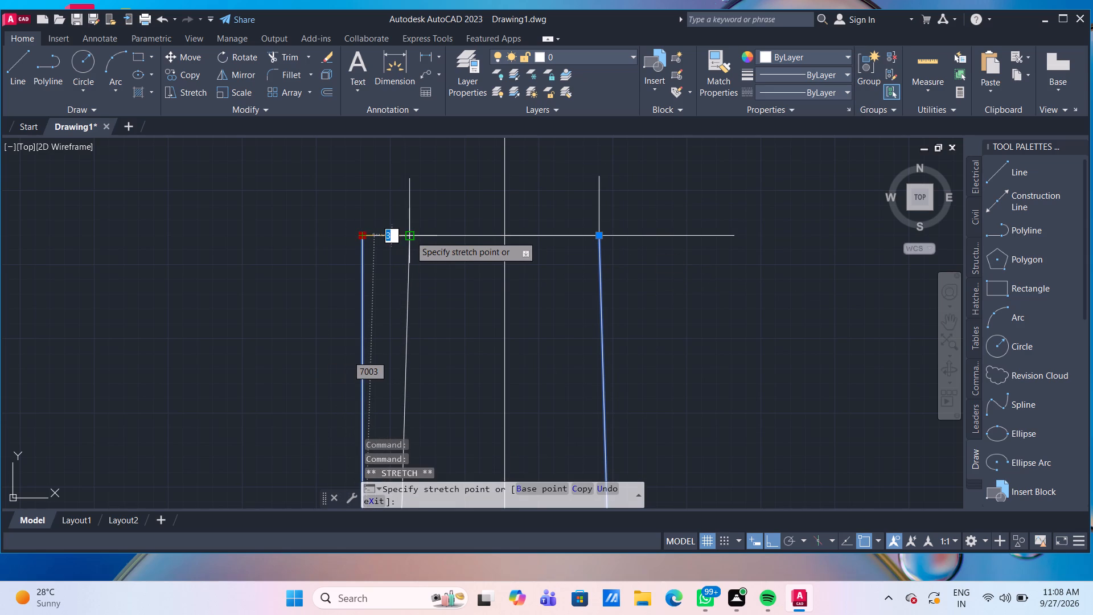
{"action": "left_click", "coordinate": [410, 237]}
{"action": "key", "text": "Escape"}
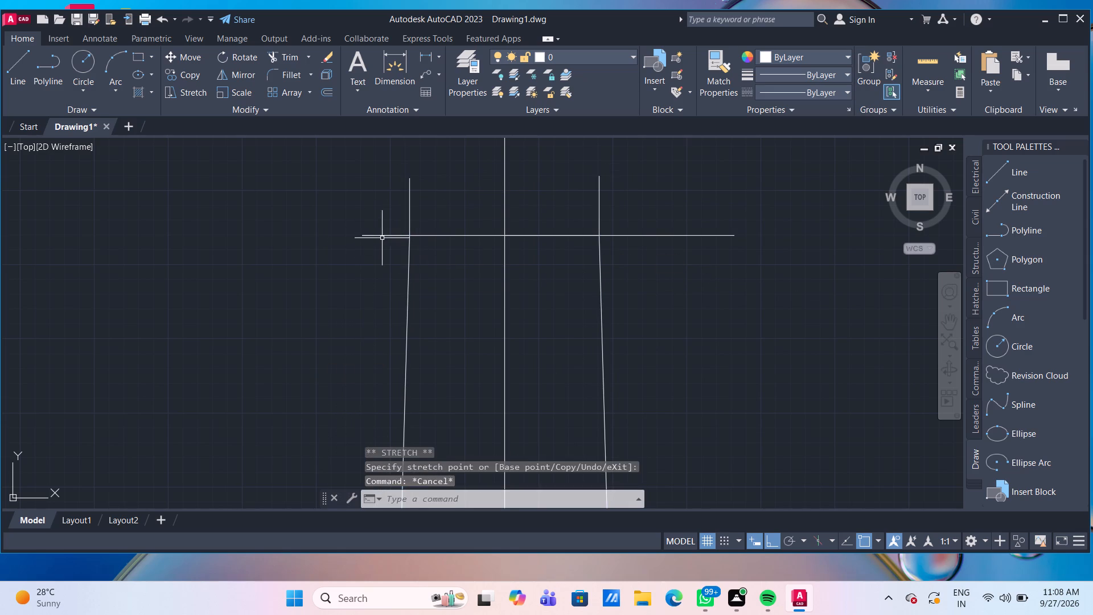
Erase the 200 mm and 400 mm horizontal helper lines and the two short vertical lines at the shaft's top corners.
{"action": "left_click", "coordinate": [381, 236]}
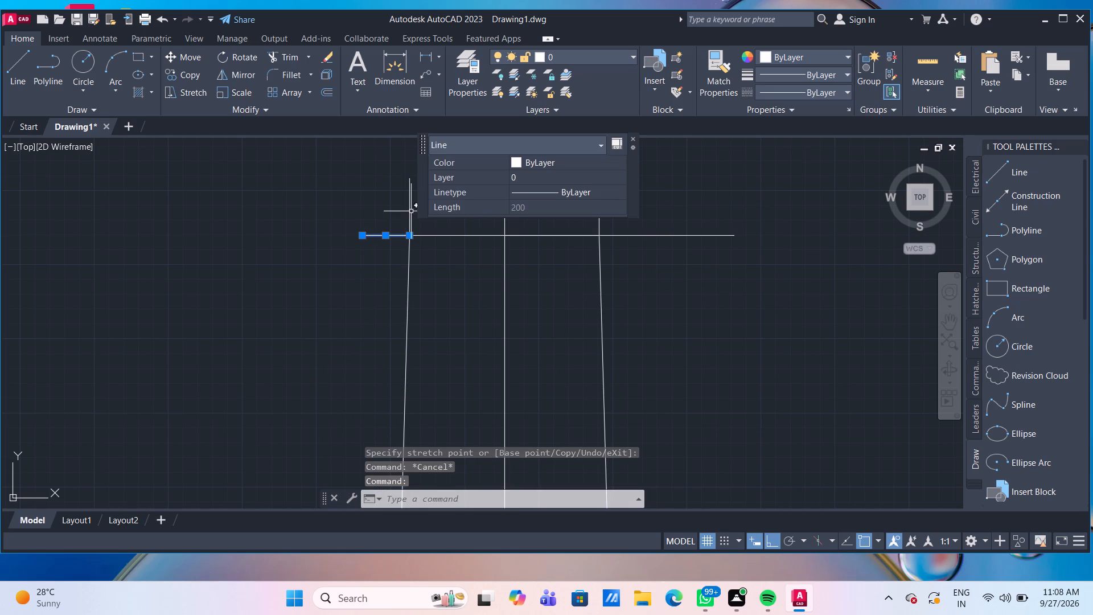
{"action": "left_click", "coordinate": [411, 211]}
{"action": "key", "text": "Delete"}
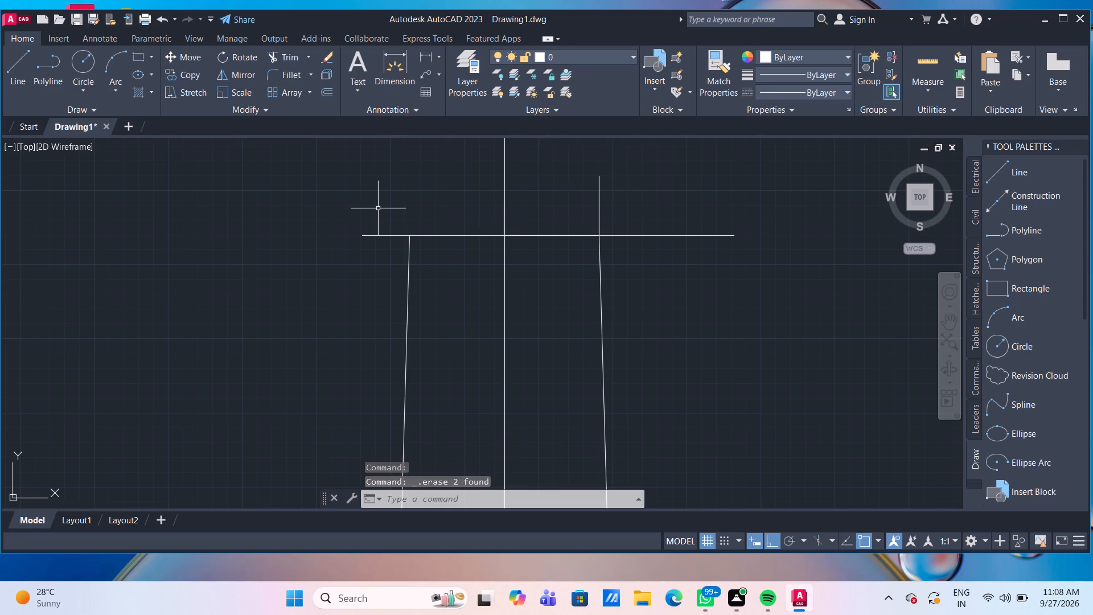
{"action": "left_click", "coordinate": [544, 235]}
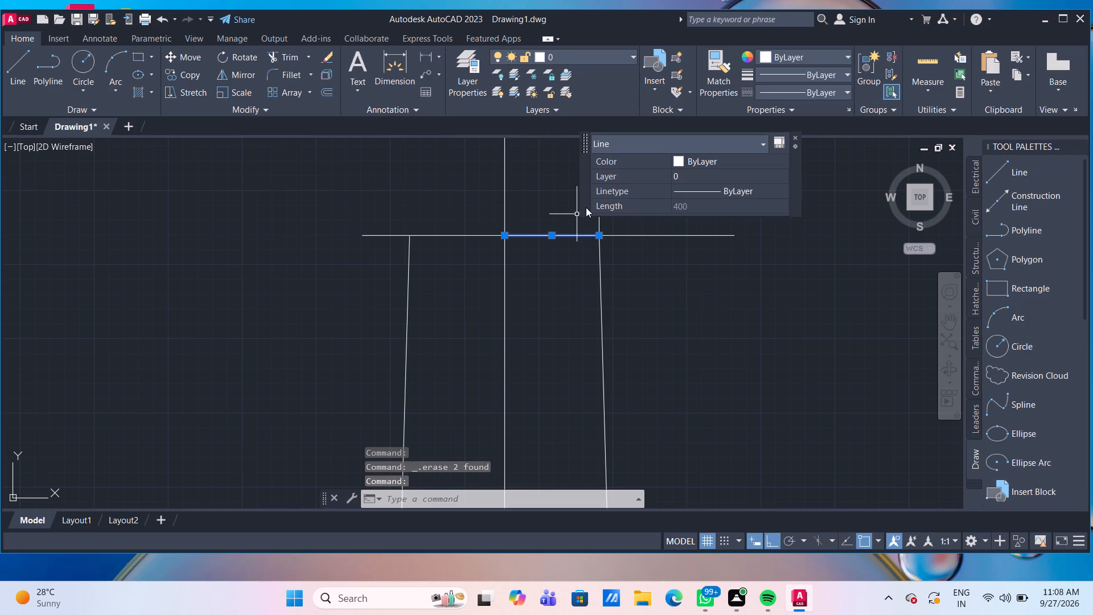
{"action": "left_click", "coordinate": [600, 224]}
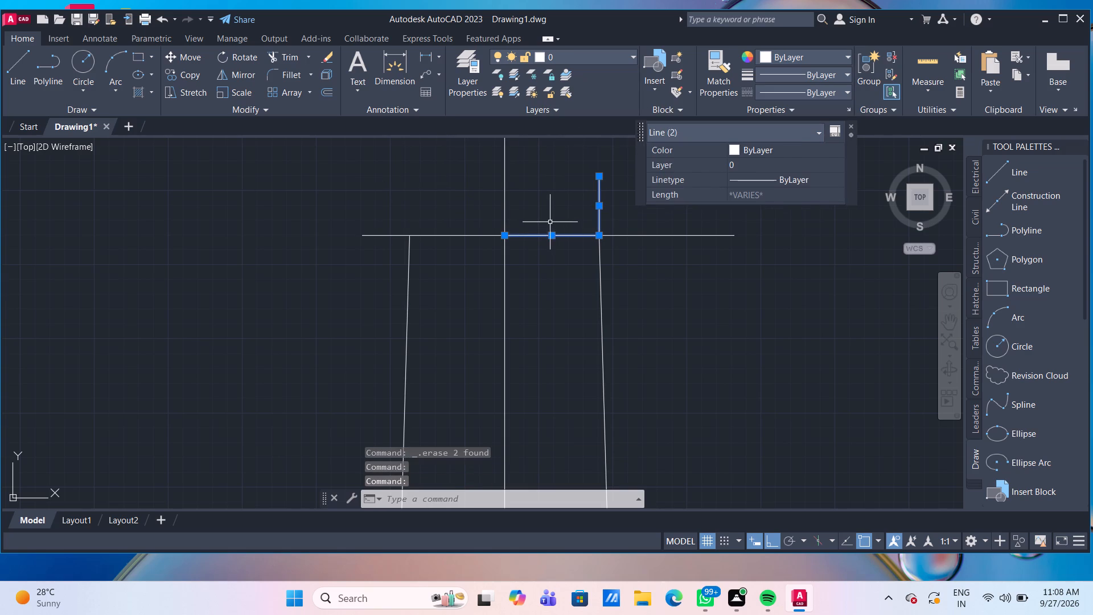
{"action": "key", "text": "Delete"}
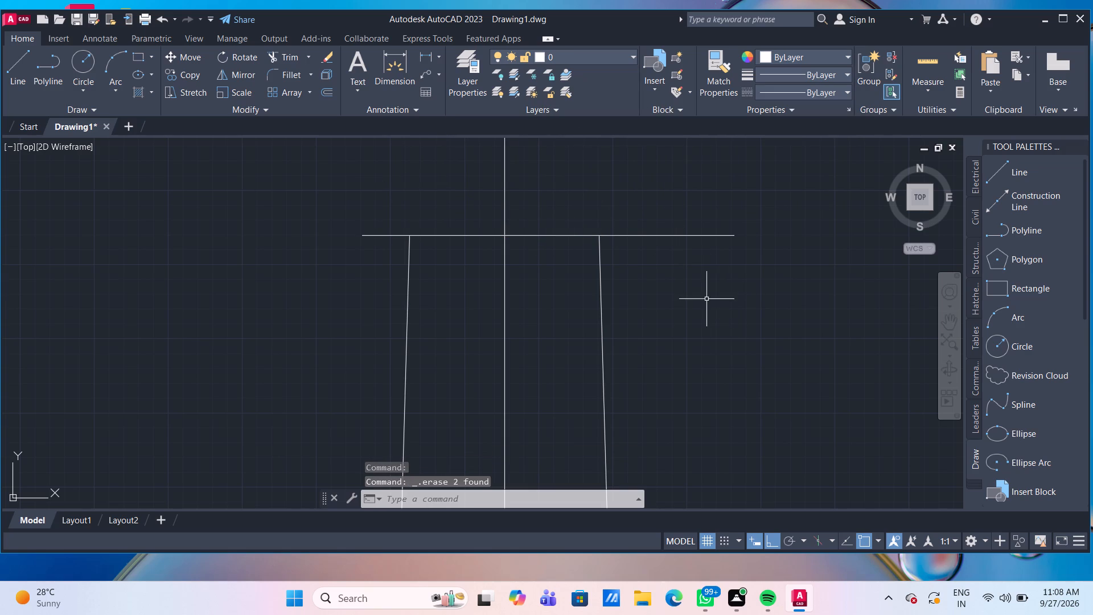
Trim the ends of the top horizontal line that extend beyond the left and right shaft lines.
{"action": "type", "text": "TR"}
{"action": "key", "text": "Return"}
{"action": "left_click", "coordinate": [706, 299]}
{"action": "left_click", "coordinate": [656, 185]}
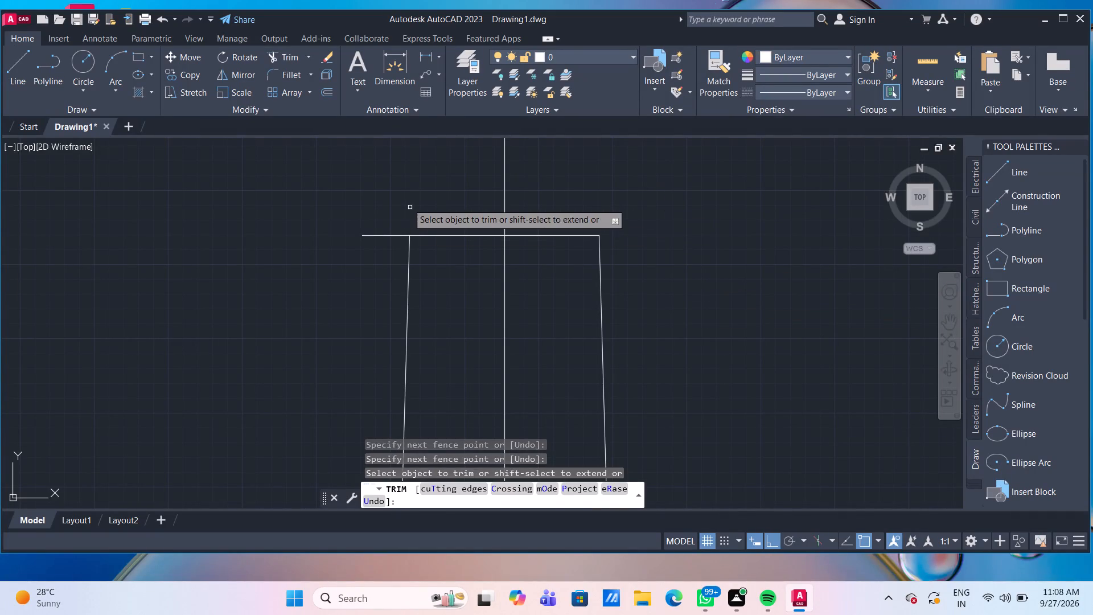
{"action": "left_click_drag", "start_coordinate": [401, 192], "coordinate": [397, 206]}
{"action": "left_click", "coordinate": [379, 246]}
{"action": "left_click", "coordinate": [394, 214]}
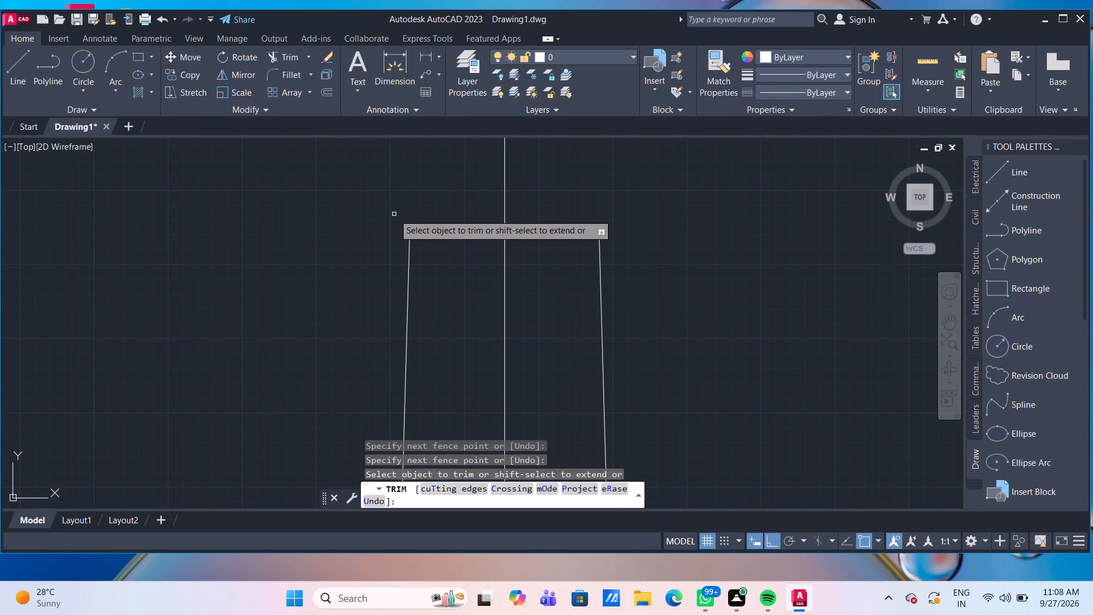
{"action": "scroll", "coordinate": [394, 200], "scroll_direction": "down", "scroll_amount": 3}
{"action": "scroll", "coordinate": [602, 250], "scroll_direction": "down", "scroll_amount": 3}
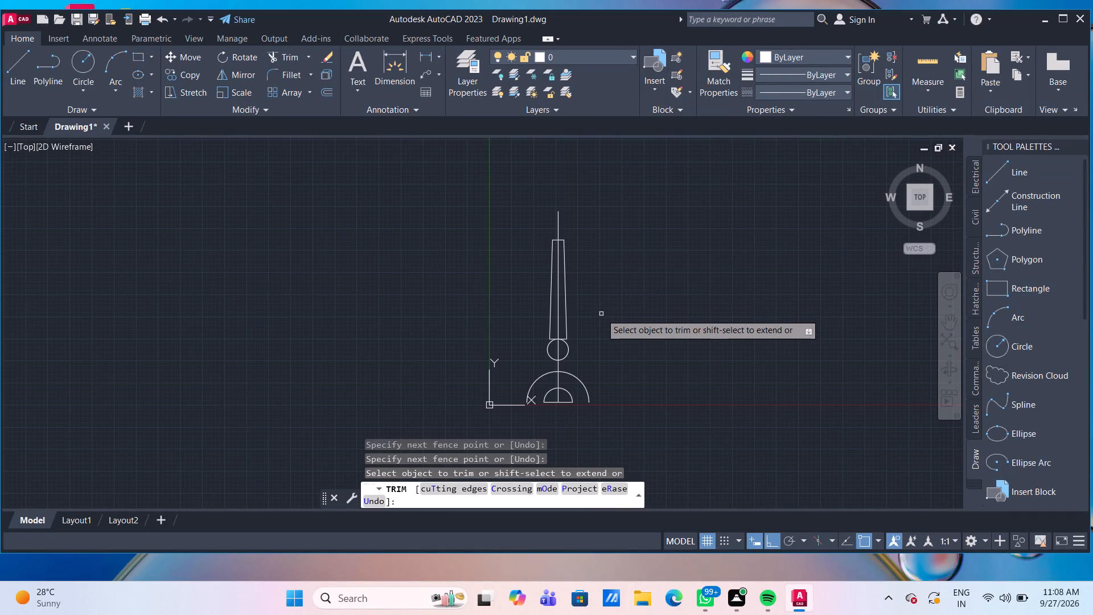
{"action": "key", "text": "Escape"}
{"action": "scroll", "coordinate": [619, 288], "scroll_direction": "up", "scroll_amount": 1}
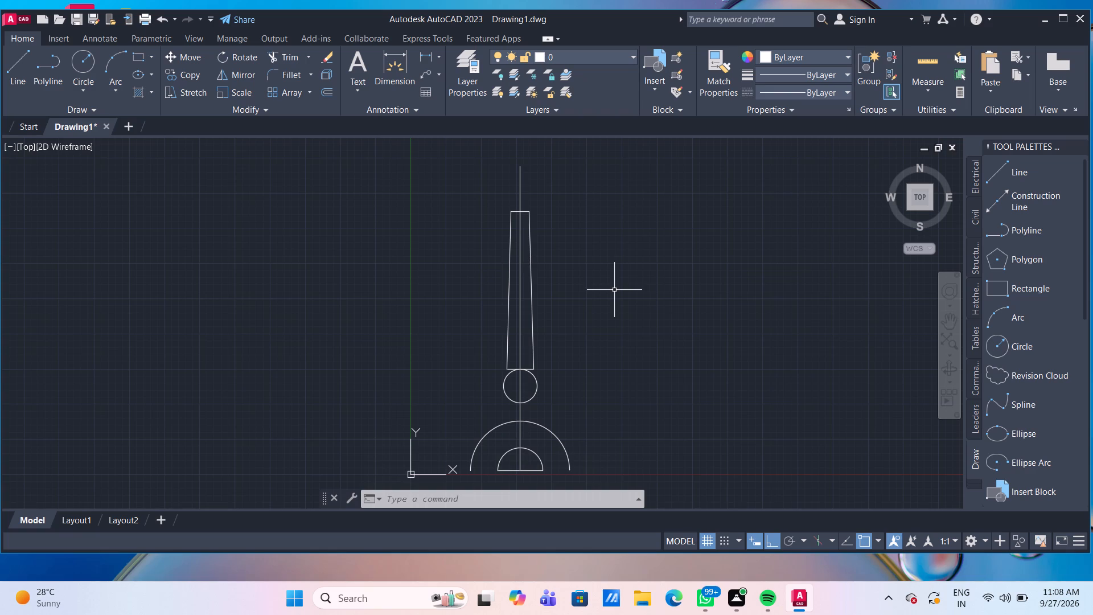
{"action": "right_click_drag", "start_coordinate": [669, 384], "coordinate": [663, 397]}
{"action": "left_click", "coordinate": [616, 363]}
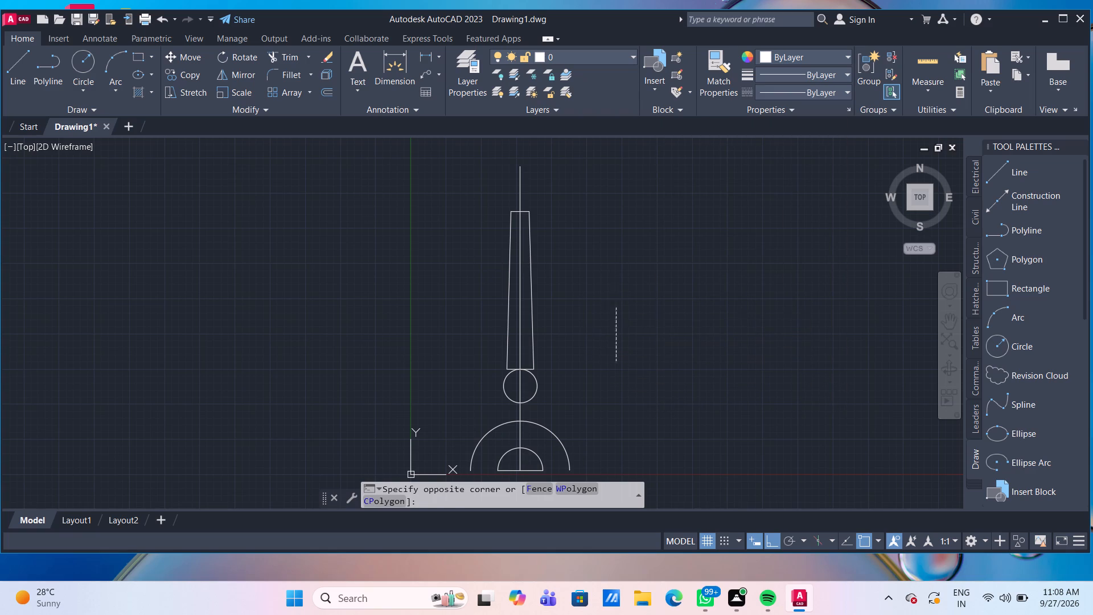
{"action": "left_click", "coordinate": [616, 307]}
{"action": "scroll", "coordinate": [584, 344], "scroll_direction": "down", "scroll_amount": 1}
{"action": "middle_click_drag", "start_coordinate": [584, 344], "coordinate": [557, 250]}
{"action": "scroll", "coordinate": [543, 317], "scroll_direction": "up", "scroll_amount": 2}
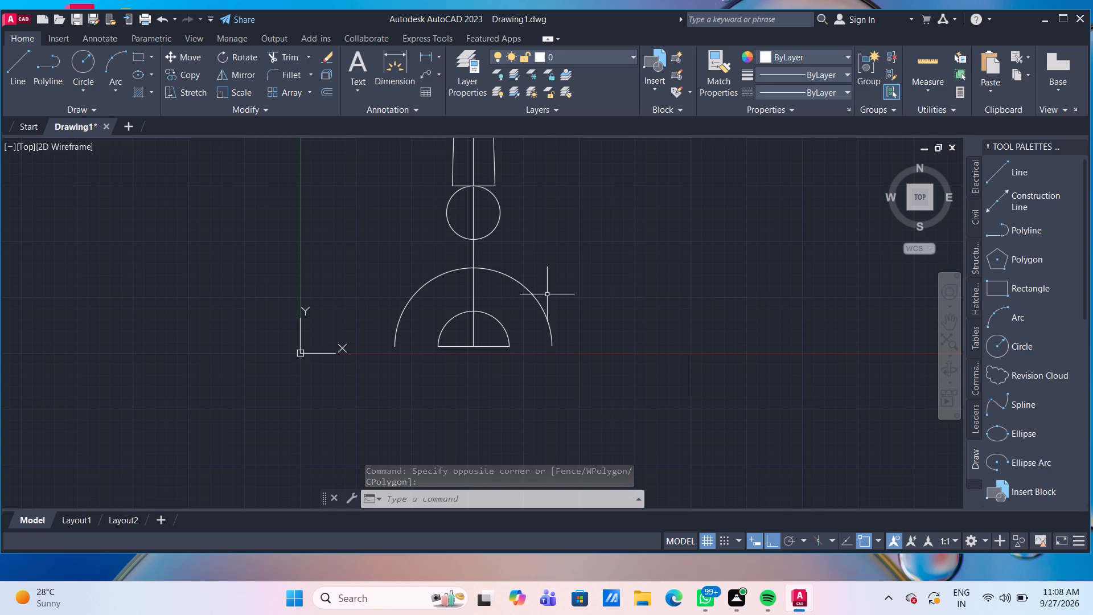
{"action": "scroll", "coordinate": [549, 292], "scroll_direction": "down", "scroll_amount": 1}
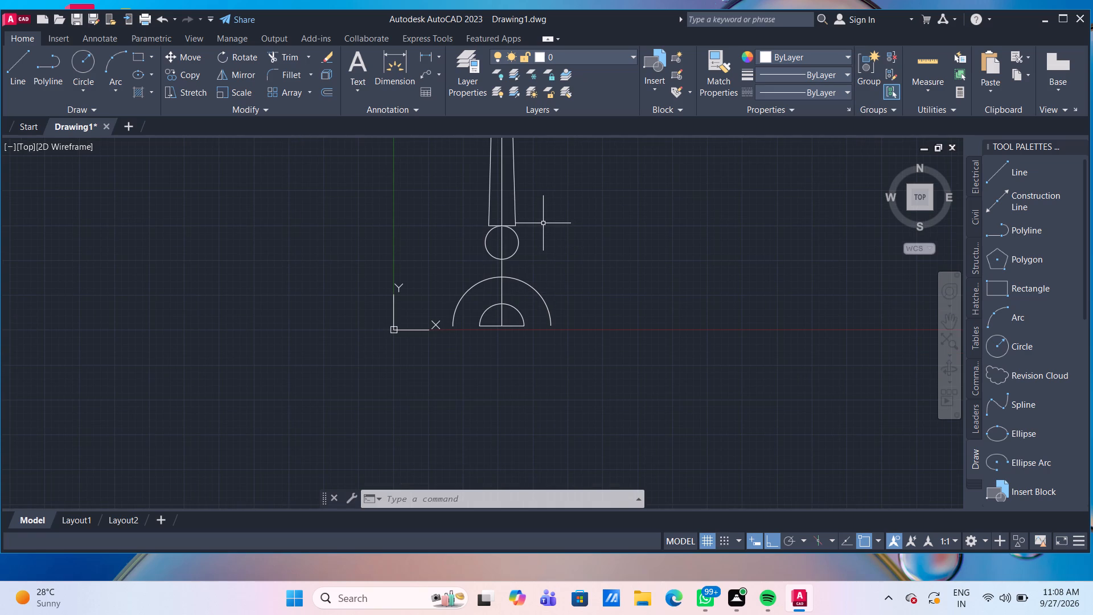
With Ortho off, draw a spline from the right shaft line just above its base, around an upper lobe and waist, down to the arches' baseline level.
{"action": "middle_click_drag", "start_coordinate": [540, 228], "coordinate": [498, 263]}
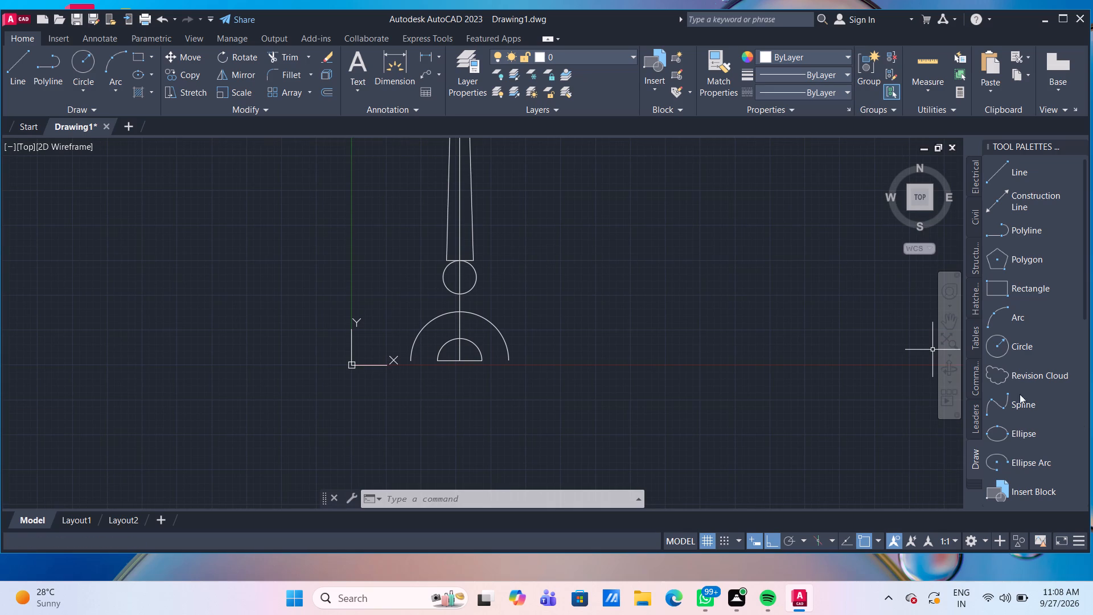
{"action": "left_click", "coordinate": [1005, 400]}
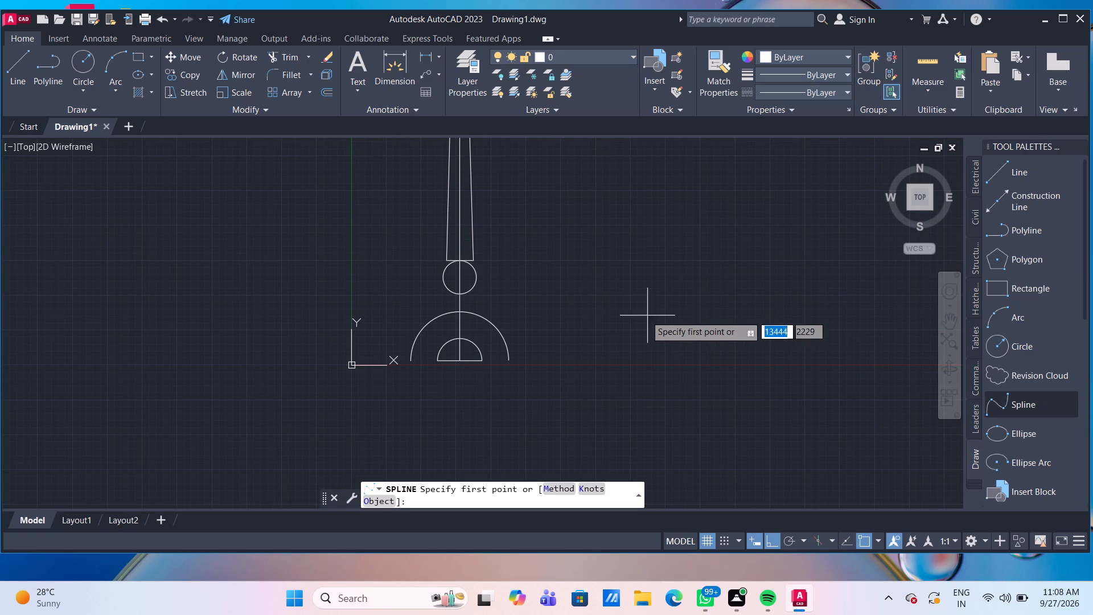
{"action": "scroll", "coordinate": [587, 318], "scroll_direction": "up", "scroll_amount": 1}
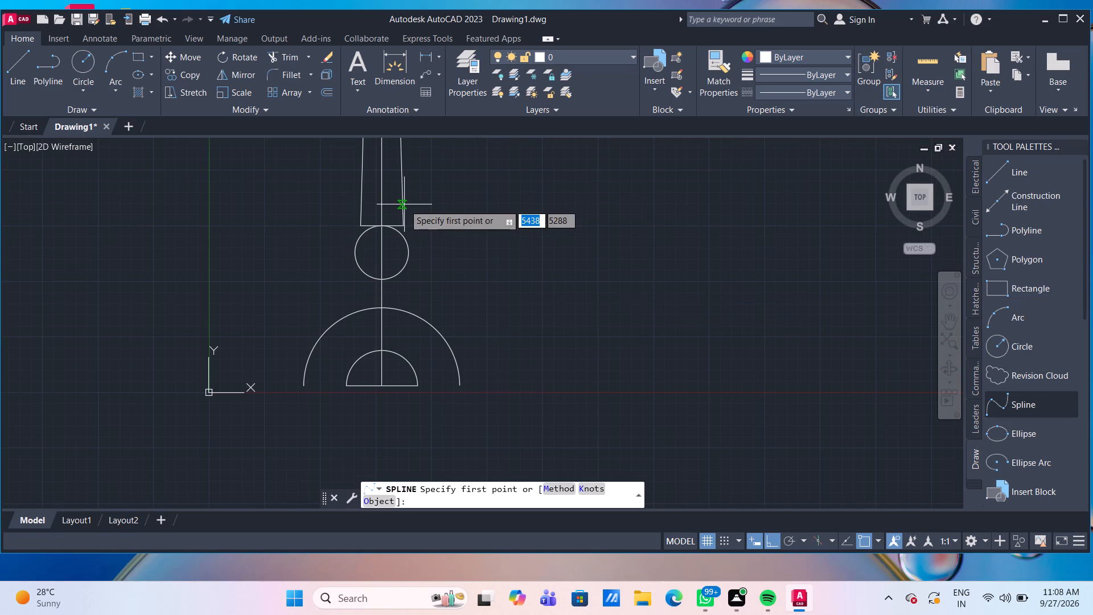
{"action": "left_click", "coordinate": [402, 200]}
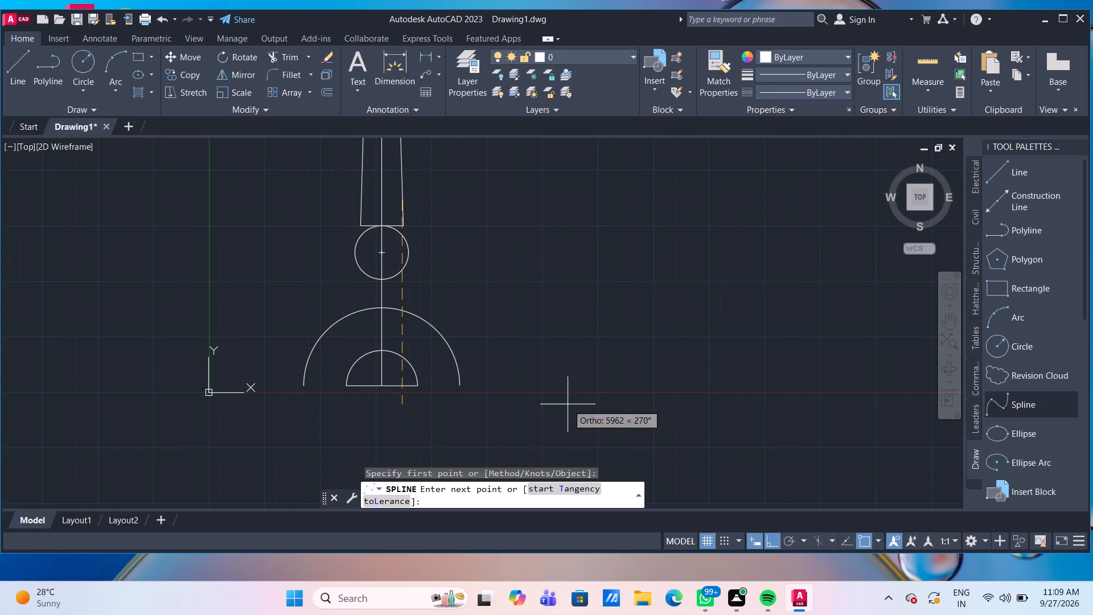
{"action": "left_click", "coordinate": [769, 544]}
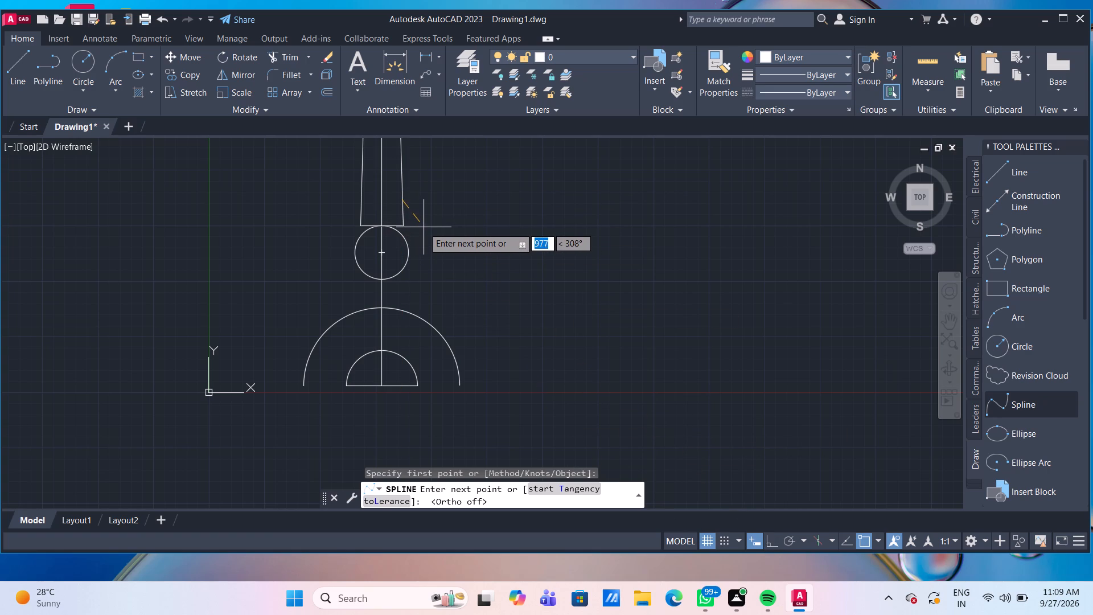
{"action": "left_click", "coordinate": [424, 227]}
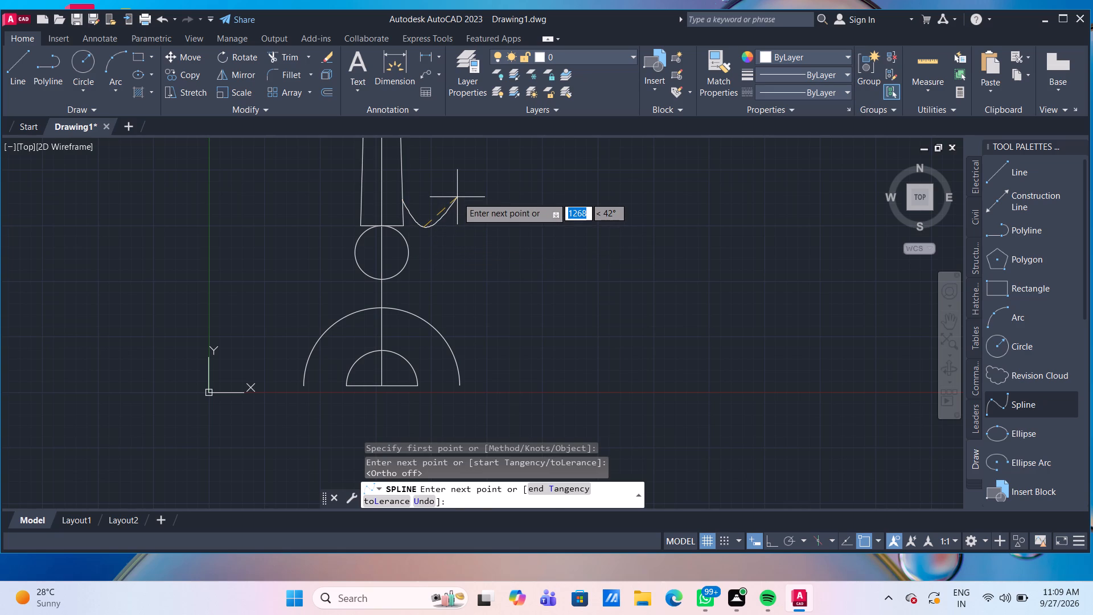
{"action": "left_click", "coordinate": [457, 197]}
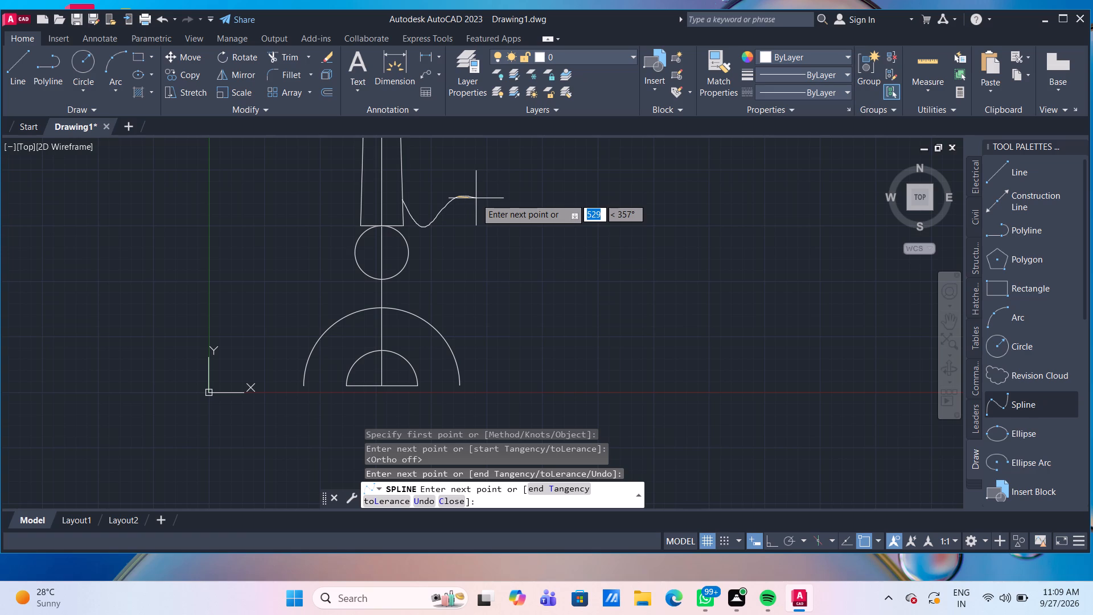
{"action": "left_click", "coordinate": [476, 198]}
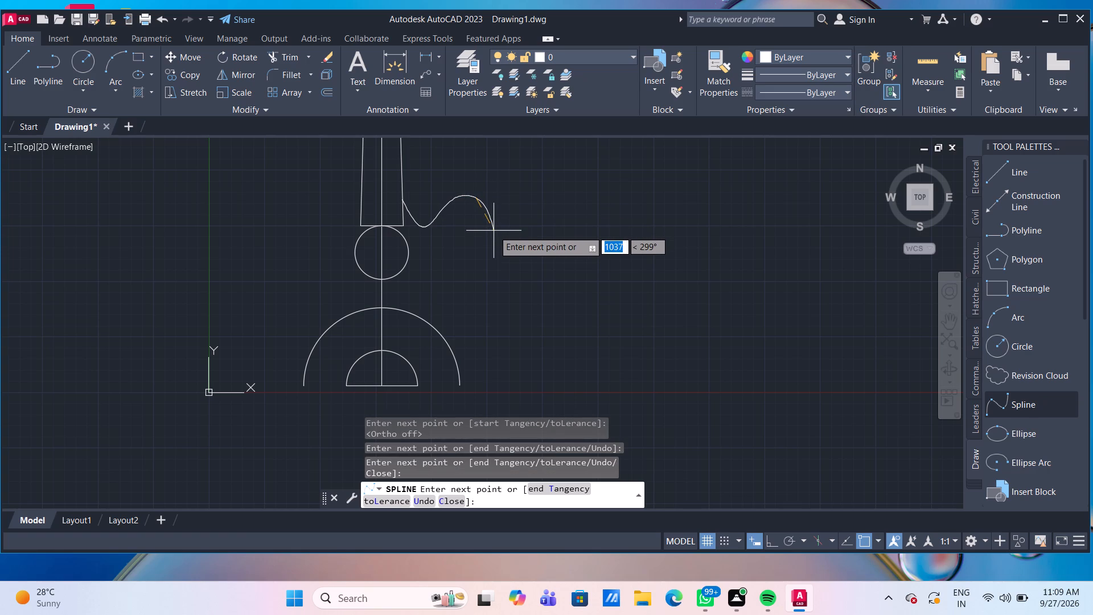
{"action": "left_click", "coordinate": [494, 231]}
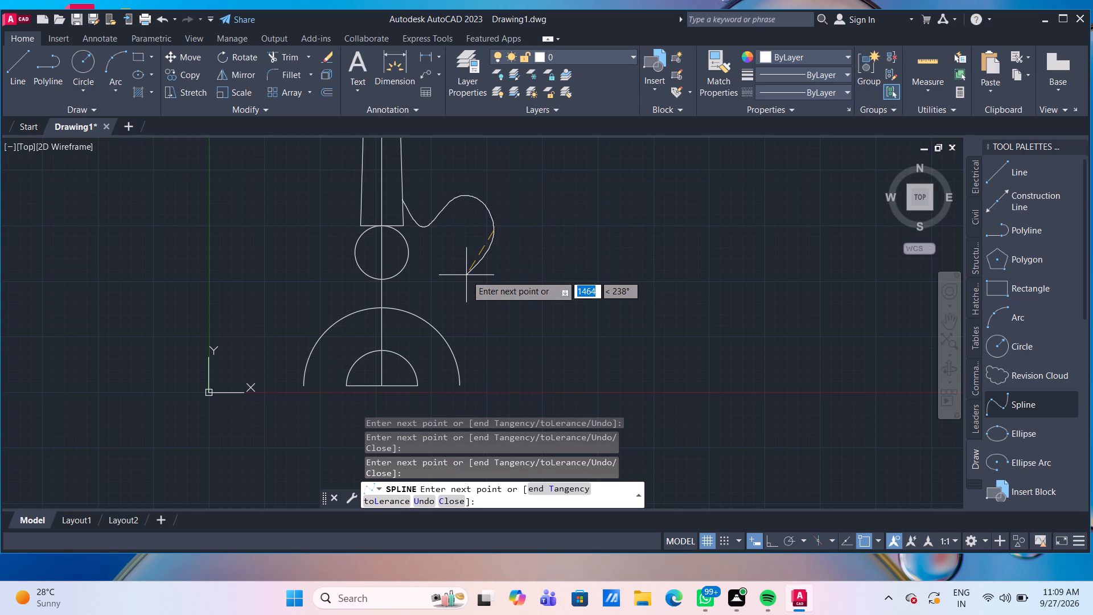
{"action": "left_click", "coordinate": [466, 275]}
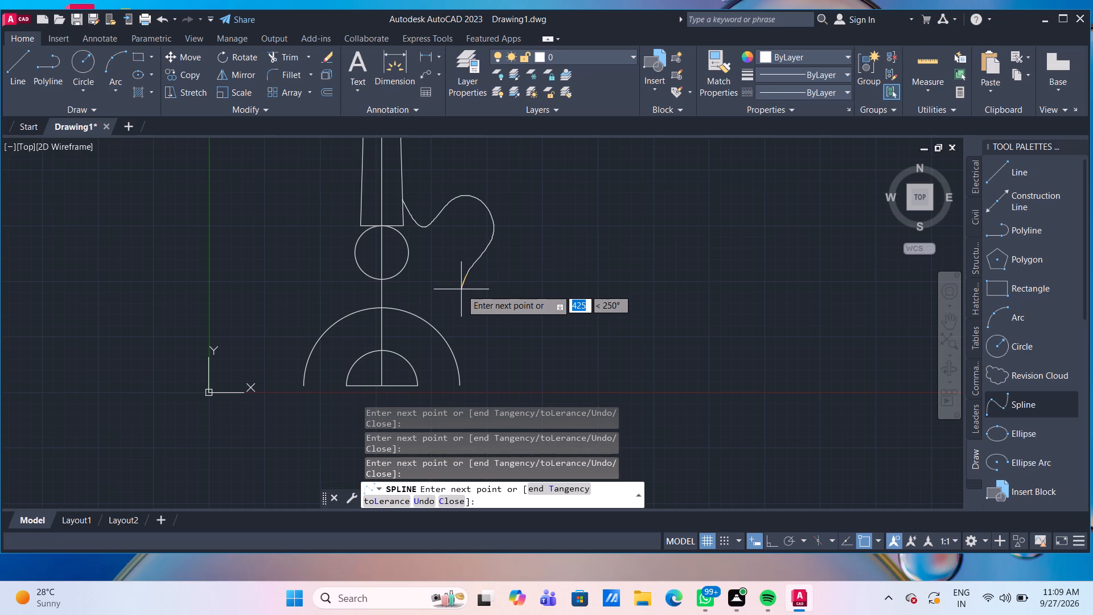
{"action": "left_click", "coordinate": [460, 292]}
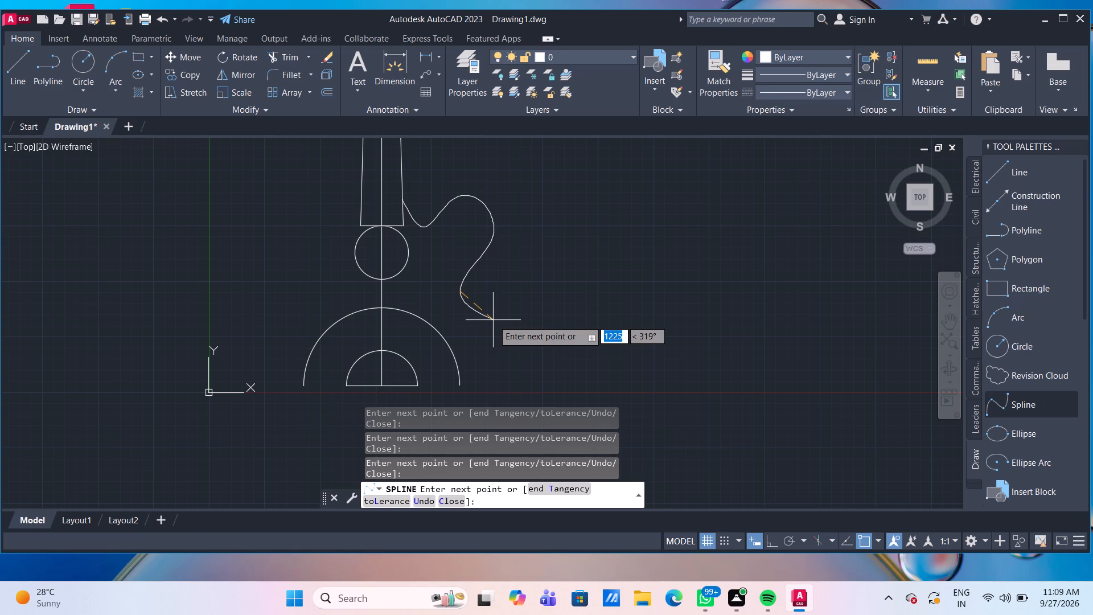
{"action": "key", "text": "ctrl+z"}
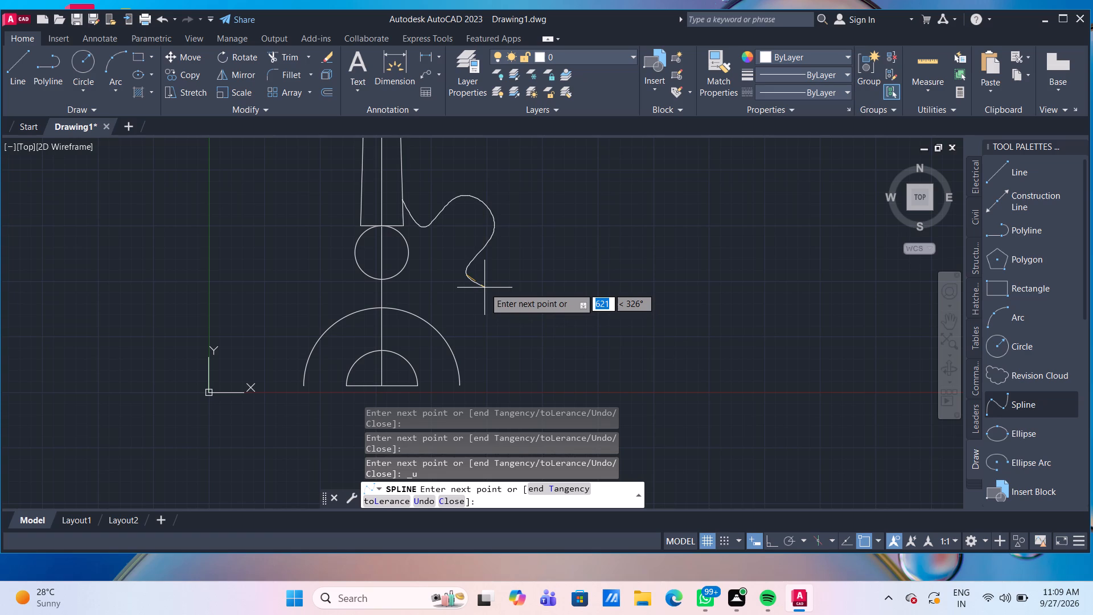
{"action": "left_click", "coordinate": [484, 288]}
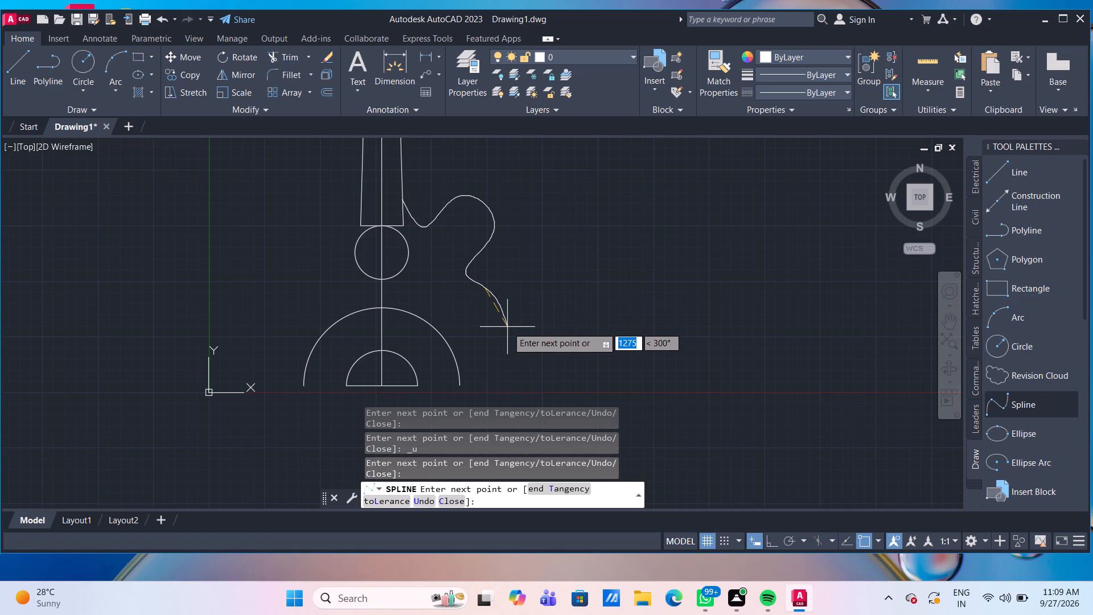
{"action": "left_click", "coordinate": [508, 330]}
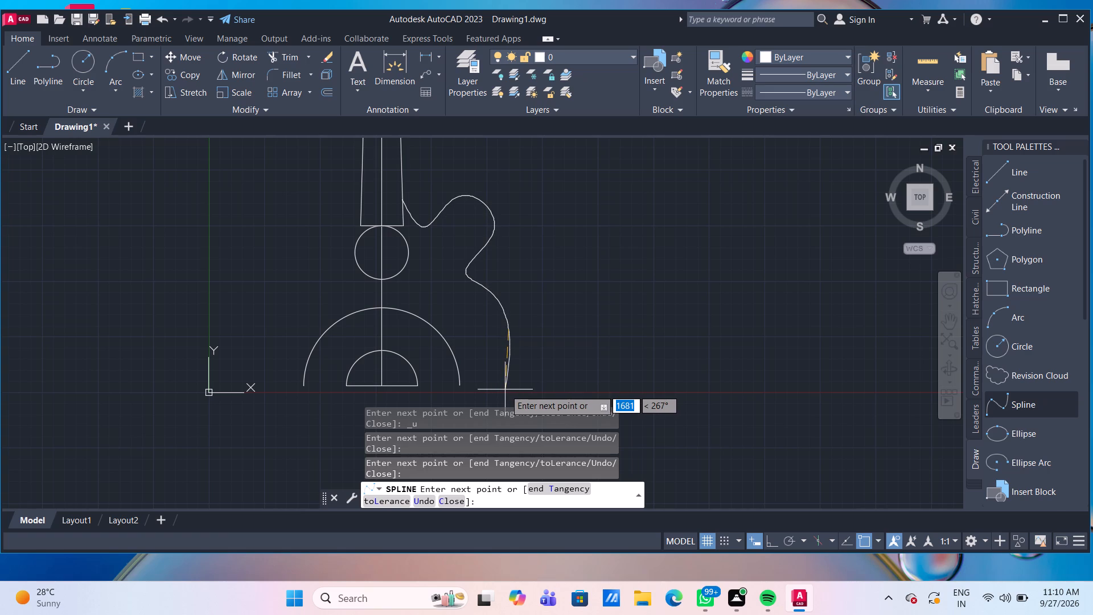
{"action": "left_click", "coordinate": [505, 389]}
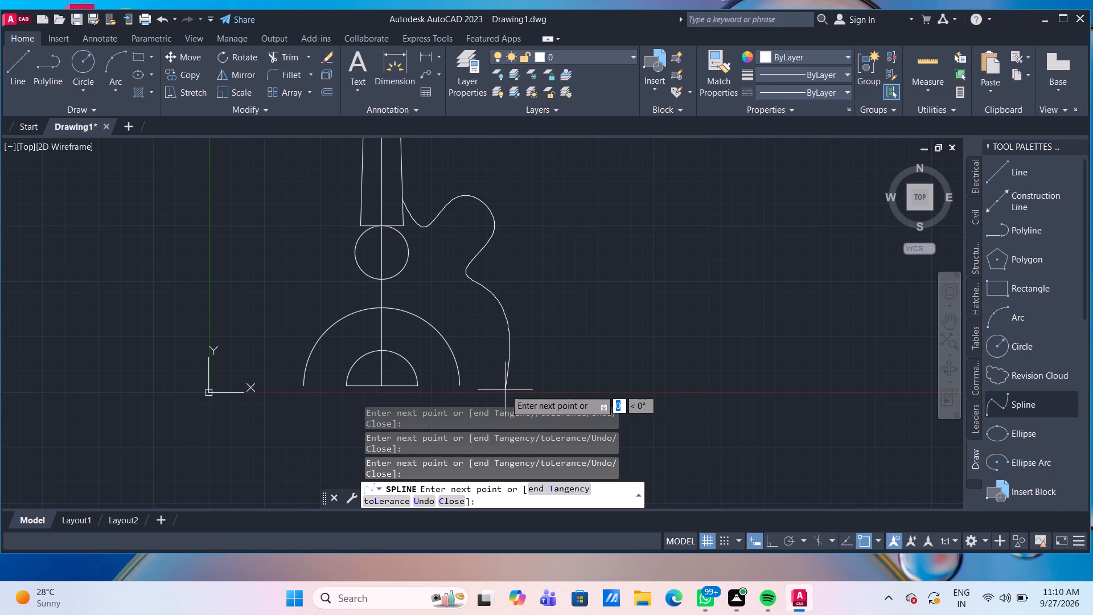
{"action": "key", "text": "Return"}
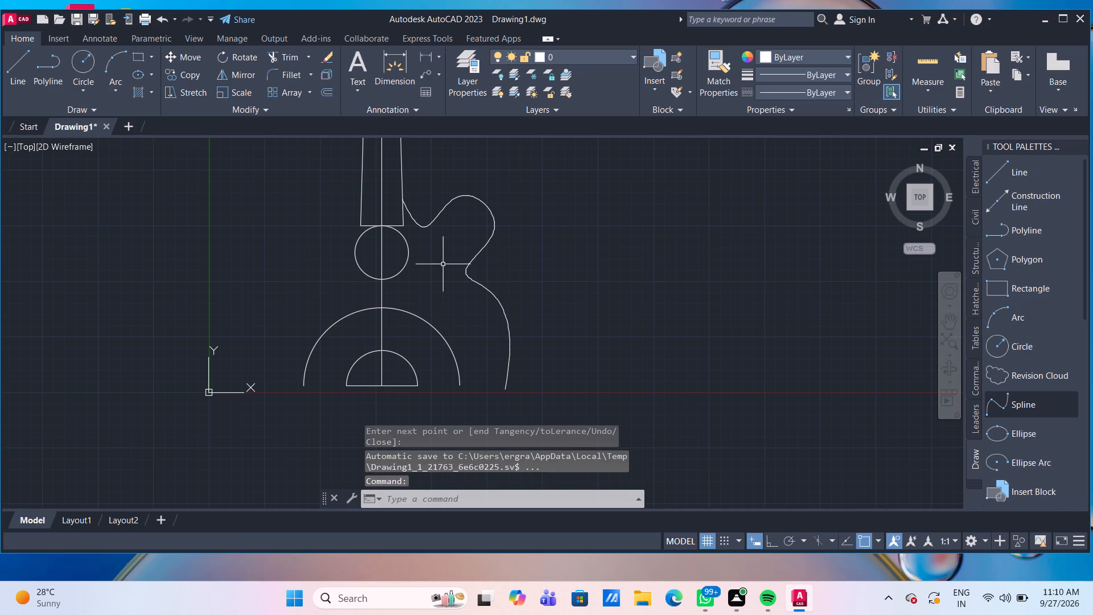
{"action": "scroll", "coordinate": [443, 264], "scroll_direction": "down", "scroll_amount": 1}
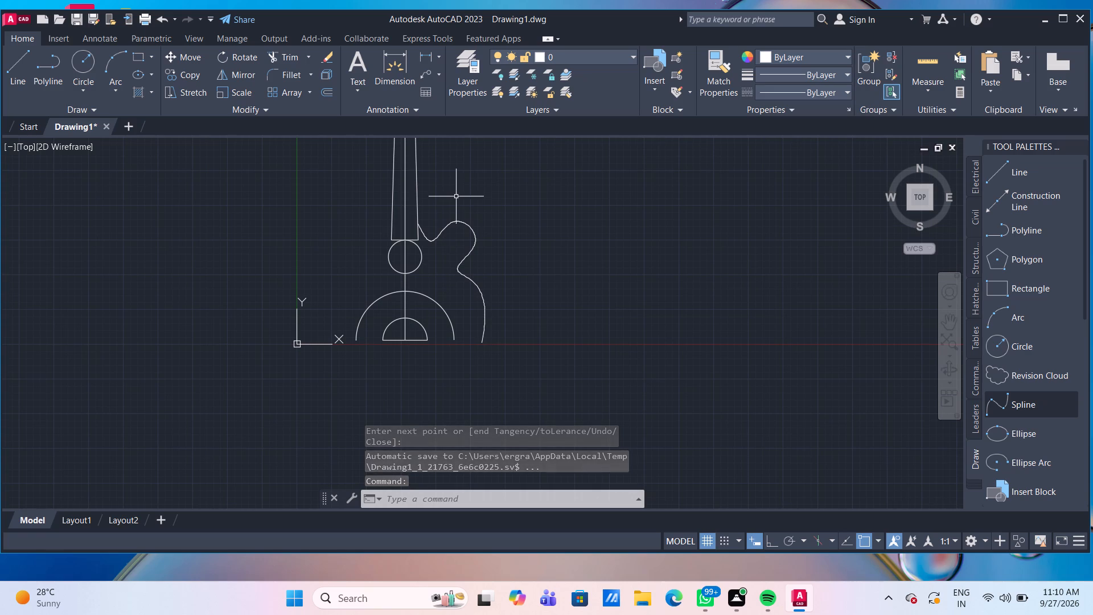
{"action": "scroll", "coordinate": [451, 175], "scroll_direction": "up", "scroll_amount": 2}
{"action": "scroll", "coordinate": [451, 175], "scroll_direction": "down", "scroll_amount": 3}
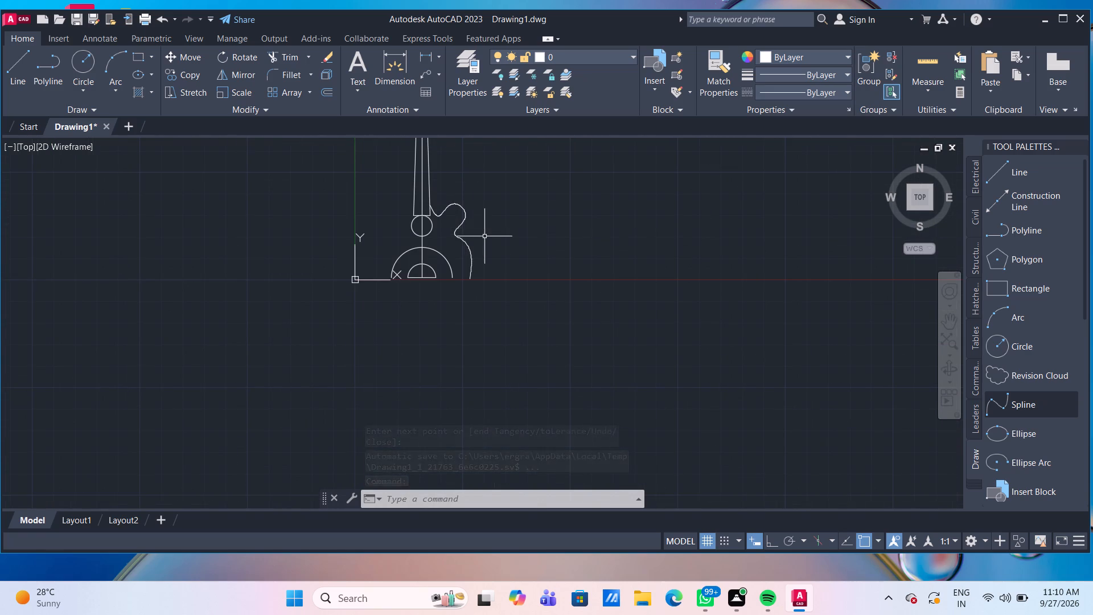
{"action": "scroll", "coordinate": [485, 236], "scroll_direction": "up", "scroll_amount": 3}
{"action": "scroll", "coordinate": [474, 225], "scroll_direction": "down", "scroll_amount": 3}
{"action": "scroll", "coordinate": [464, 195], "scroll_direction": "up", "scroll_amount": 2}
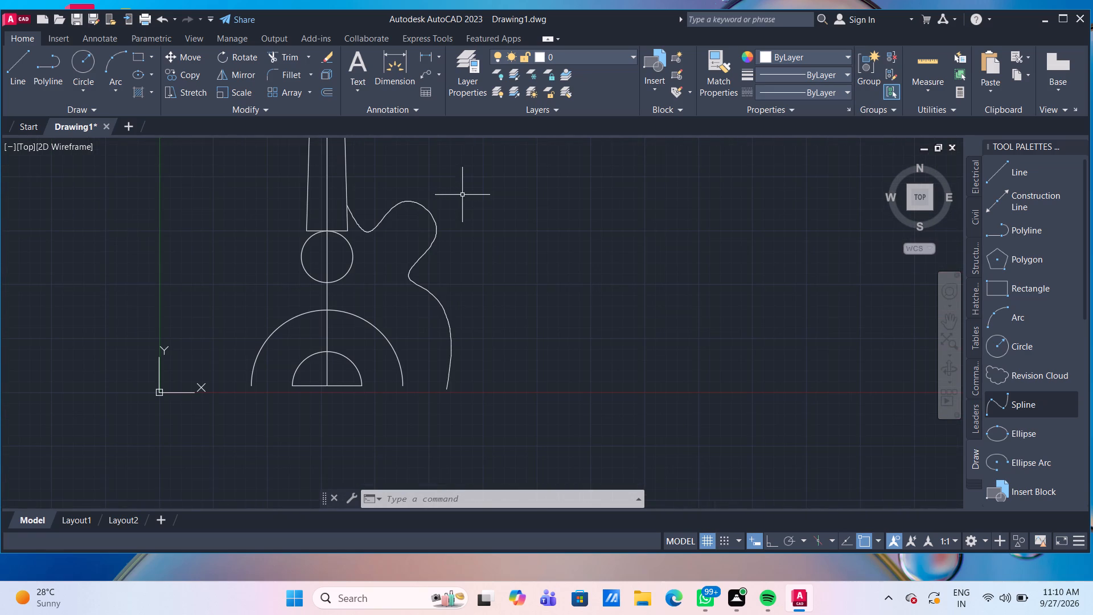
Stretch the upper-lobe fit point of the right body spline up and toward the shaft to make the lobe's peak higher.
{"action": "left_click", "coordinate": [425, 208]}
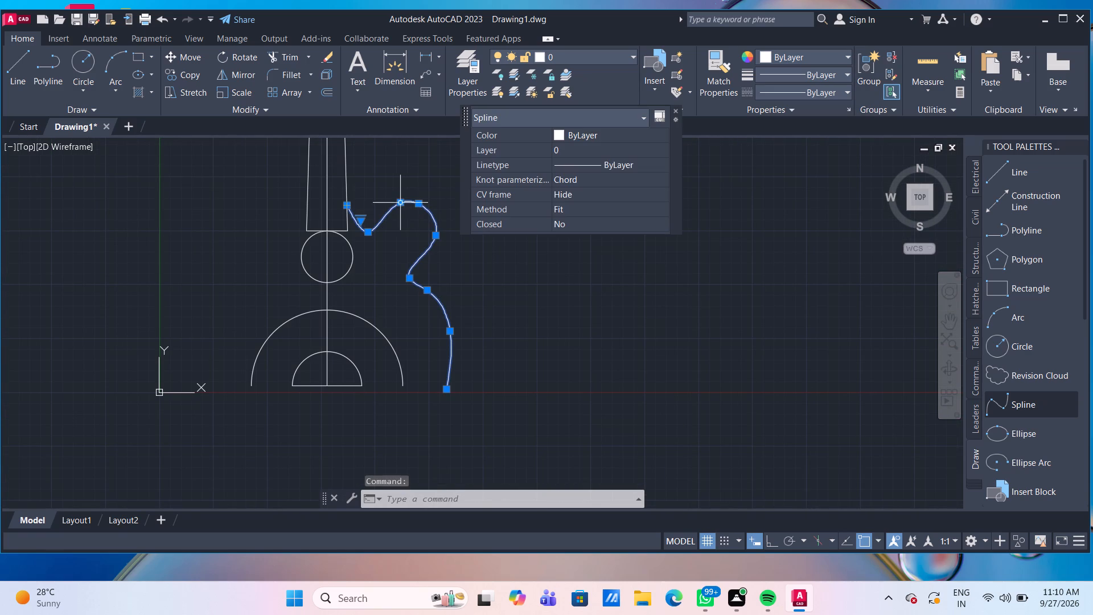
{"action": "left_click", "coordinate": [401, 205]}
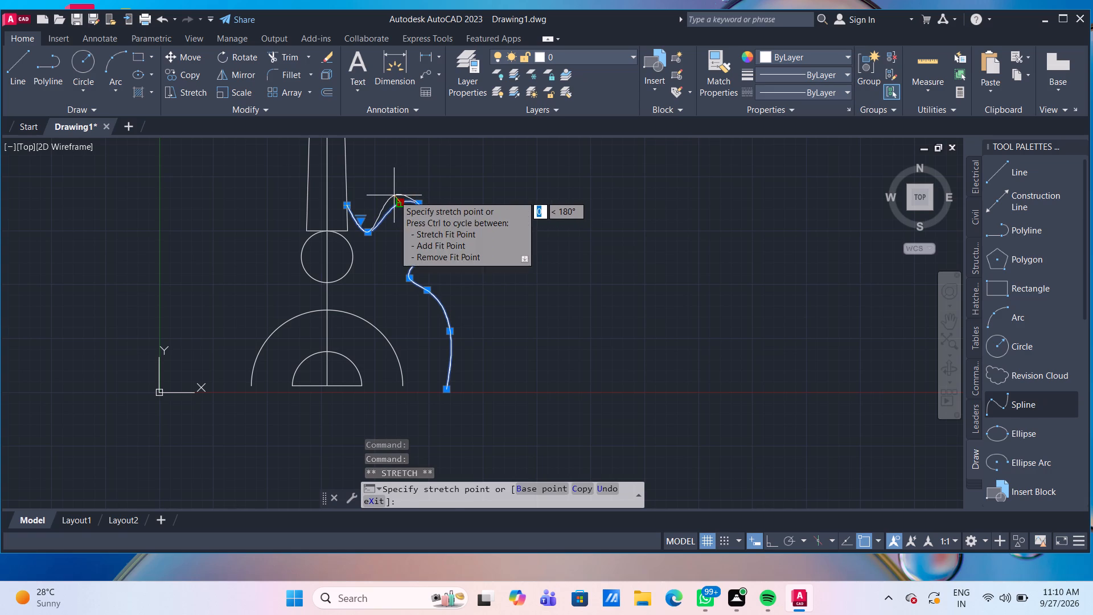
{"action": "left_click", "coordinate": [394, 195]}
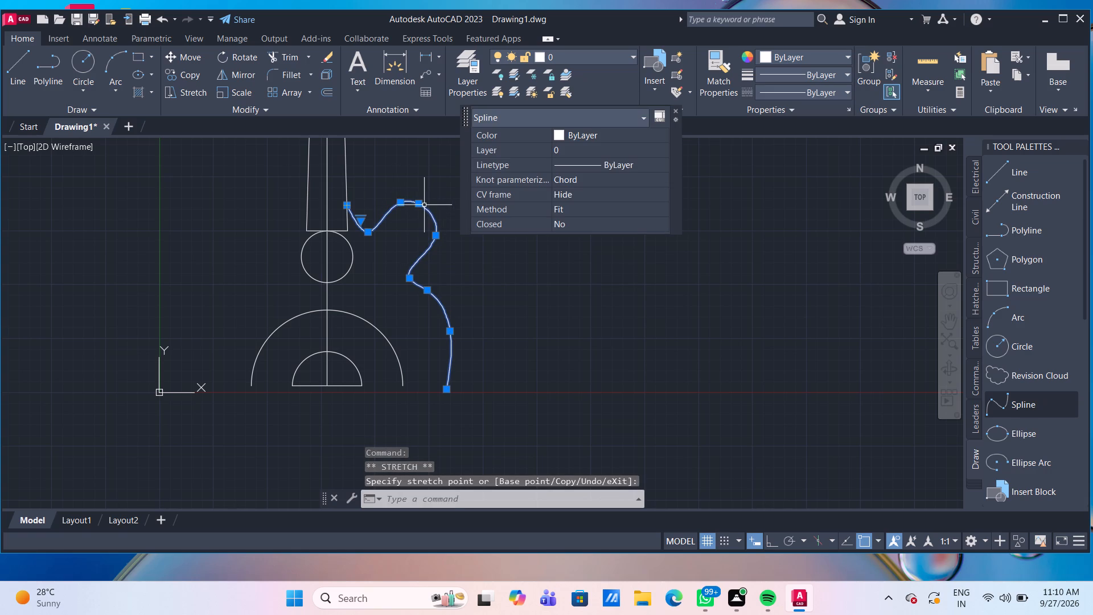
{"action": "left_click", "coordinate": [422, 204]}
{"action": "left_click", "coordinate": [420, 204]}
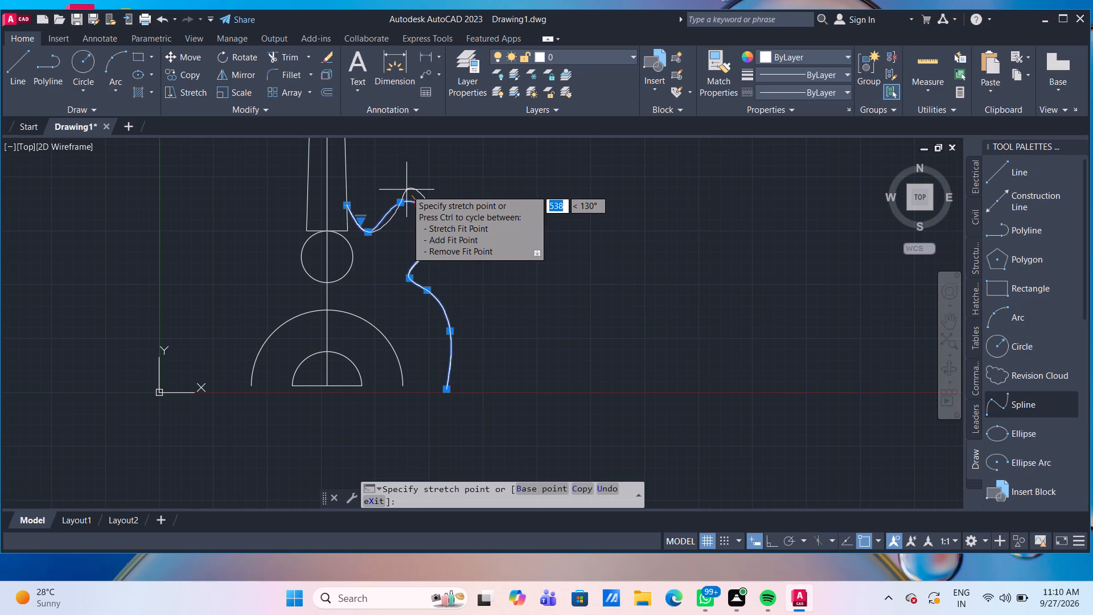
{"action": "left_click", "coordinate": [406, 190]}
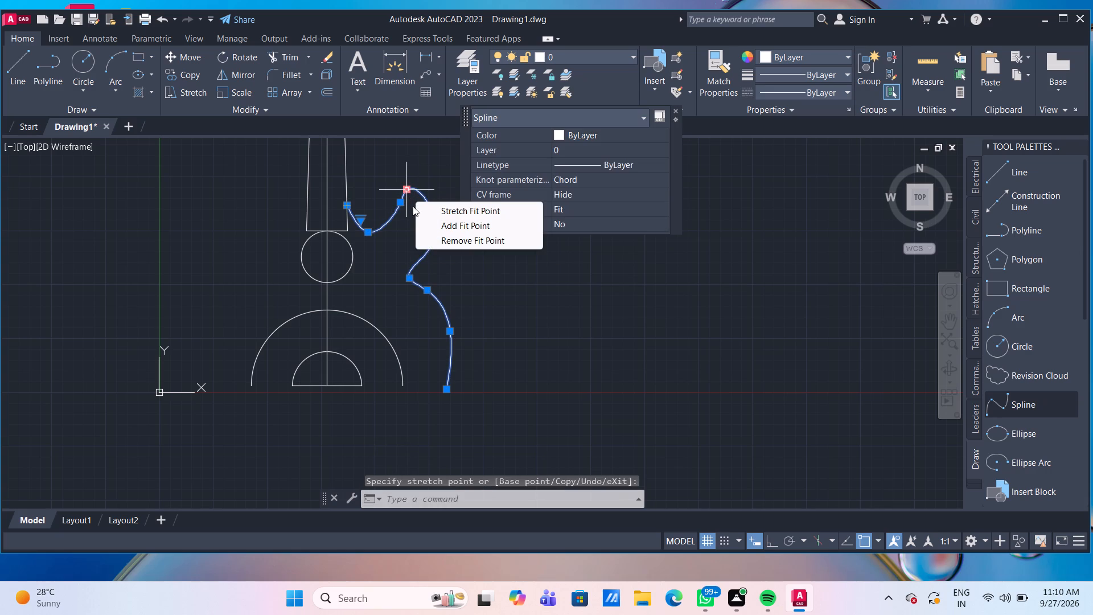
{"action": "key", "text": "Escape"}
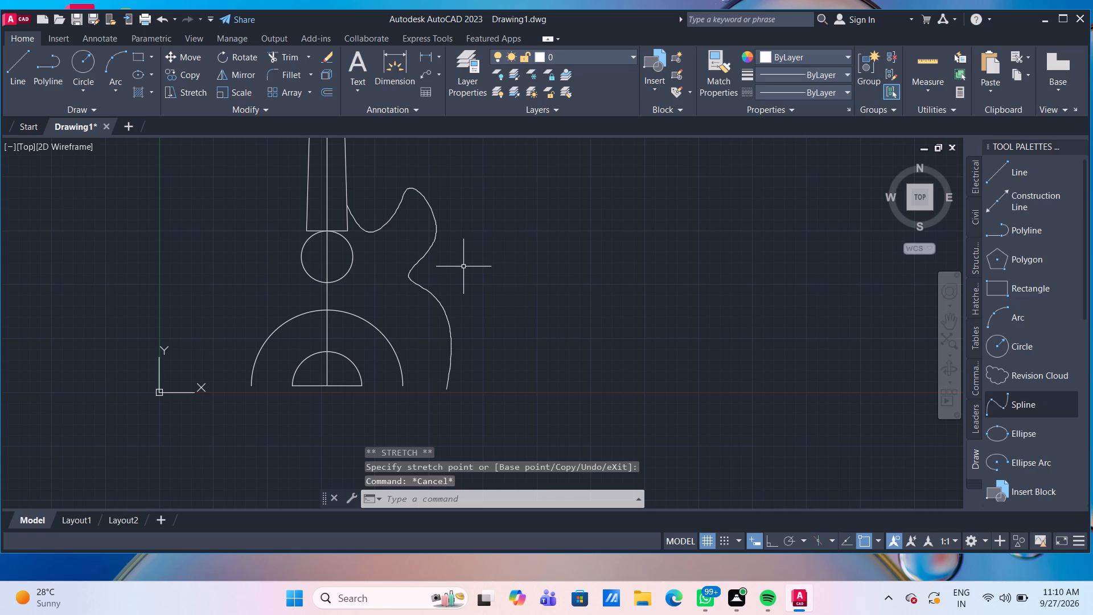
{"action": "left_click", "coordinate": [404, 195]}
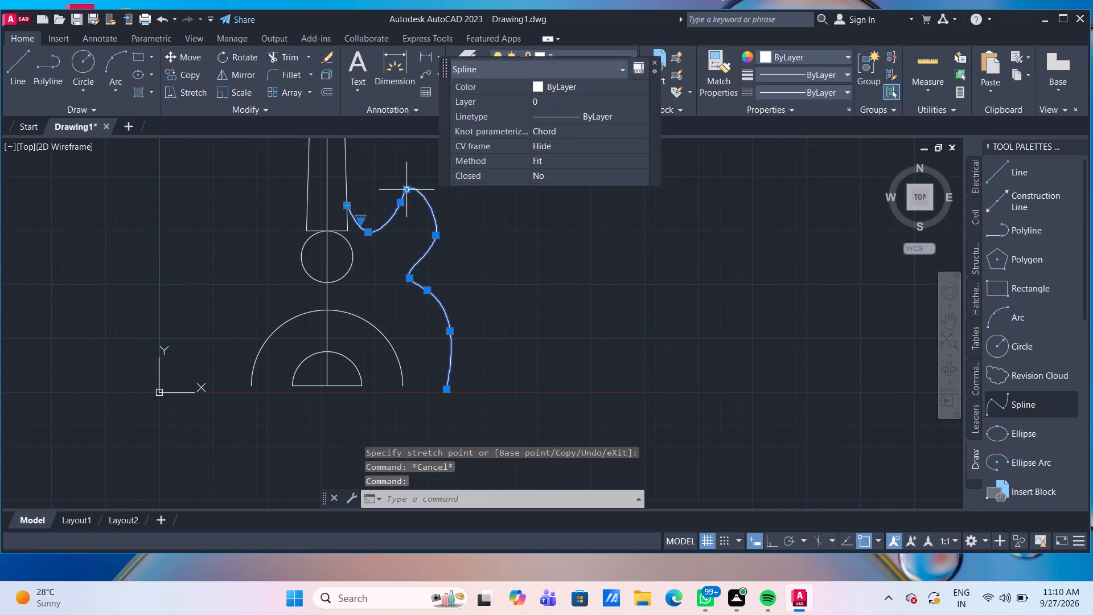
{"action": "left_click", "coordinate": [407, 188]}
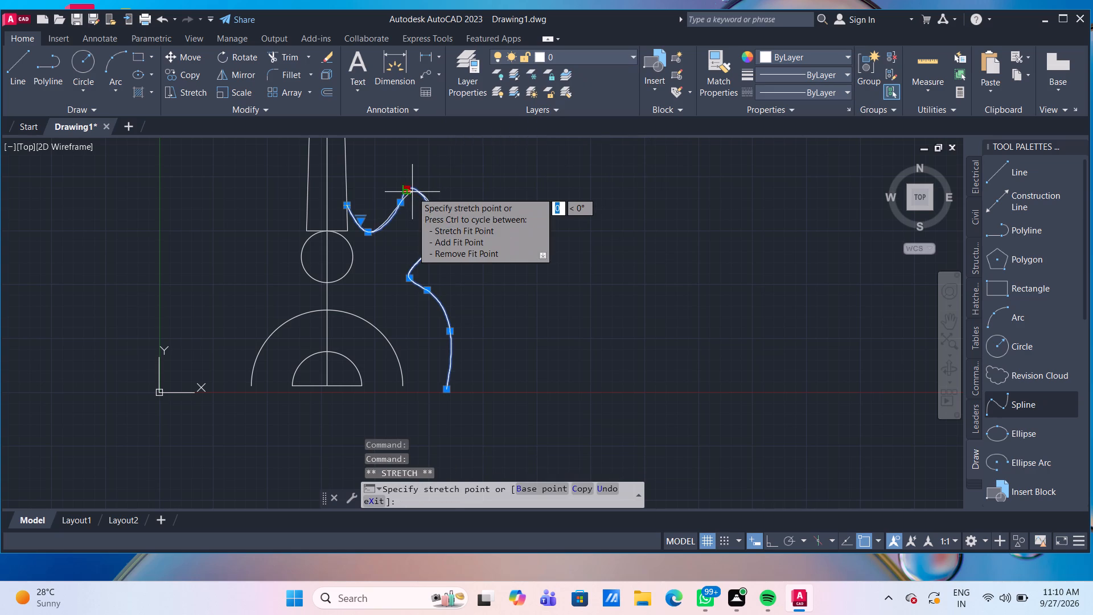
{"action": "left_click", "coordinate": [412, 192]}
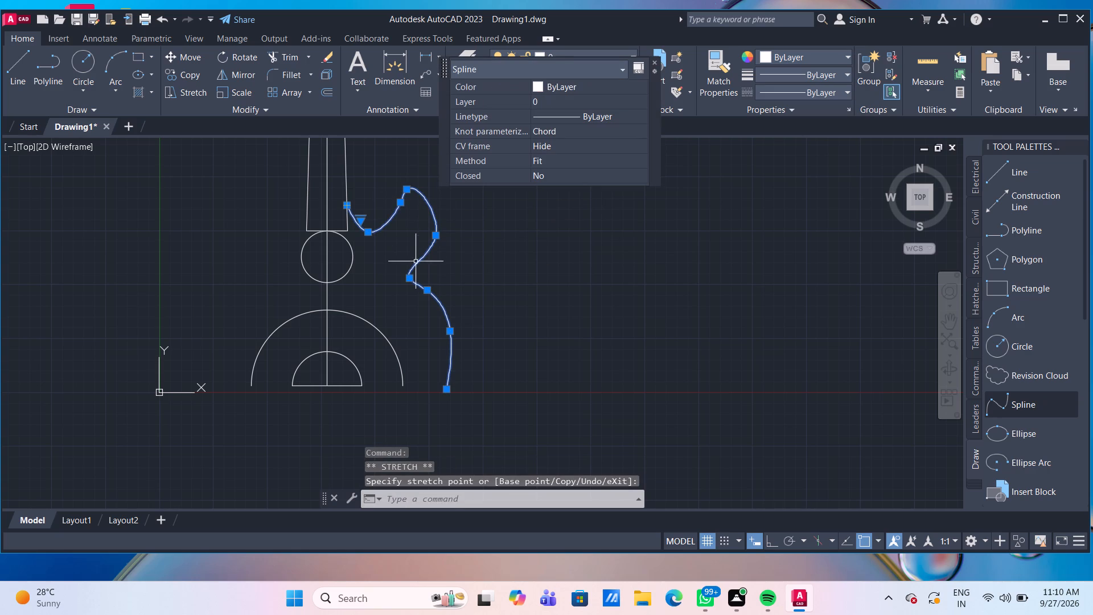
{"action": "left_click", "coordinate": [490, 256]}
{"action": "left_click", "coordinate": [474, 230]}
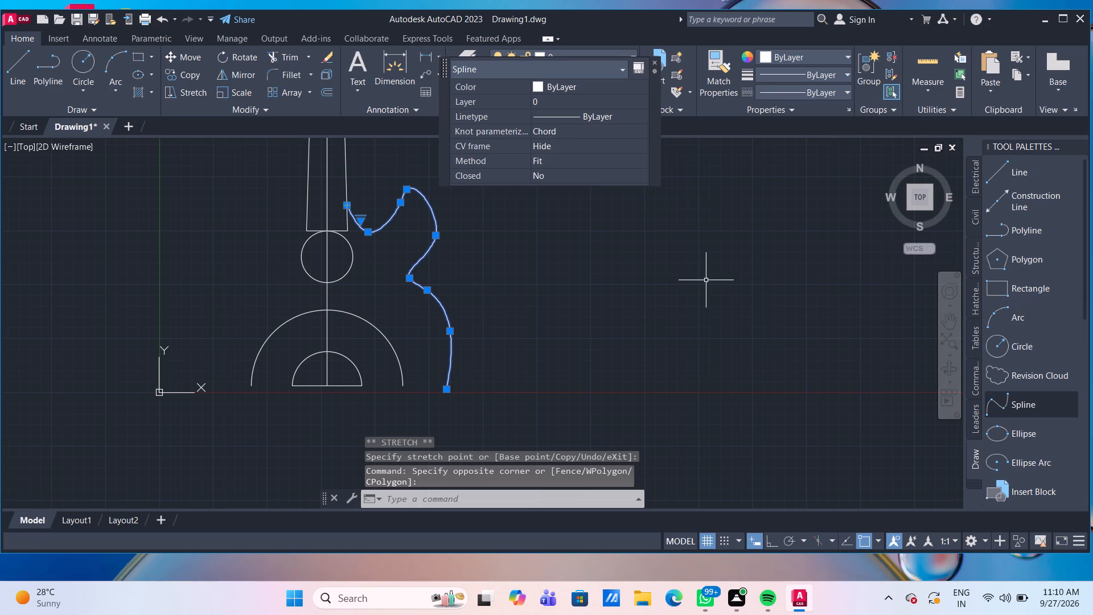
{"action": "key", "text": "Escape"}
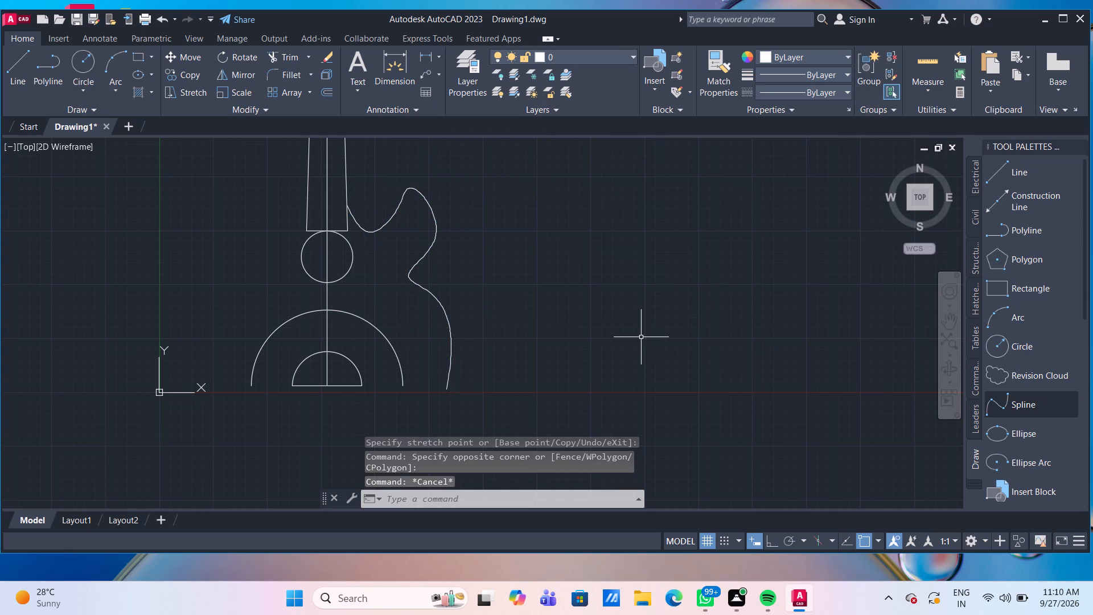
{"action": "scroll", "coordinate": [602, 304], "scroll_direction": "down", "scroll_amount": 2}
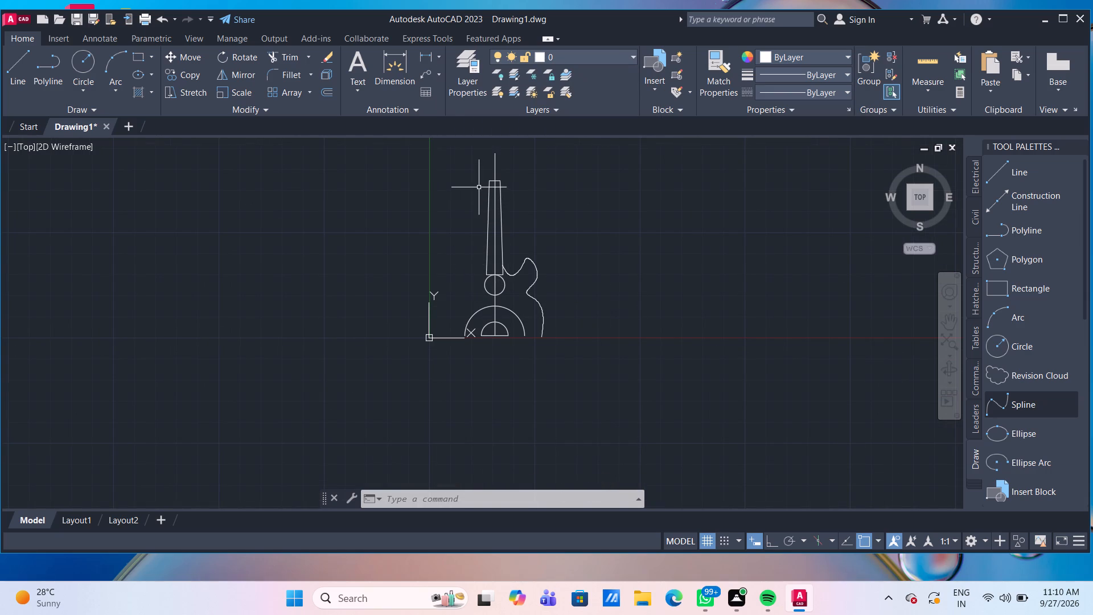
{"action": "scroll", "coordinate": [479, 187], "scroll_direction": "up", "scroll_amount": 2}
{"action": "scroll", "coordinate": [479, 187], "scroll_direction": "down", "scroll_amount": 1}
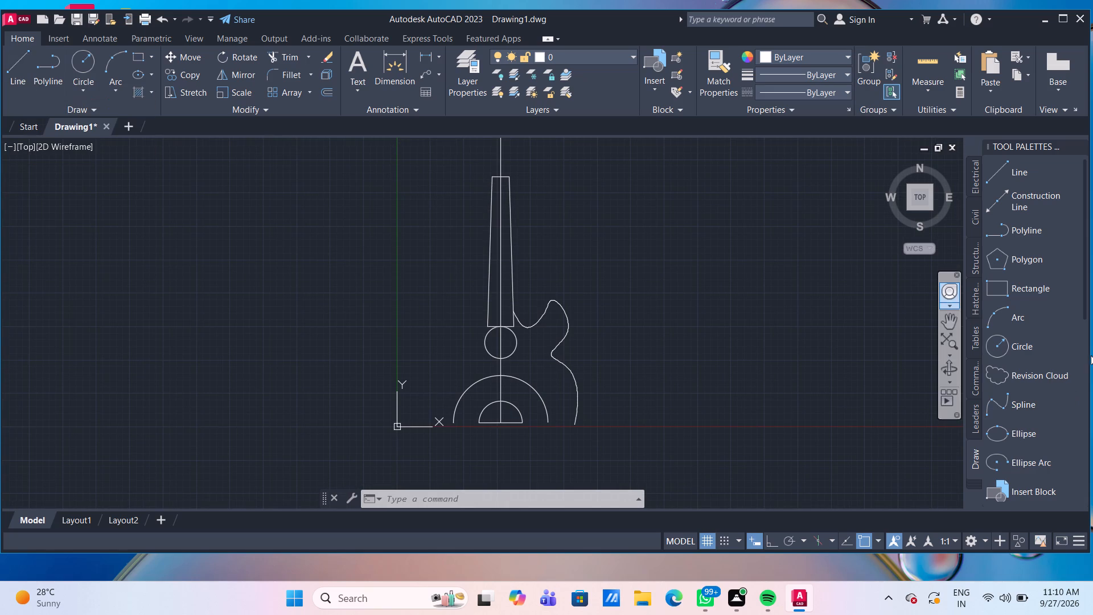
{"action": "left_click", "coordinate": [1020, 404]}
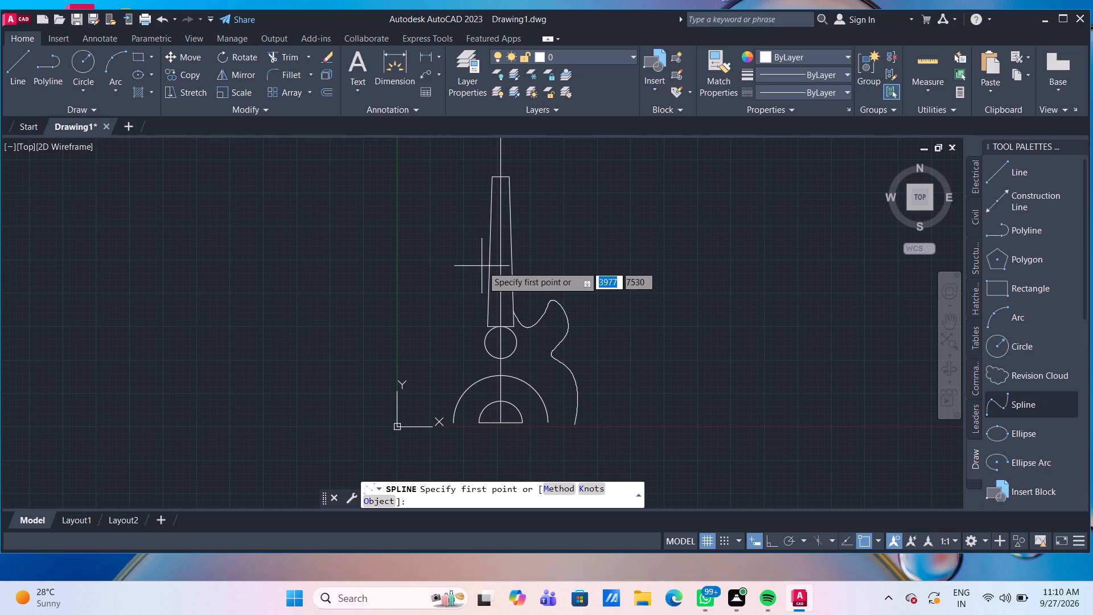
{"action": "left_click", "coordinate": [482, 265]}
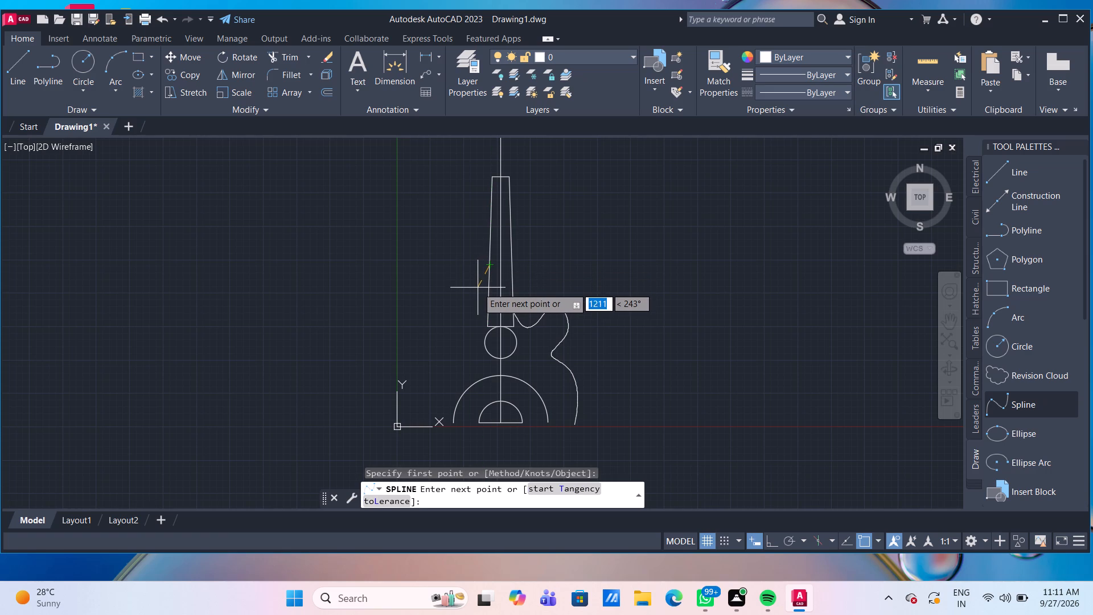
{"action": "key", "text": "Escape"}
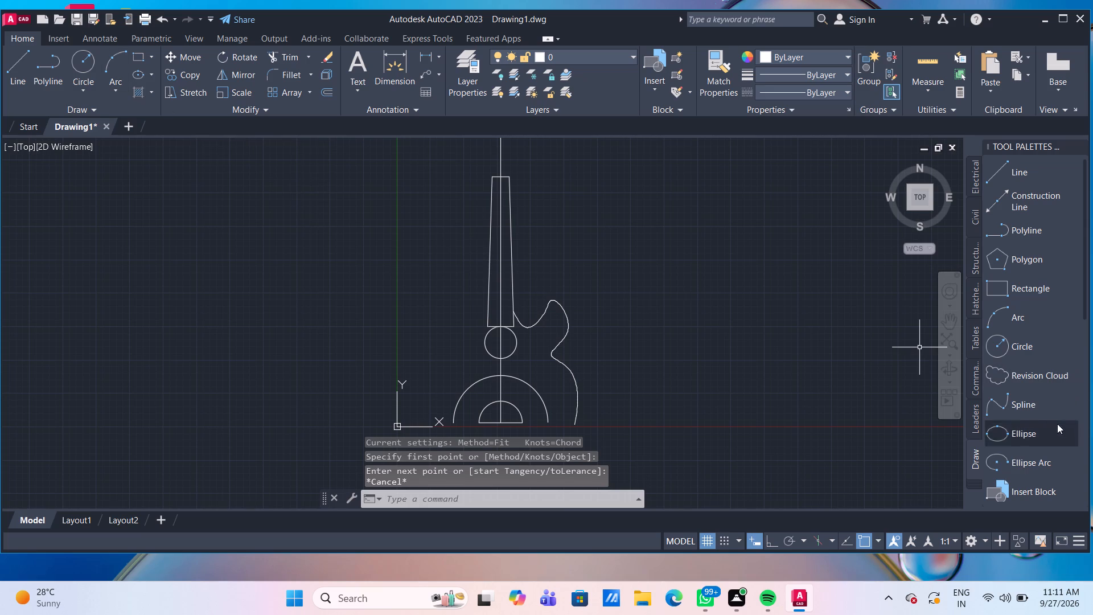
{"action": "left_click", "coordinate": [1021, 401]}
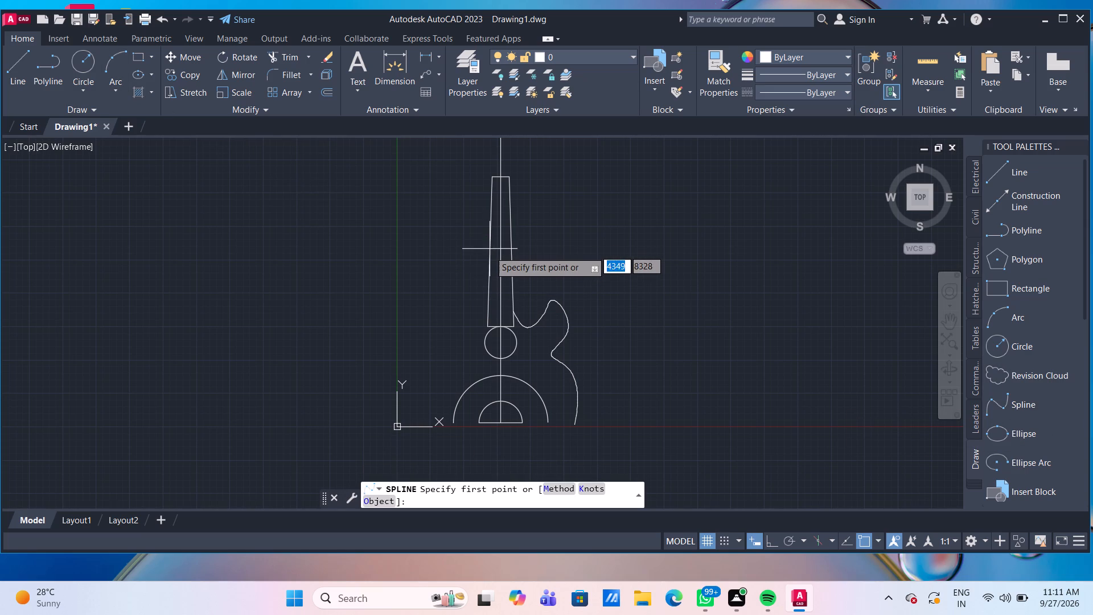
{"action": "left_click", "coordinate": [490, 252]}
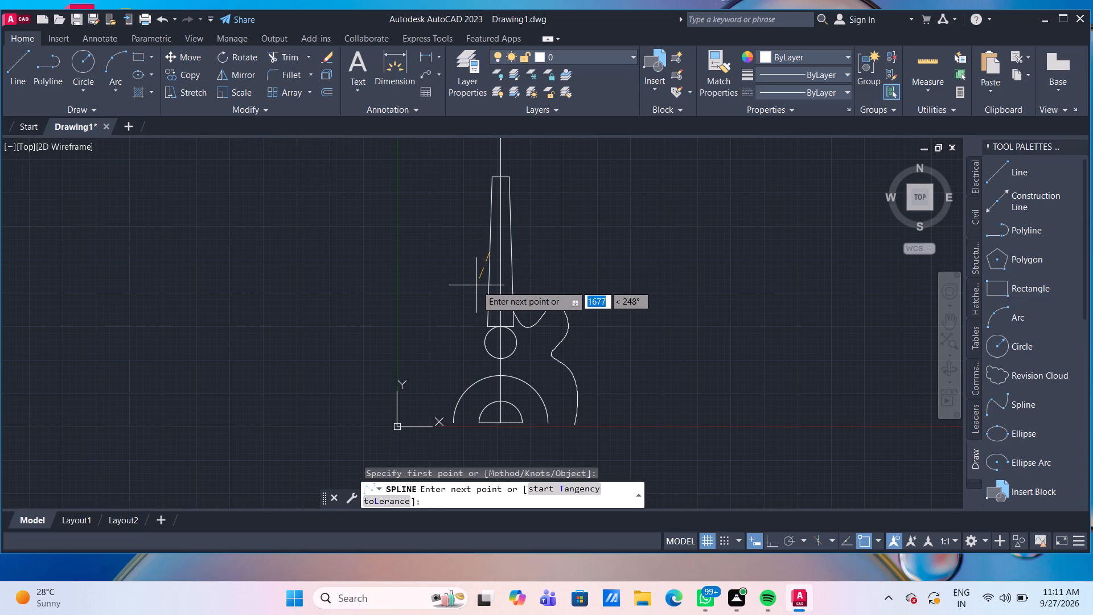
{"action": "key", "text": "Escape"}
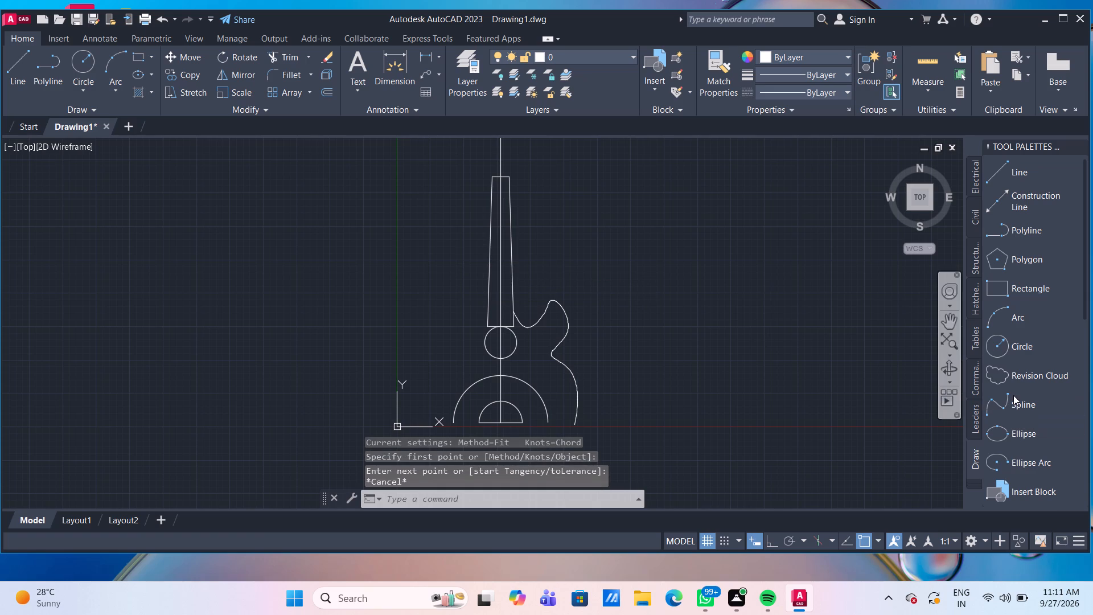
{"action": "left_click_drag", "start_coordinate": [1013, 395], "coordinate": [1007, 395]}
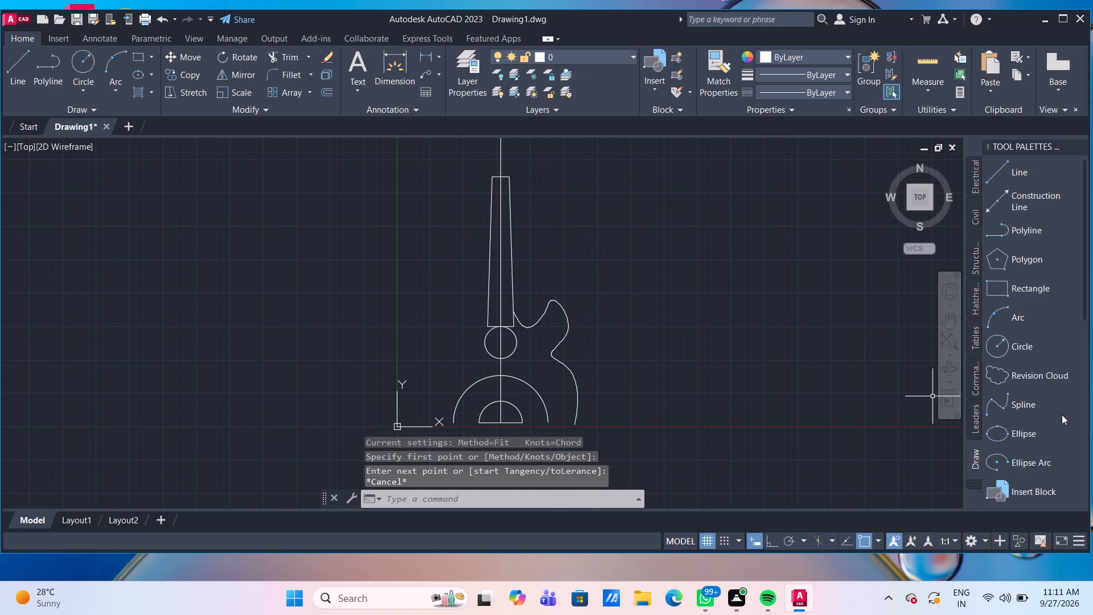
Draw the left body spline from the upper part of the left shaft line through a dip, up around a horn and down its outer side.
{"action": "left_click", "coordinate": [1023, 403]}
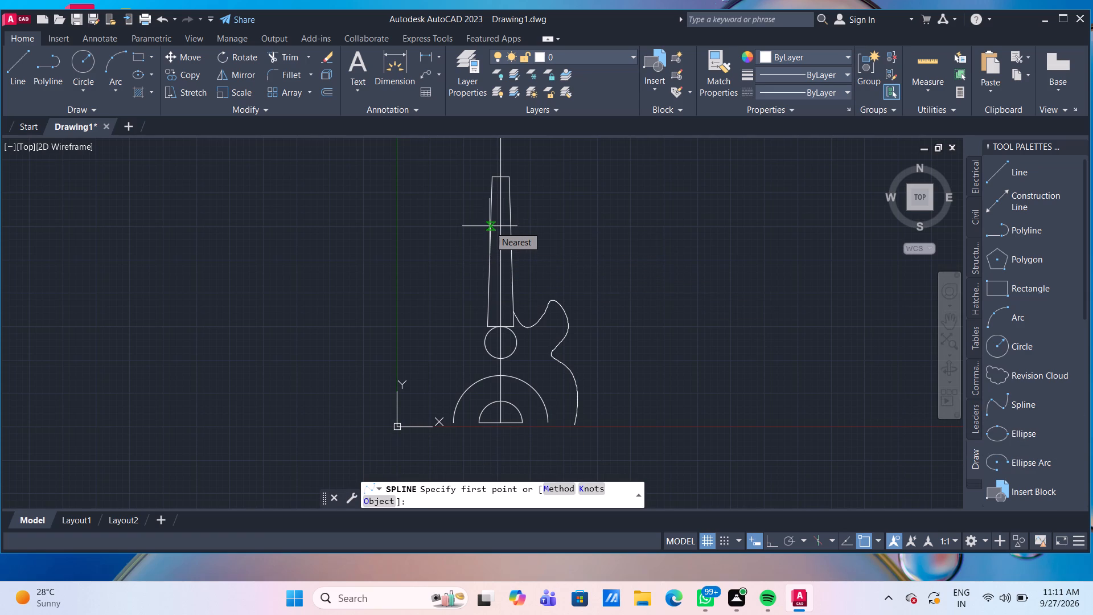
{"action": "left_click", "coordinate": [490, 226]}
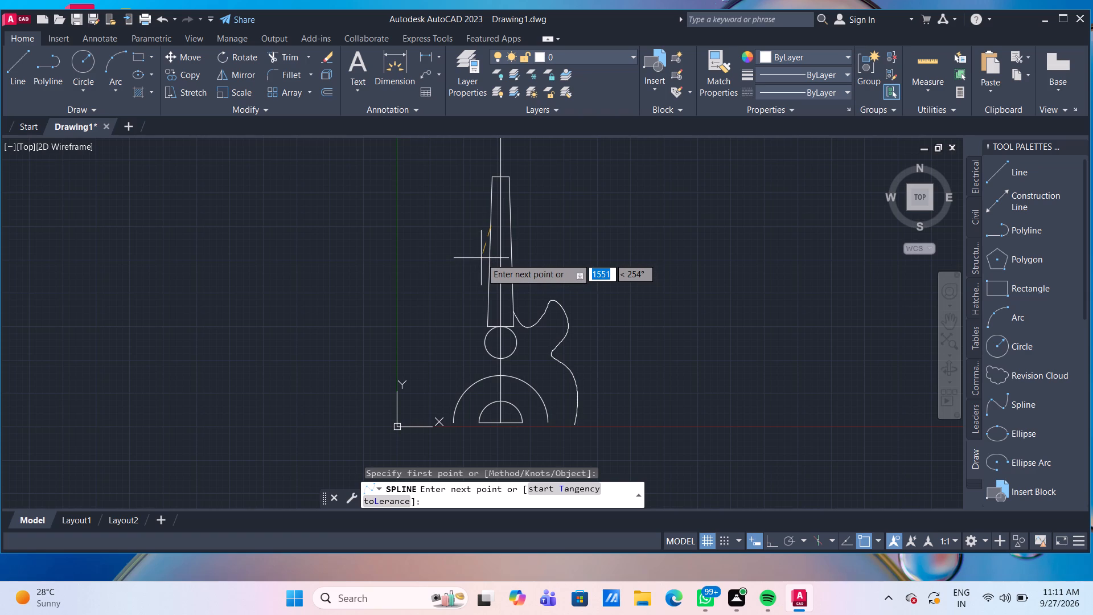
{"action": "left_click", "coordinate": [481, 258]}
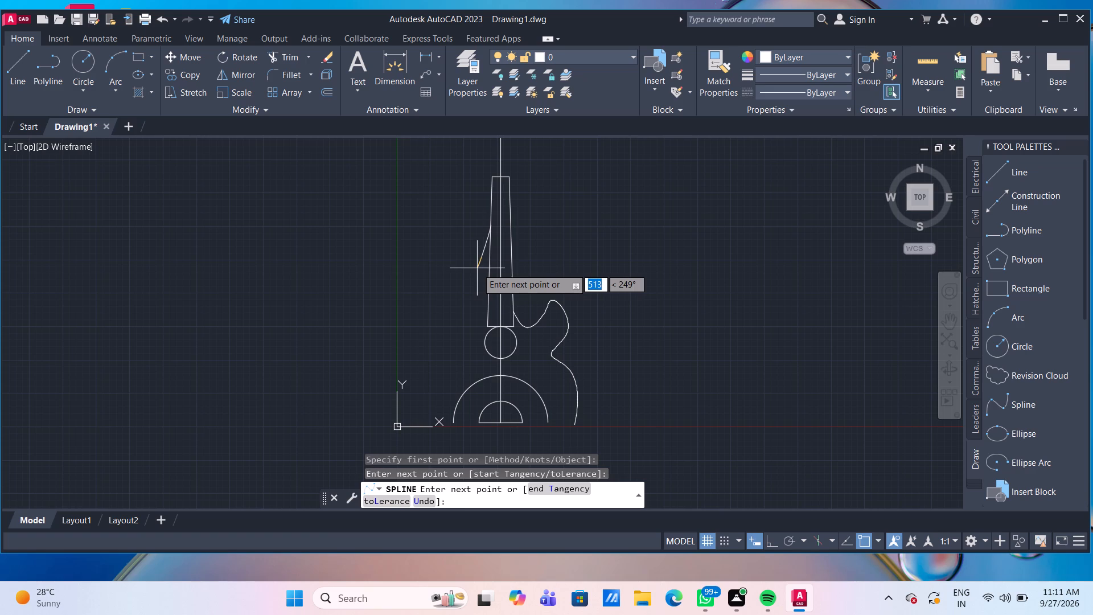
{"action": "left_click", "coordinate": [477, 268]}
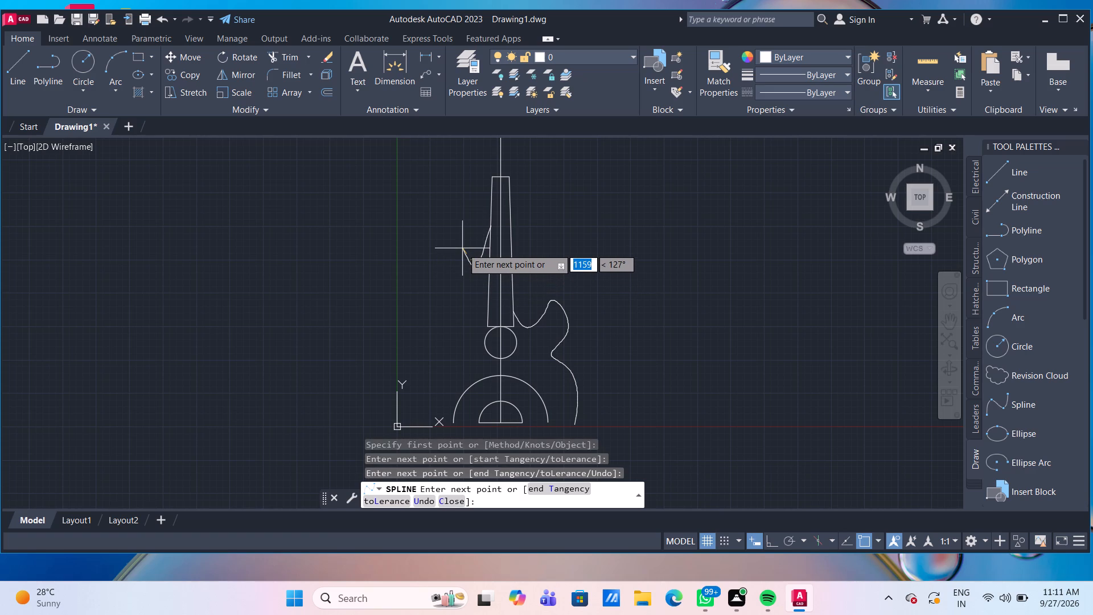
{"action": "left_click", "coordinate": [462, 248]}
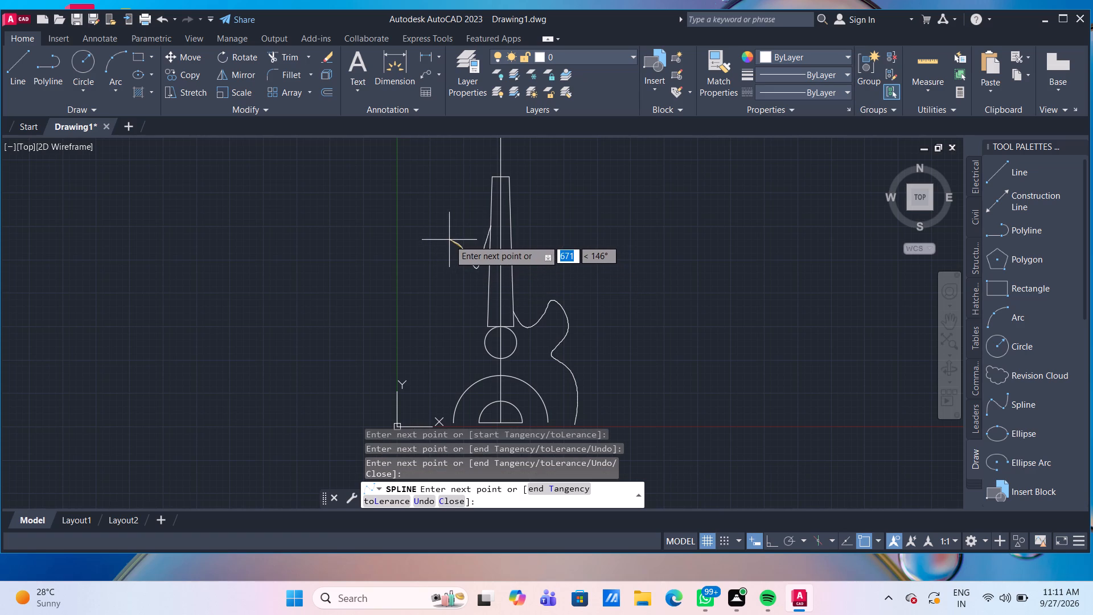
{"action": "left_click", "coordinate": [446, 239]}
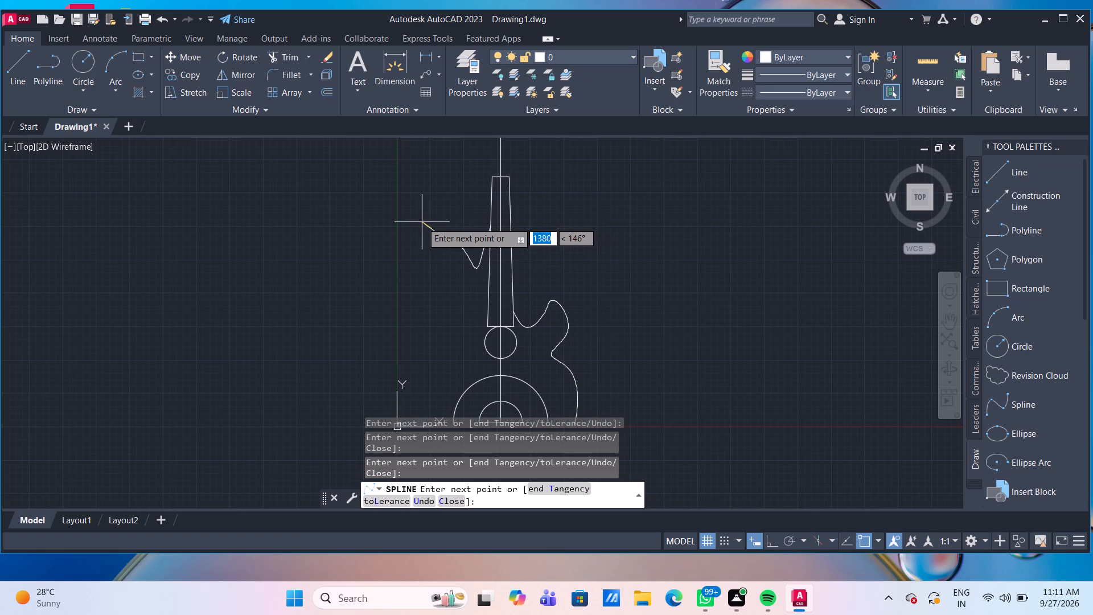
{"action": "left_click", "coordinate": [420, 224]}
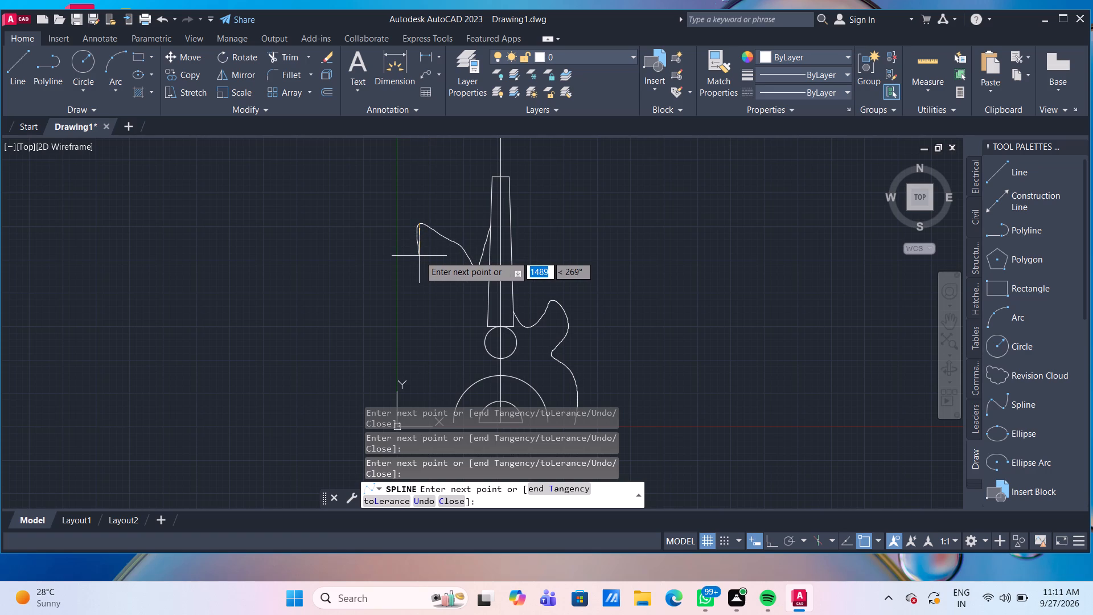
{"action": "left_click", "coordinate": [419, 256]}
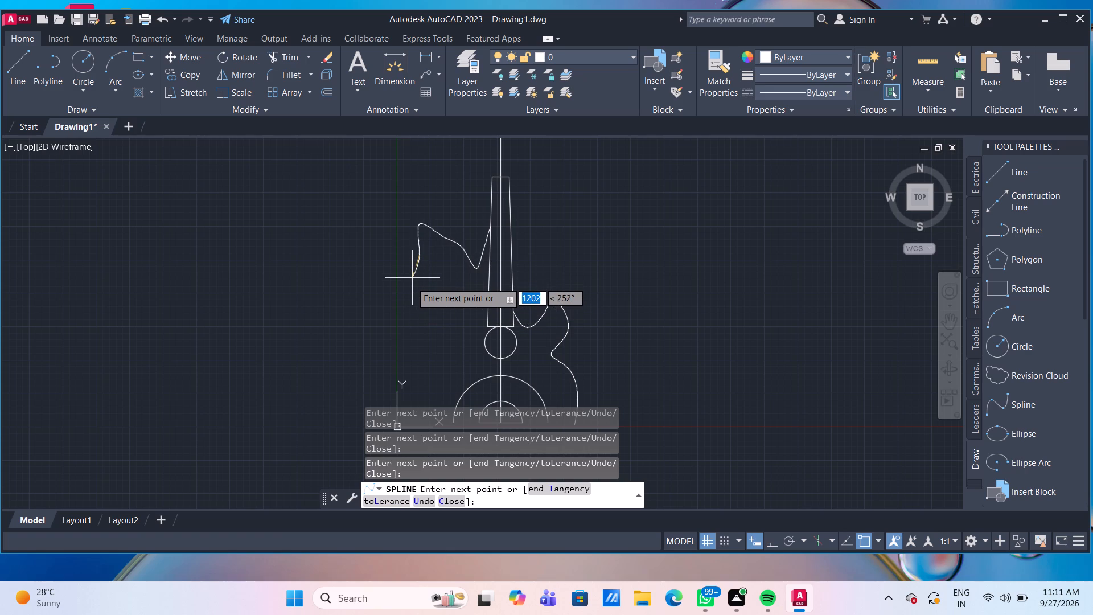
{"action": "left_click", "coordinate": [410, 282]}
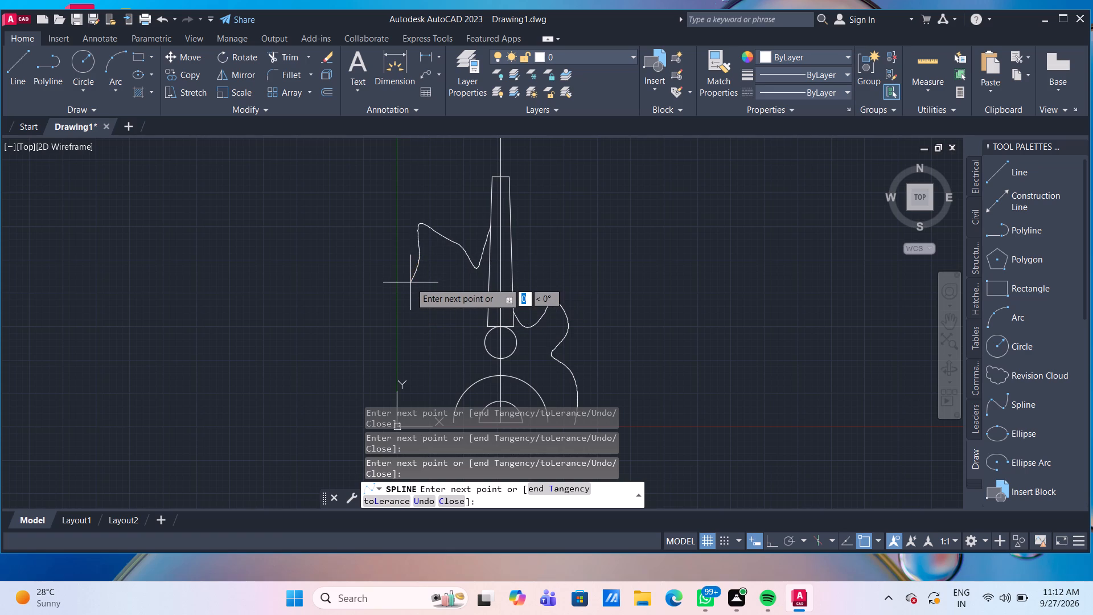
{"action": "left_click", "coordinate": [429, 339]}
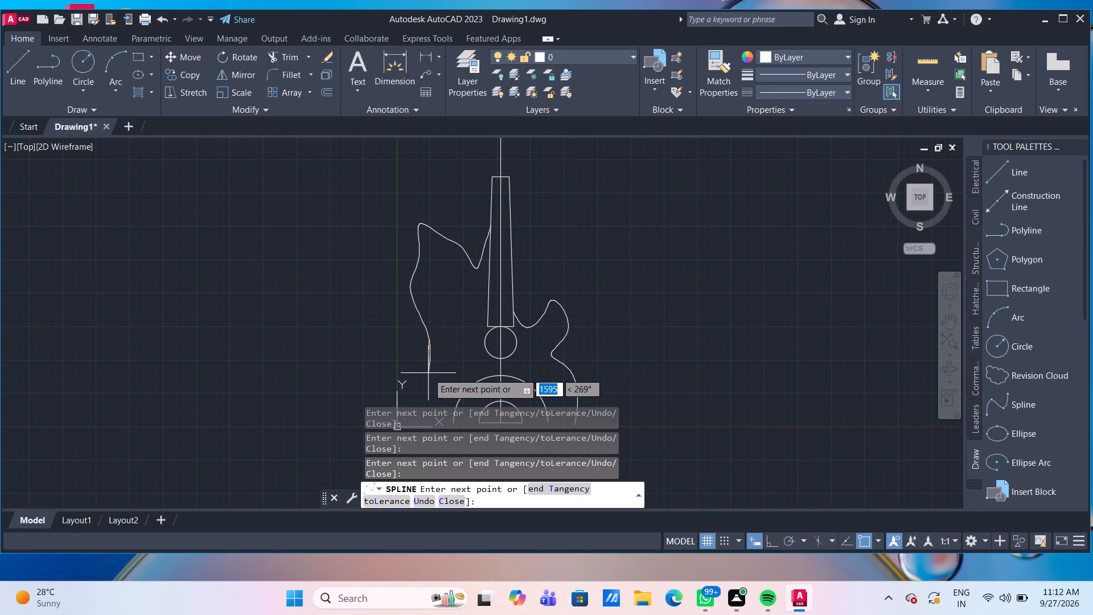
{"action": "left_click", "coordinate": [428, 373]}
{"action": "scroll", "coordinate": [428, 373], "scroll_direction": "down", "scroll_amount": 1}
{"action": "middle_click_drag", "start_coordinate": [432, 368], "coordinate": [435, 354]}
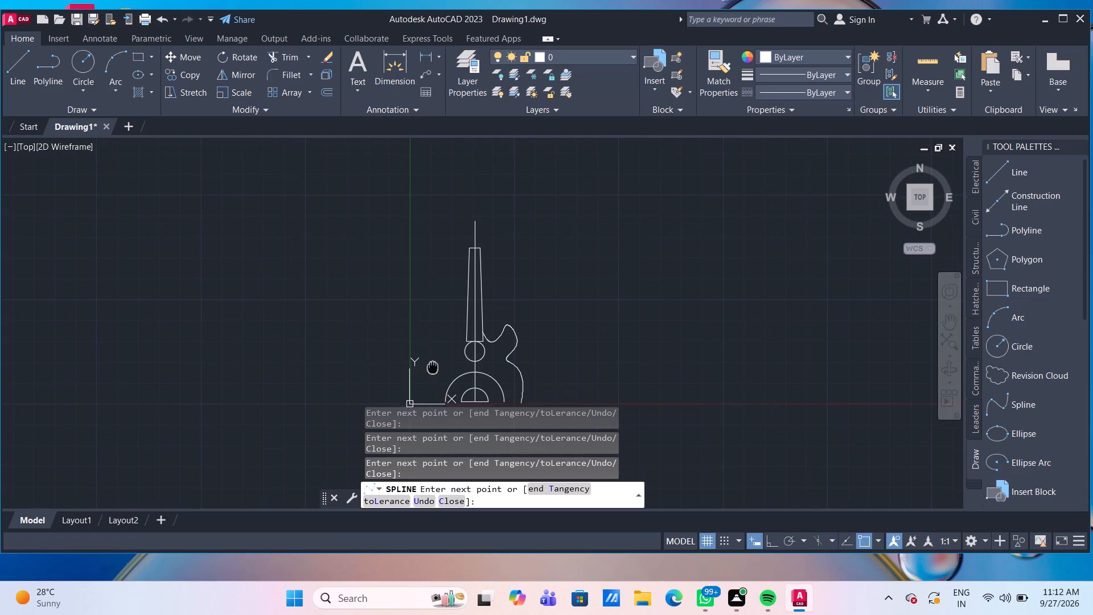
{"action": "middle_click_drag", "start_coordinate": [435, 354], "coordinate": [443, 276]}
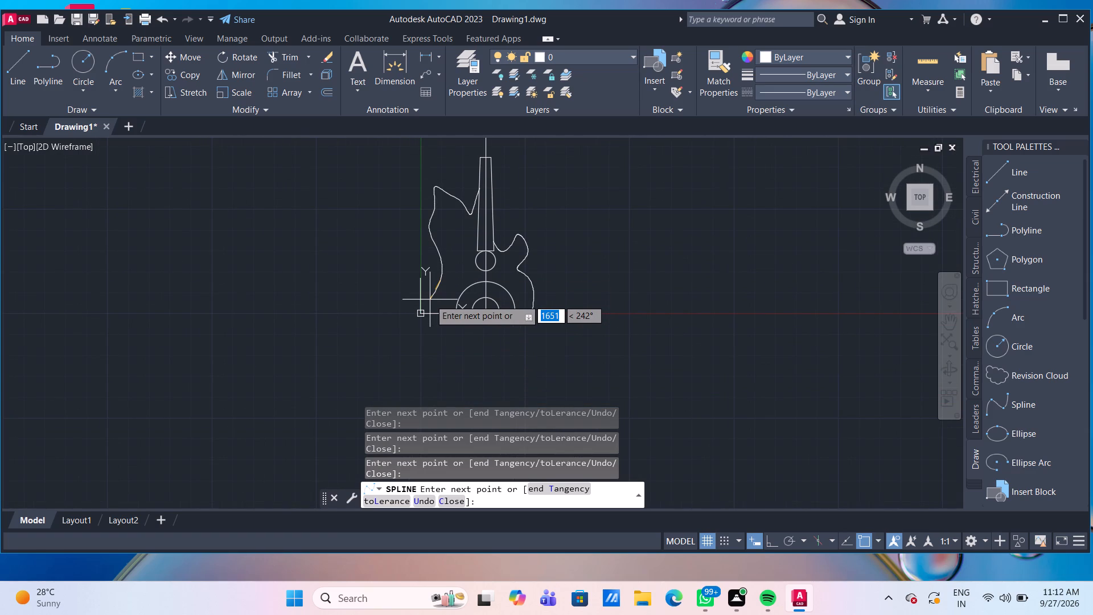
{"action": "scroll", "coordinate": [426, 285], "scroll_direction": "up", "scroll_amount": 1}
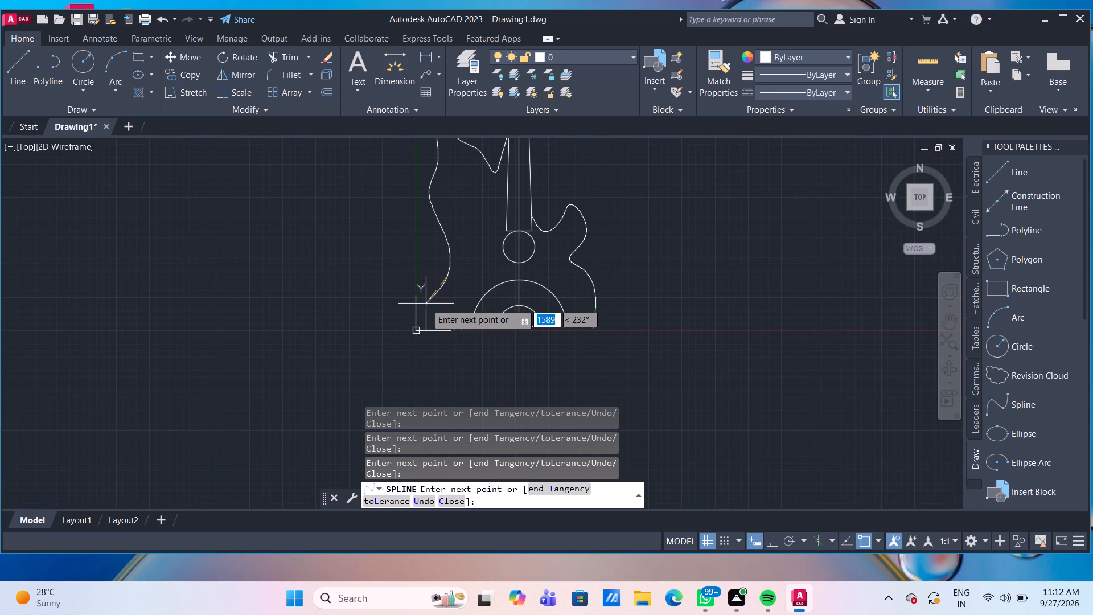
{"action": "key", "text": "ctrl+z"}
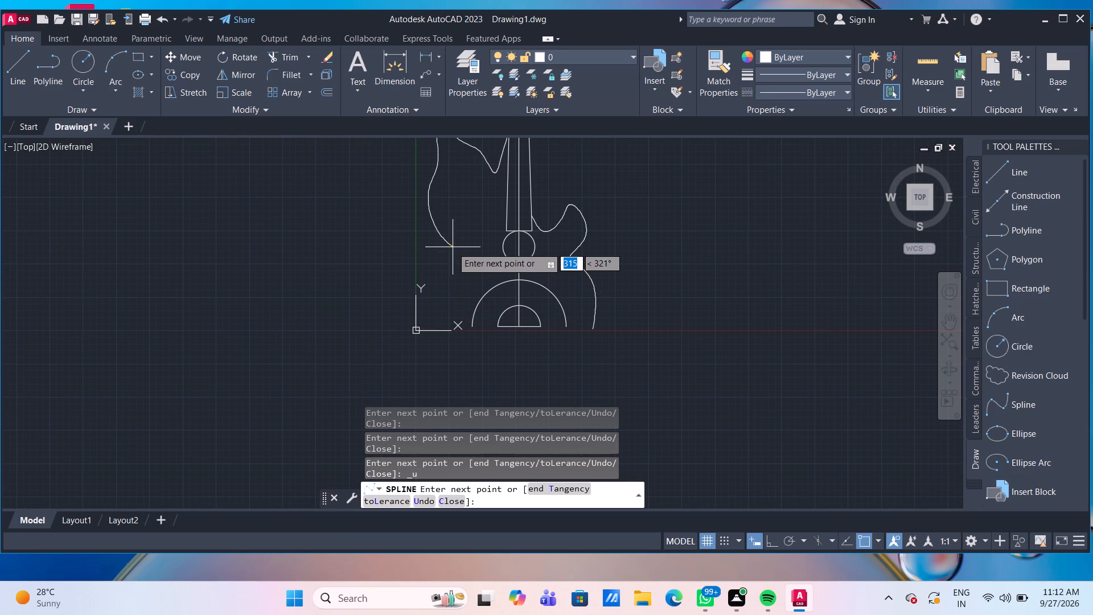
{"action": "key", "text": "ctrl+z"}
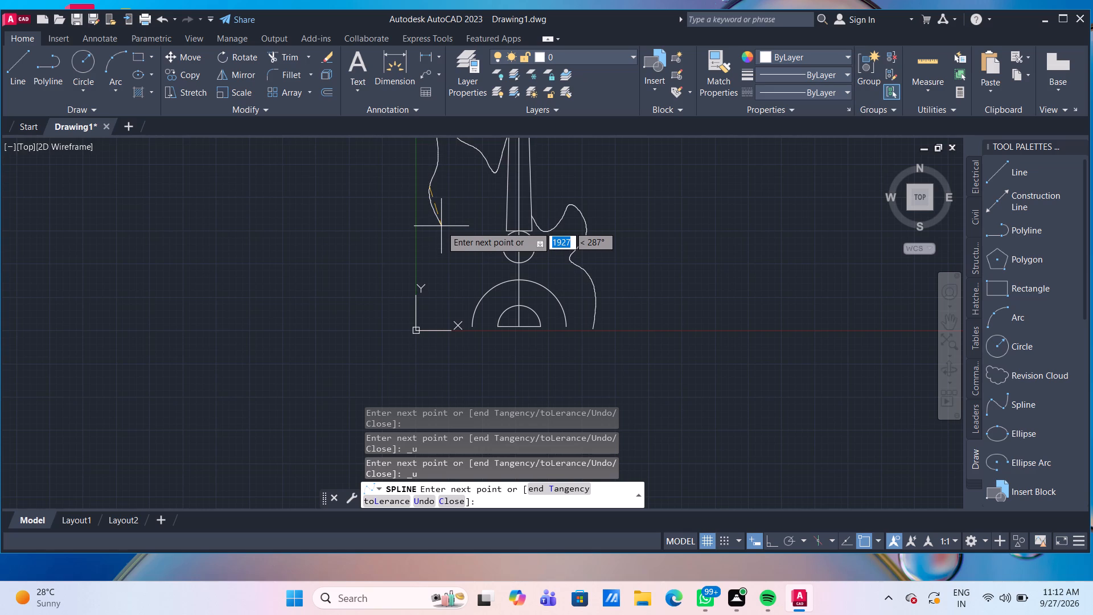
Continue the left body spline in through a waist, out around a lower bulge, and end it just below the arches' baseline.
{"action": "left_click", "coordinate": [441, 226]}
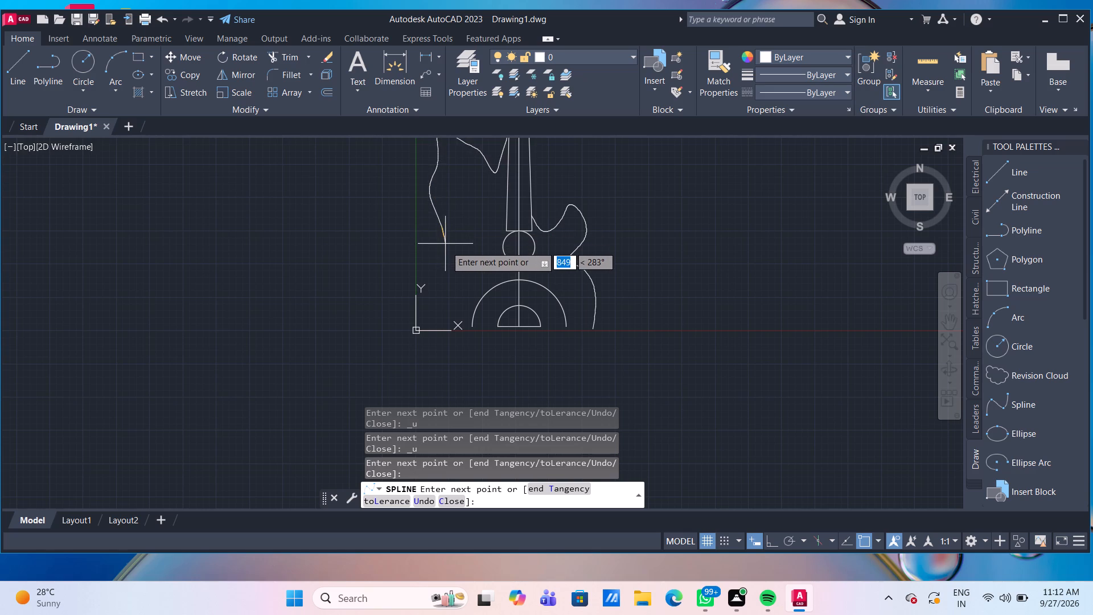
{"action": "left_click", "coordinate": [445, 250]}
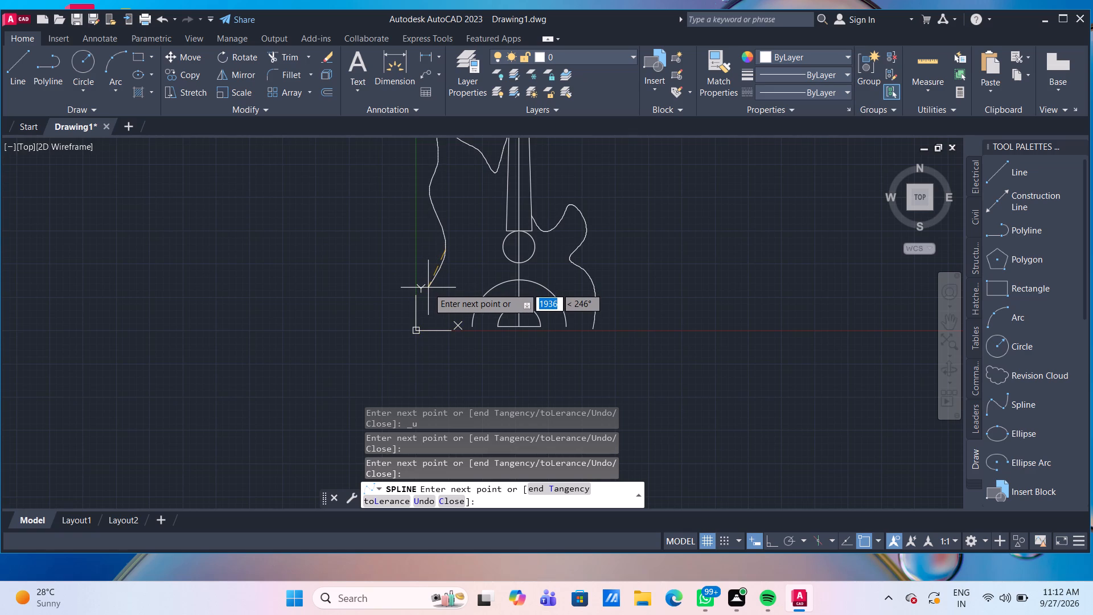
{"action": "left_click", "coordinate": [430, 290]}
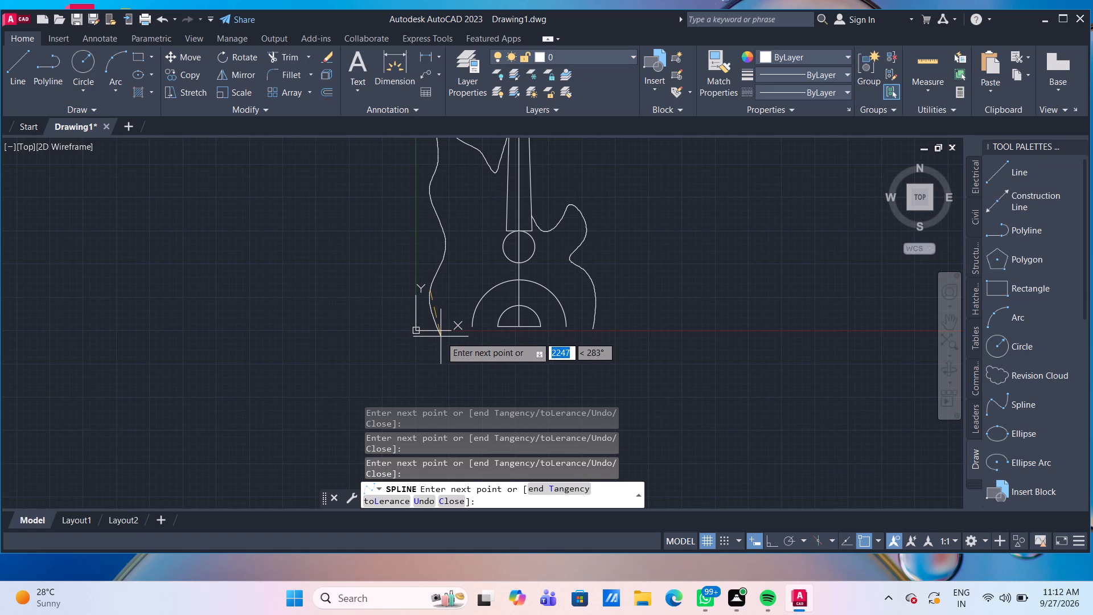
{"action": "left_click", "coordinate": [441, 337]}
{"action": "key", "text": "Return"}
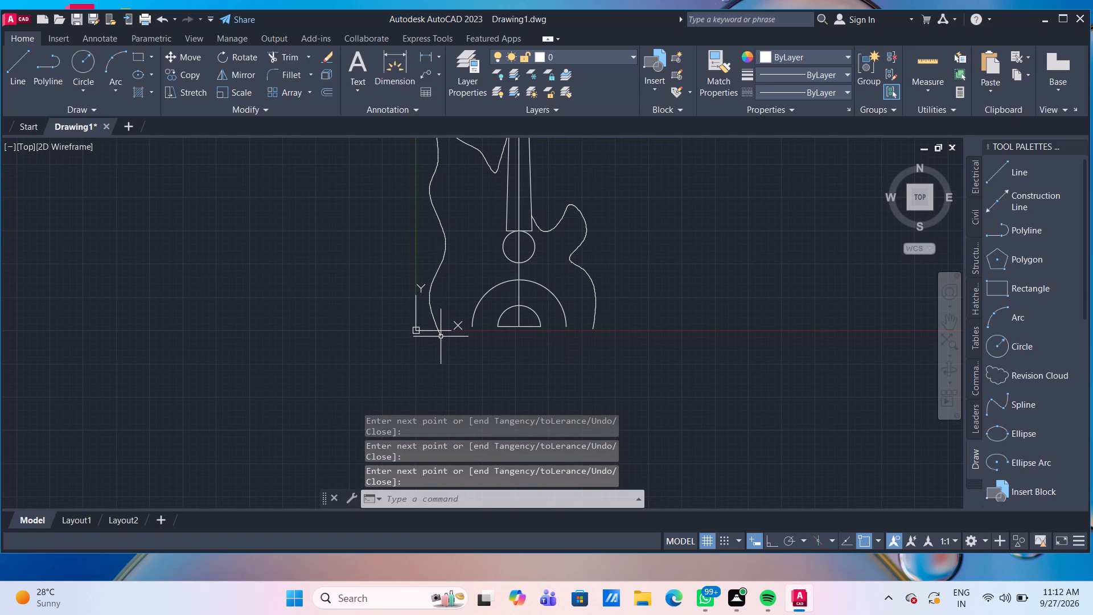
Draw a new spline from the left horn's outer edge, out around a larger lobe above it and back toward the neck.
{"action": "scroll", "coordinate": [441, 337], "scroll_direction": "down", "scroll_amount": 1}
{"action": "scroll", "coordinate": [488, 211], "scroll_direction": "up", "scroll_amount": 2}
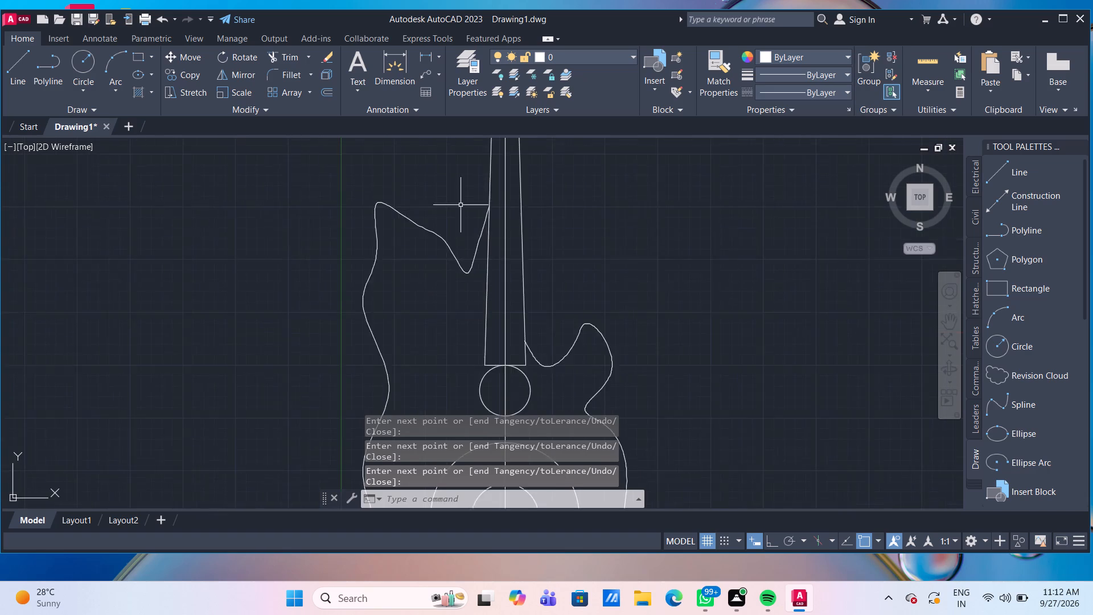
{"action": "scroll", "coordinate": [461, 205], "scroll_direction": "up", "scroll_amount": 1}
{"action": "scroll", "coordinate": [443, 157], "scroll_direction": "down", "scroll_amount": 3}
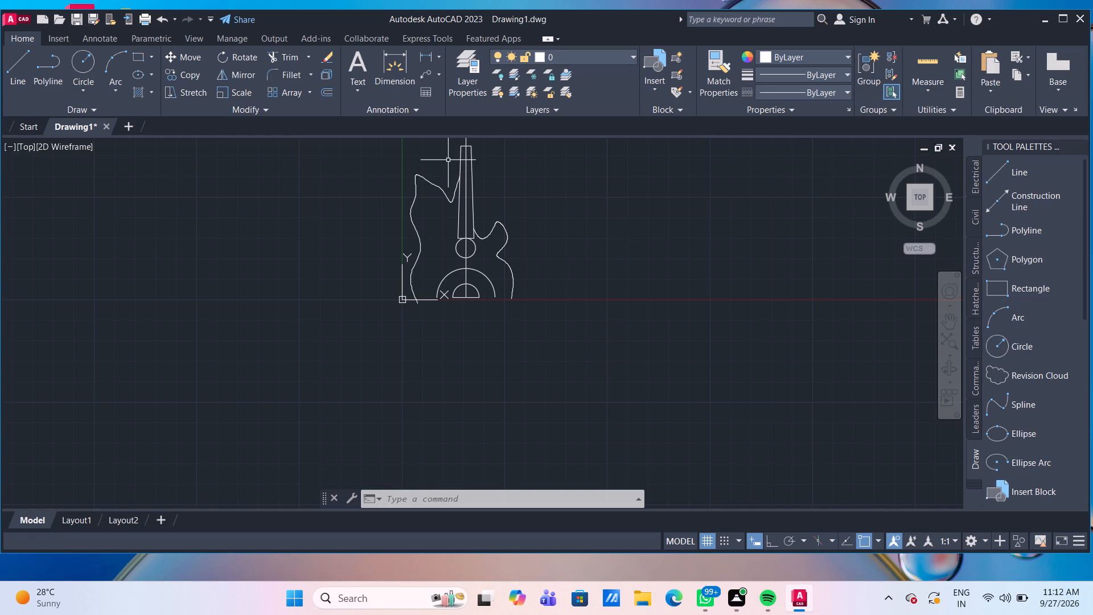
{"action": "middle_click_drag", "start_coordinate": [448, 162], "coordinate": [444, 236]}
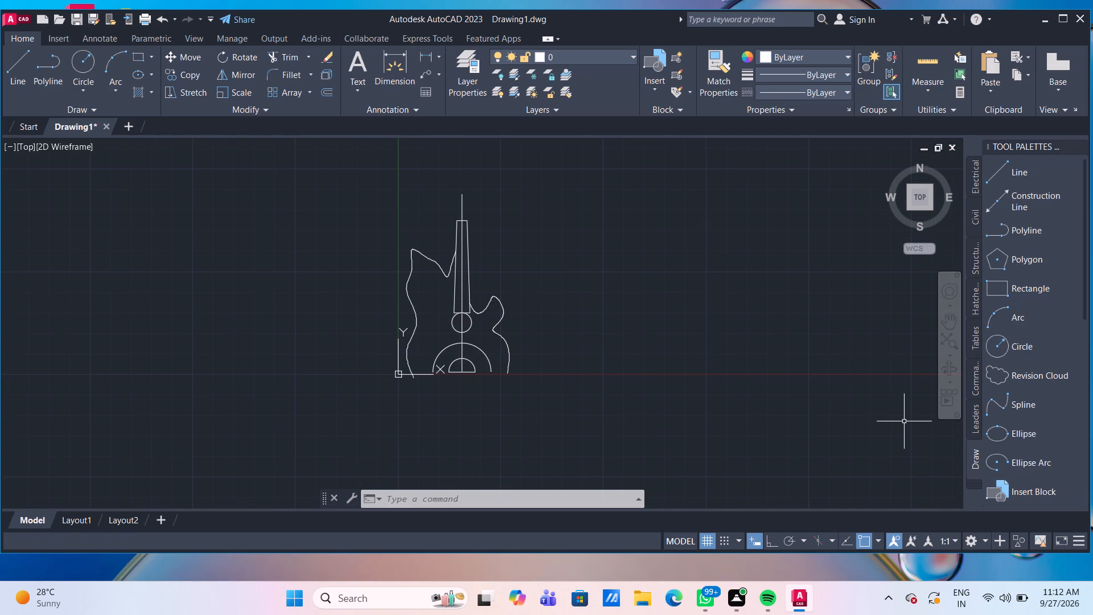
{"action": "left_click", "coordinate": [1018, 400]}
{"action": "scroll", "coordinate": [402, 261], "scroll_direction": "up", "scroll_amount": 2}
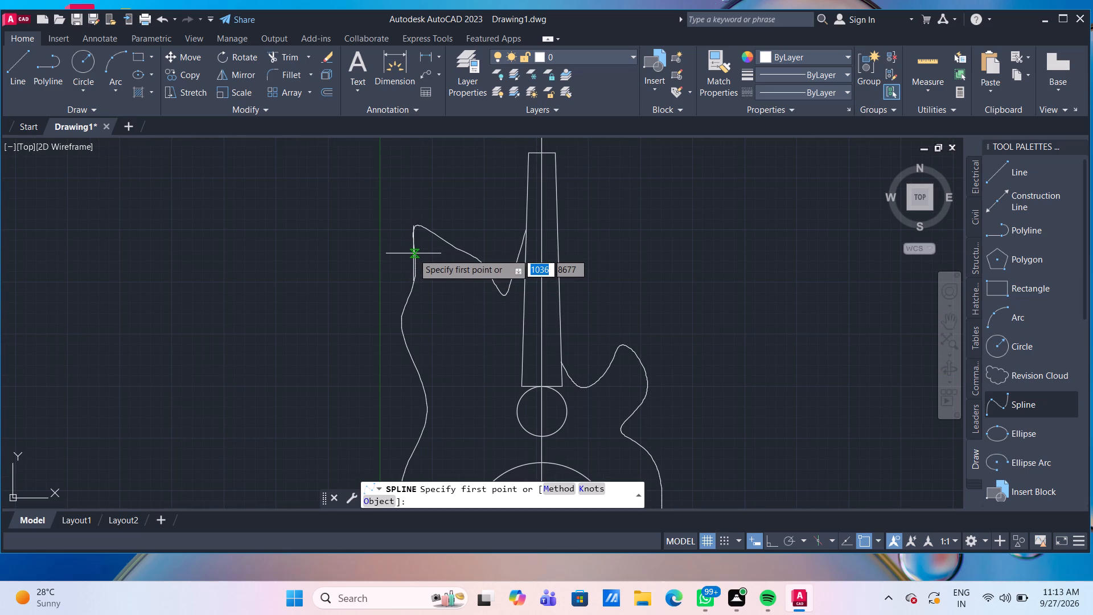
{"action": "left_click", "coordinate": [413, 253]}
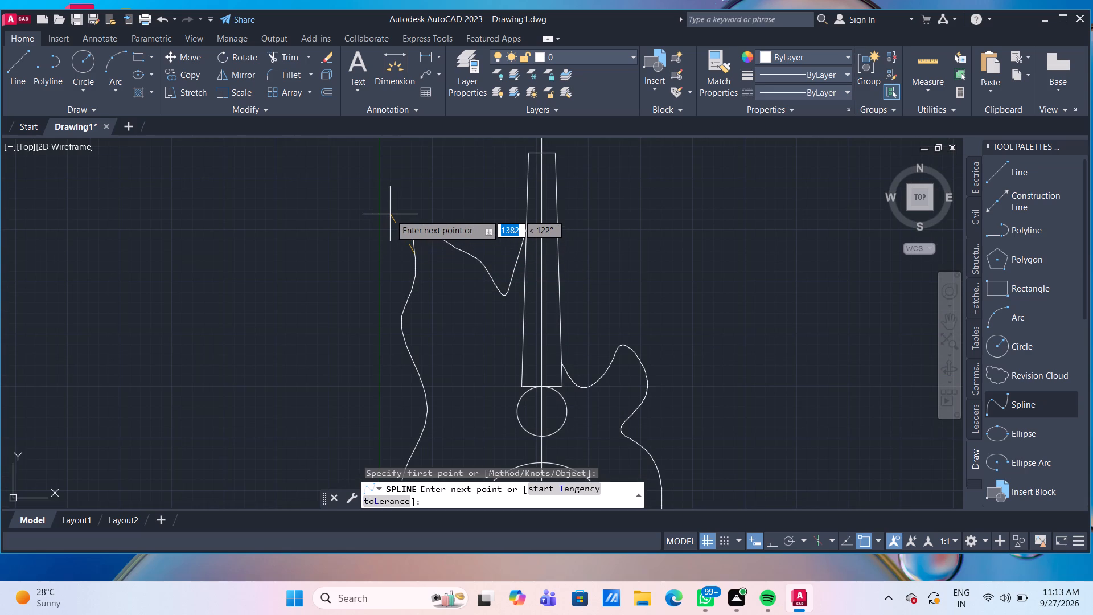
{"action": "left_click", "coordinate": [390, 214]}
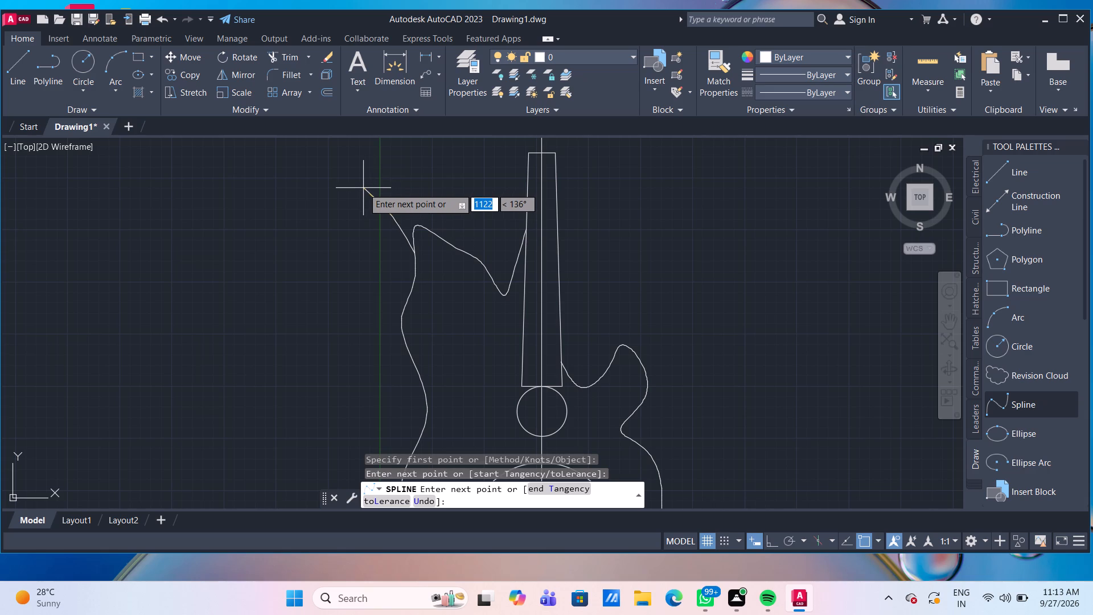
{"action": "left_click", "coordinate": [358, 204]}
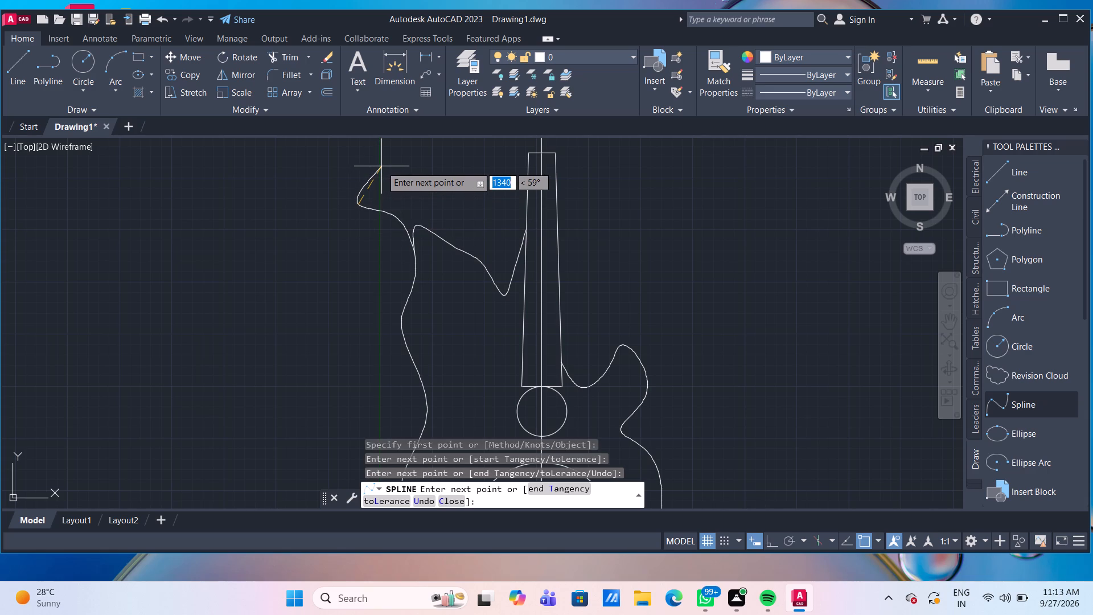
{"action": "left_click", "coordinate": [381, 166]}
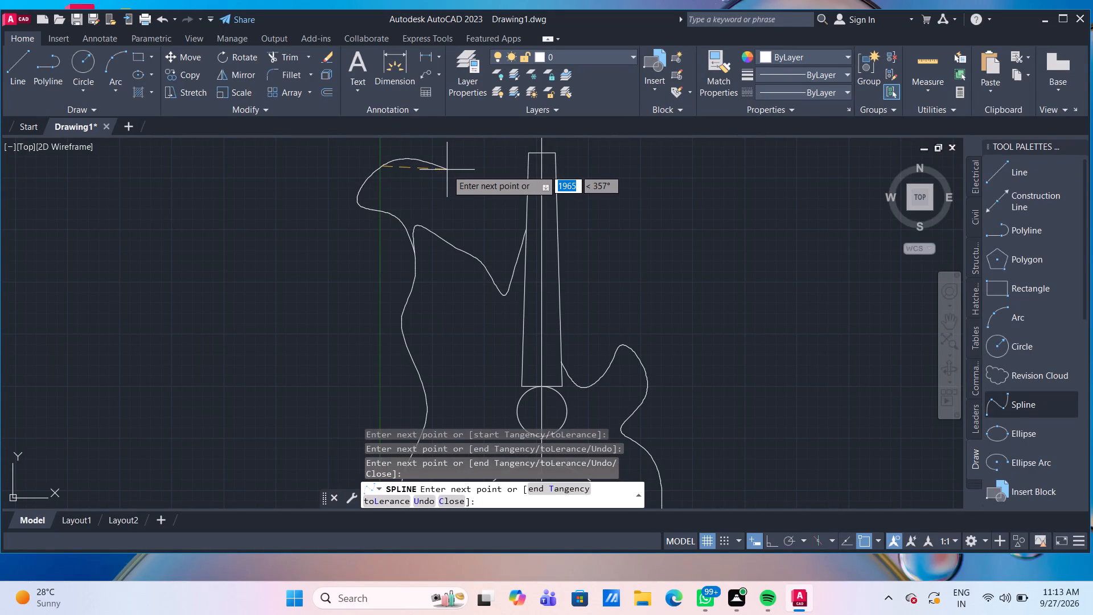
{"action": "left_click", "coordinate": [447, 170]}
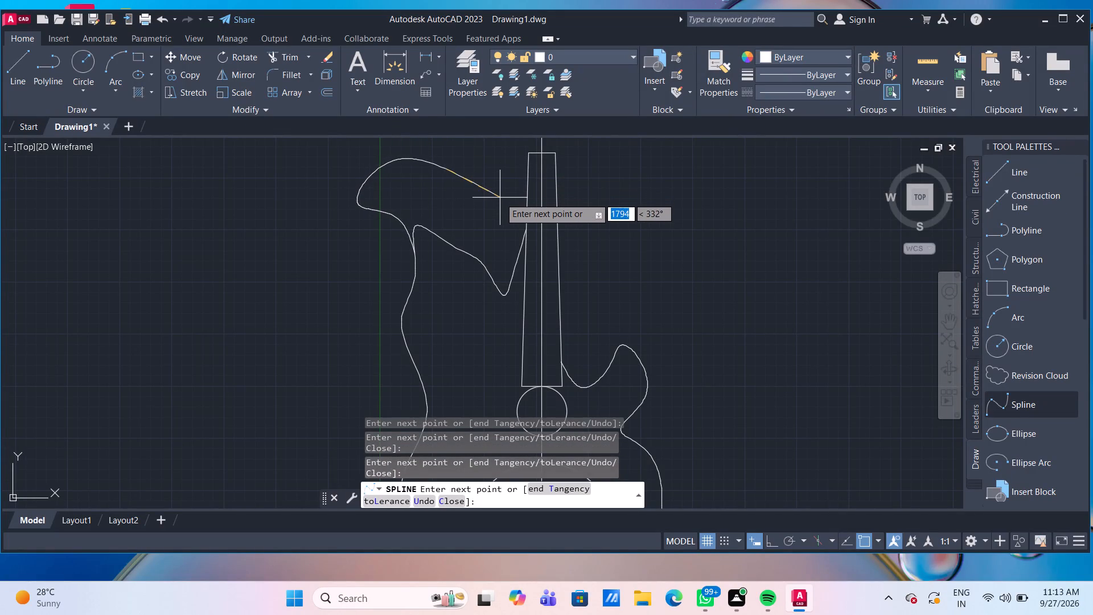
{"action": "left_click", "coordinate": [473, 177]}
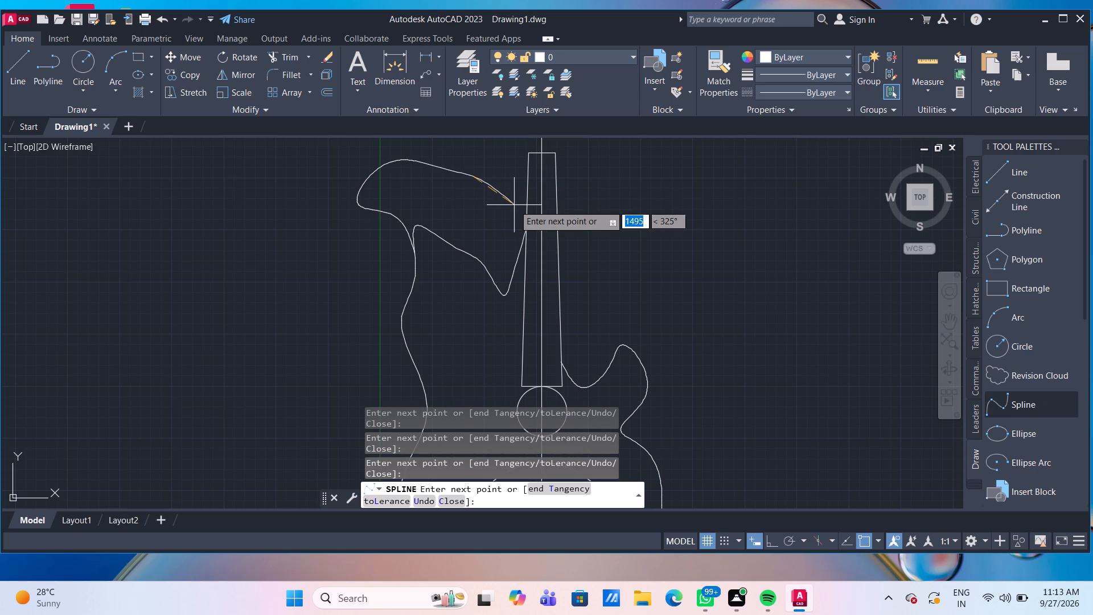
{"action": "left_click", "coordinate": [514, 197]}
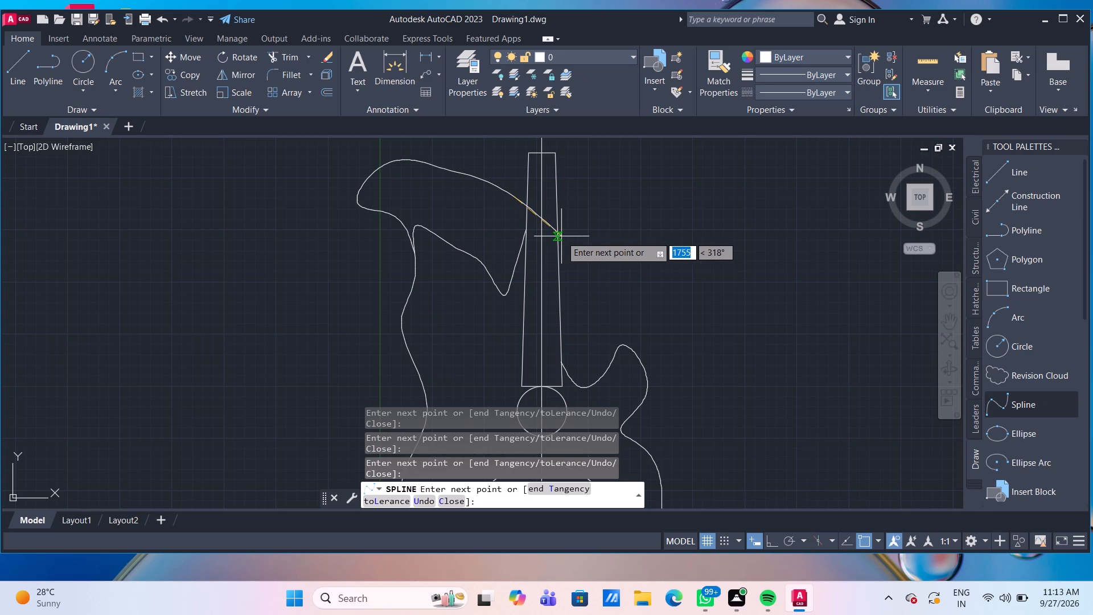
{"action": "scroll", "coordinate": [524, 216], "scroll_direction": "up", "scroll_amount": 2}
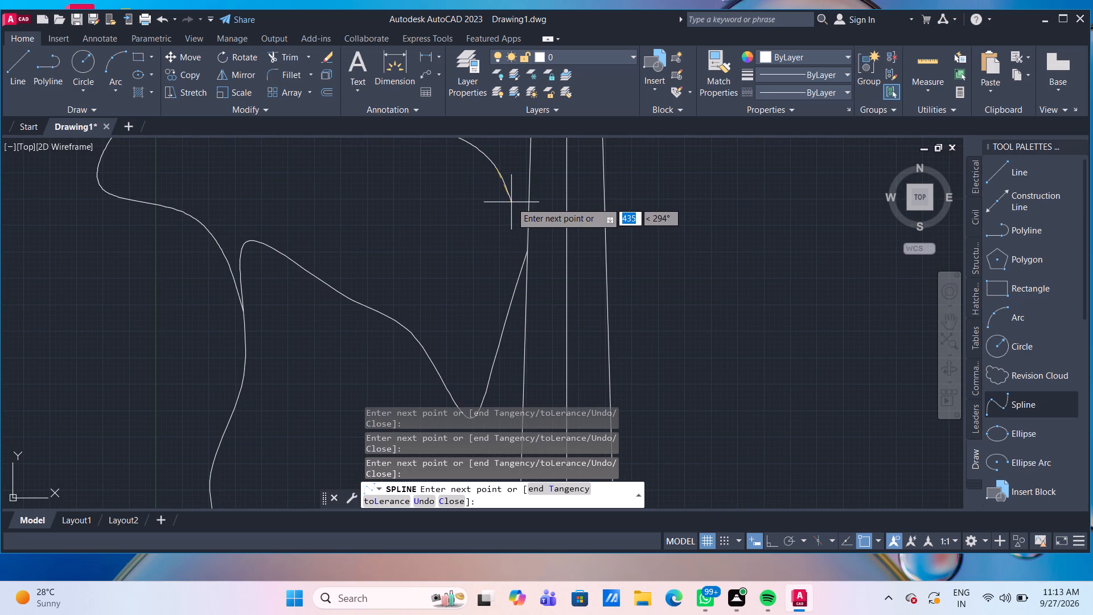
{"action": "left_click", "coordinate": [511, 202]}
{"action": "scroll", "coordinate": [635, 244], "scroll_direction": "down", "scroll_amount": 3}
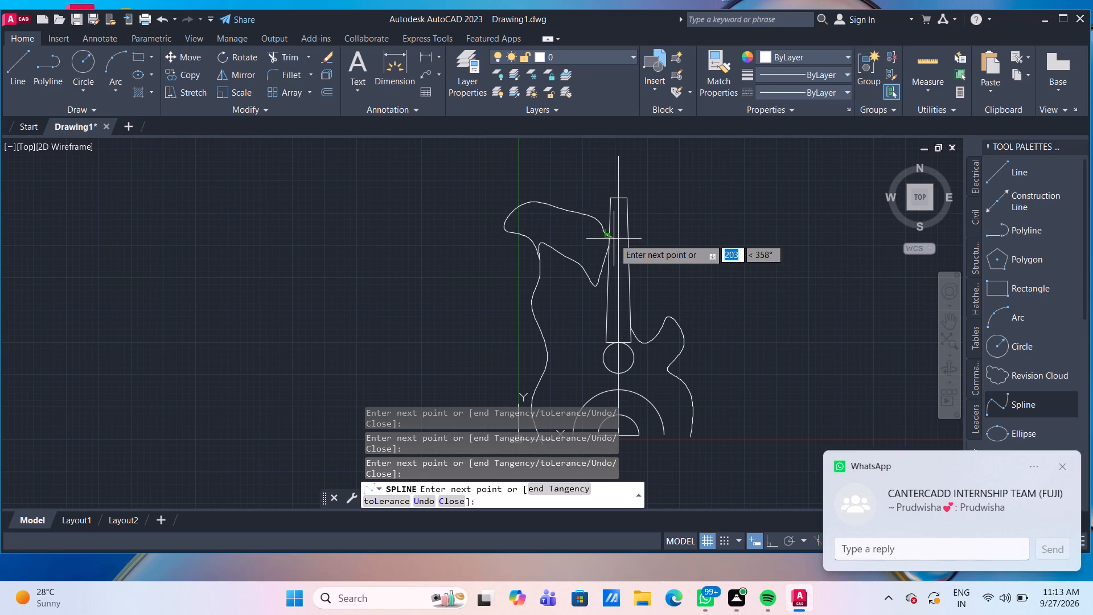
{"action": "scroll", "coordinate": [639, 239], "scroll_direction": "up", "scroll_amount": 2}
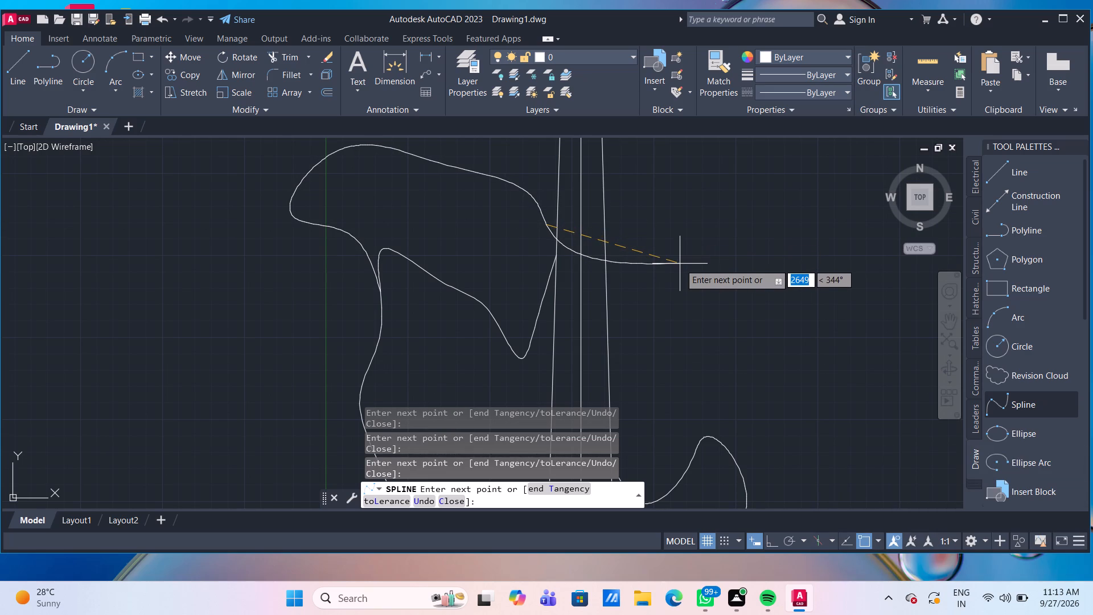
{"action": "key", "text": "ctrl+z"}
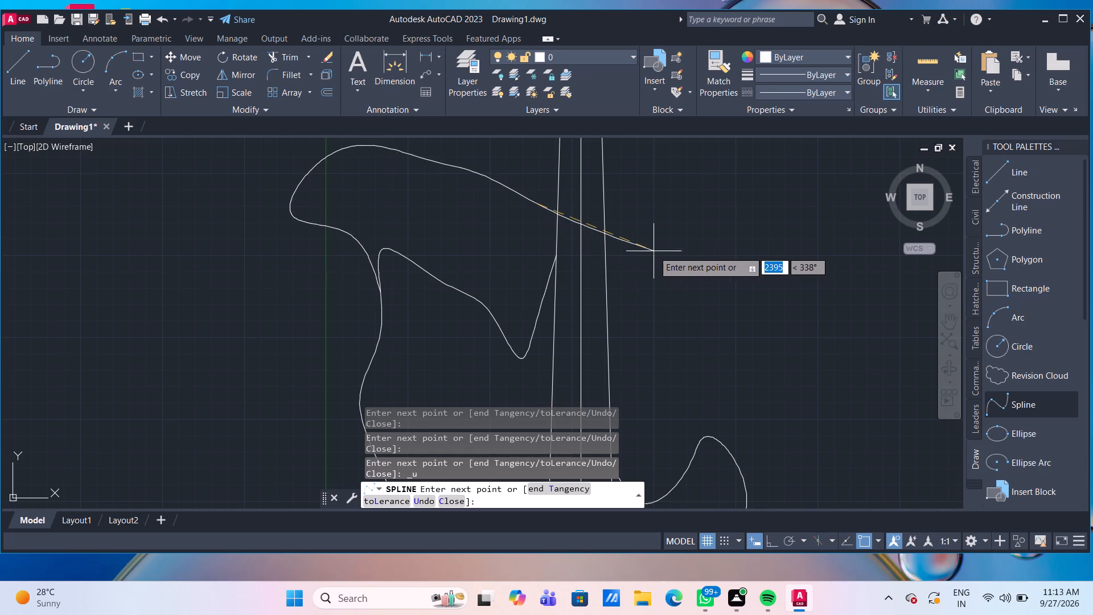
Carry the upper spline across the neck to a rounded tip well to its right, and end it curving back down toward the body.
{"action": "left_click", "coordinate": [638, 208]}
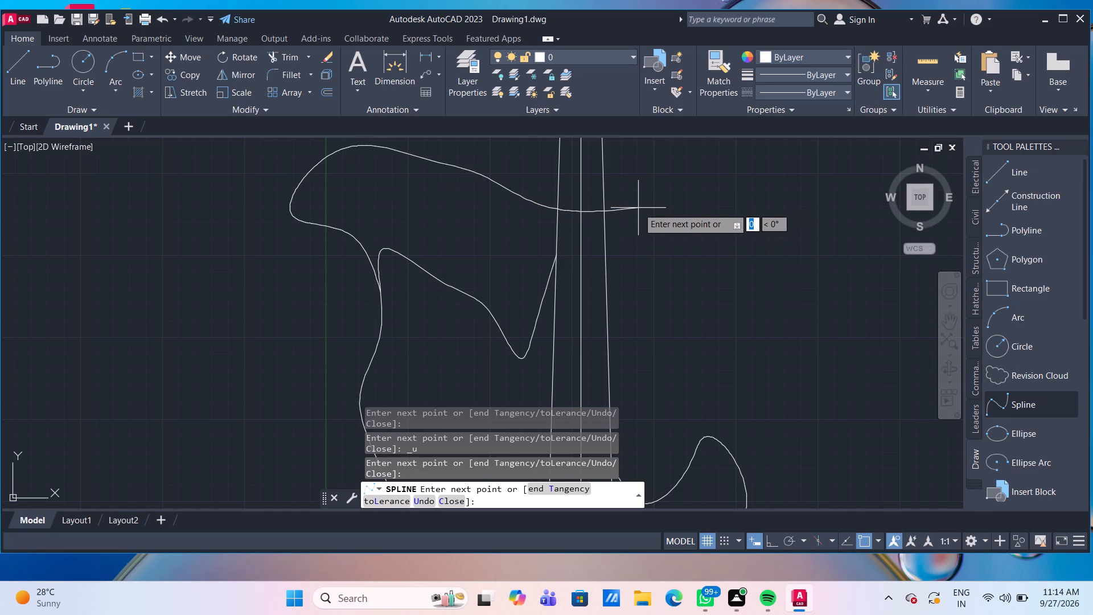
{"action": "scroll", "coordinate": [789, 244], "scroll_direction": "down", "scroll_amount": 1}
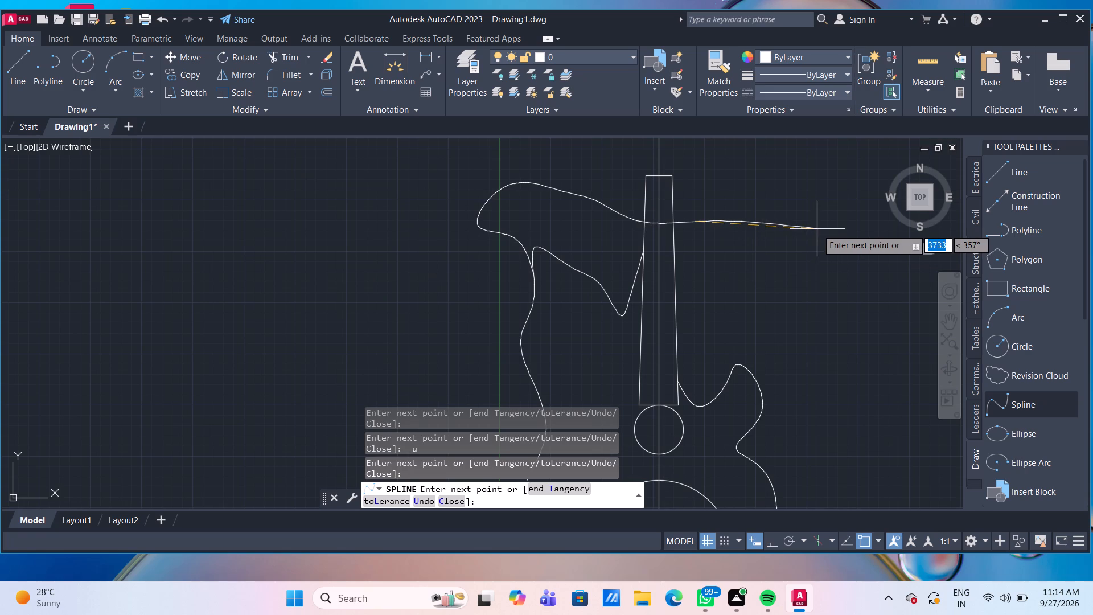
{"action": "left_click", "coordinate": [817, 229]}
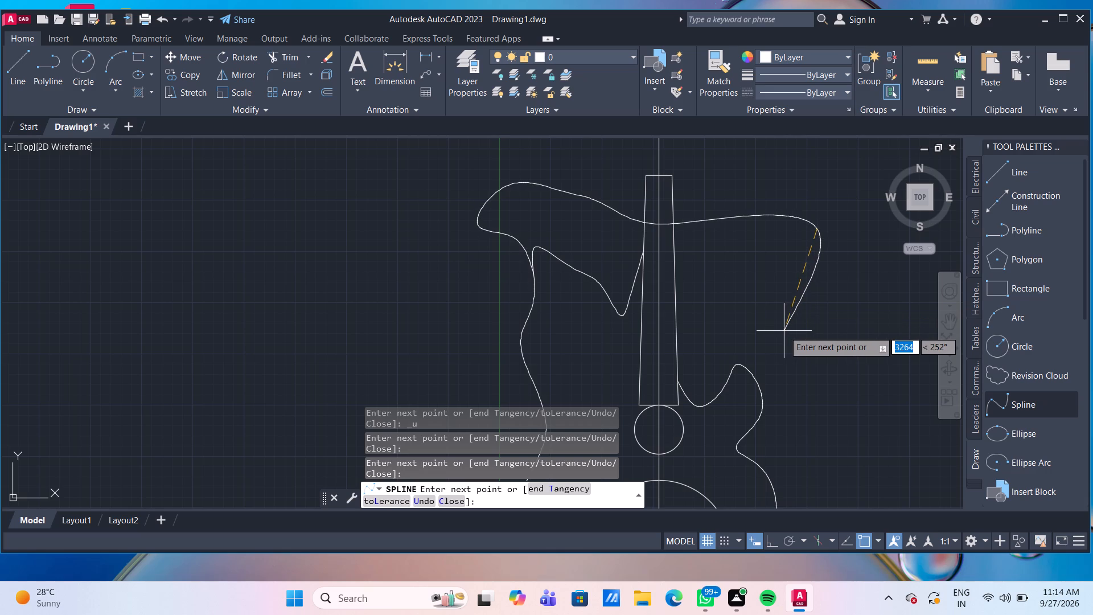
{"action": "left_click", "coordinate": [772, 302]}
{"action": "key", "text": "Return"}
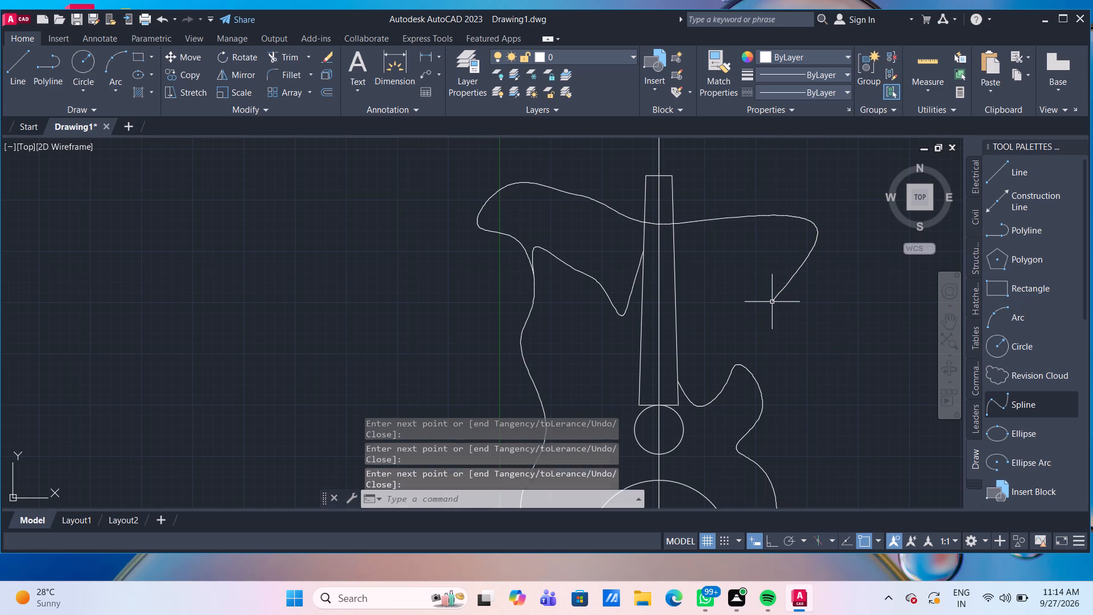
Draw a short curved spline from the upper spline just left of the neck down to the left body spline's rising end.
{"action": "scroll", "coordinate": [632, 315], "scroll_direction": "down", "scroll_amount": 2}
{"action": "middle_click_drag", "start_coordinate": [762, 345], "coordinate": [760, 344]}
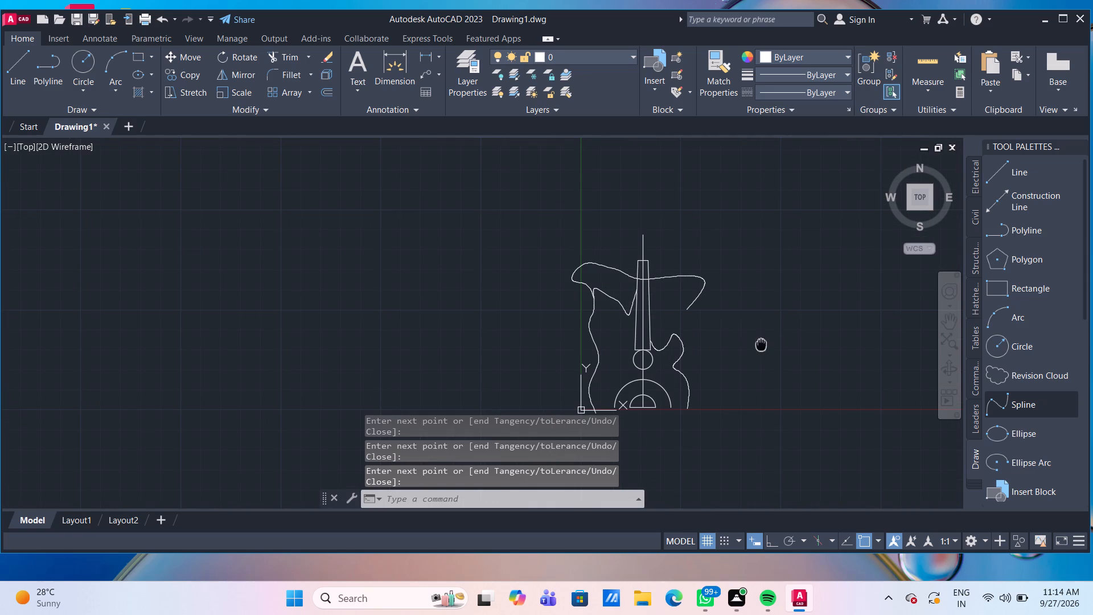
{"action": "middle_click_drag", "start_coordinate": [760, 344], "coordinate": [695, 292]}
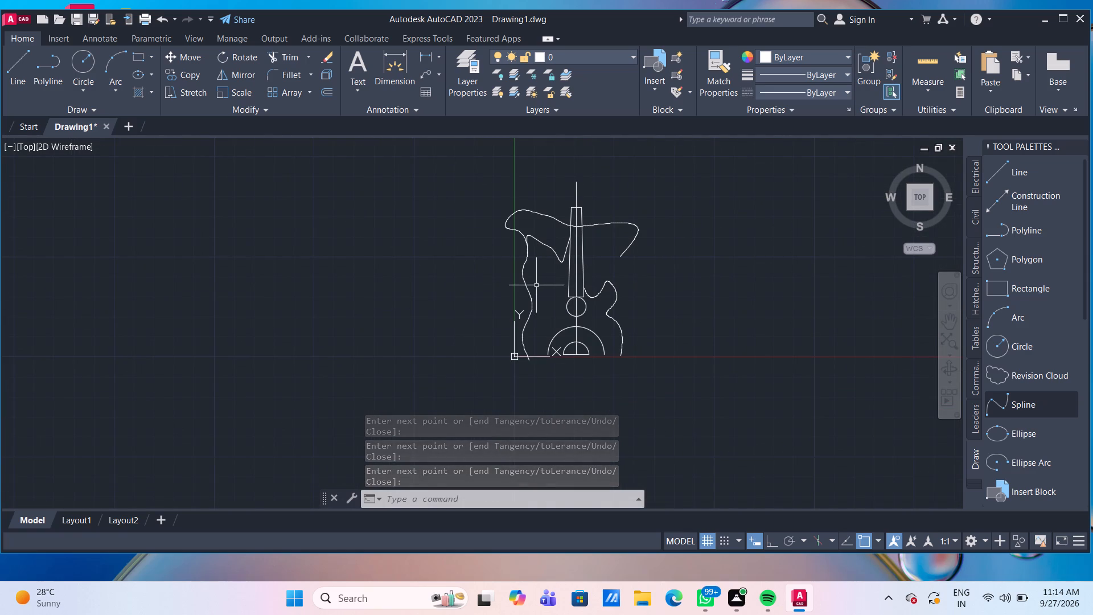
{"action": "scroll", "coordinate": [518, 237], "scroll_direction": "up", "scroll_amount": 3}
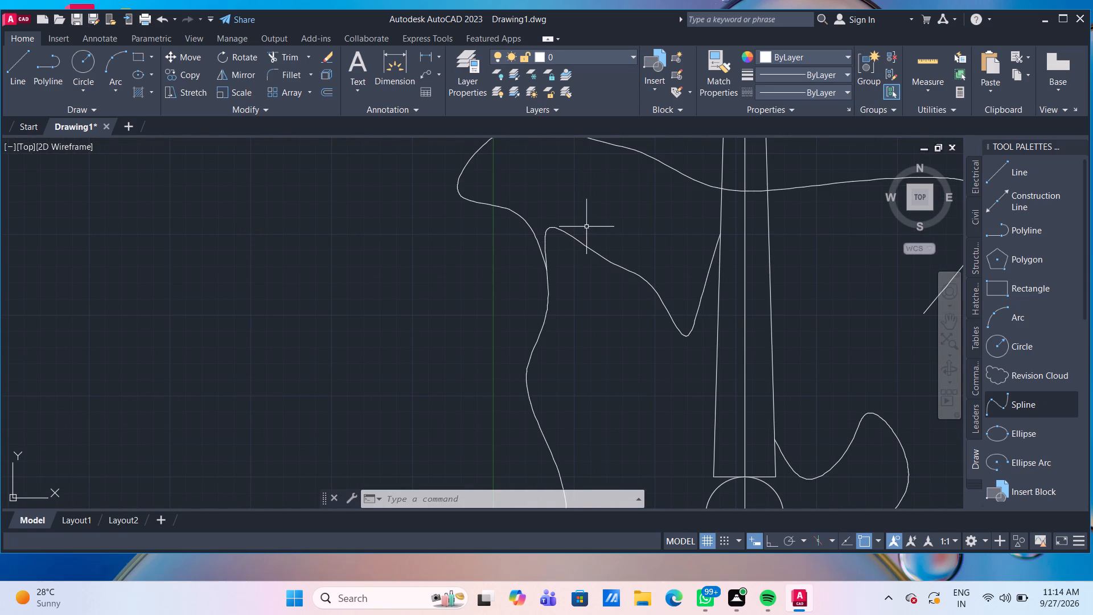
{"action": "middle_click_drag", "start_coordinate": [683, 222], "coordinate": [574, 264]}
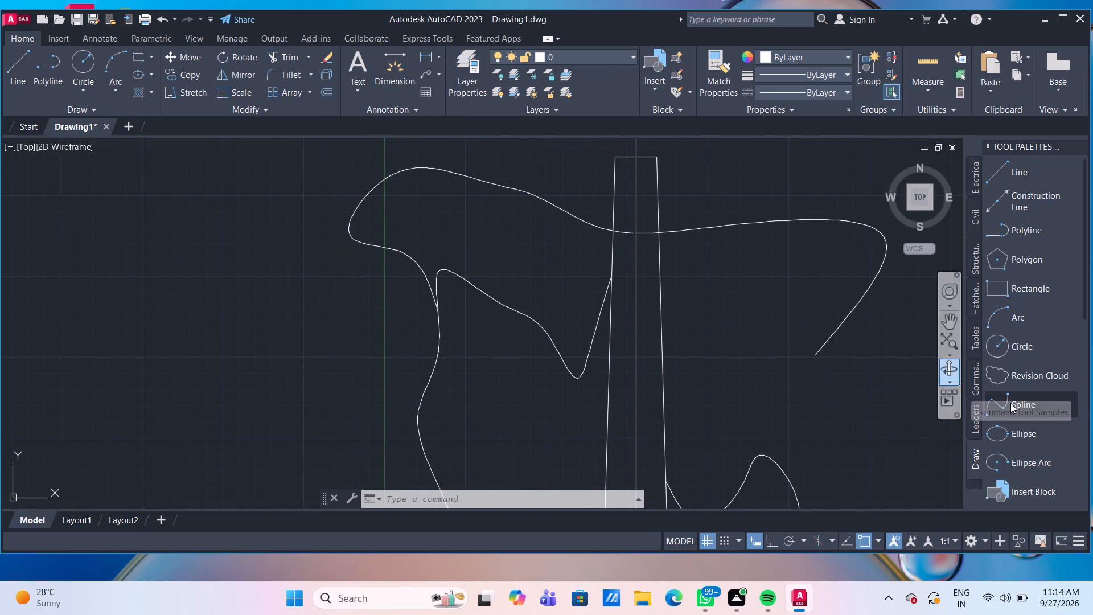
{"action": "left_click", "coordinate": [1010, 403]}
{"action": "scroll", "coordinate": [584, 228], "scroll_direction": "up", "scroll_amount": 2}
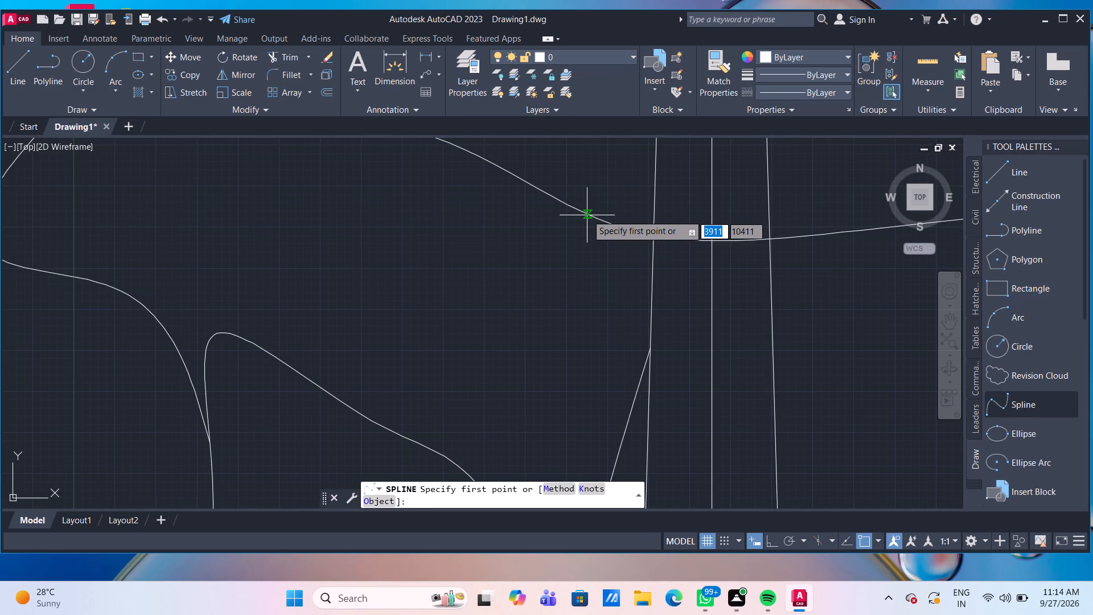
{"action": "left_click", "coordinate": [574, 208]}
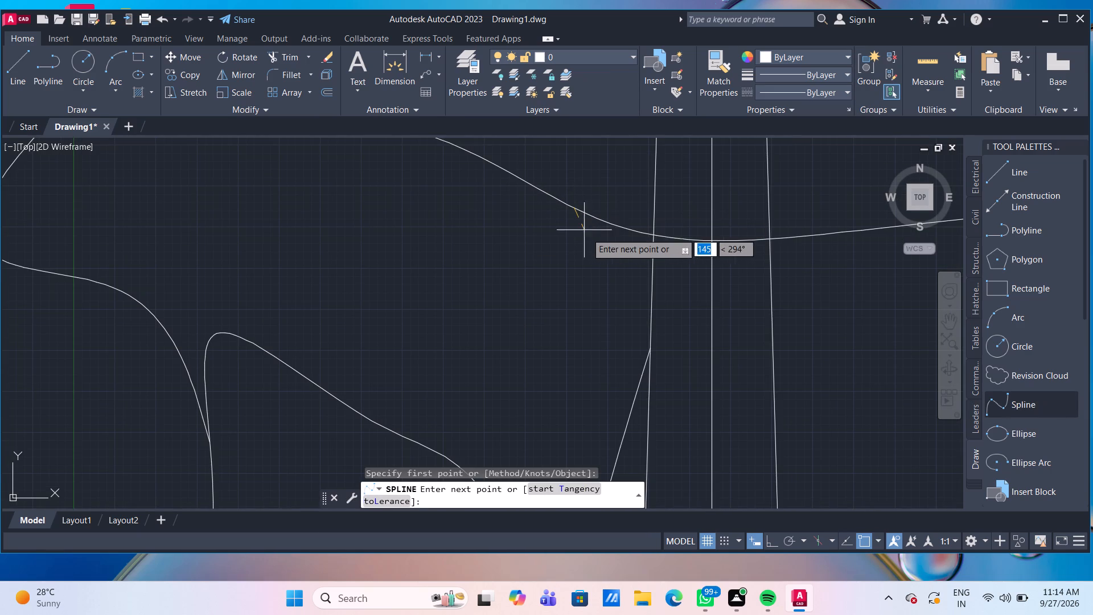
{"action": "left_click", "coordinate": [603, 266]}
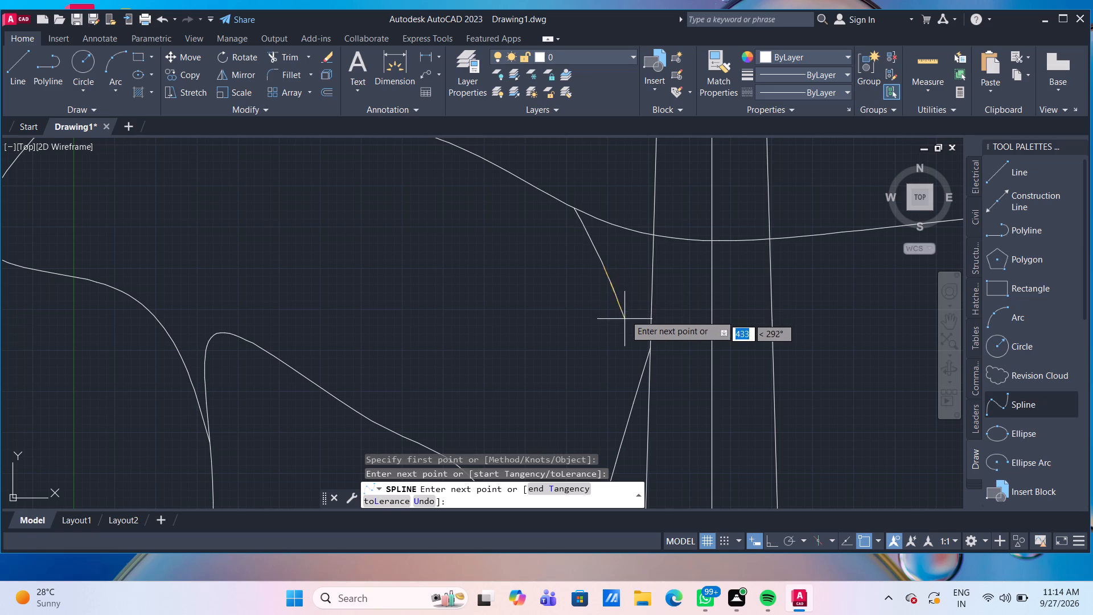
{"action": "left_click", "coordinate": [622, 323]}
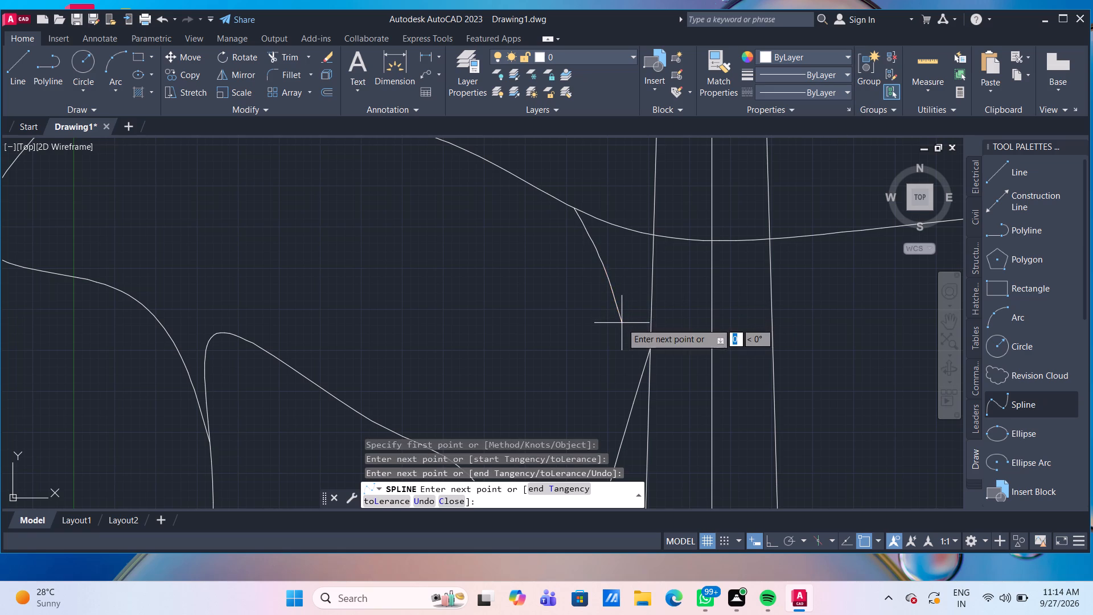
{"action": "scroll", "coordinate": [628, 387], "scroll_direction": "down", "scroll_amount": 1}
{"action": "middle_click_drag", "start_coordinate": [620, 372], "coordinate": [574, 242]}
{"action": "scroll", "coordinate": [620, 372], "scroll_direction": "down", "scroll_amount": 1}
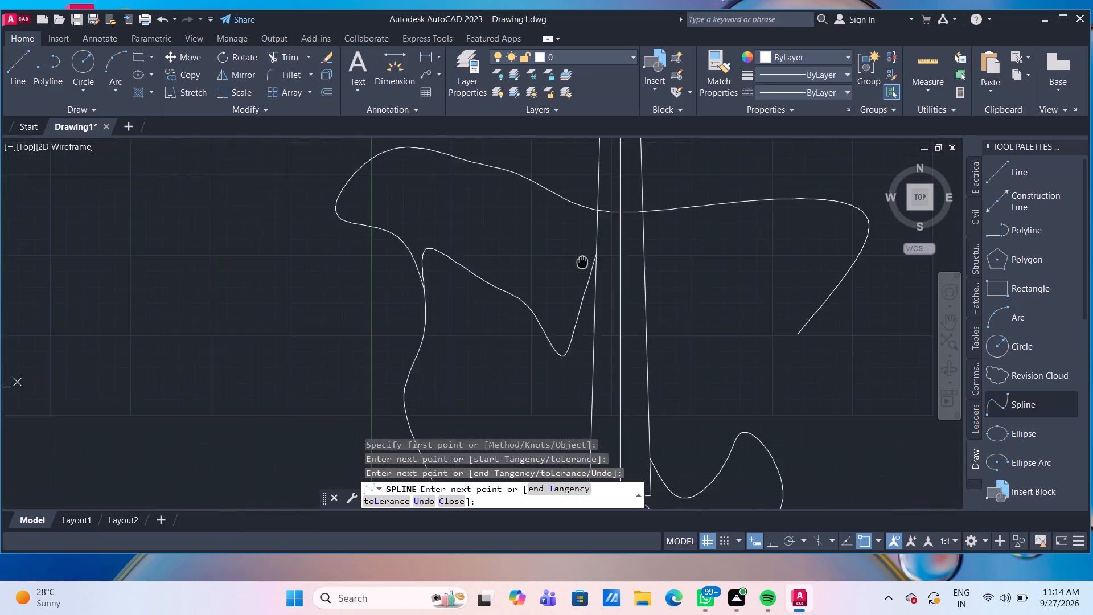
{"action": "scroll", "coordinate": [579, 263], "scroll_direction": "up", "scroll_amount": 2}
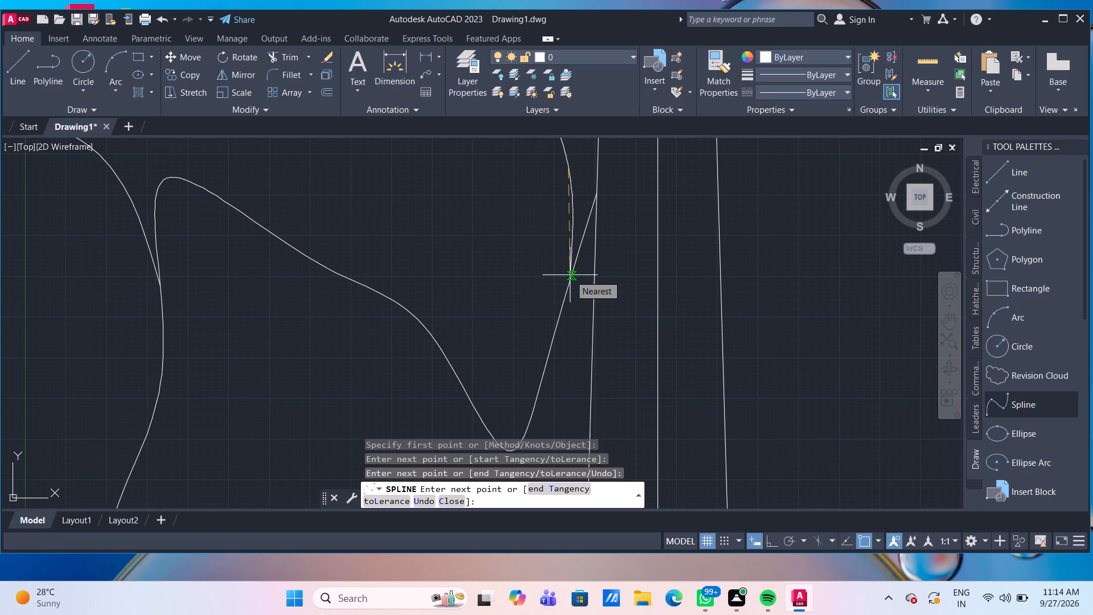
{"action": "left_click", "coordinate": [570, 275]}
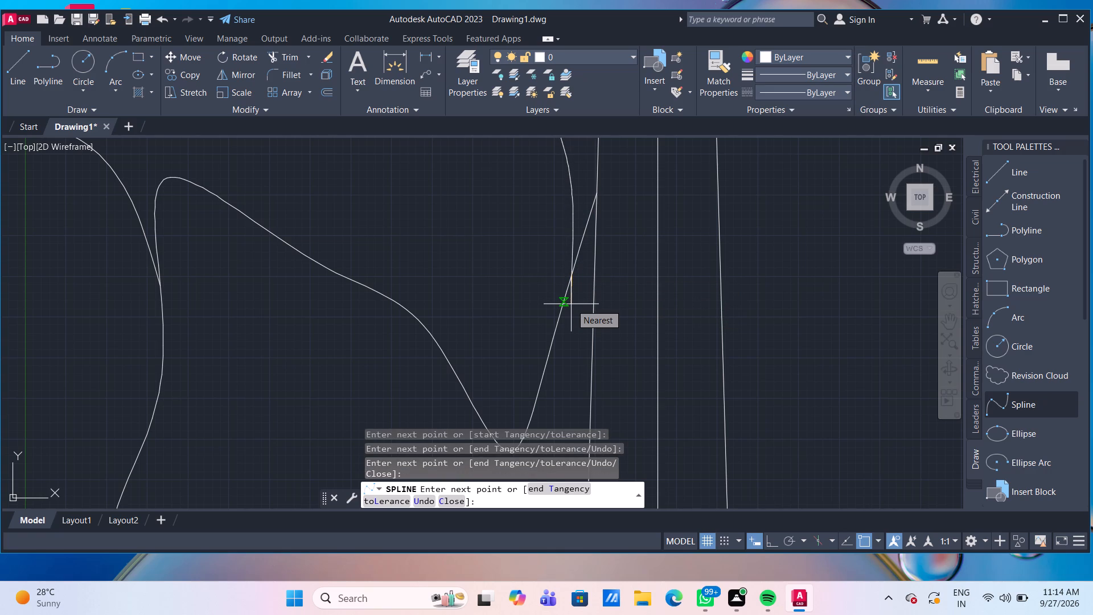
{"action": "key", "text": "Return"}
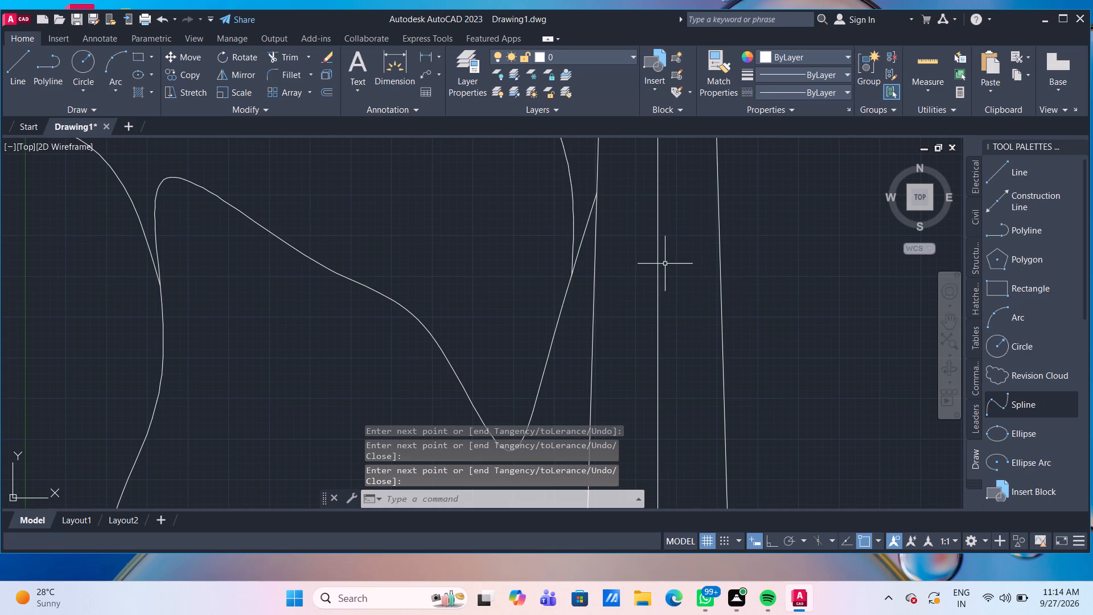
Trim off the left body spline's end piece between the new connecting curve and the neck's left line.
{"action": "scroll", "coordinate": [655, 276], "scroll_direction": "down", "scroll_amount": 2}
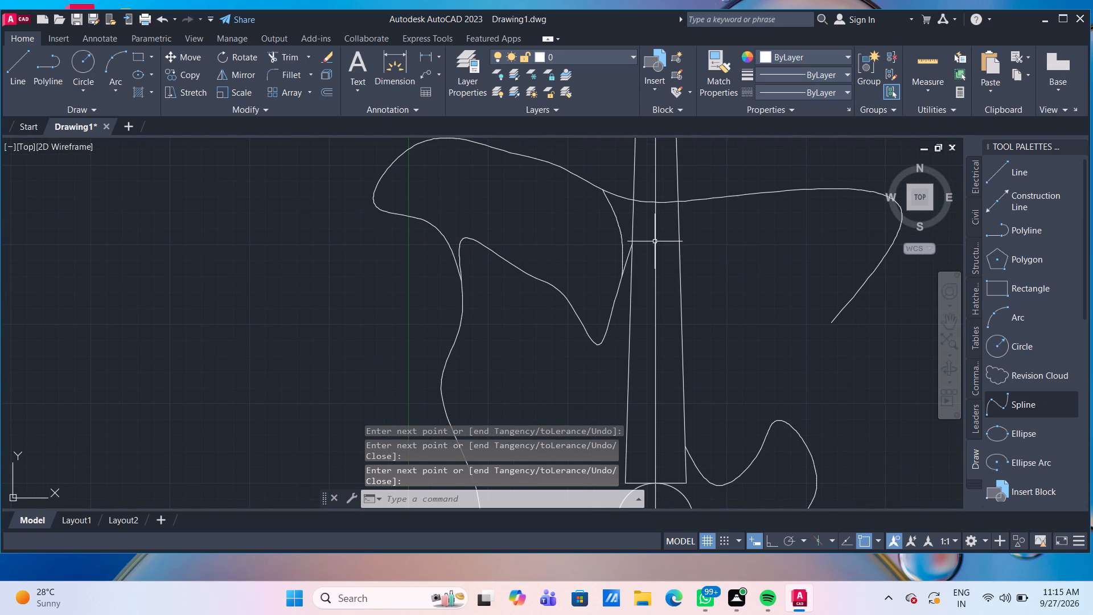
{"action": "scroll", "coordinate": [639, 257], "scroll_direction": "up", "scroll_amount": 2}
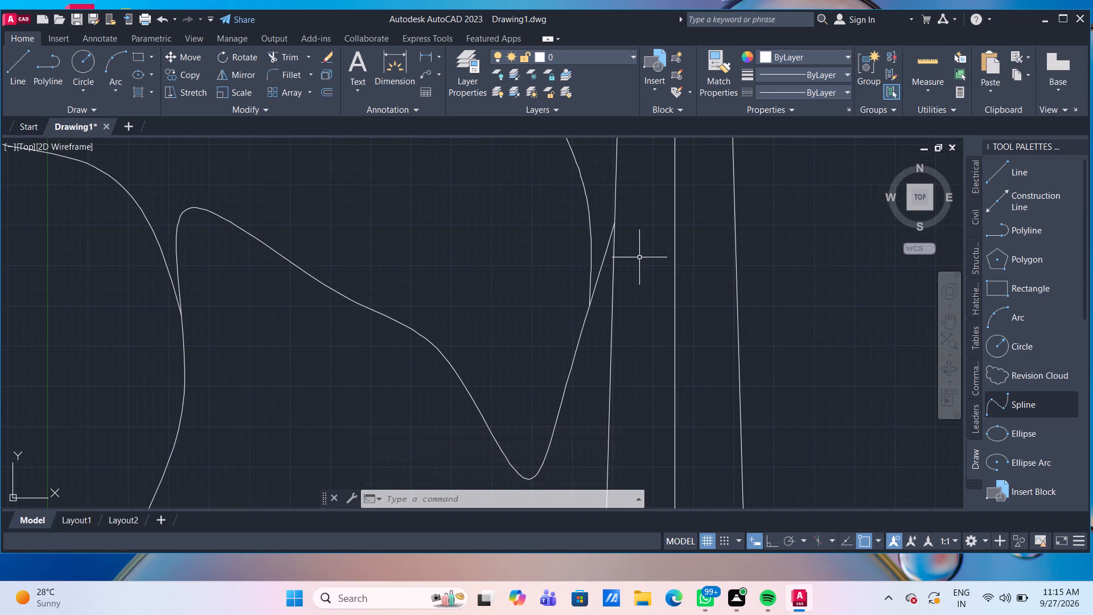
{"action": "type", "text": "TR"}
{"action": "key", "text": "Return"}
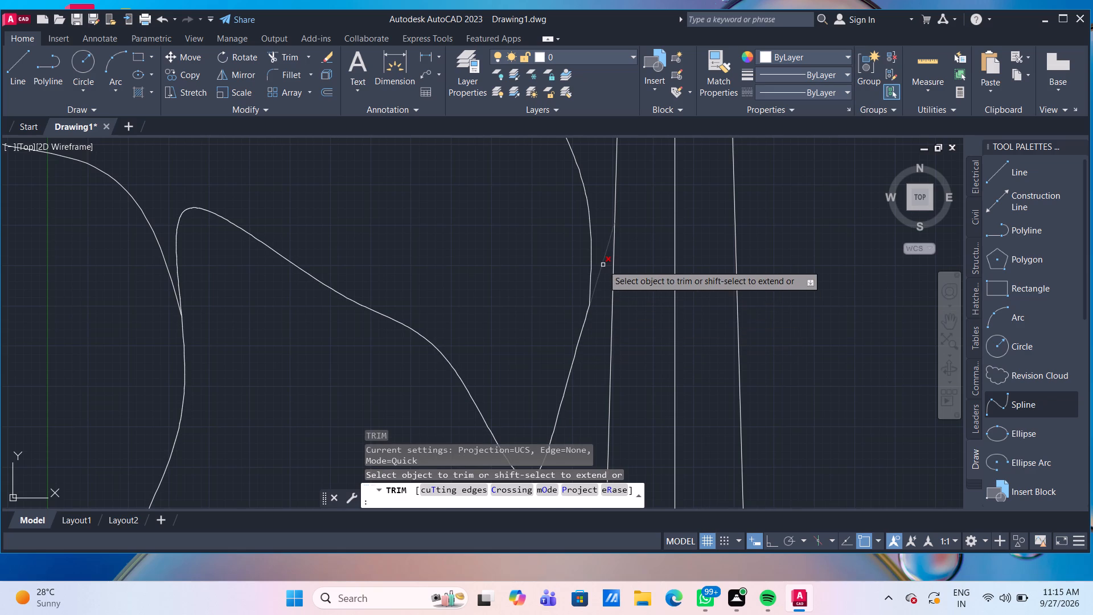
{"action": "left_click", "coordinate": [603, 265]}
{"action": "key", "text": "Escape"}
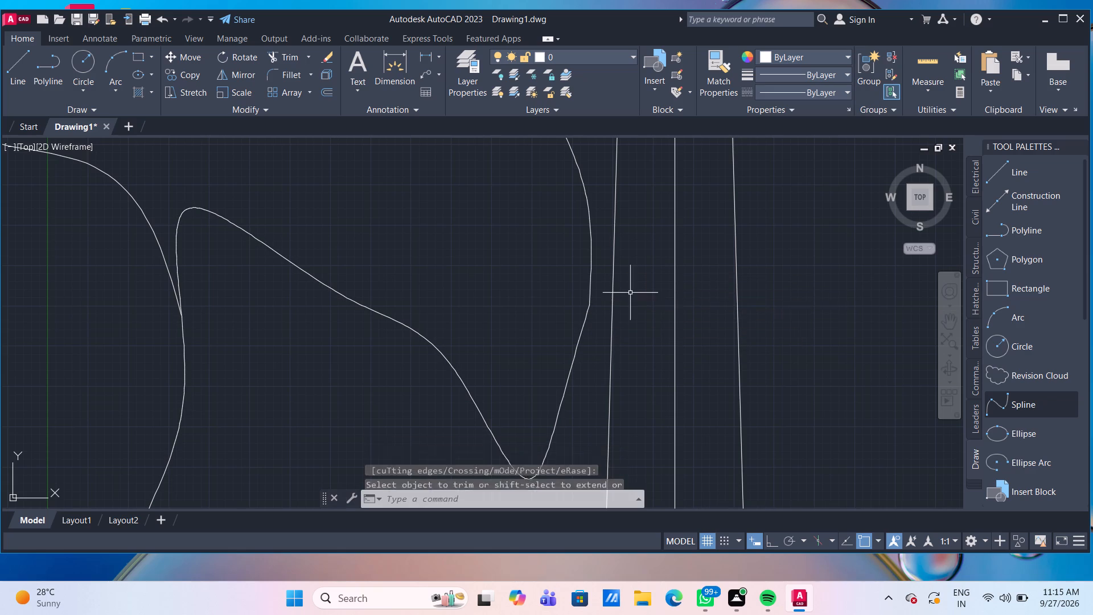
Draw a three-point spline bulging outward from the left body edge just below the horn and returning to the edge above the waist.
{"action": "scroll", "coordinate": [630, 293], "scroll_direction": "down", "scroll_amount": 3}
{"action": "middle_click_drag", "start_coordinate": [728, 339], "coordinate": [690, 274]}
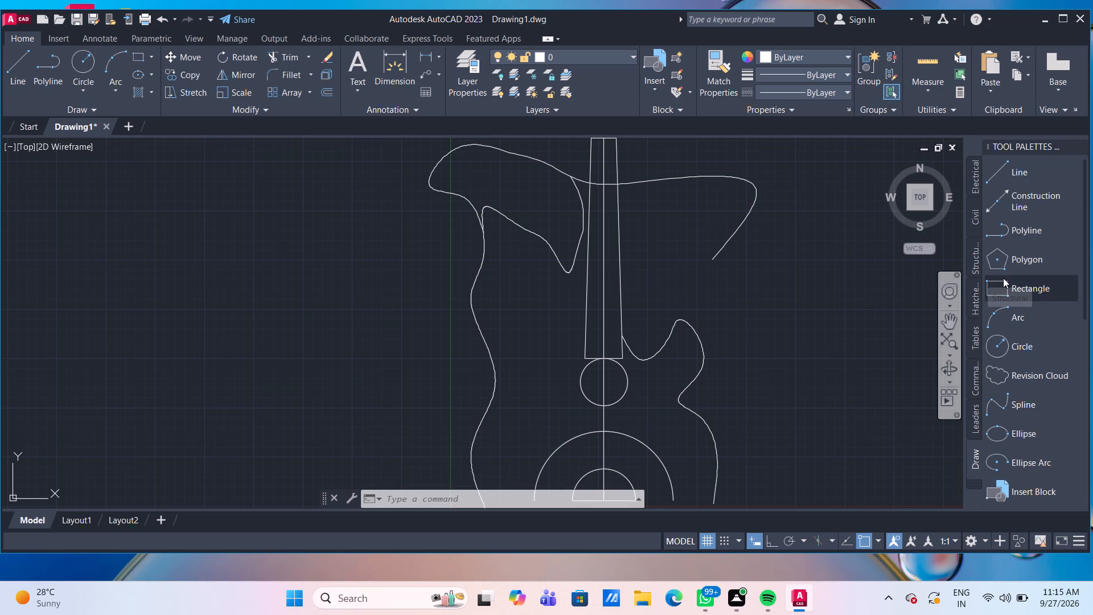
{"action": "left_click", "coordinate": [1010, 403]}
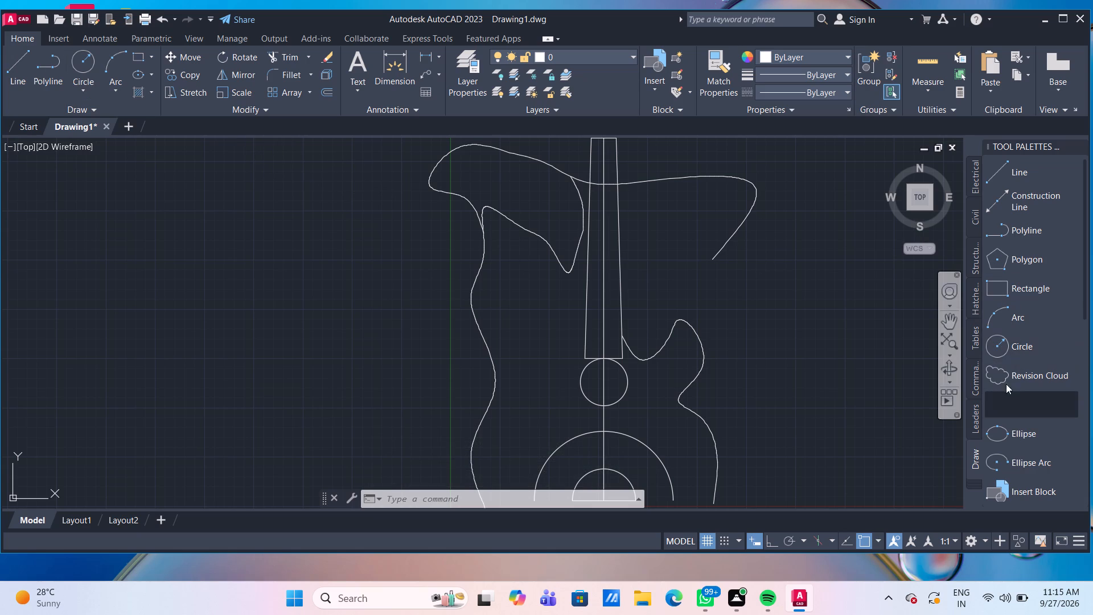
{"action": "left_click", "coordinate": [483, 235]}
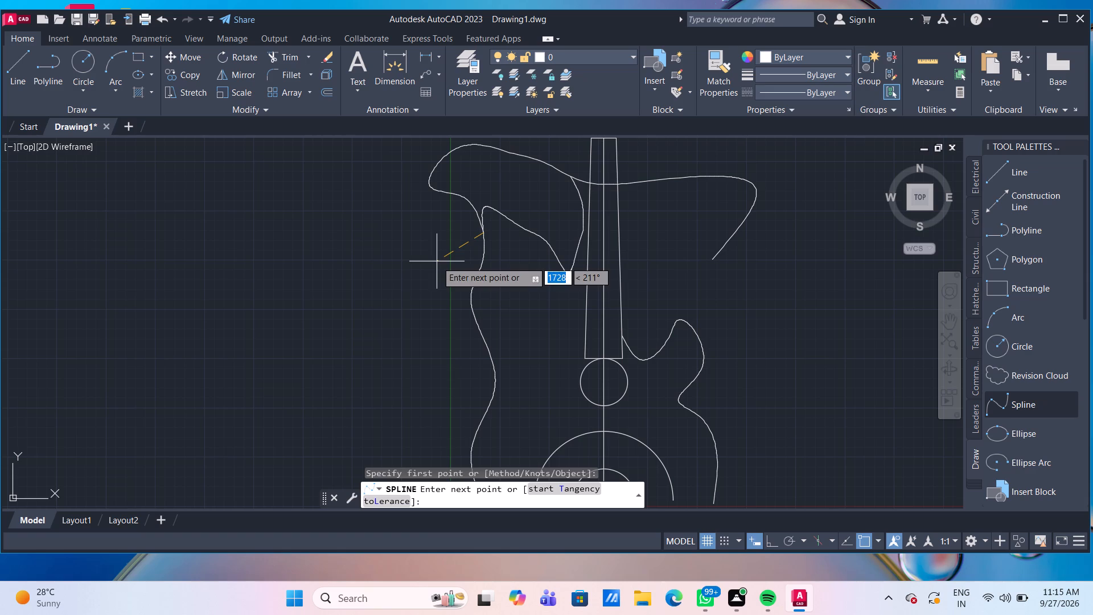
{"action": "left_click", "coordinate": [437, 261]}
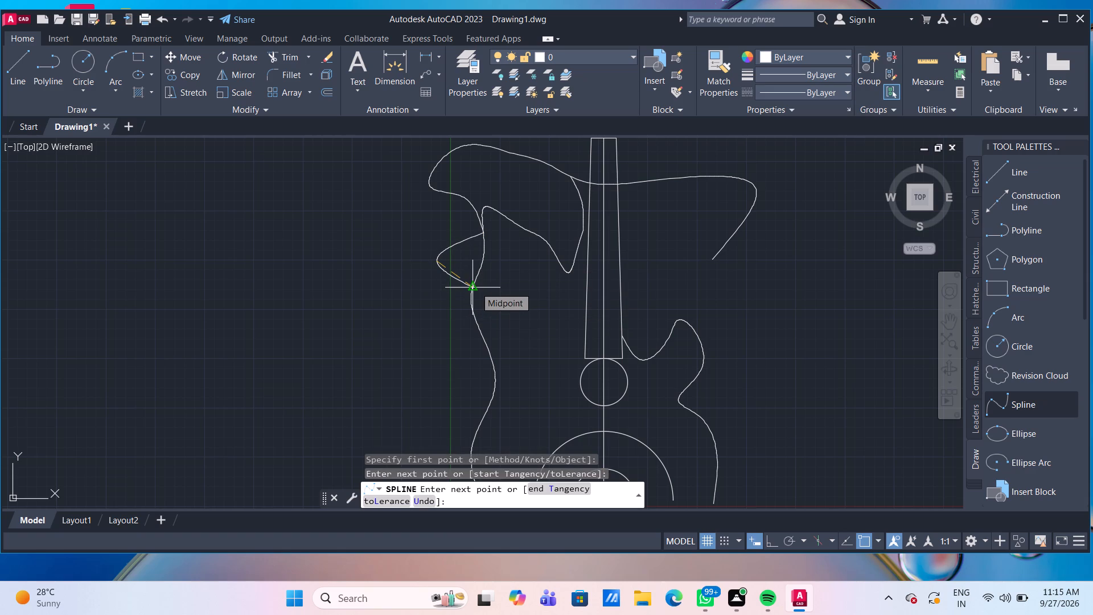
{"action": "left_click", "coordinate": [475, 287]}
{"action": "key", "text": "Return"}
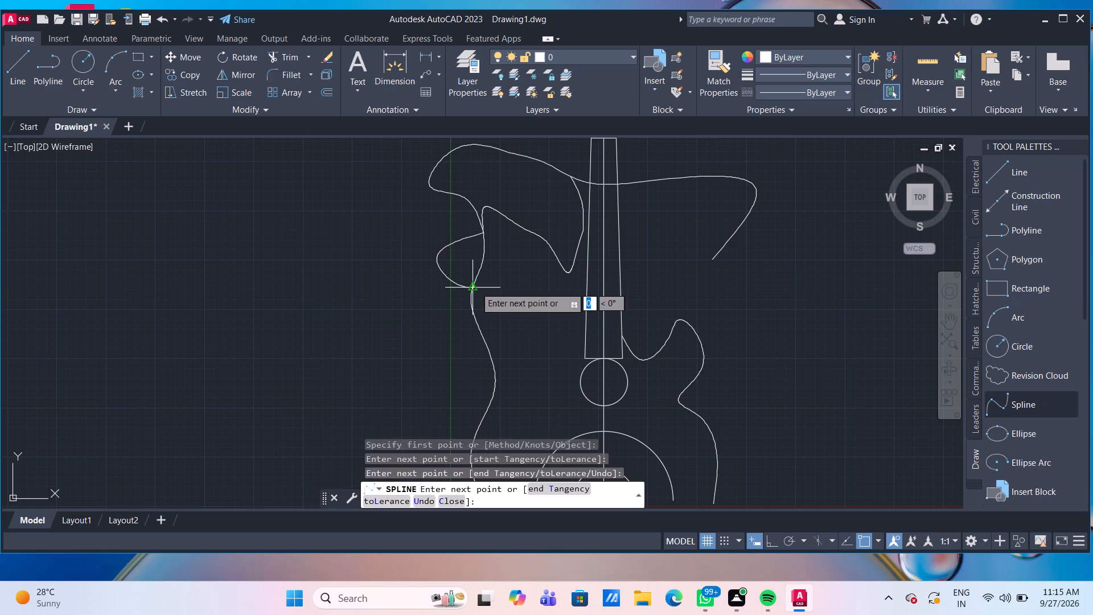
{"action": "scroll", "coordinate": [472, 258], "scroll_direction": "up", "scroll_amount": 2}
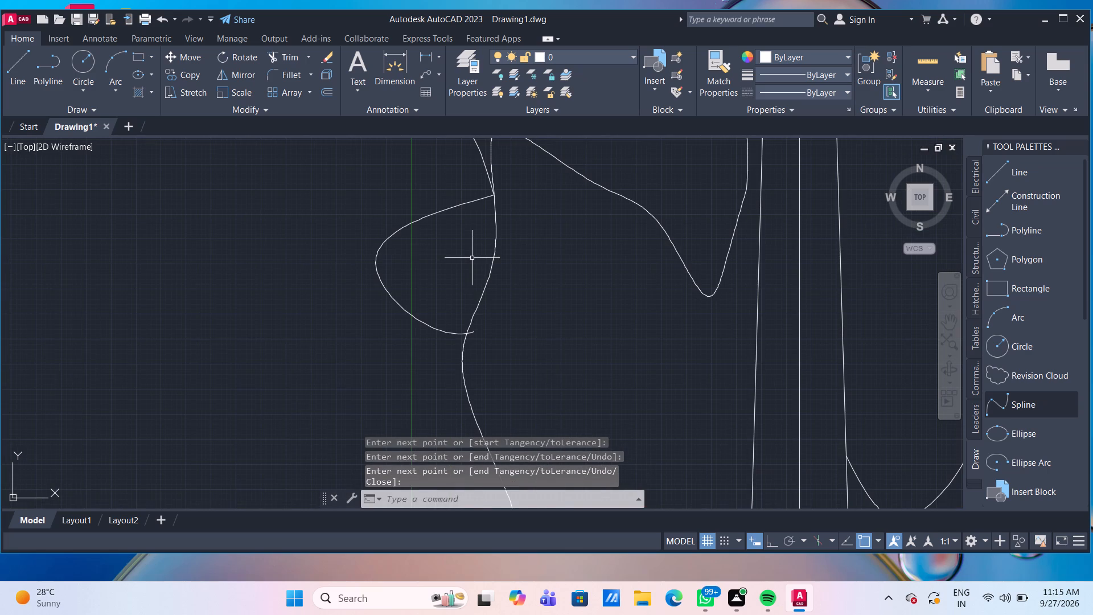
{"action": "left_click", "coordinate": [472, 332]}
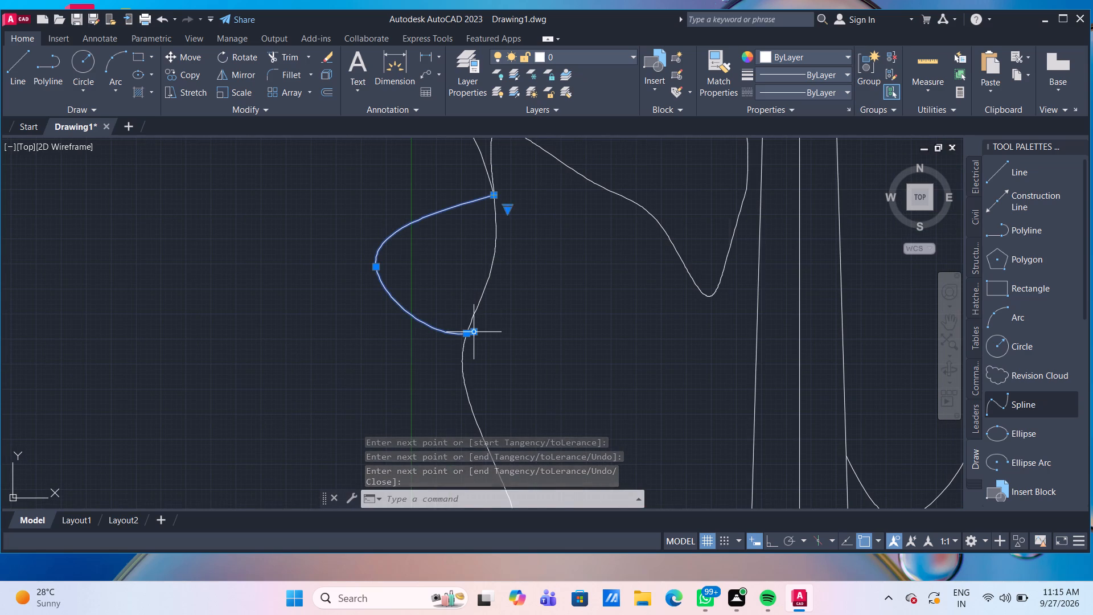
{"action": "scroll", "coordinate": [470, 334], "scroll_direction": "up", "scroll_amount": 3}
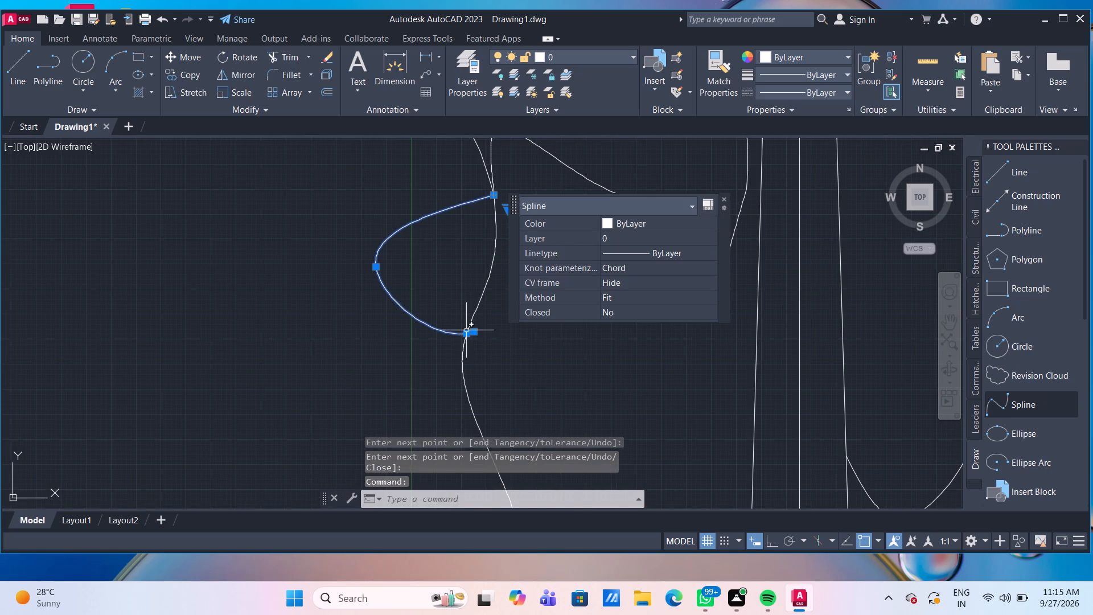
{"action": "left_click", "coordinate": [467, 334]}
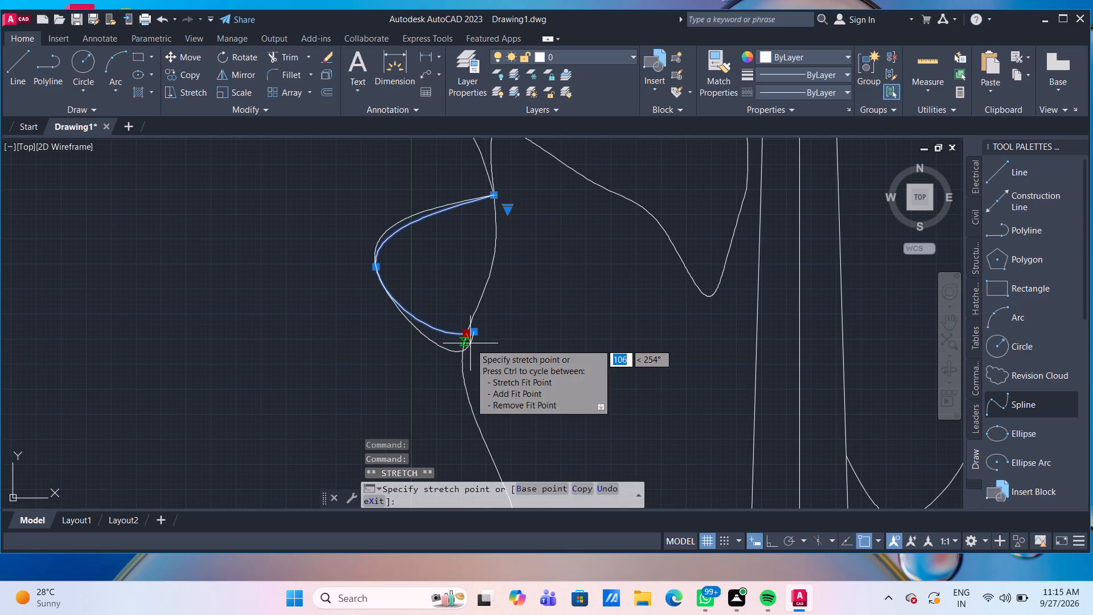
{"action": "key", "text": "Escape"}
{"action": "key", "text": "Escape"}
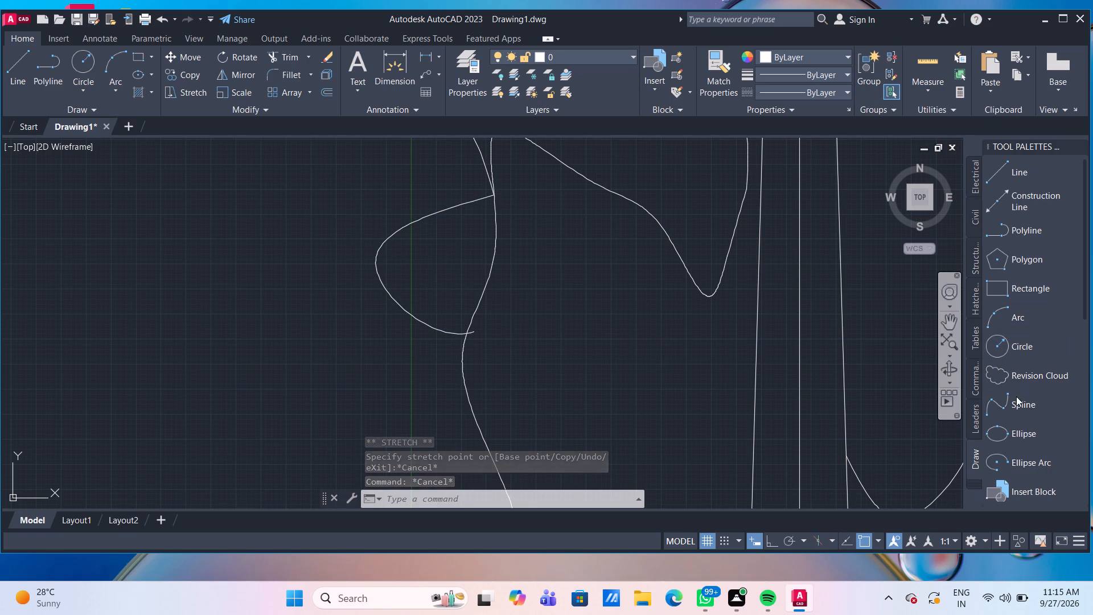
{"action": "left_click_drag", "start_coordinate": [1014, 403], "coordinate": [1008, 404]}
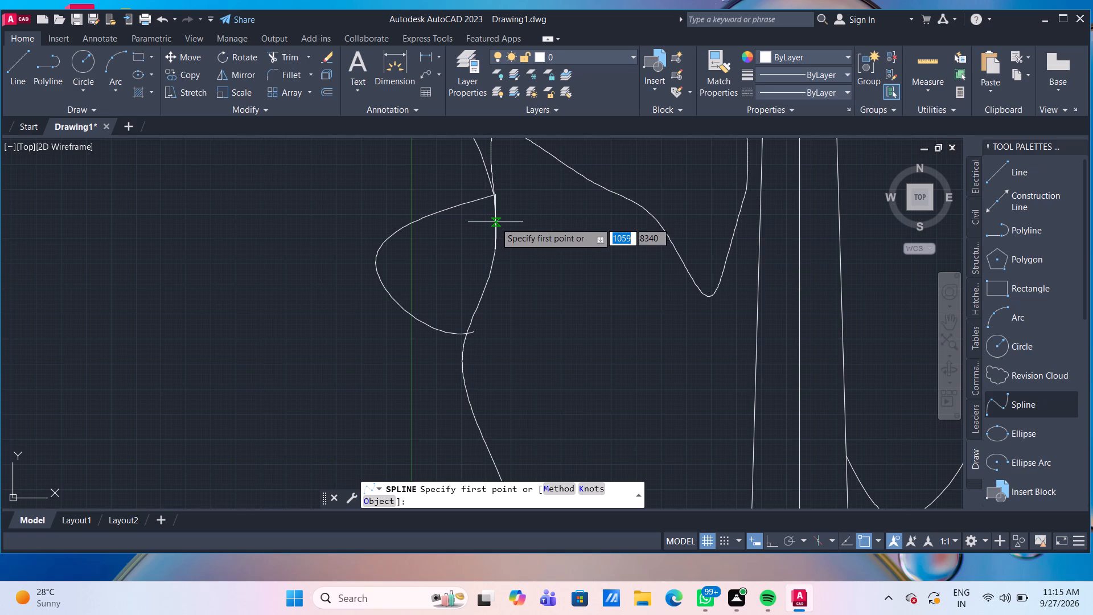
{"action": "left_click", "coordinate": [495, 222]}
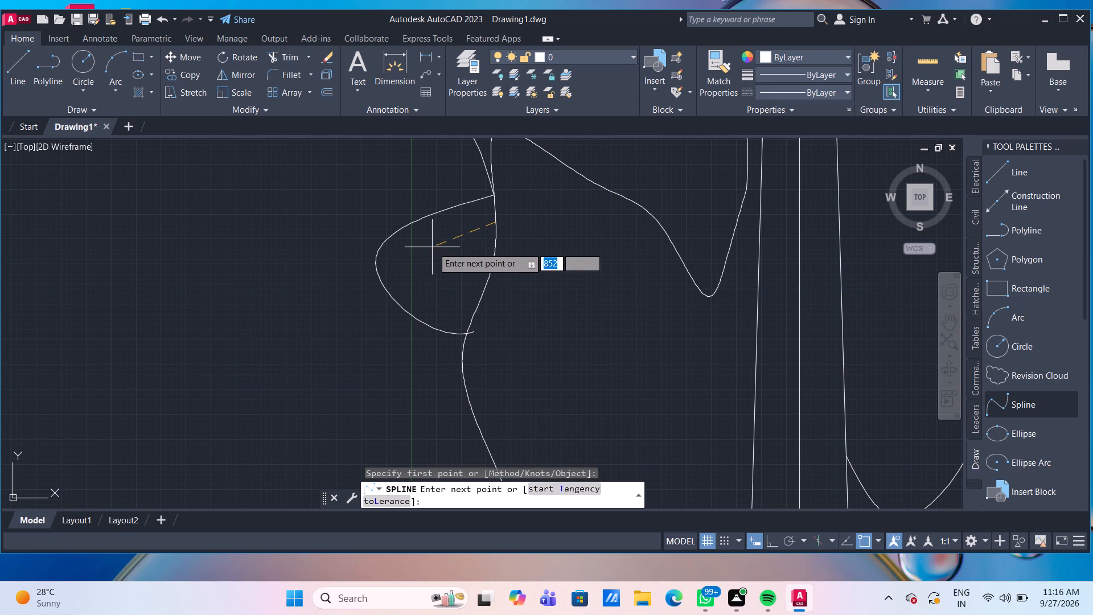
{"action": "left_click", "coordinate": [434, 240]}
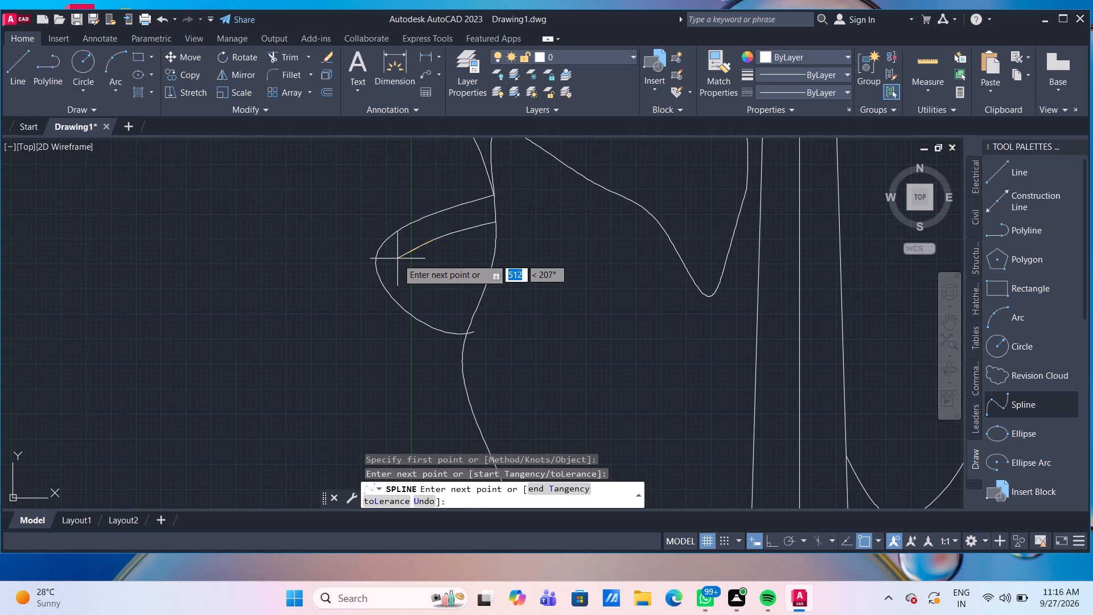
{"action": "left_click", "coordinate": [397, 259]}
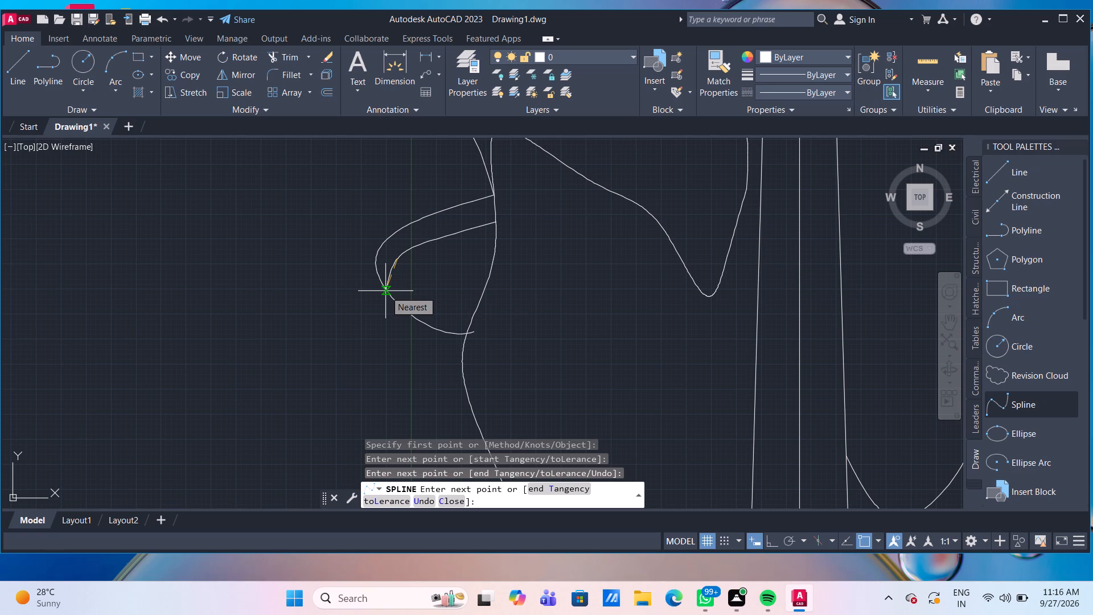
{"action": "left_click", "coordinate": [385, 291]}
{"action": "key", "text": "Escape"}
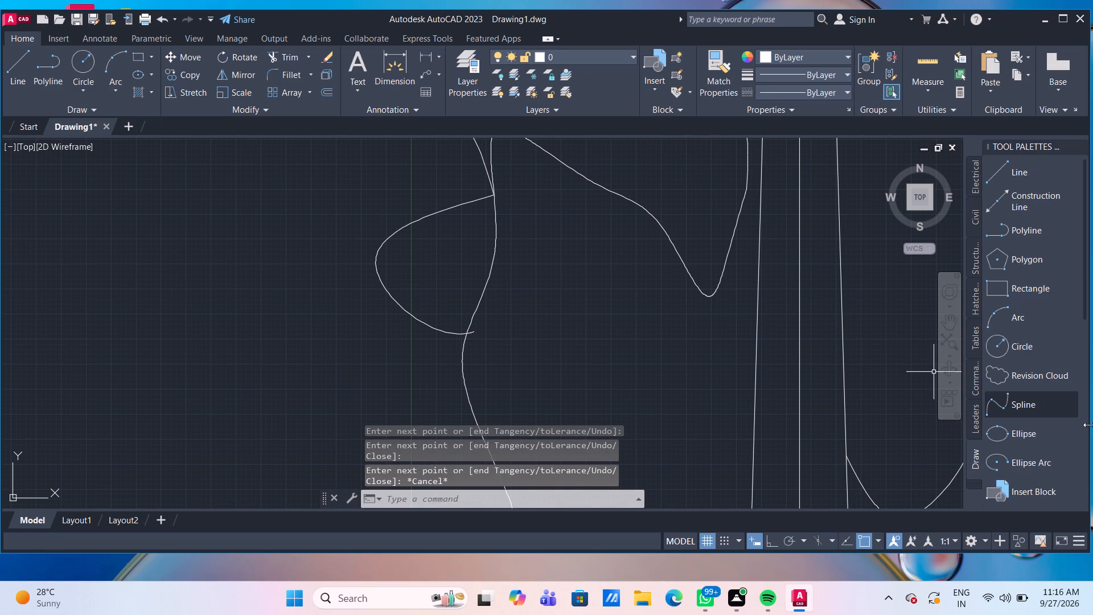
Draw a spline inside the left side bulge from the body edge, curving round its tip and ending across the bulge's lower curve.
{"action": "left_click", "coordinate": [1032, 408]}
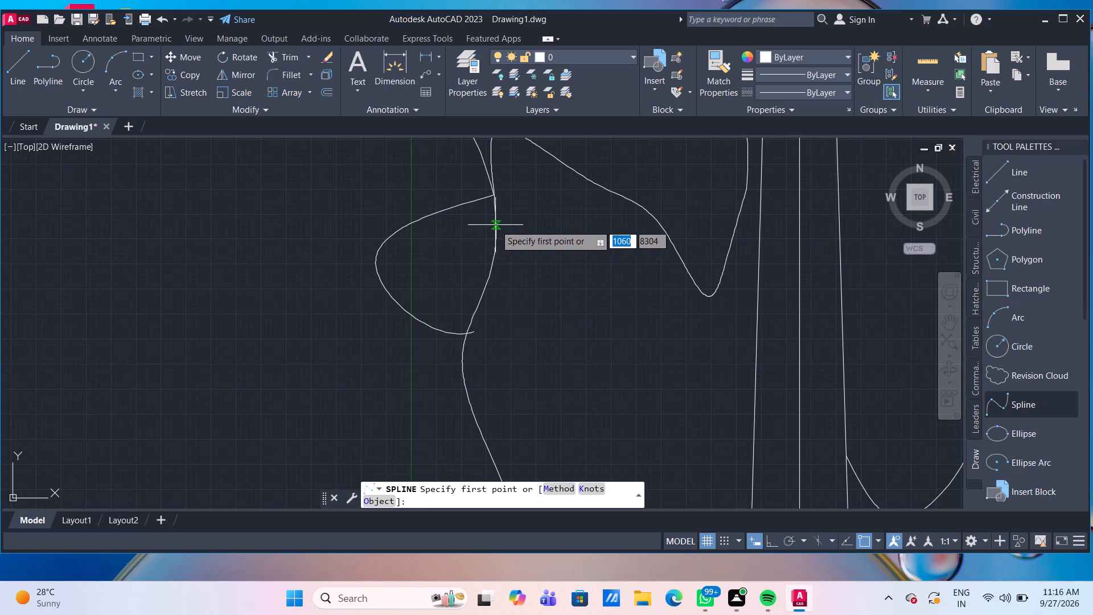
{"action": "left_click_drag", "start_coordinate": [495, 225], "coordinate": [490, 225]}
{"action": "left_click", "coordinate": [461, 232]}
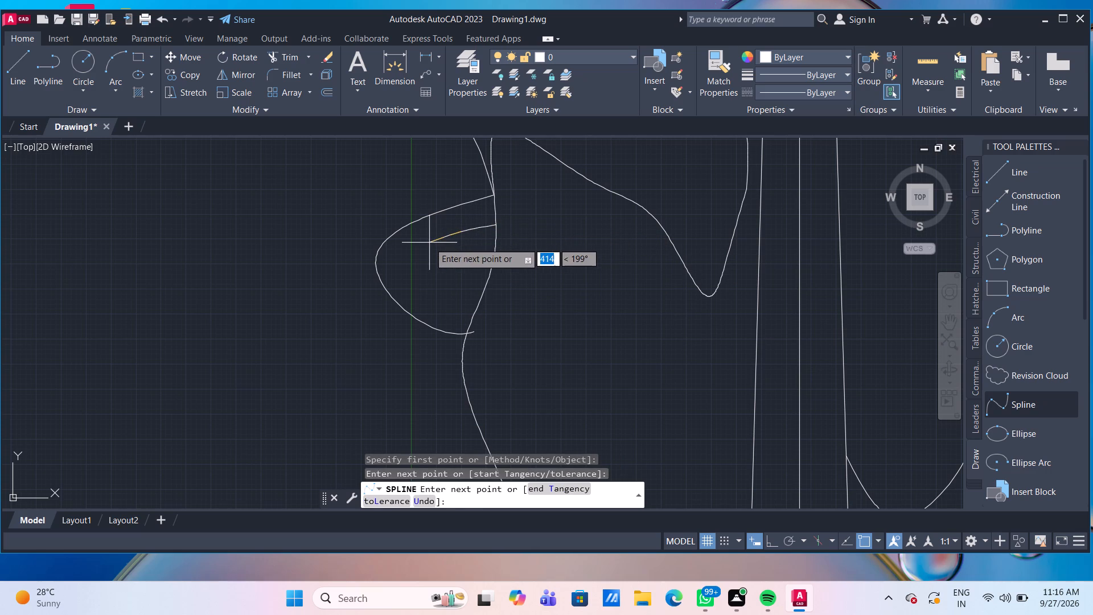
{"action": "left_click", "coordinate": [429, 243]}
{"action": "left_click_drag", "start_coordinate": [404, 255], "coordinate": [399, 258]}
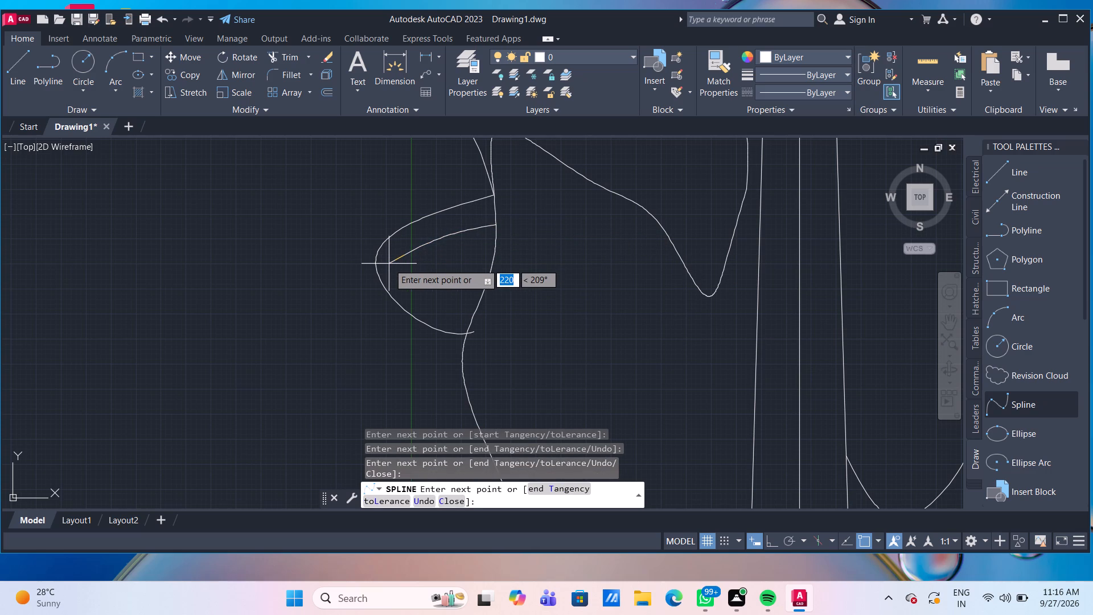
{"action": "left_click", "coordinate": [389, 264]}
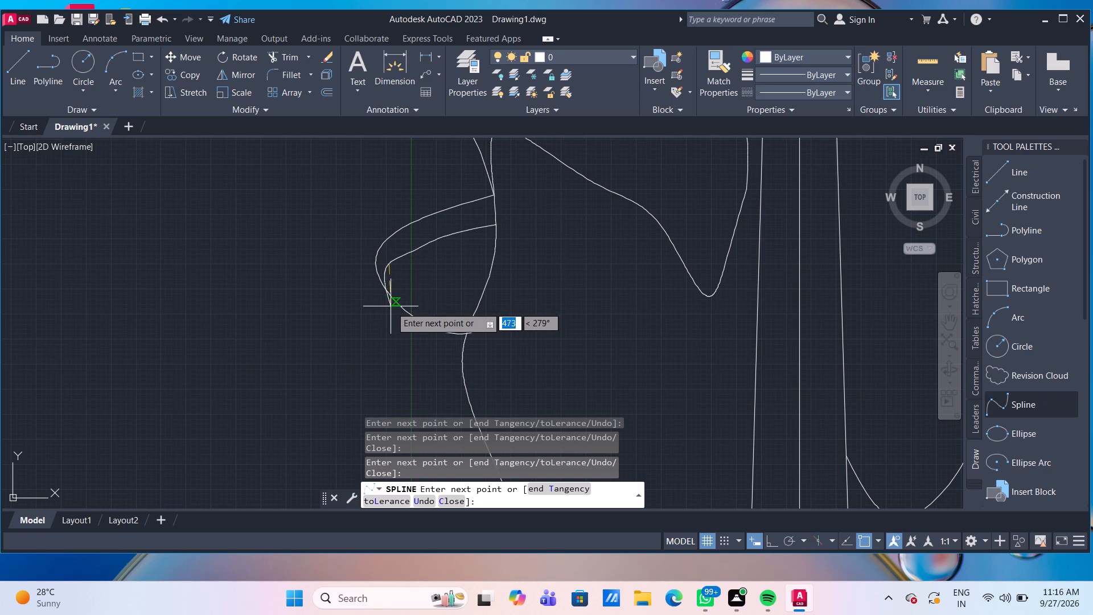
{"action": "scroll", "coordinate": [398, 315], "scroll_direction": "up", "scroll_amount": 2}
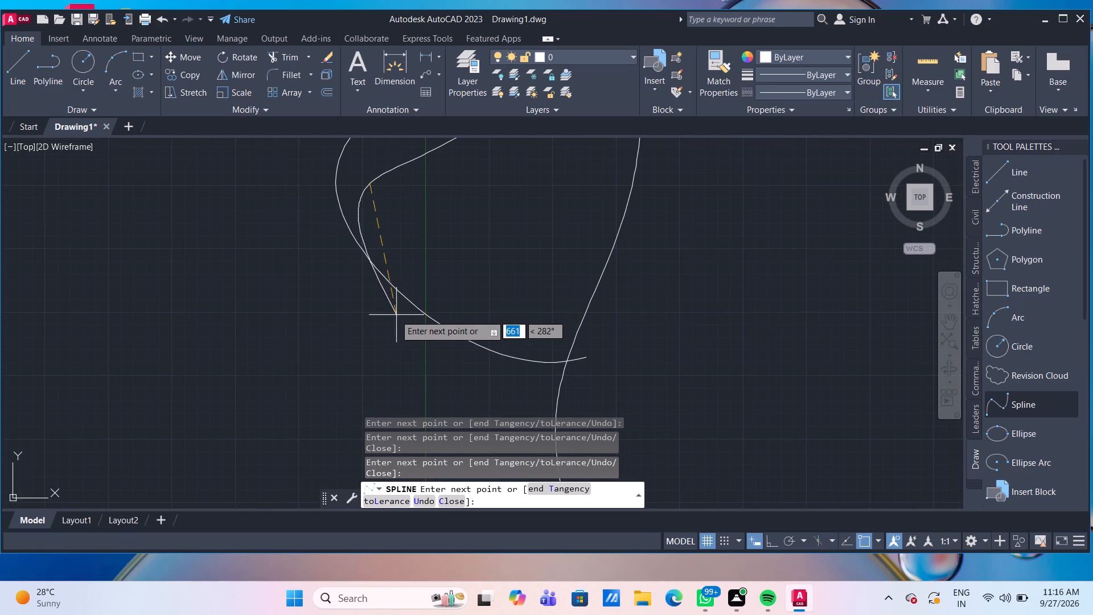
{"action": "left_click", "coordinate": [381, 315]}
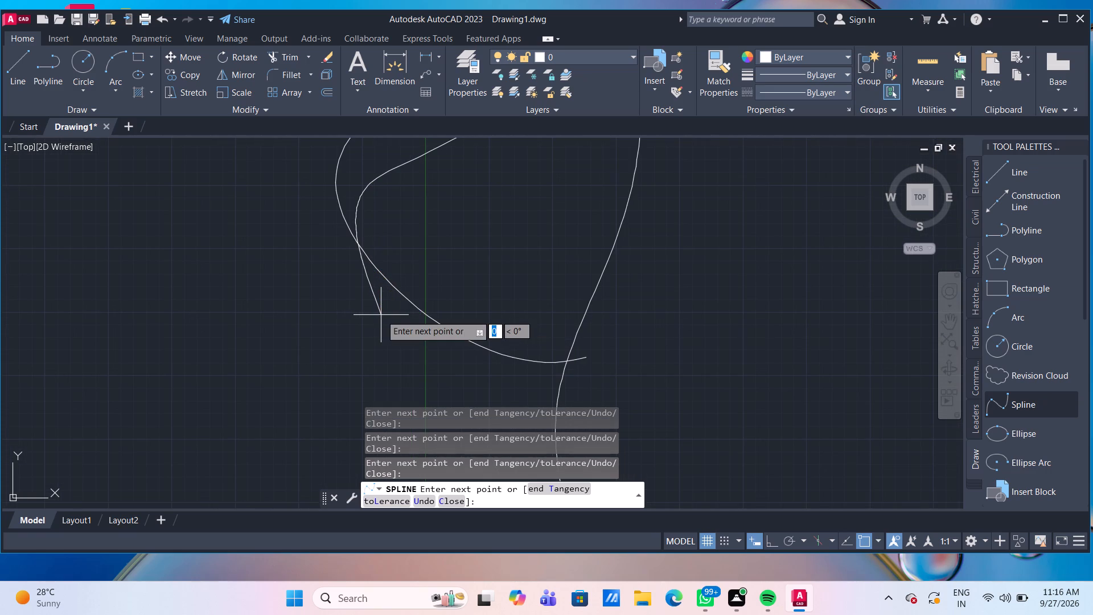
{"action": "key", "text": "Return"}
{"action": "scroll", "coordinate": [536, 232], "scroll_direction": "down", "scroll_amount": 3}
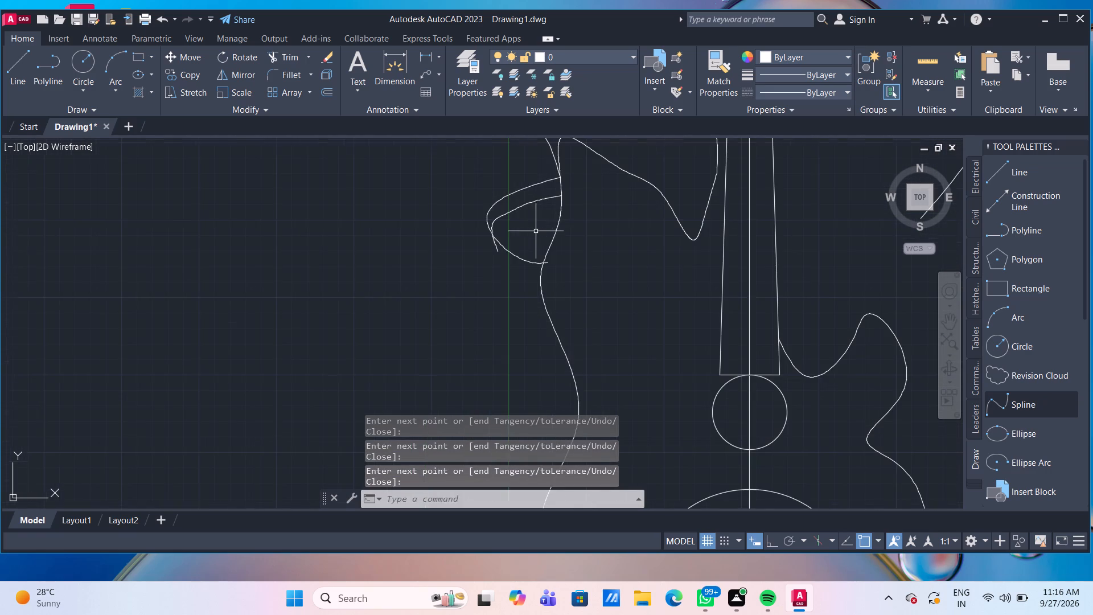
Reshape the inner bulge spline by moving the fit point just above its tip up and toward the body edge.
{"action": "scroll", "coordinate": [544, 208], "scroll_direction": "up", "scroll_amount": 2}
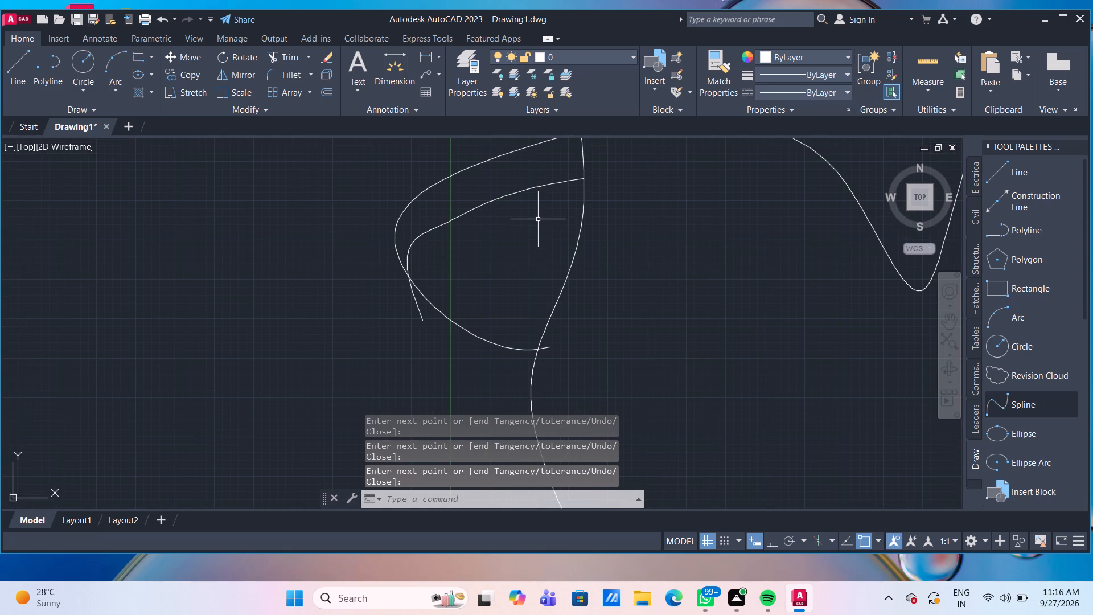
{"action": "left_click", "coordinate": [454, 220]}
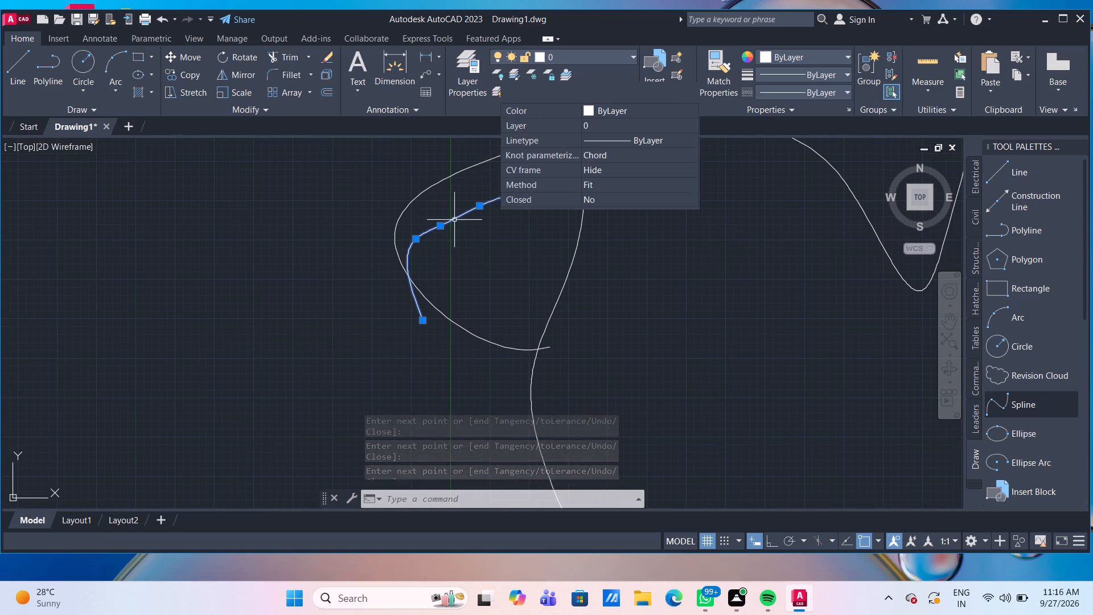
{"action": "left_click", "coordinate": [441, 227]}
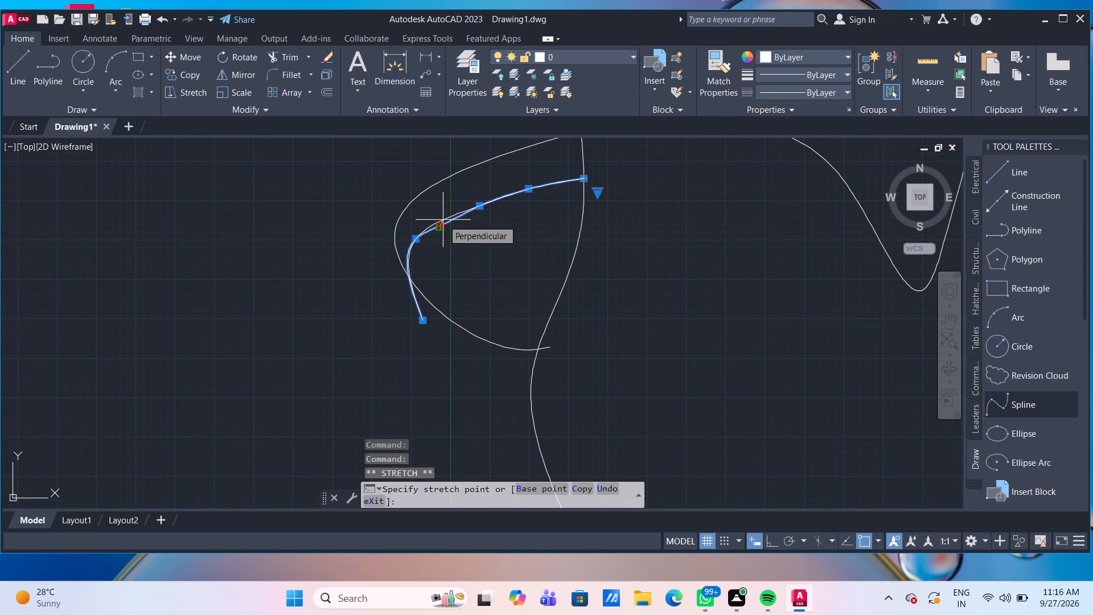
{"action": "left_click", "coordinate": [443, 220]}
{"action": "left_click", "coordinate": [441, 225]}
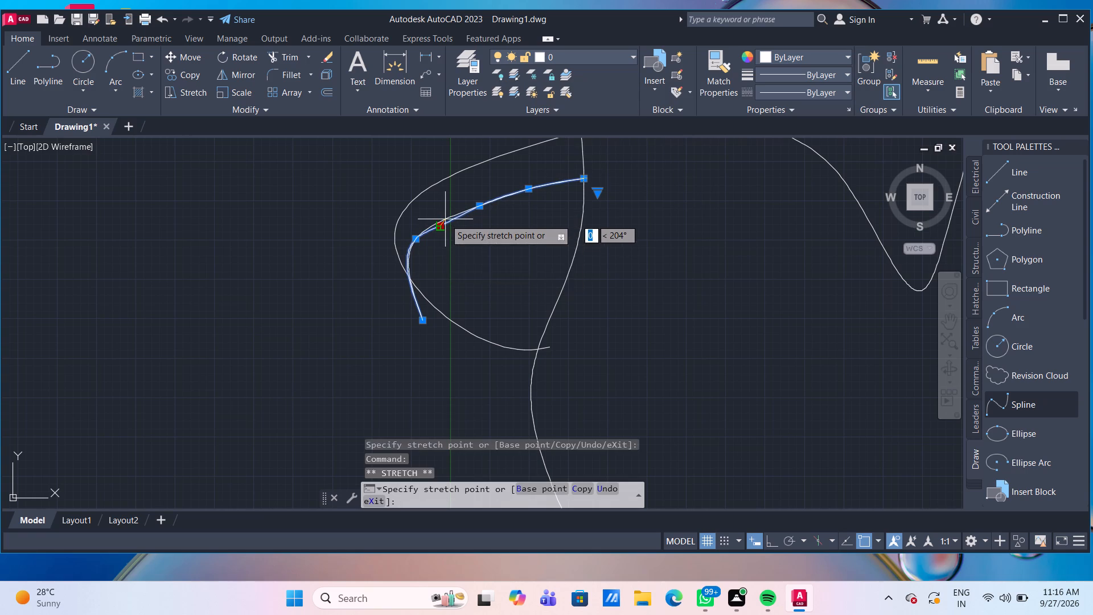
{"action": "scroll", "coordinate": [445, 219], "scroll_direction": "up", "scroll_amount": 4}
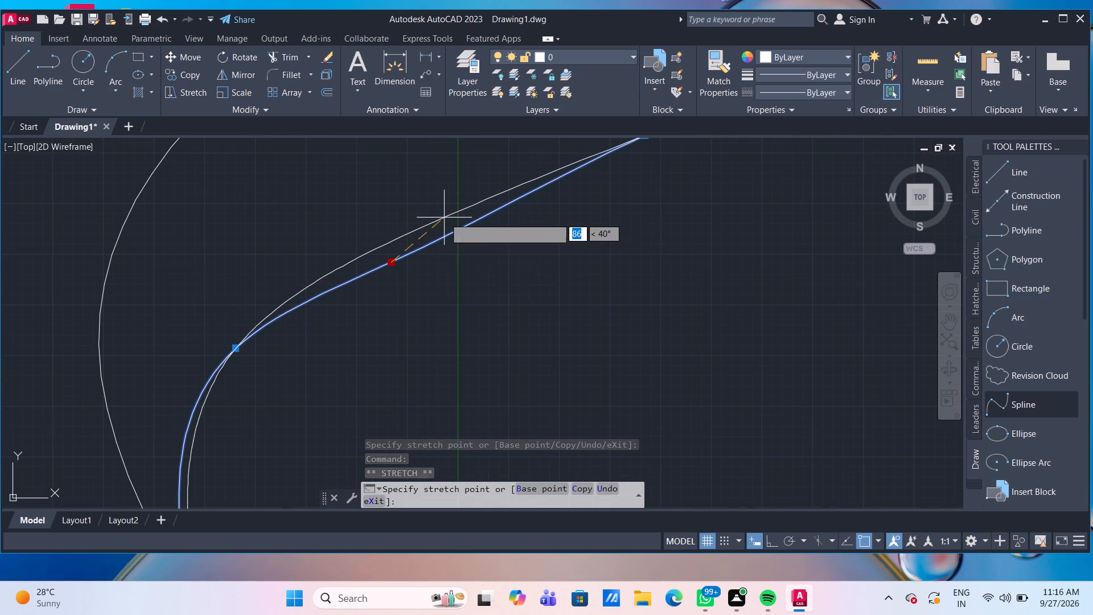
{"action": "left_click", "coordinate": [444, 218]}
{"action": "scroll", "coordinate": [444, 218], "scroll_direction": "down", "scroll_amount": 3}
{"action": "scroll", "coordinate": [438, 276], "scroll_direction": "down", "scroll_amount": 3}
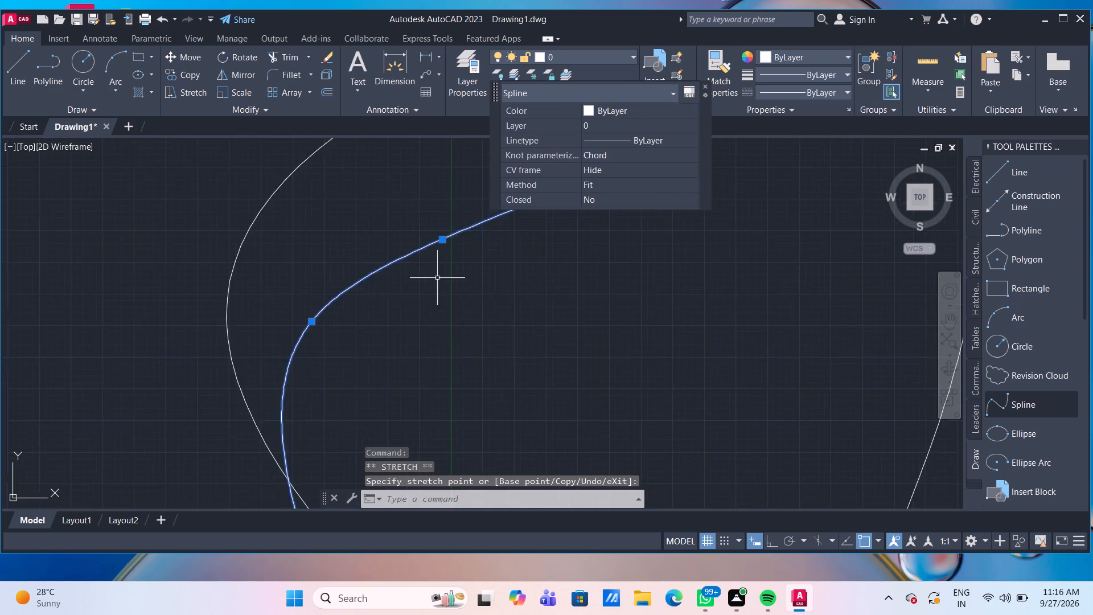
{"action": "scroll", "coordinate": [455, 316], "scroll_direction": "down", "scroll_amount": 3}
{"action": "key", "text": "Escape"}
Trim the inner spline's tail beyond the bulge curve and the bulge curve's short end past the body edge.
{"action": "scroll", "coordinate": [473, 316], "scroll_direction": "up", "scroll_amount": 1}
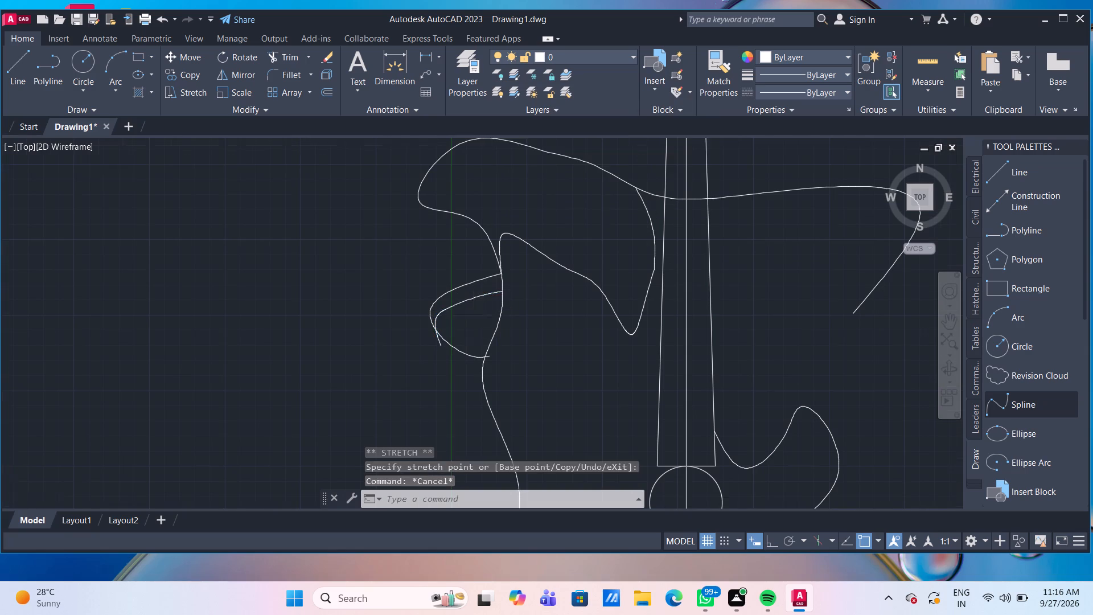
{"action": "scroll", "coordinate": [473, 315], "scroll_direction": "up", "scroll_amount": 1}
{"action": "middle_click_drag", "start_coordinate": [460, 364], "coordinate": [460, 334]}
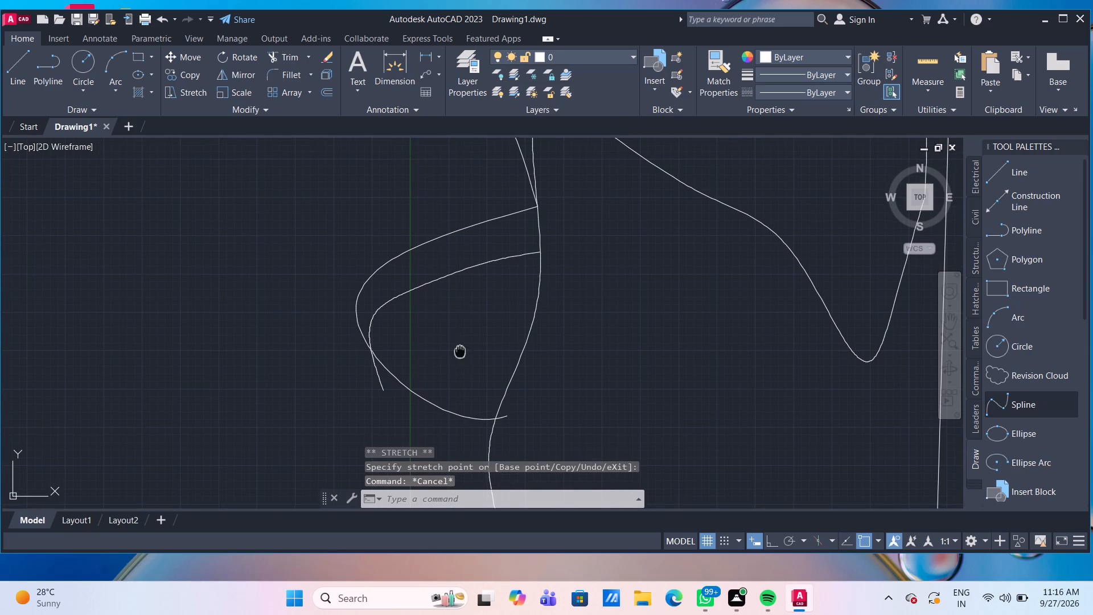
{"action": "middle_click_drag", "start_coordinate": [460, 334], "coordinate": [459, 323]}
{"action": "scroll", "coordinate": [459, 323], "scroll_direction": "up", "scroll_amount": 1}
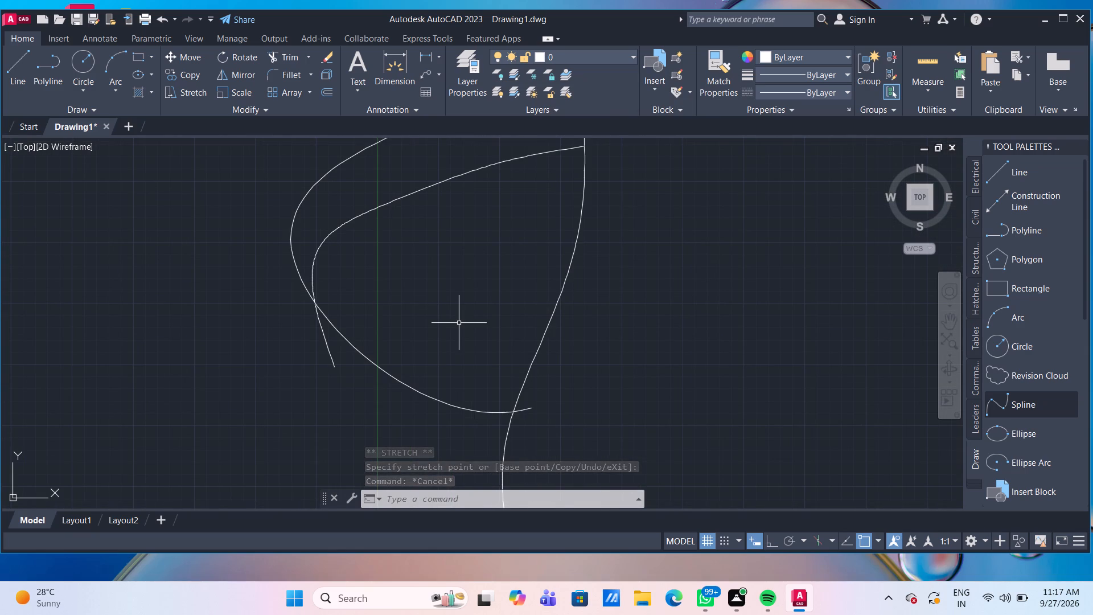
{"action": "type", "text": "TR"}
{"action": "key", "text": "Return"}
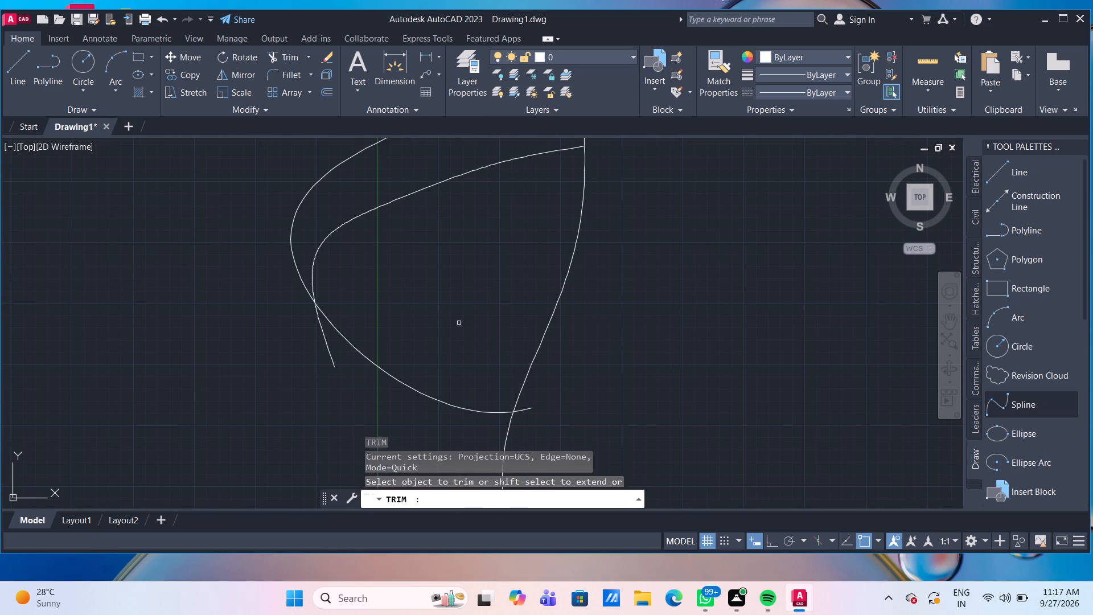
{"action": "left_click", "coordinate": [329, 353]}
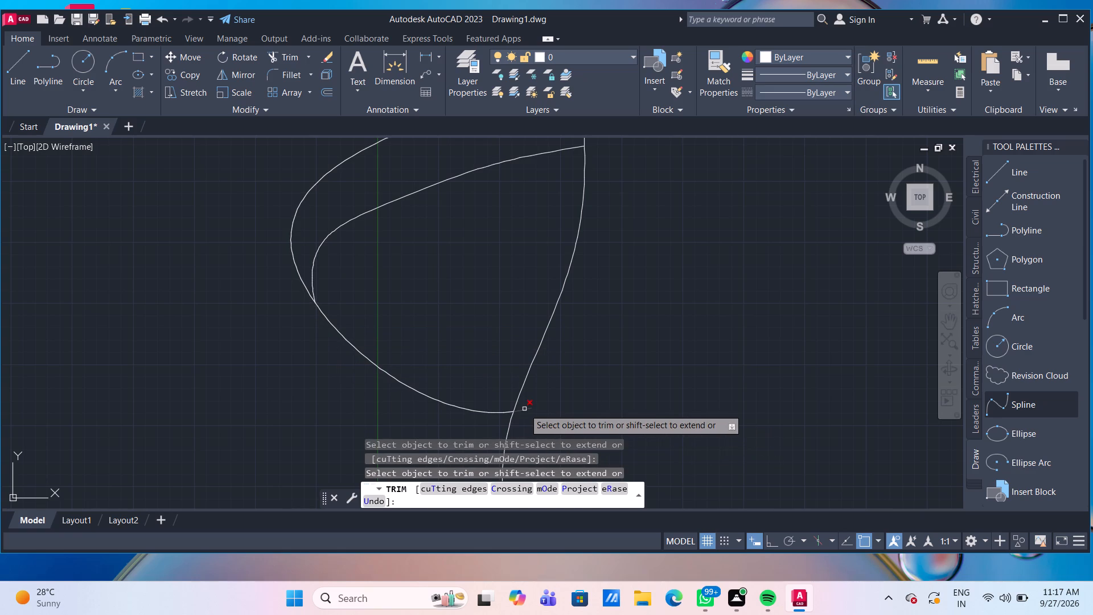
{"action": "left_click", "coordinate": [524, 409]}
{"action": "scroll", "coordinate": [560, 365], "scroll_direction": "down", "scroll_amount": 4}
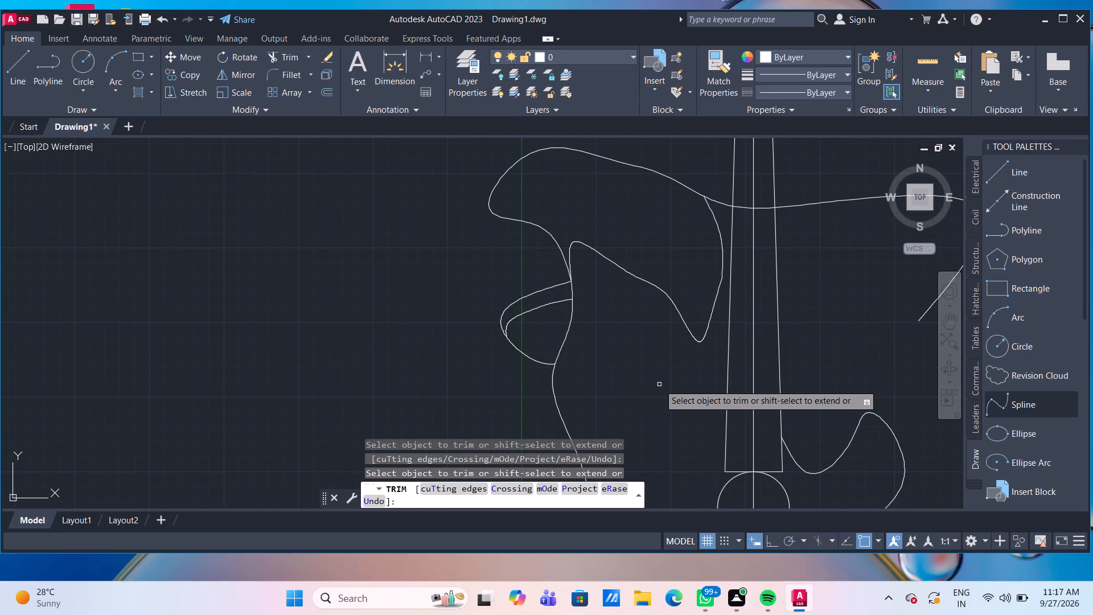
{"action": "middle_click_drag", "start_coordinate": [659, 384], "coordinate": [578, 354]}
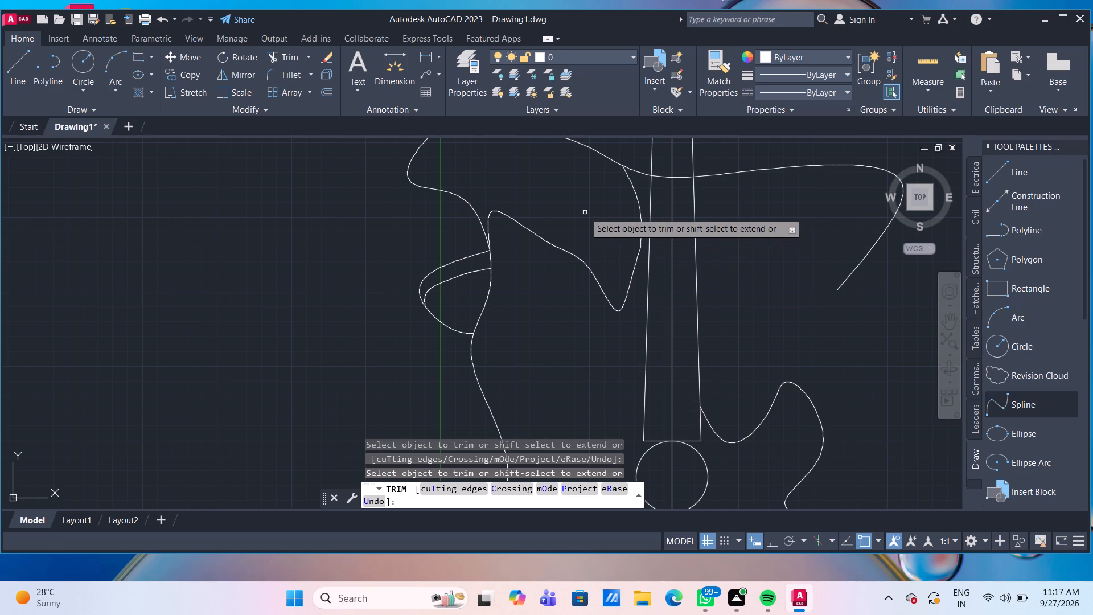
{"action": "key", "text": "Escape"}
Offset the upper body spline inward by 200 mm.
{"action": "middle_click_drag", "start_coordinate": [583, 211], "coordinate": [578, 252]}
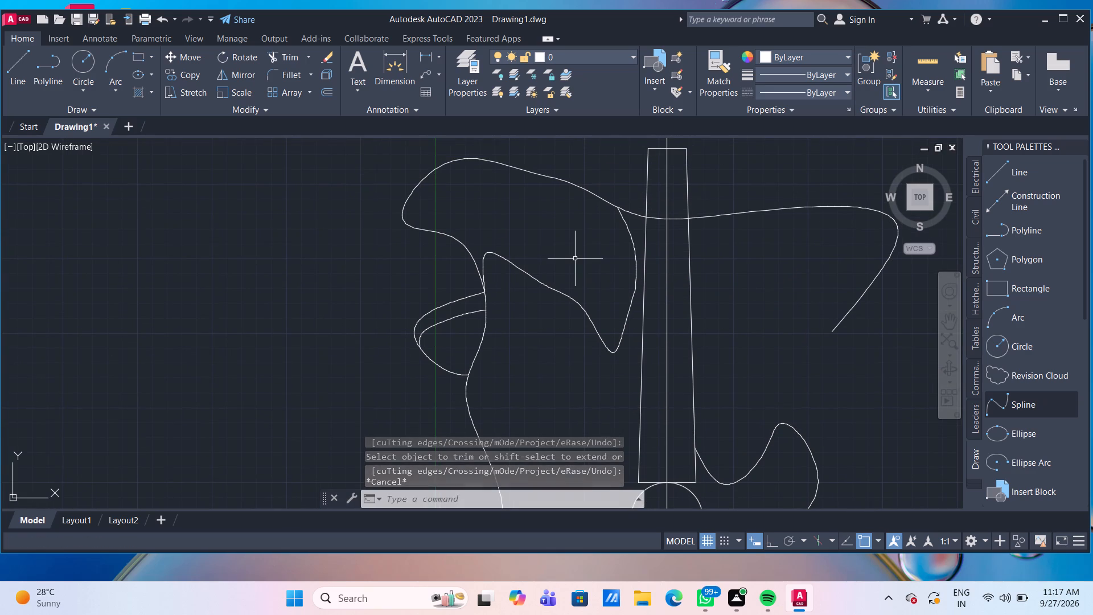
{"action": "key", "text": "o"}
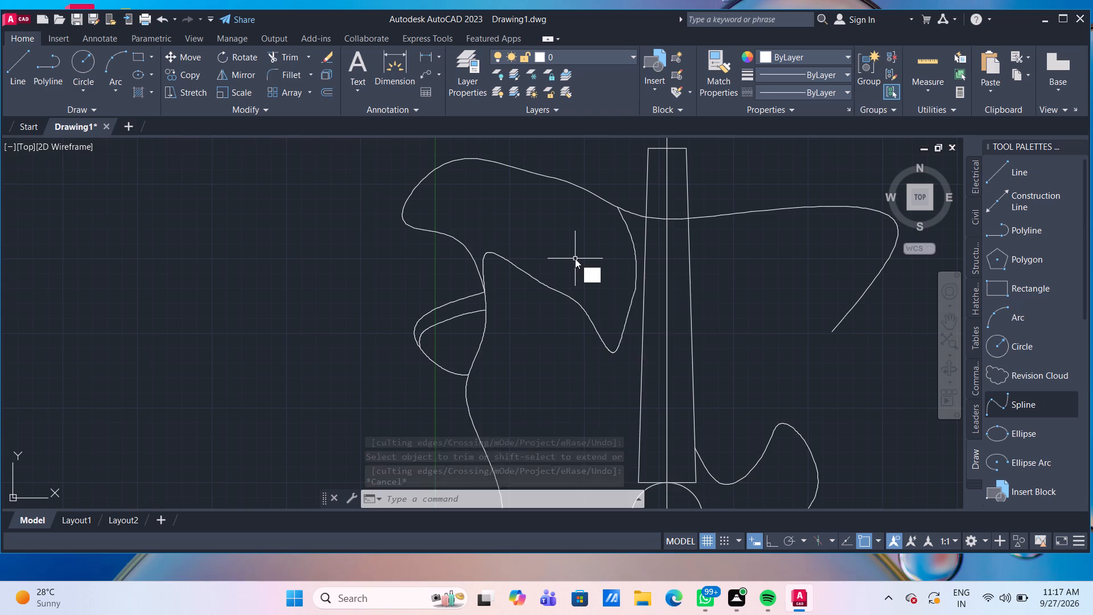
{"action": "key", "text": "Return"}
{"action": "key", "text": "Return"}
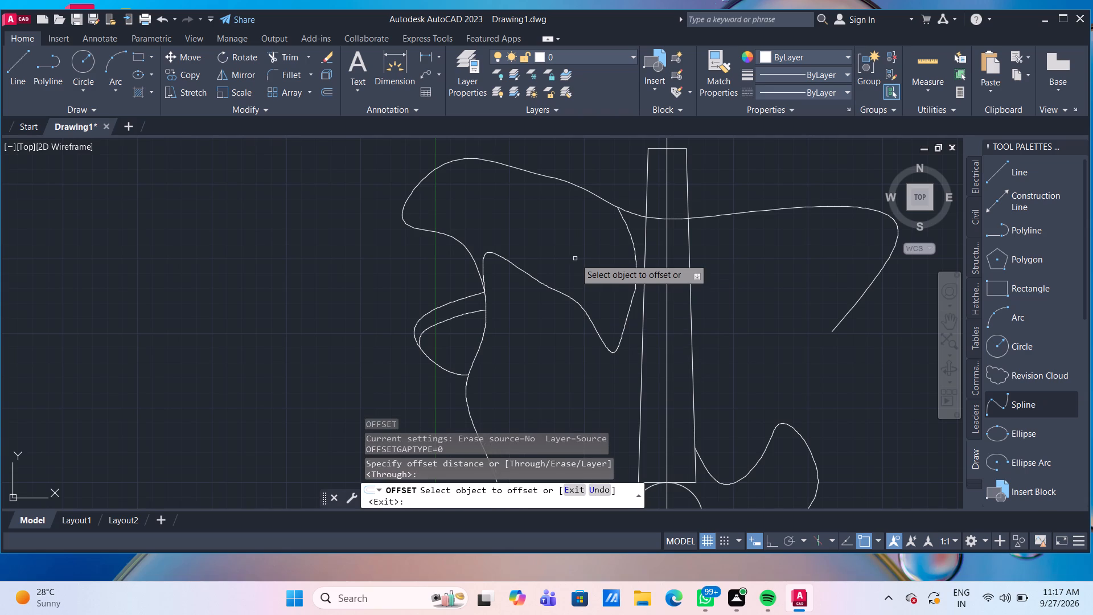
{"action": "left_click", "coordinate": [581, 185]}
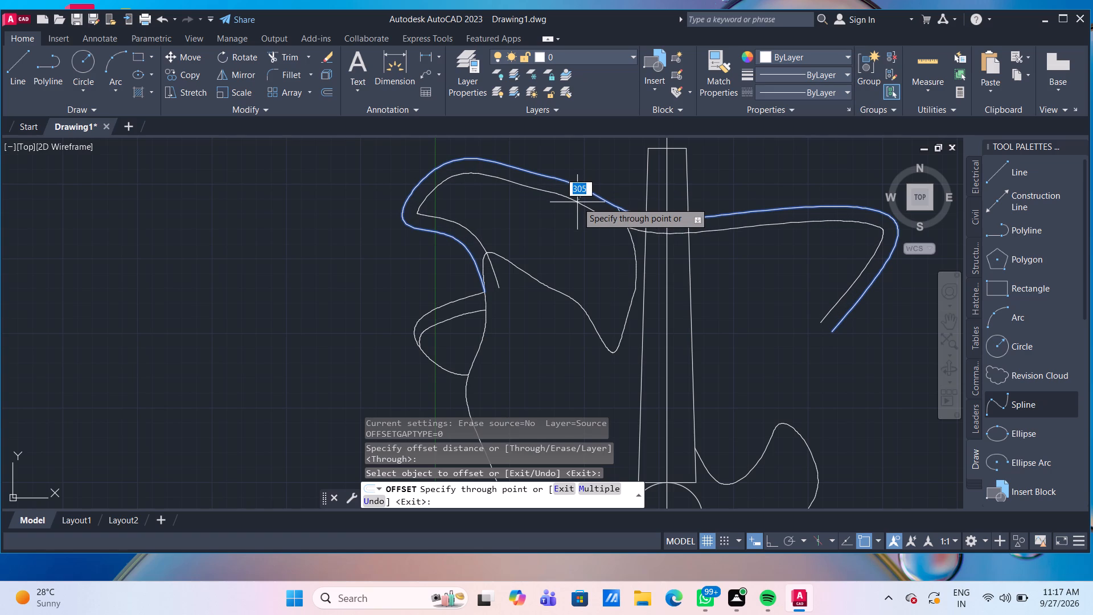
{"action": "type", "text": "200"}
{"action": "key", "text": "Return"}
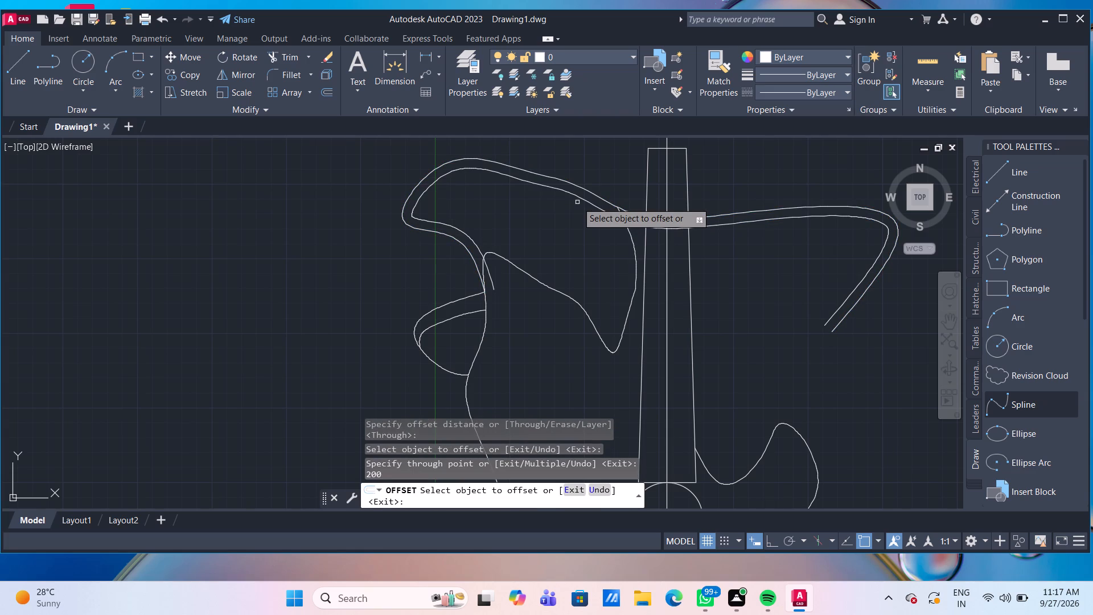
{"action": "key", "text": "Escape"}
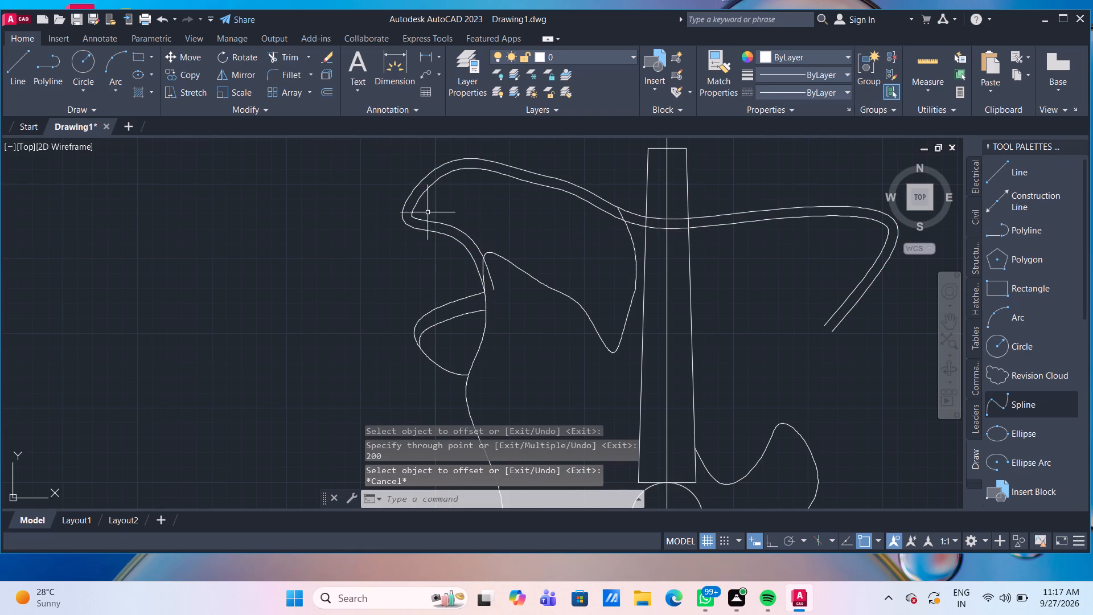
Stretch the inner offset curve's vertex at the left horn tip out onto the outer spline.
{"action": "scroll", "coordinate": [439, 219], "scroll_direction": "up", "scroll_amount": 3}
{"action": "scroll", "coordinate": [434, 212], "scroll_direction": "down", "scroll_amount": 3}
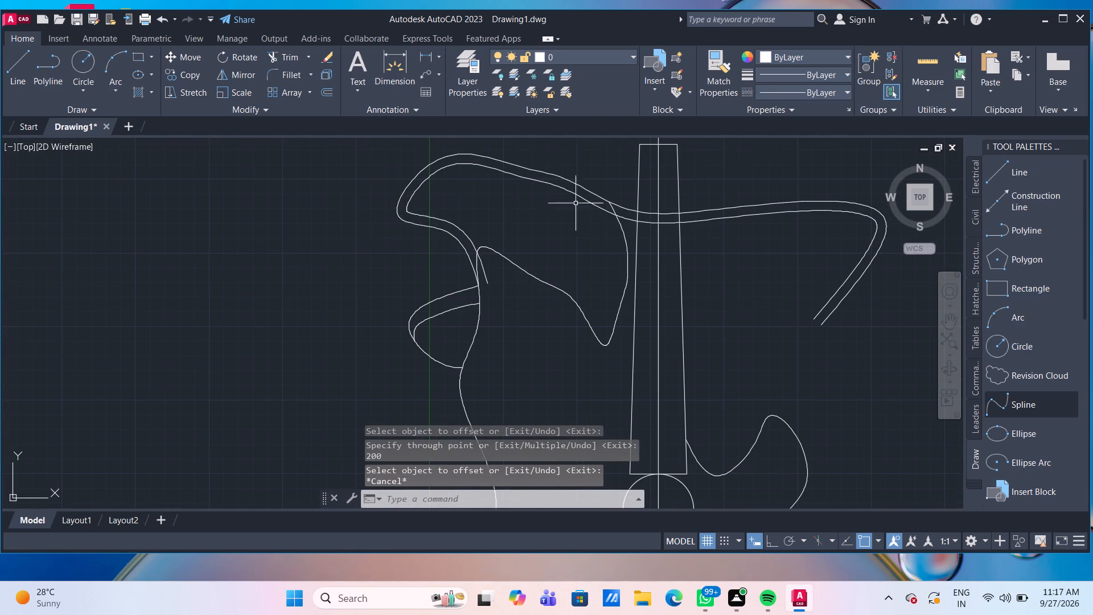
{"action": "scroll", "coordinate": [579, 202], "scroll_direction": "up", "scroll_amount": 1}
{"action": "middle_click_drag", "start_coordinate": [520, 223], "coordinate": [524, 228]}
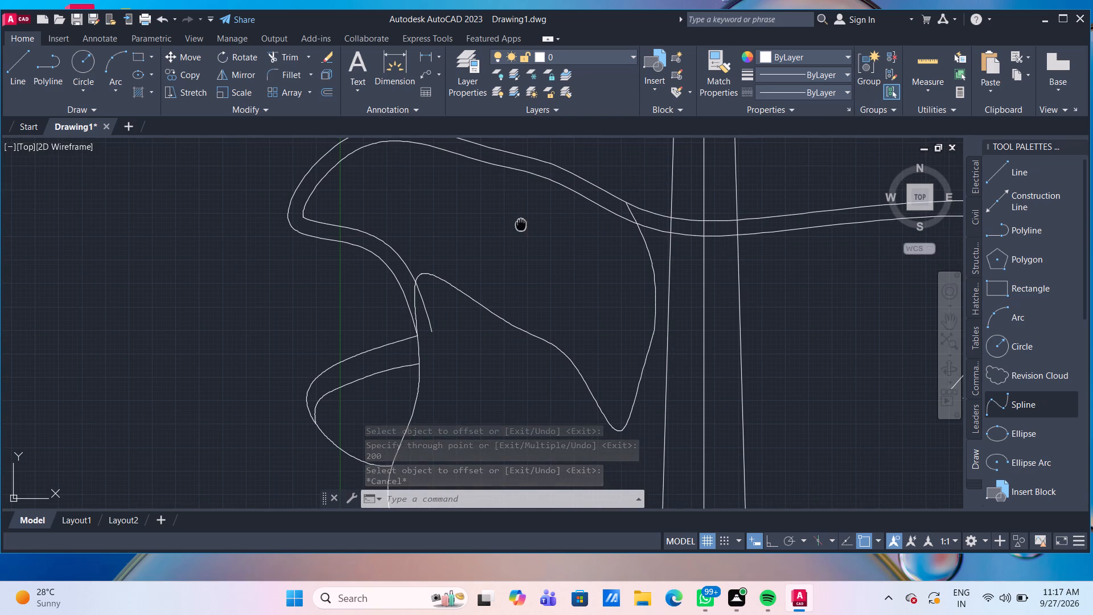
{"action": "middle_click_drag", "start_coordinate": [524, 228], "coordinate": [539, 257]}
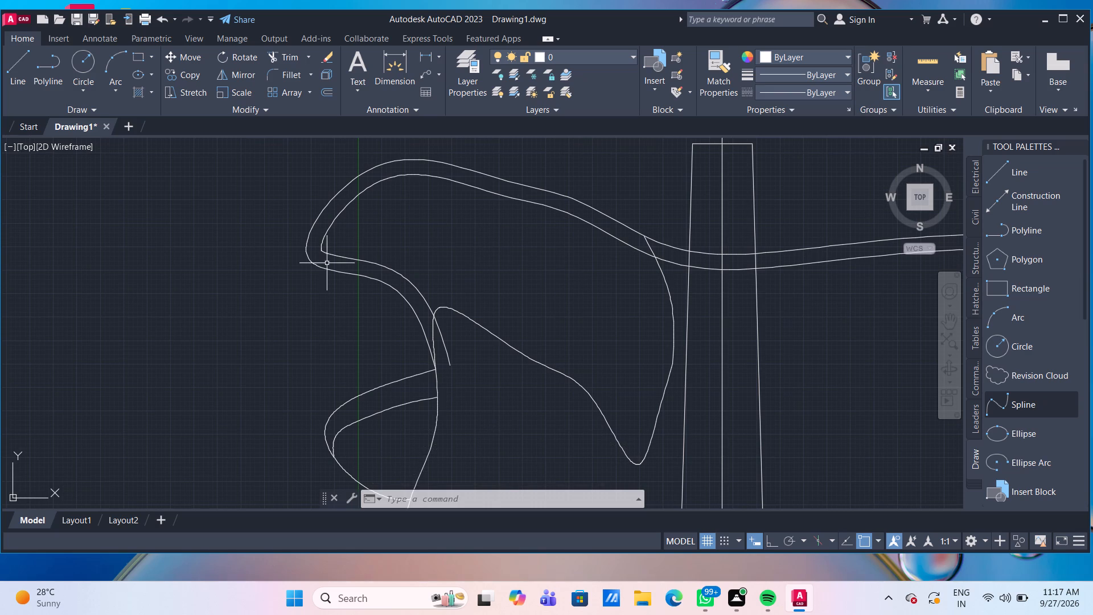
{"action": "left_click", "coordinate": [321, 247]}
{"action": "scroll", "coordinate": [326, 248], "scroll_direction": "up", "scroll_amount": 4}
{"action": "left_click", "coordinate": [306, 273]}
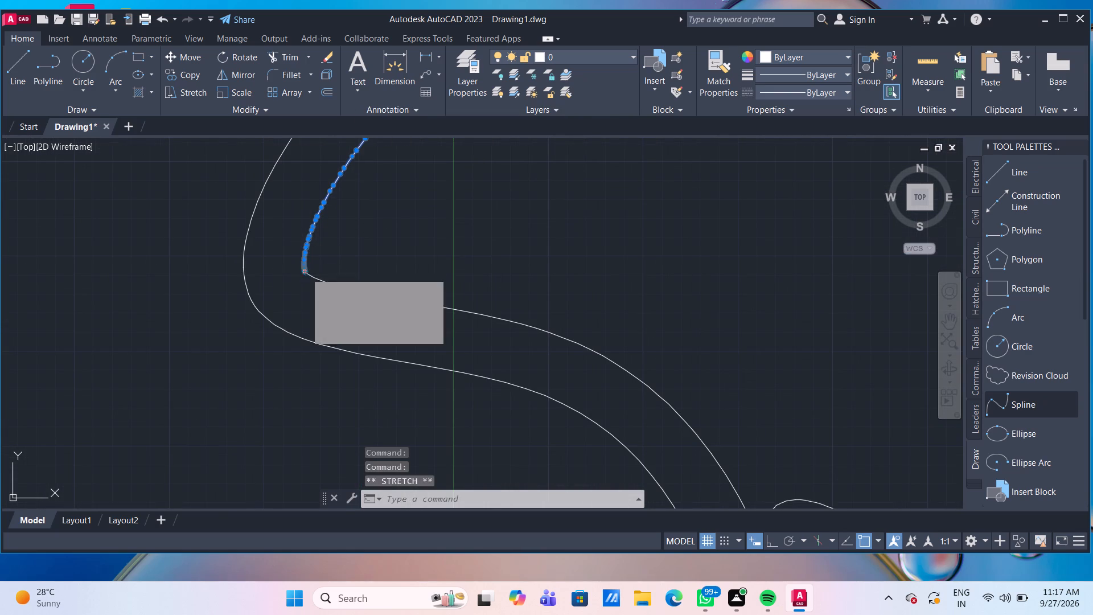
{"action": "left_click", "coordinate": [243, 277]}
{"action": "key", "text": "Escape"}
{"action": "key", "text": "Escape"}
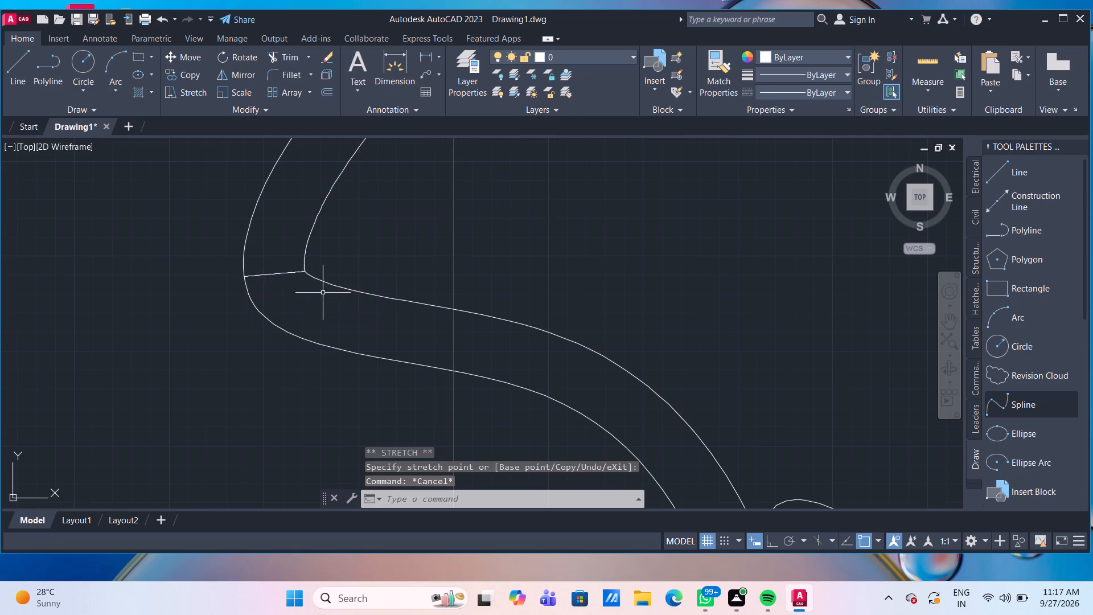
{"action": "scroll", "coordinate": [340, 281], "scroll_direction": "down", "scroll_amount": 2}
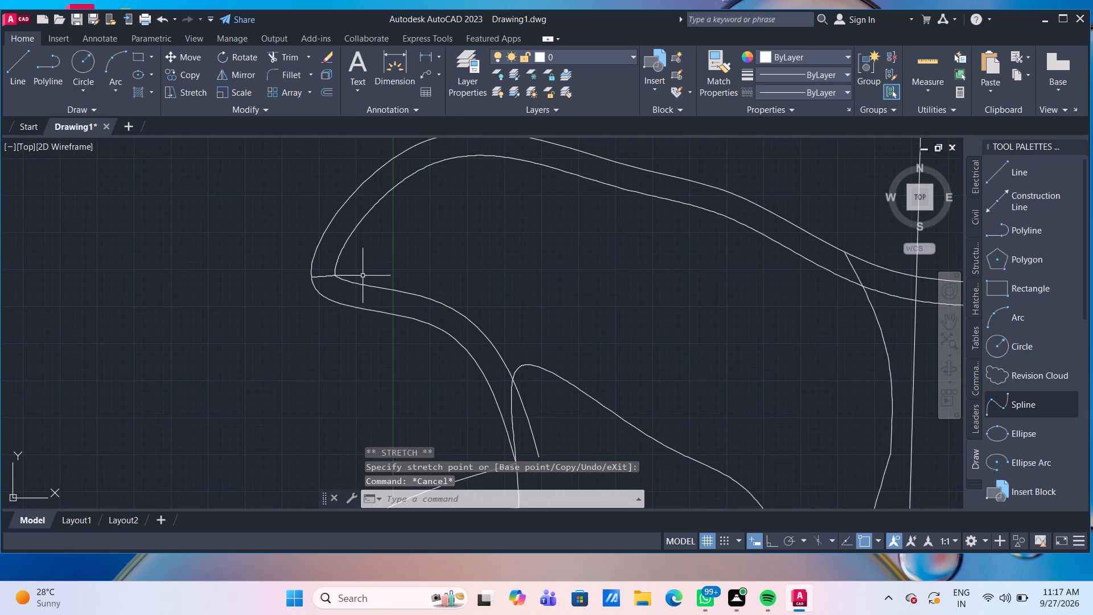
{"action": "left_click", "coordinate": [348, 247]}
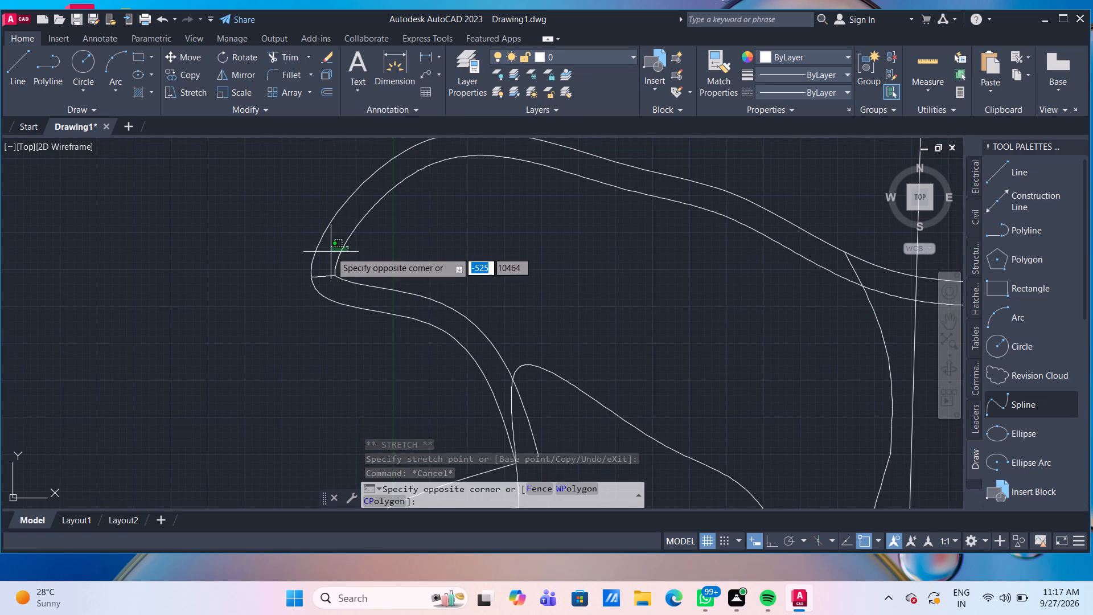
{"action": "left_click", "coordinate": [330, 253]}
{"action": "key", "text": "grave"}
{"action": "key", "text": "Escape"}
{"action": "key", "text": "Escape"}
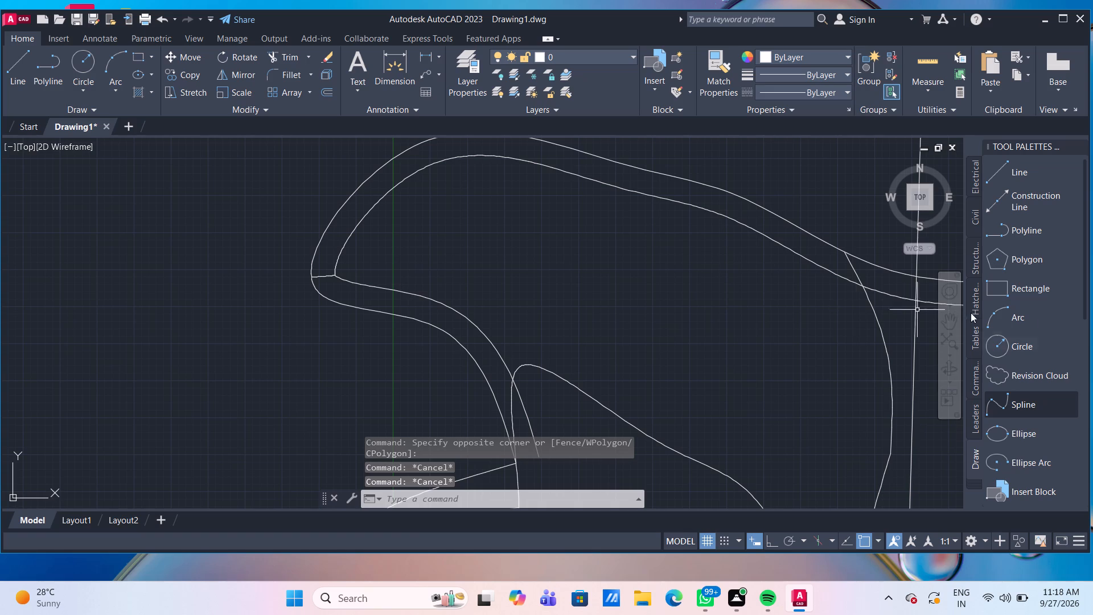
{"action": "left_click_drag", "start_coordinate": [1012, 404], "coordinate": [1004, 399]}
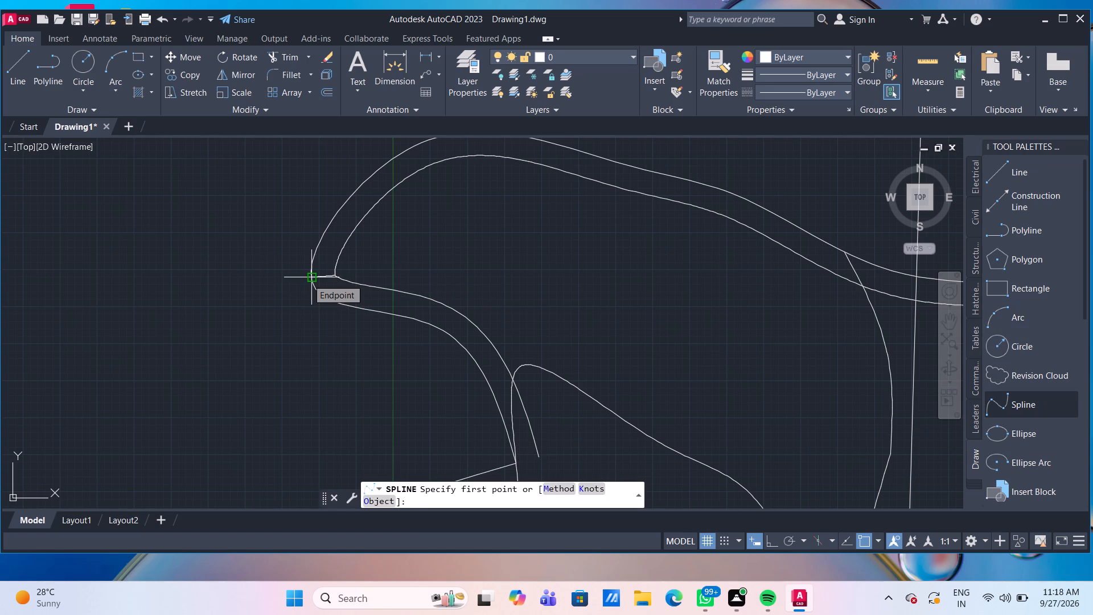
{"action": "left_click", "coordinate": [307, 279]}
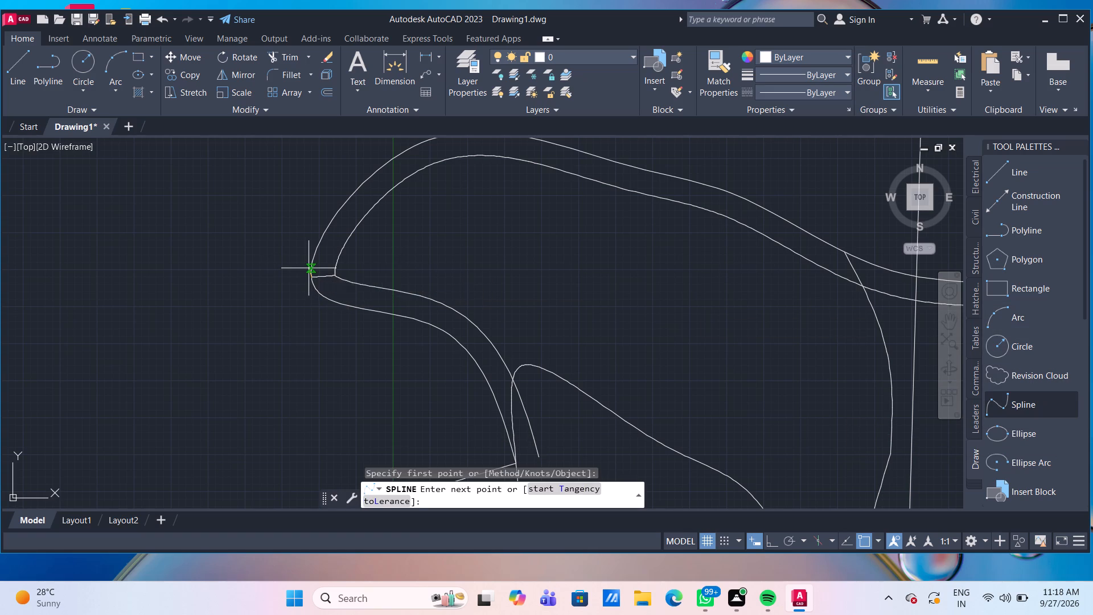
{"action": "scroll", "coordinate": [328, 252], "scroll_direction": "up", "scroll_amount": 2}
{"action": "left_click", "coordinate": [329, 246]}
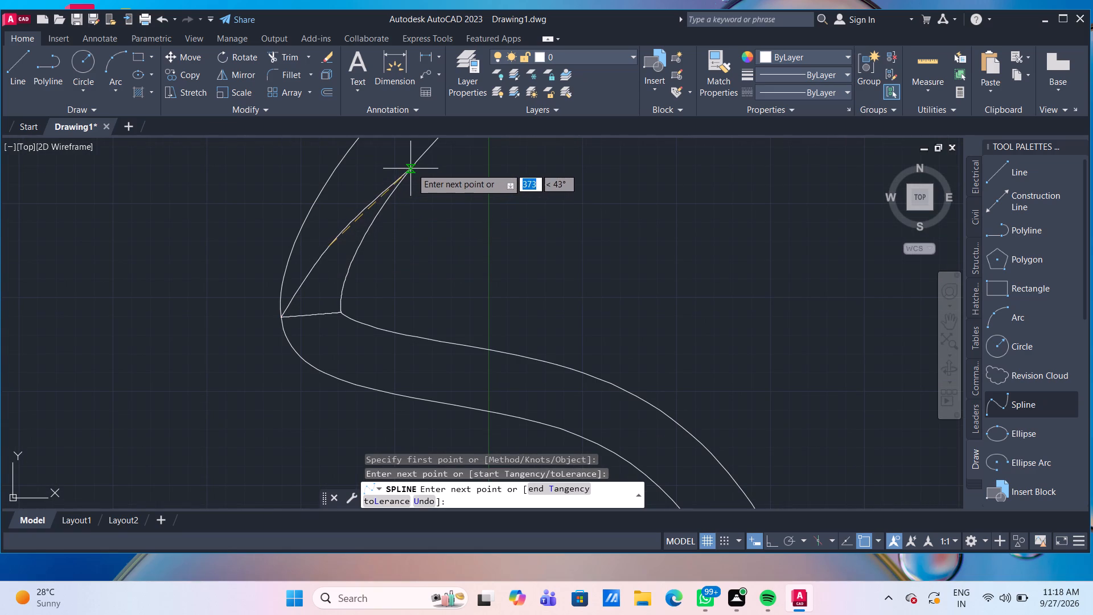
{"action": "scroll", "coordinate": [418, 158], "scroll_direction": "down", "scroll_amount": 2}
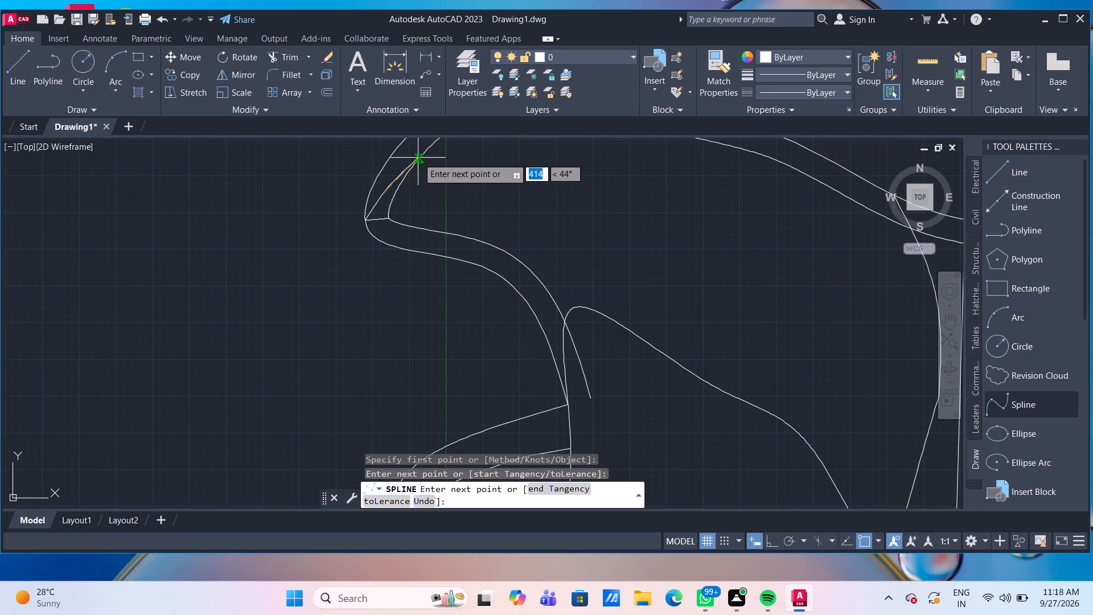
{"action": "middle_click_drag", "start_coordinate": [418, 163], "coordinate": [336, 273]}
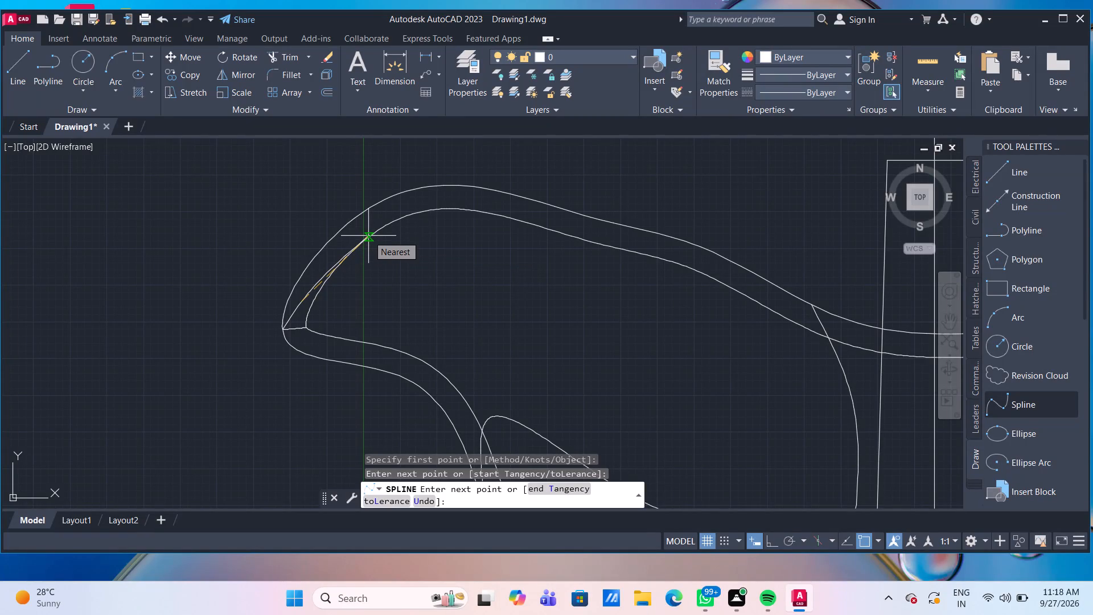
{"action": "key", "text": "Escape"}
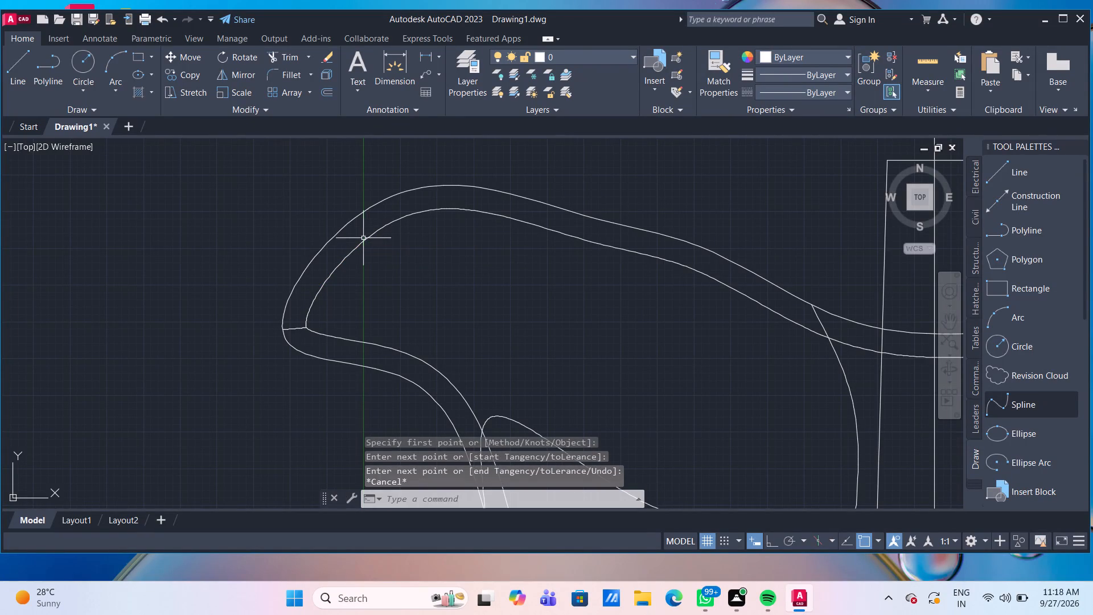
Draw a spline from the inner offset curve's crest across the left horn, ending just past the outer body edge.
{"action": "left_click", "coordinate": [1017, 399]}
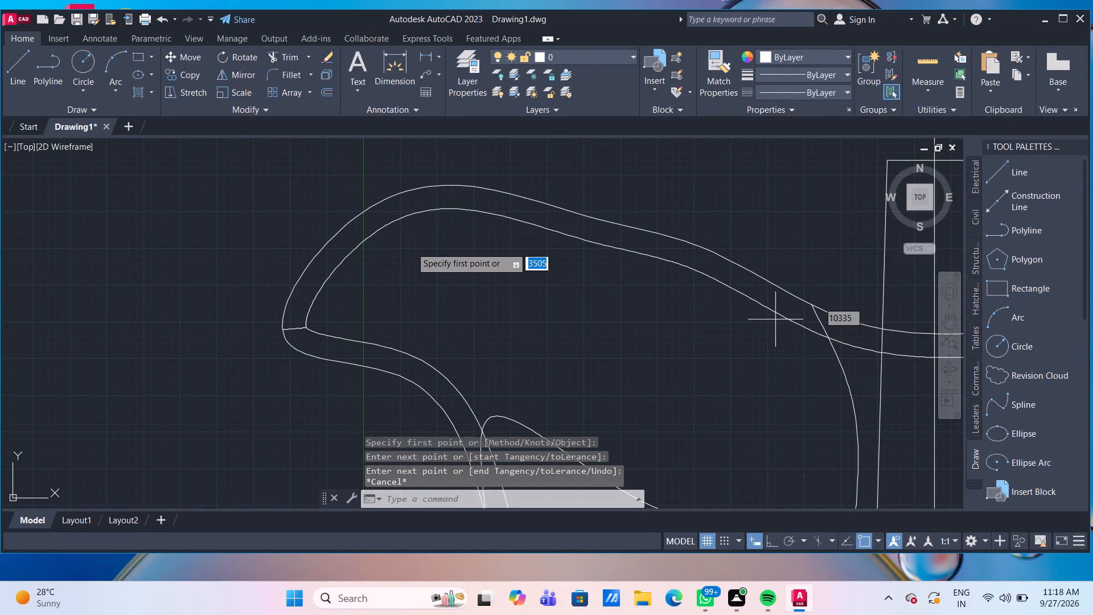
{"action": "left_click", "coordinate": [426, 211]}
{"action": "scroll", "coordinate": [363, 229], "scroll_direction": "up", "scroll_amount": 1}
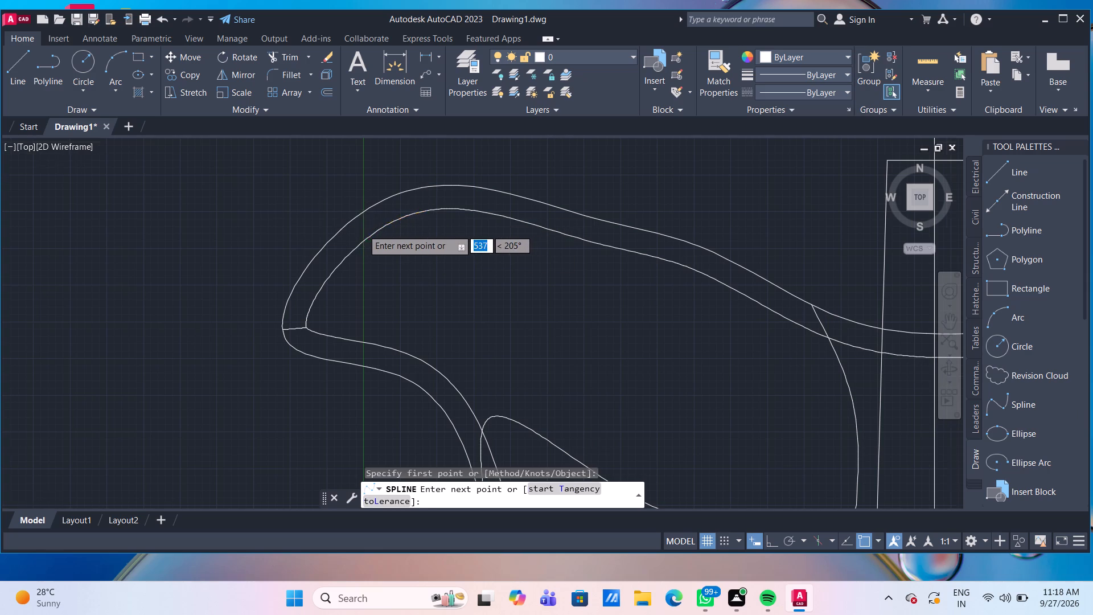
{"action": "scroll", "coordinate": [363, 229], "scroll_direction": "up", "scroll_amount": 1}
{"action": "left_click", "coordinate": [352, 246]}
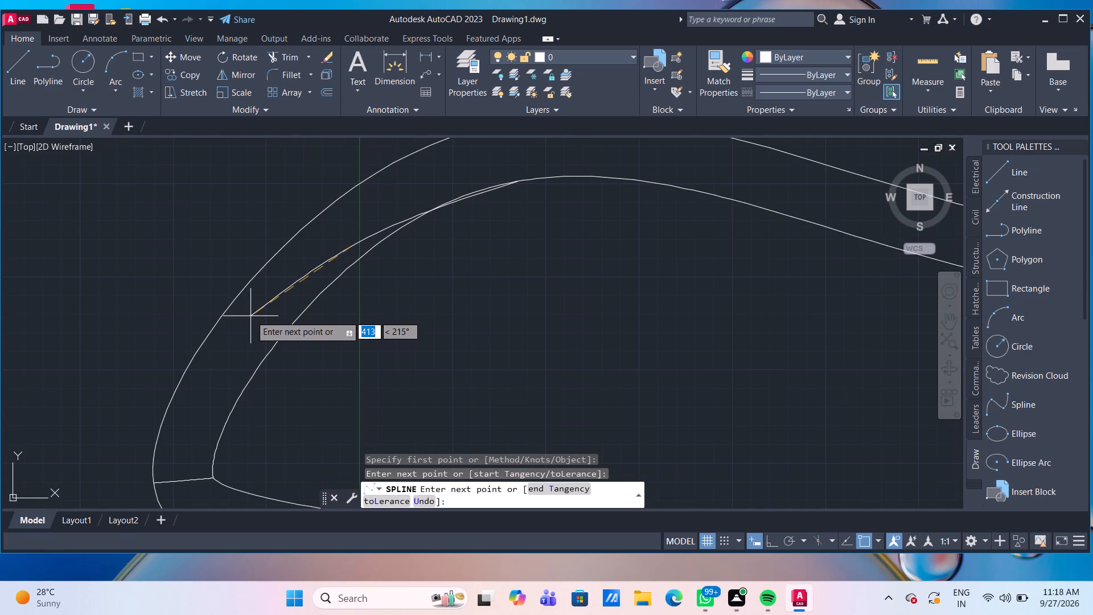
{"action": "left_click", "coordinate": [272, 296]}
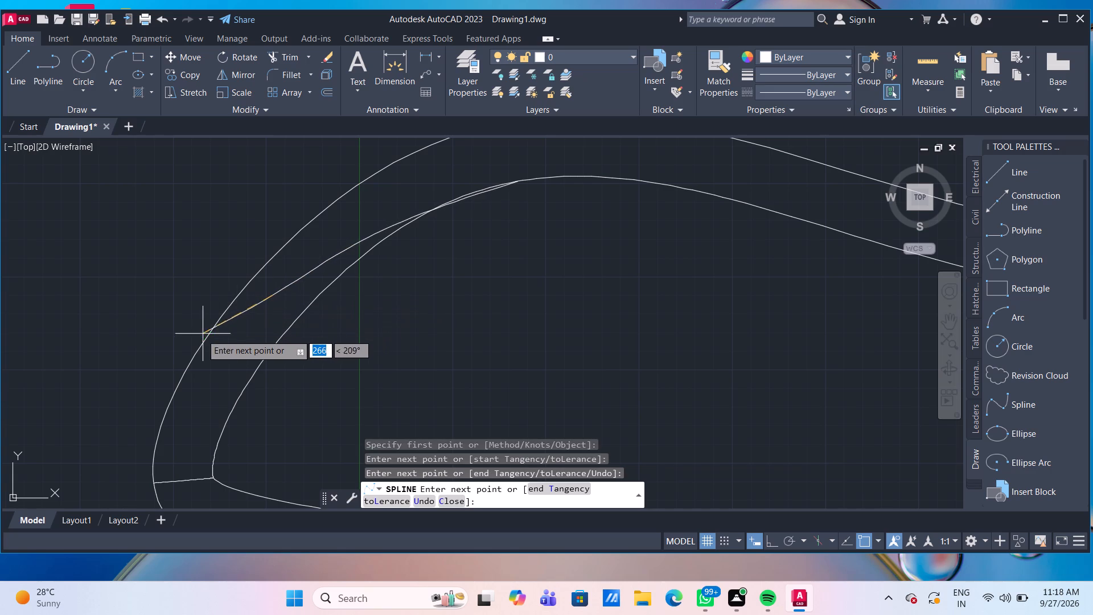
{"action": "left_click", "coordinate": [170, 403]}
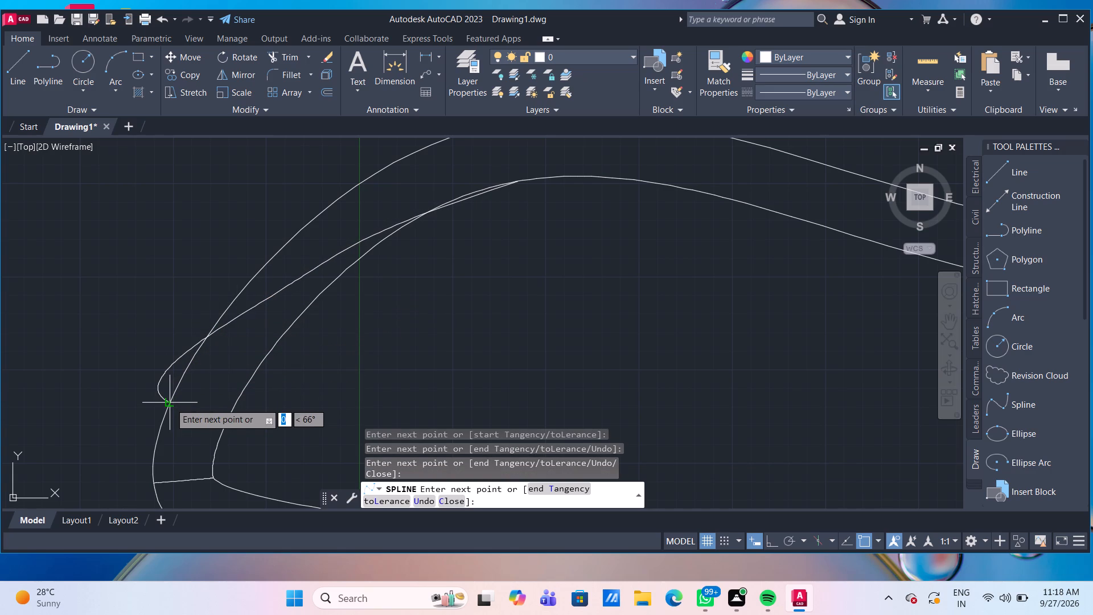
{"action": "left_click", "coordinate": [145, 435]}
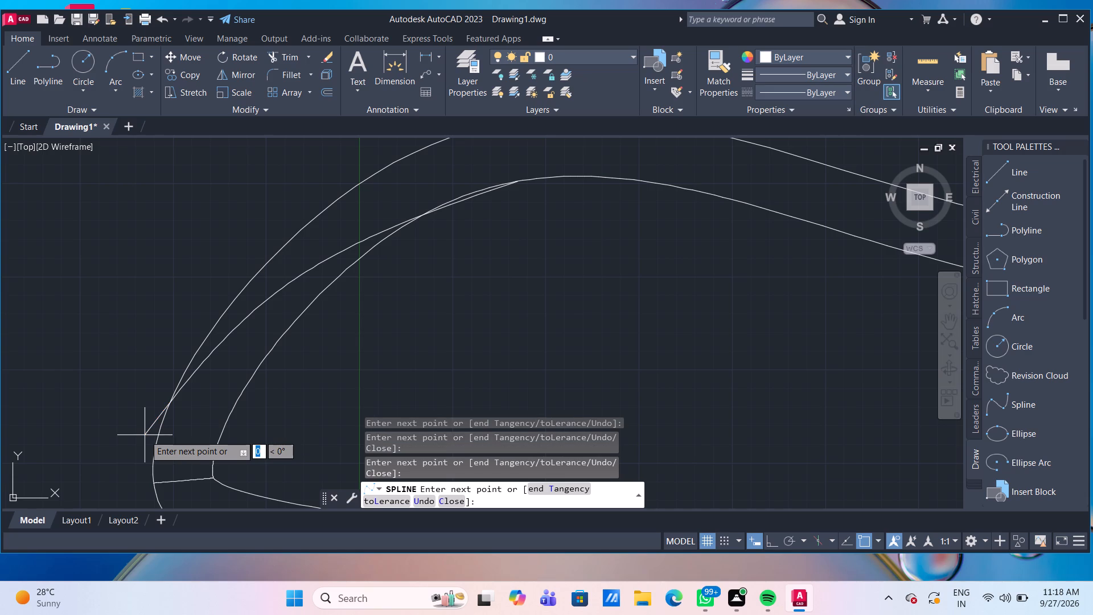
{"action": "key", "text": "Return"}
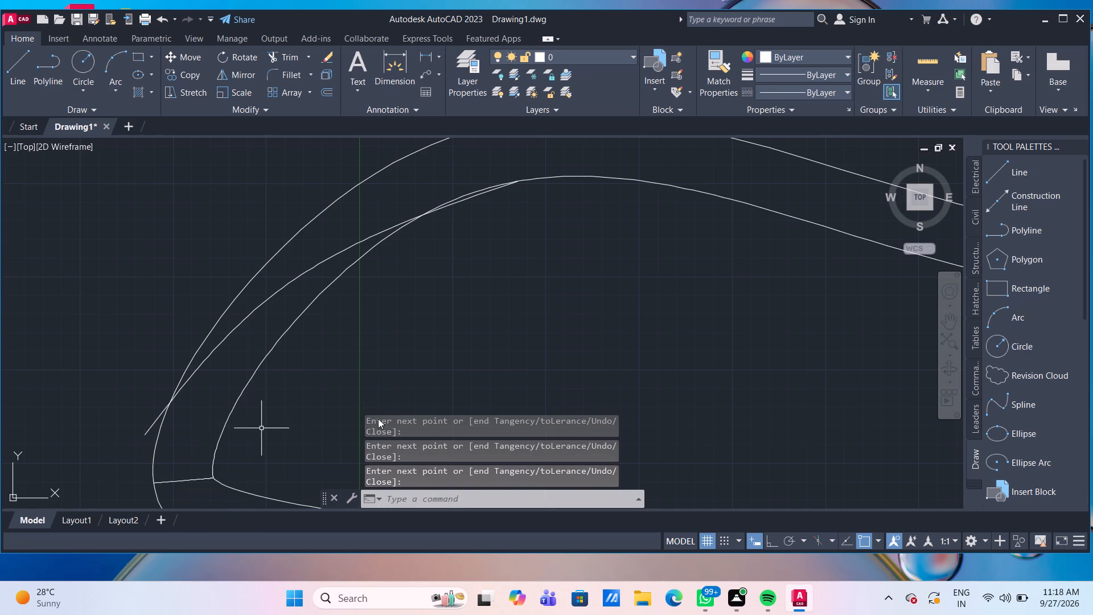
Trim the inner offset curve inside the left horn and both overshooting ends of the new connecting spline.
{"action": "scroll", "coordinate": [358, 330], "scroll_direction": "down", "scroll_amount": 1}
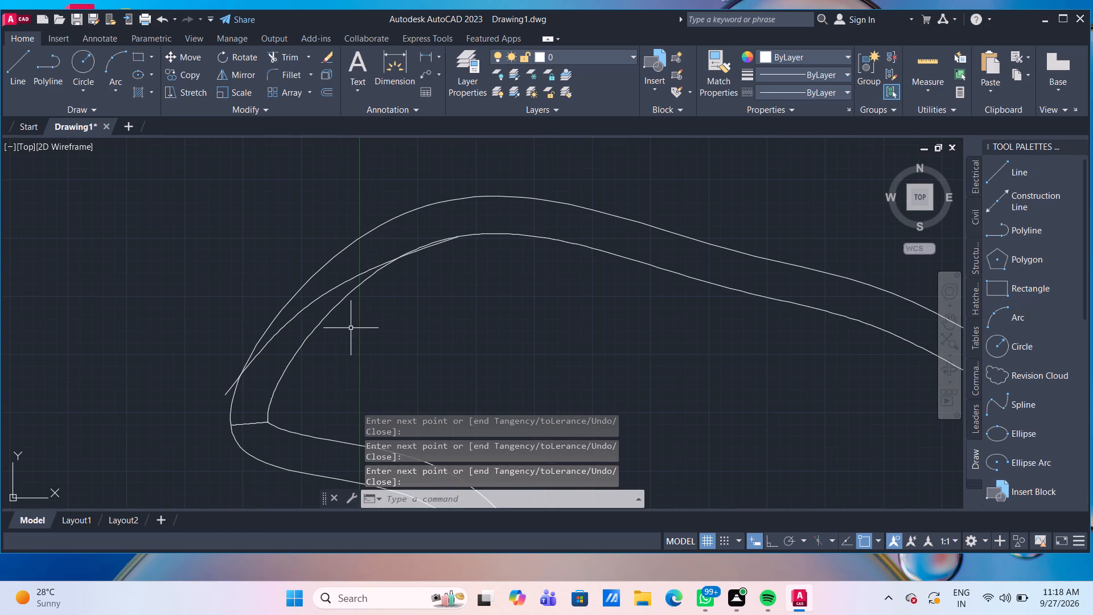
{"action": "type", "text": "TR"}
{"action": "key", "text": "Return"}
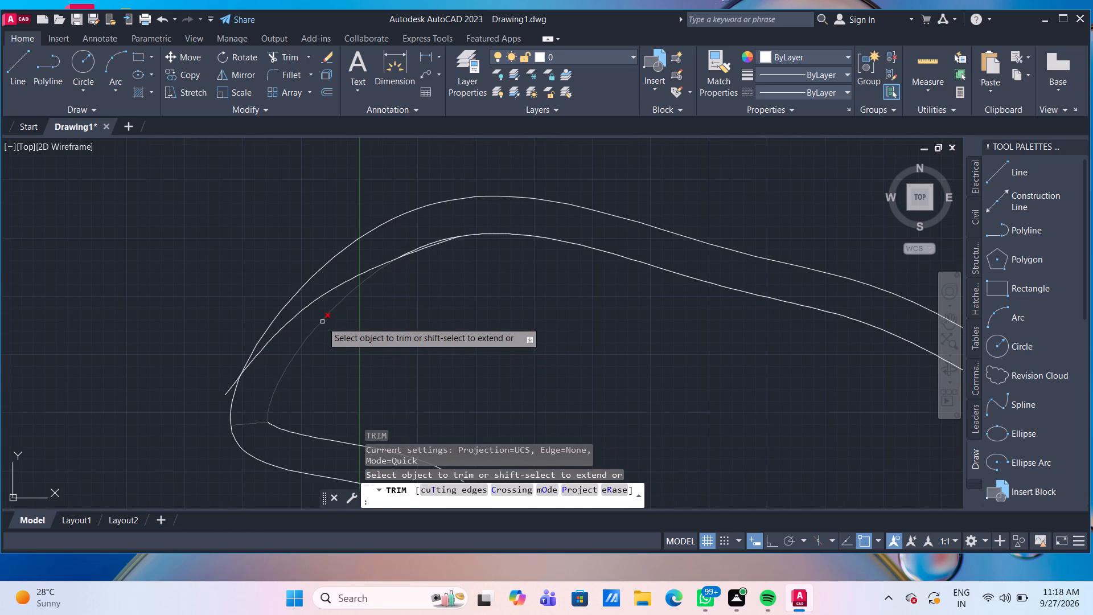
{"action": "left_click", "coordinate": [322, 320]}
{"action": "scroll", "coordinate": [458, 229], "scroll_direction": "up", "scroll_amount": 2}
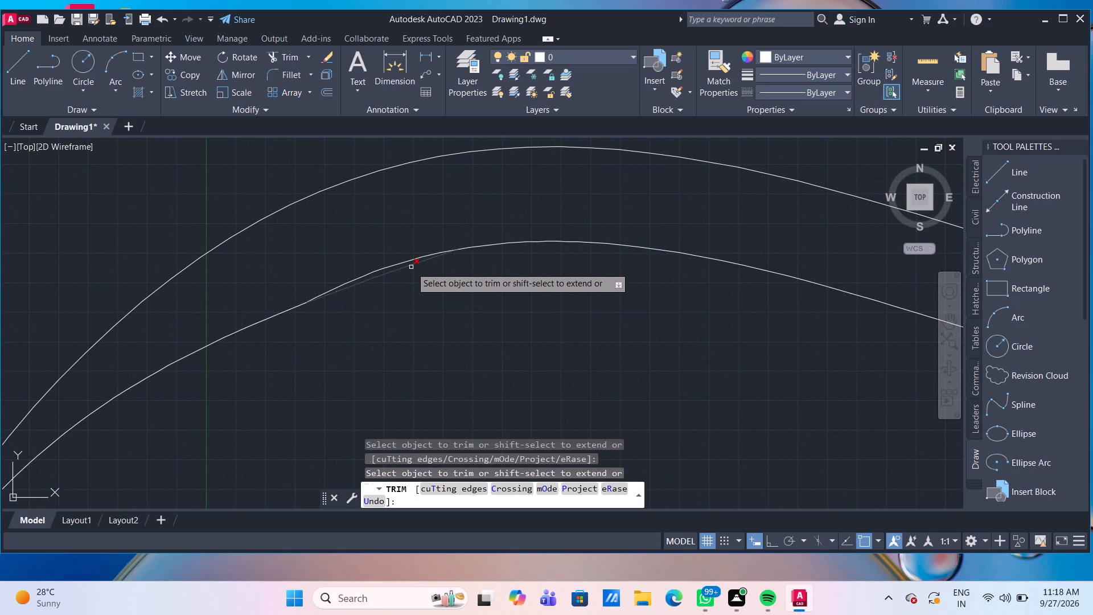
{"action": "left_click", "coordinate": [411, 267]}
{"action": "scroll", "coordinate": [410, 269], "scroll_direction": "down", "scroll_amount": 3}
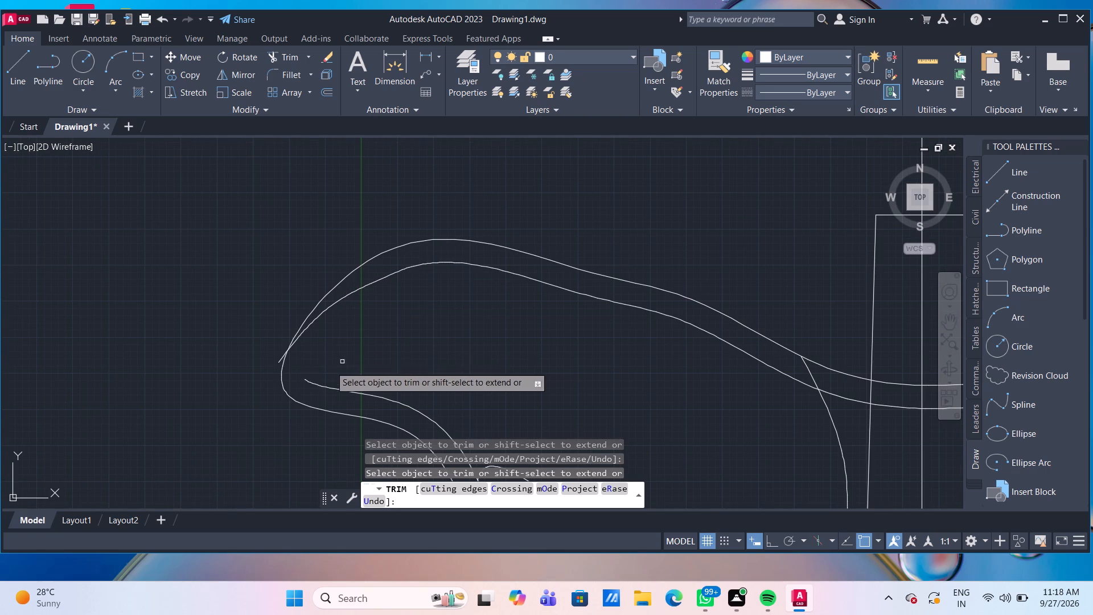
{"action": "left_click", "coordinate": [278, 358]}
Trim away the leftover inner offset curve below the left horn, including its tail inside the bulge spline.
{"action": "scroll", "coordinate": [371, 354], "scroll_direction": "down", "scroll_amount": 2}
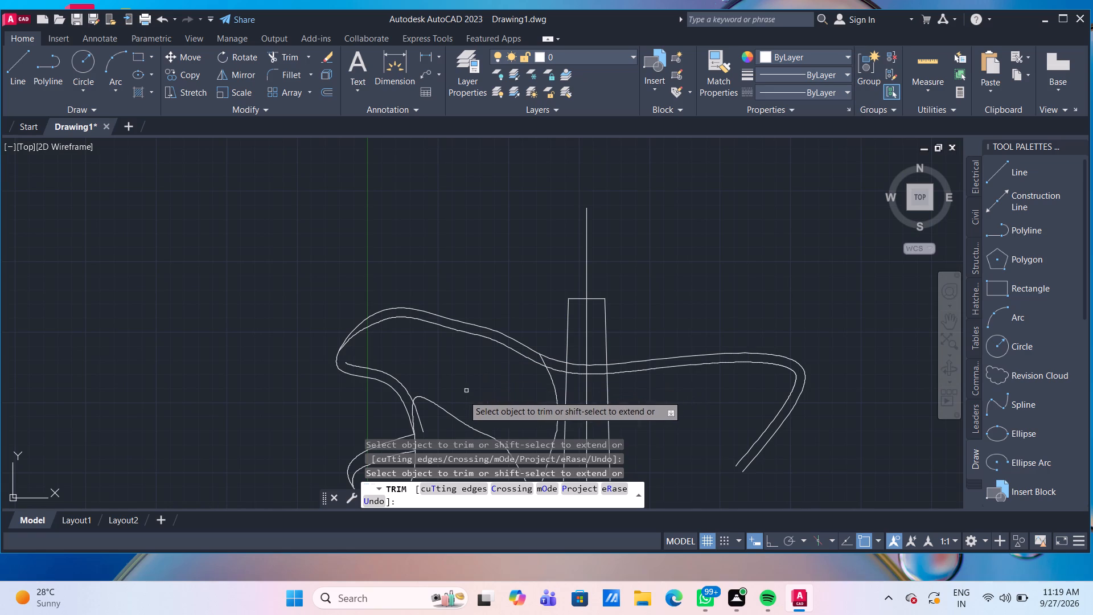
{"action": "left_click", "coordinate": [396, 376]}
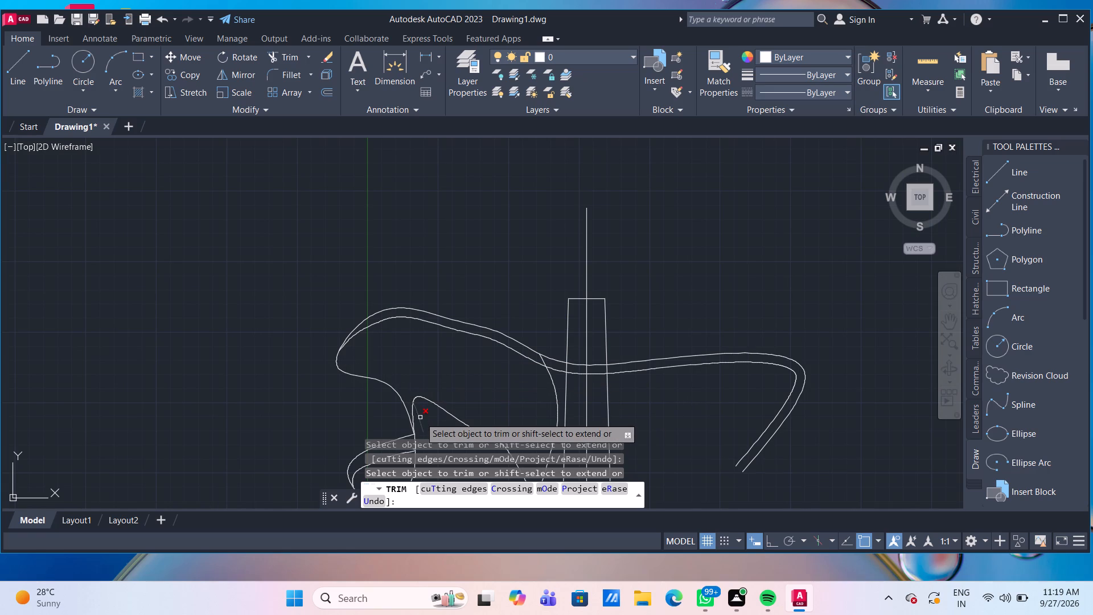
{"action": "left_click", "coordinate": [420, 417]}
{"action": "middle_click_drag", "start_coordinate": [528, 398], "coordinate": [505, 333]}
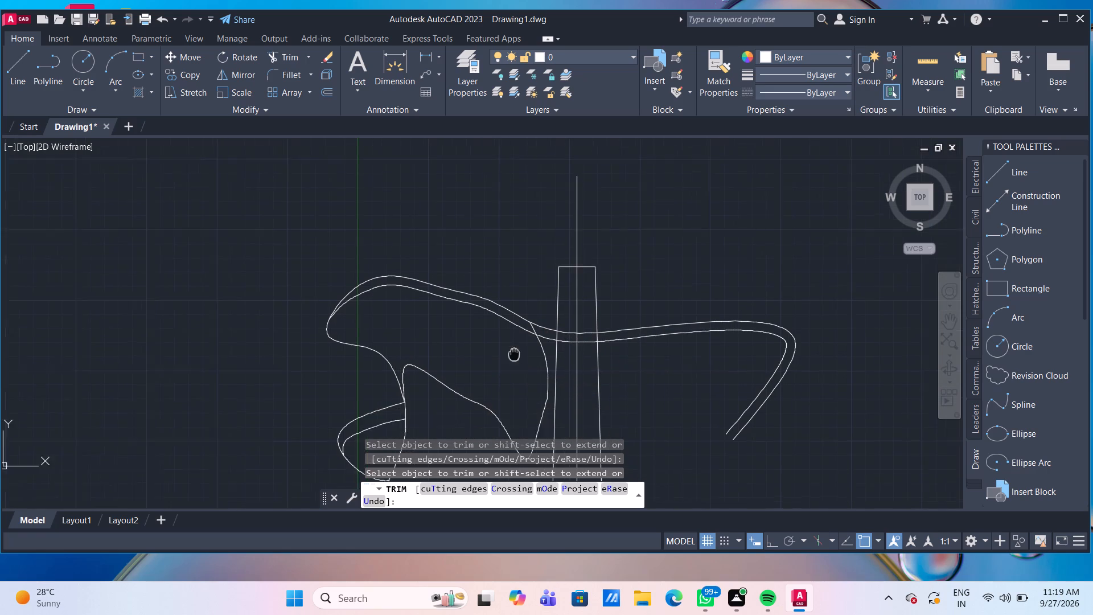
{"action": "middle_click_drag", "start_coordinate": [505, 333], "coordinate": [494, 313]}
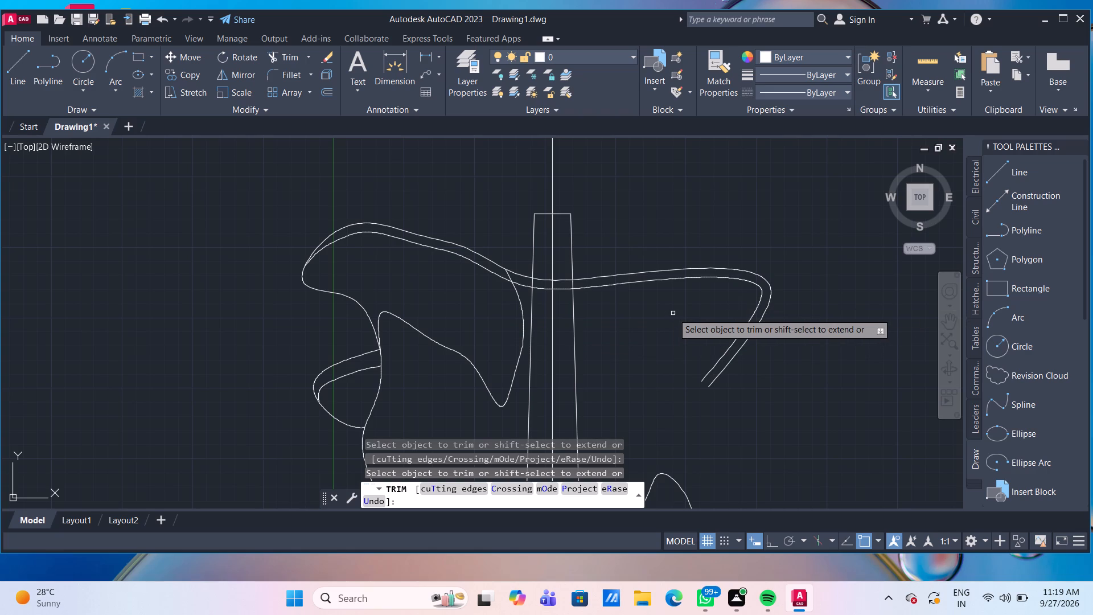
{"action": "key", "text": "Escape"}
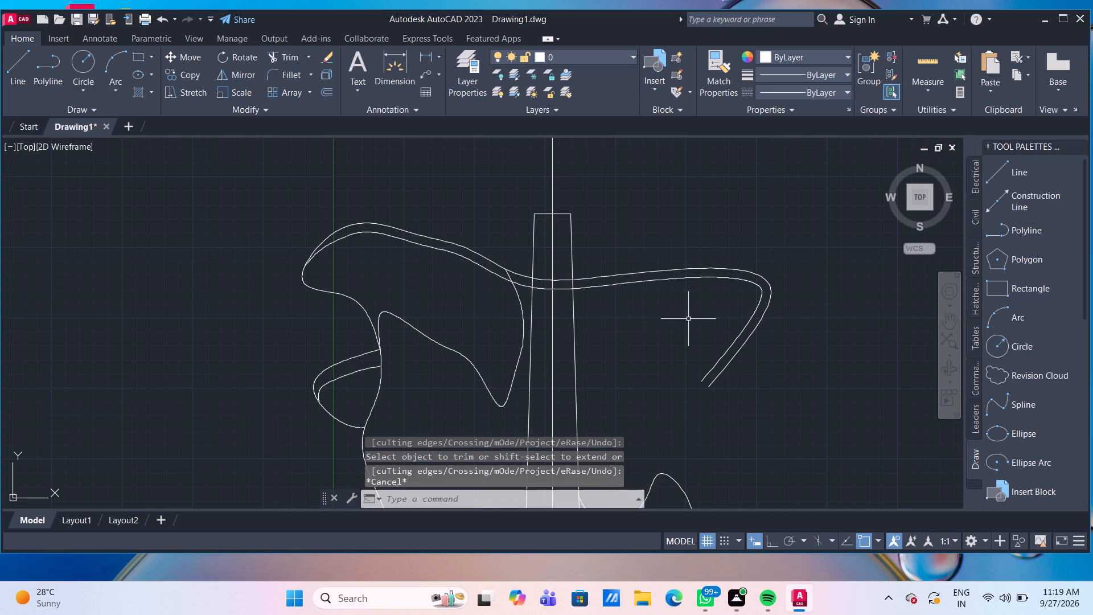
Draw a spline from the inner offset curve's top across the right horn, ending just past the outer body edge.
{"action": "scroll", "coordinate": [728, 310], "scroll_direction": "up", "scroll_amount": 1}
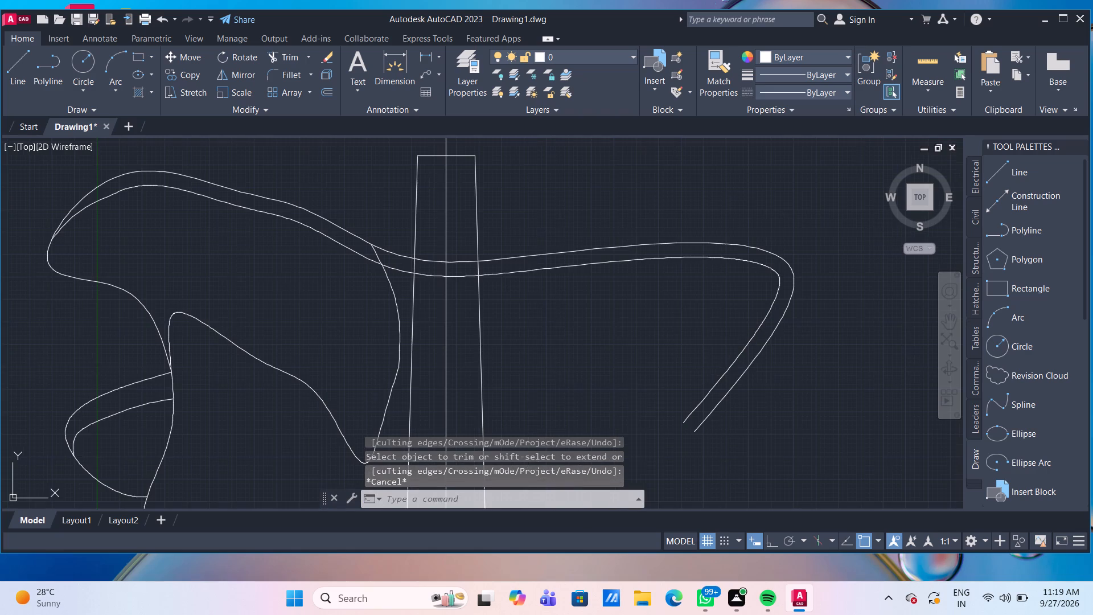
{"action": "middle_click_drag", "start_coordinate": [709, 311], "coordinate": [537, 326]}
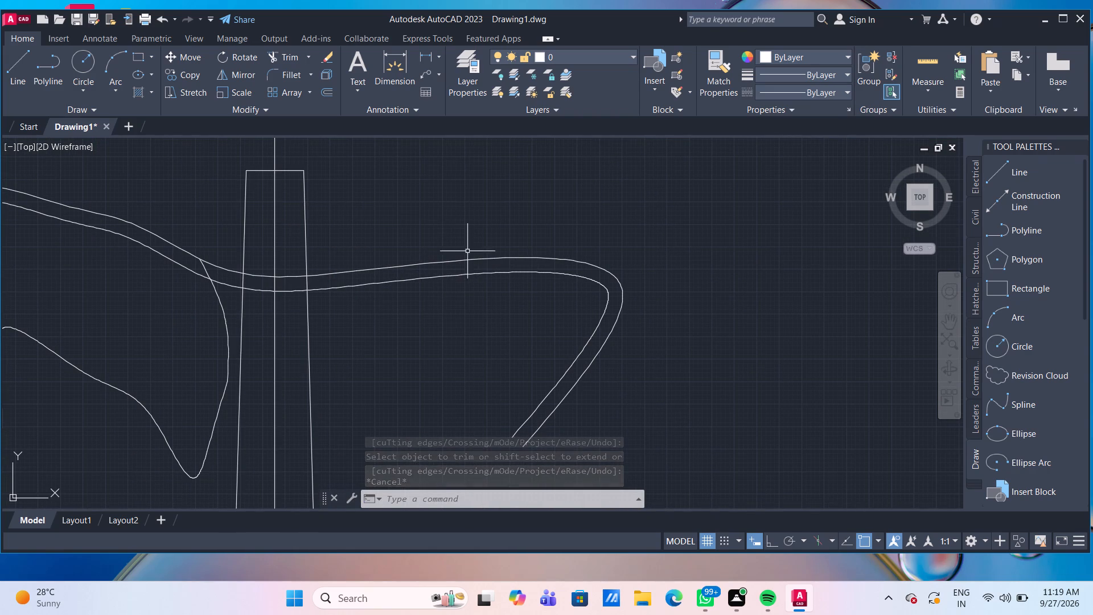
{"action": "left_click", "coordinate": [1023, 400]}
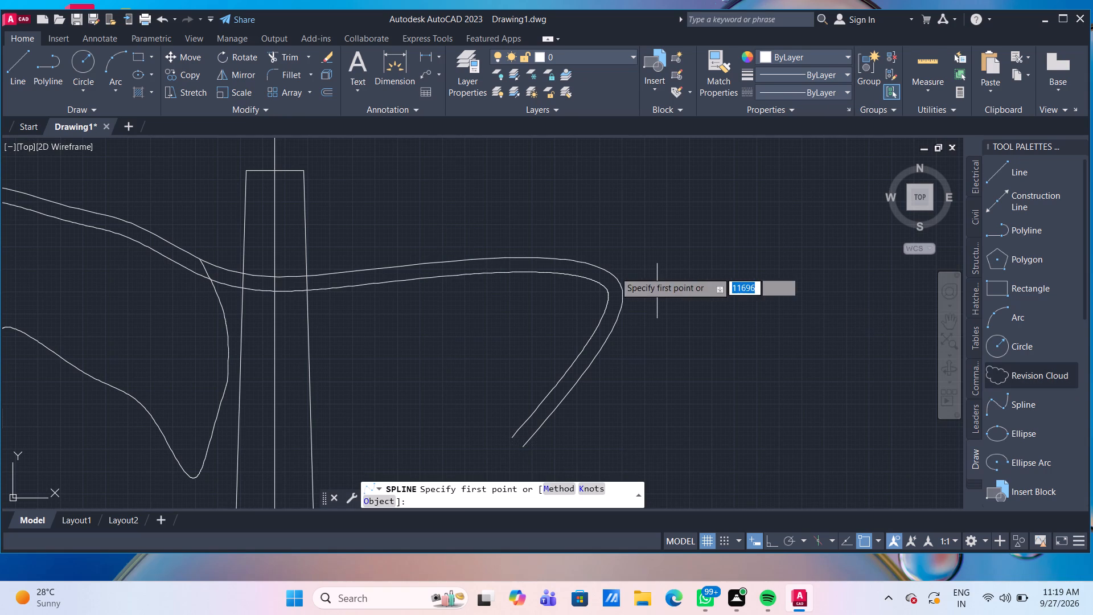
{"action": "scroll", "coordinate": [577, 281], "scroll_direction": "up", "scroll_amount": 2}
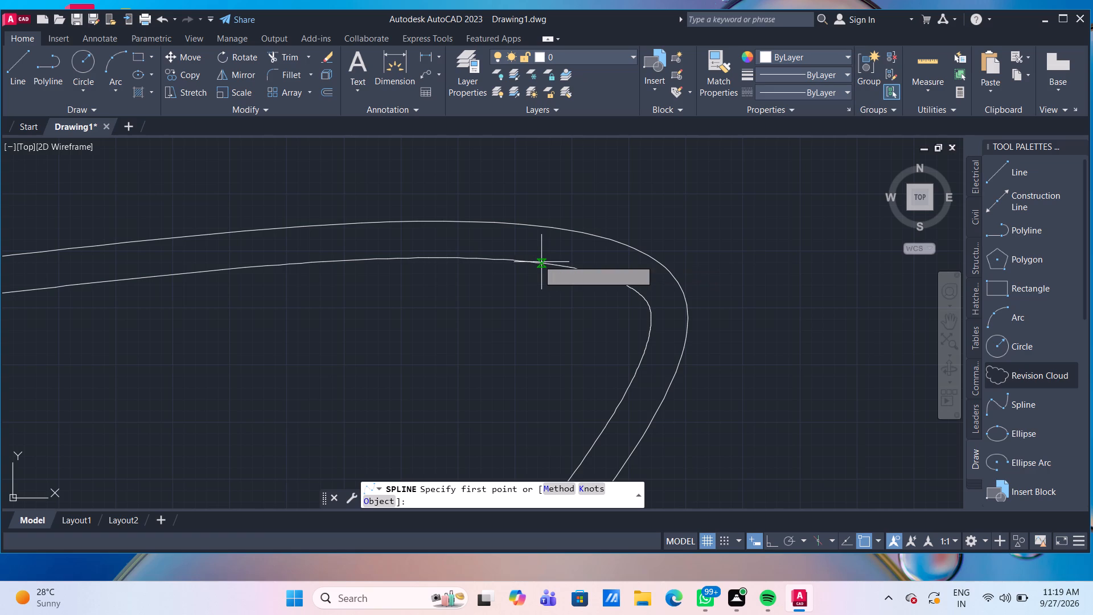
{"action": "left_click", "coordinate": [508, 260]}
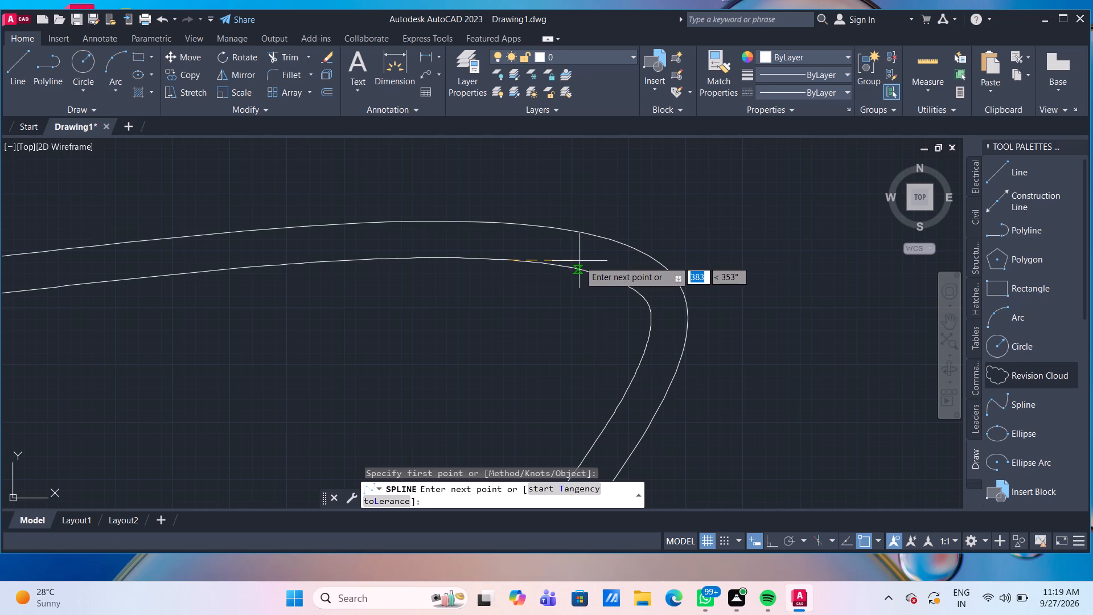
{"action": "scroll", "coordinate": [580, 261], "scroll_direction": "up", "scroll_amount": 2}
{"action": "left_click", "coordinate": [584, 263]}
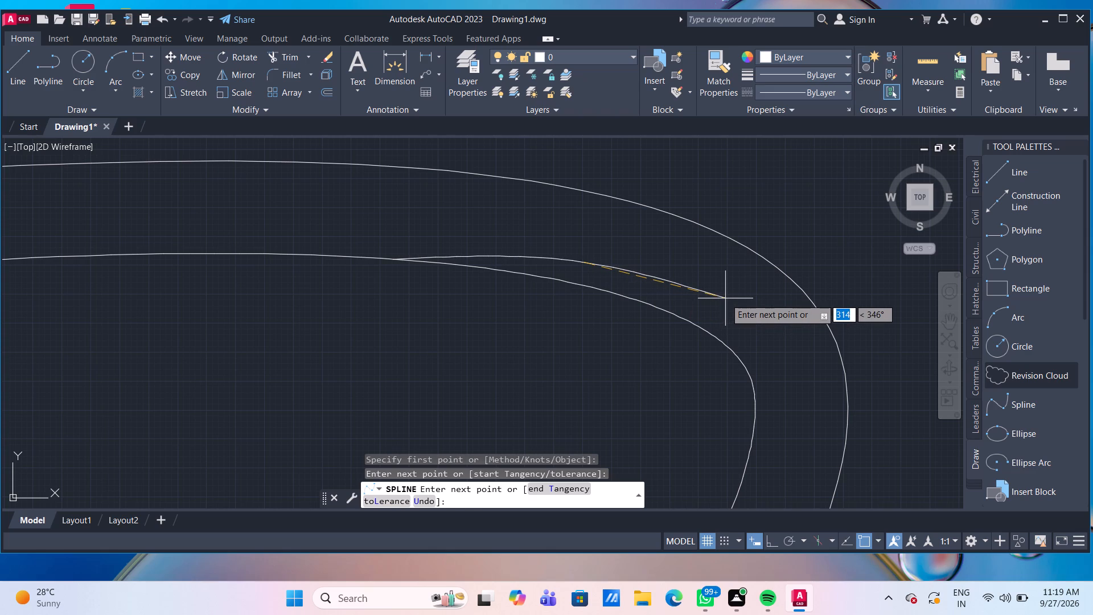
{"action": "left_click", "coordinate": [725, 298]}
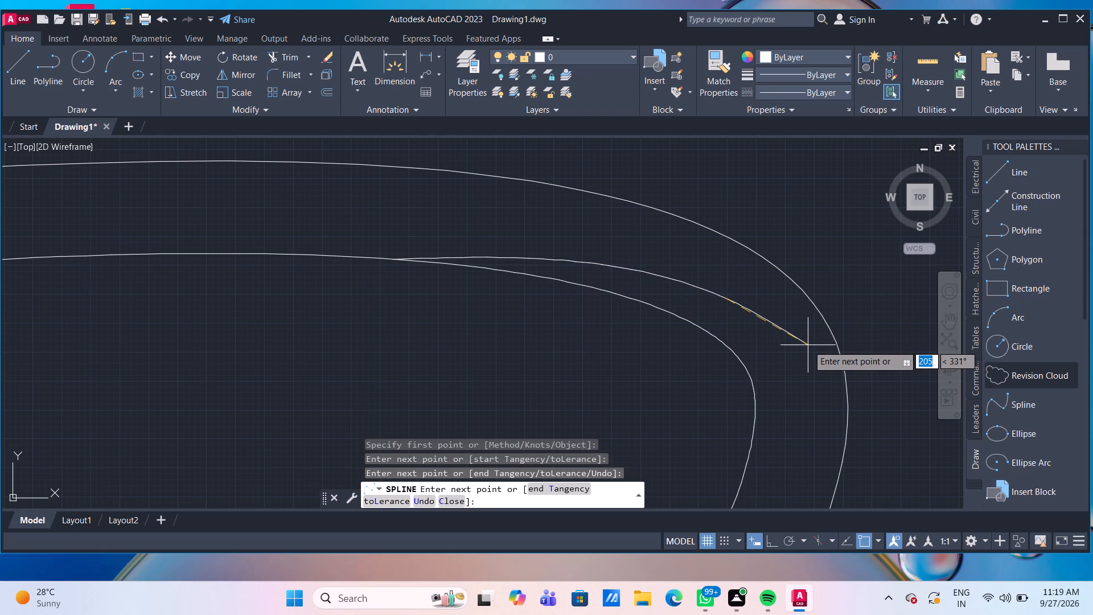
{"action": "left_click", "coordinate": [808, 345]}
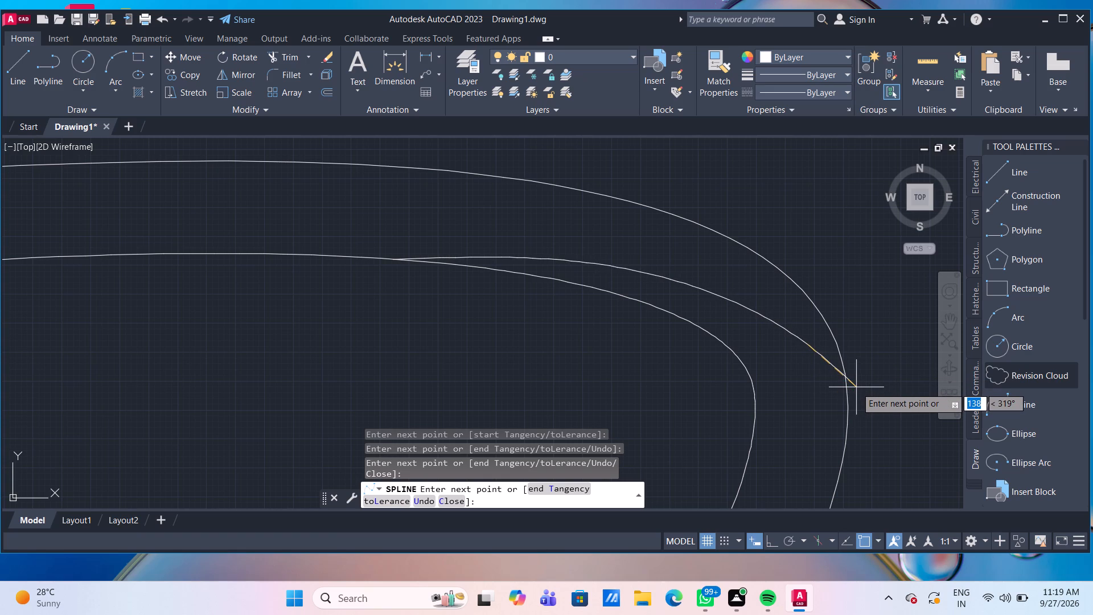
{"action": "left_click", "coordinate": [873, 452]}
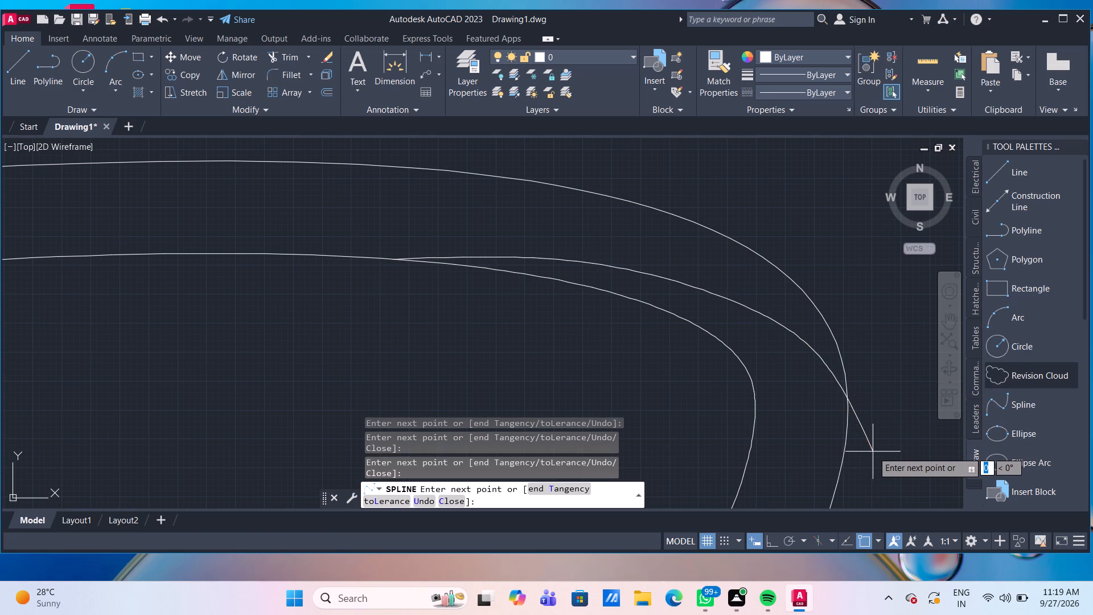
{"action": "key", "text": "Return"}
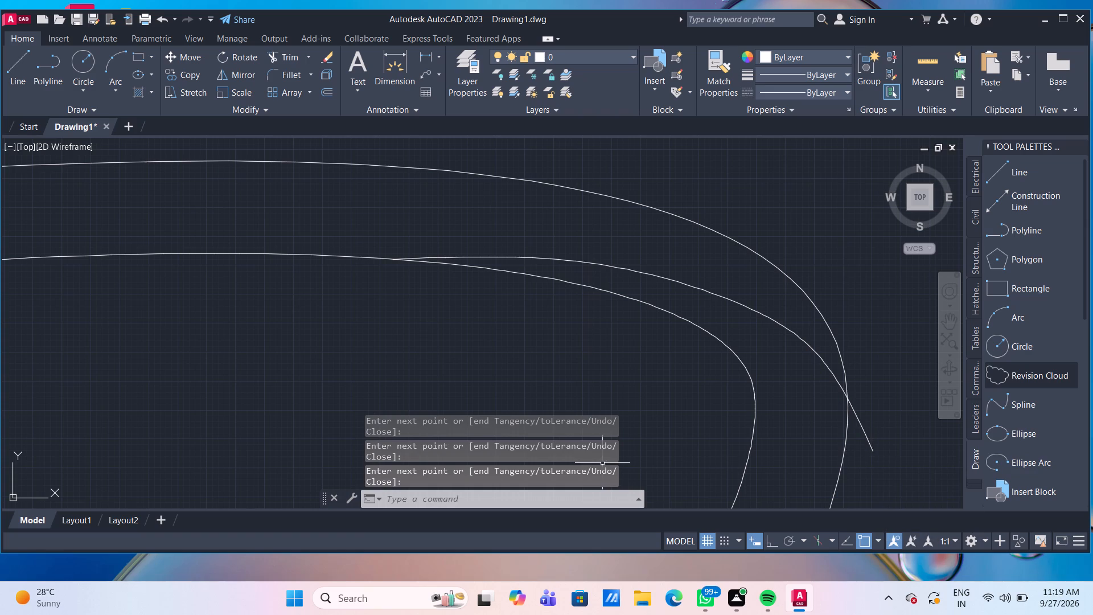
Trim the inner offset curve inside the right horn and the connecting spline's overshoot past the outer body edge.
{"action": "scroll", "coordinate": [591, 407], "scroll_direction": "down", "scroll_amount": 2}
{"action": "middle_click_drag", "start_coordinate": [690, 400], "coordinate": [693, 253]}
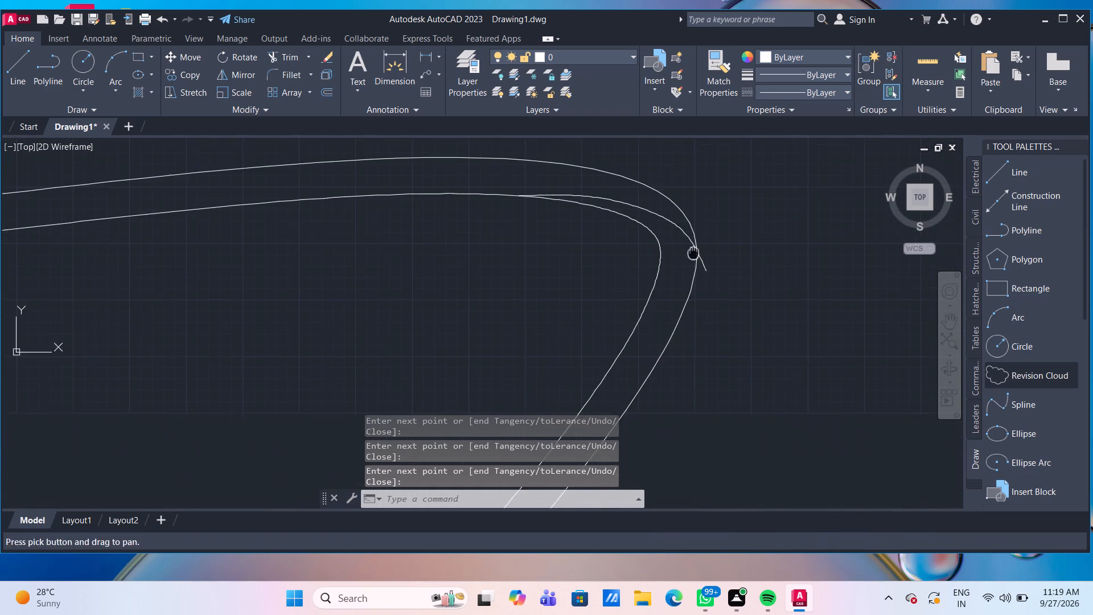
{"action": "scroll", "coordinate": [697, 240], "scroll_direction": "down", "scroll_amount": 2}
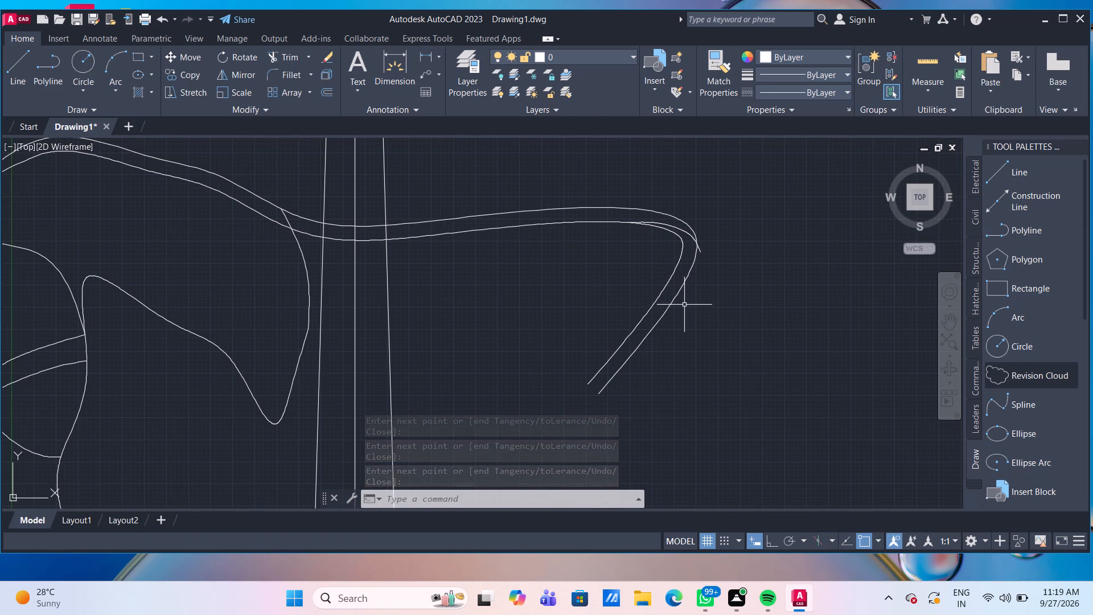
{"action": "scroll", "coordinate": [702, 296], "scroll_direction": "up", "scroll_amount": 1}
{"action": "type", "text": "TR"}
{"action": "key", "text": "Return"}
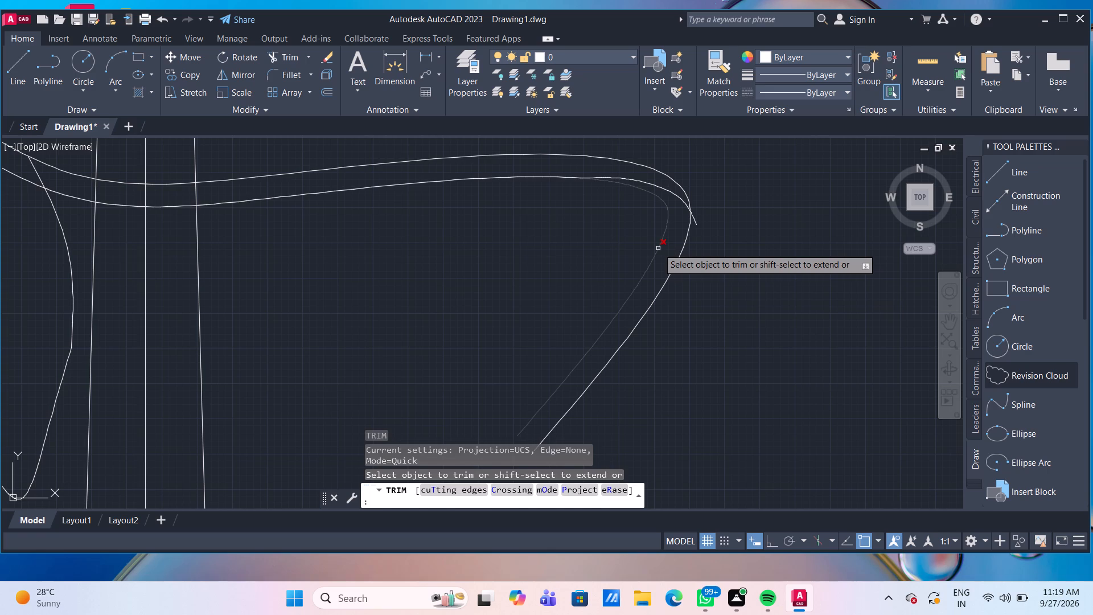
{"action": "left_click", "coordinate": [658, 248]}
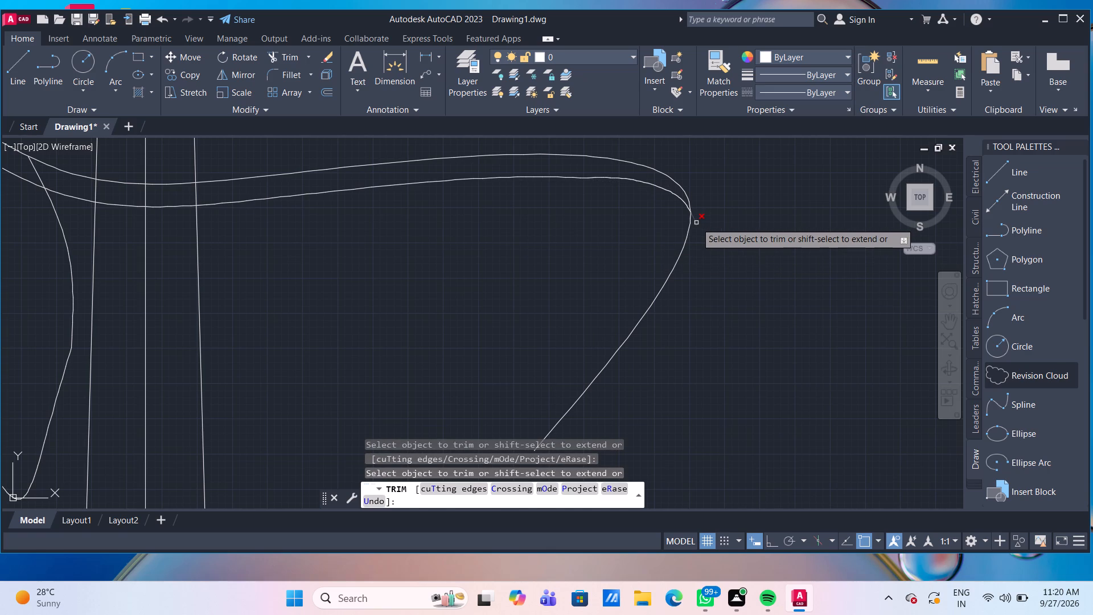
{"action": "left_click", "coordinate": [696, 223]}
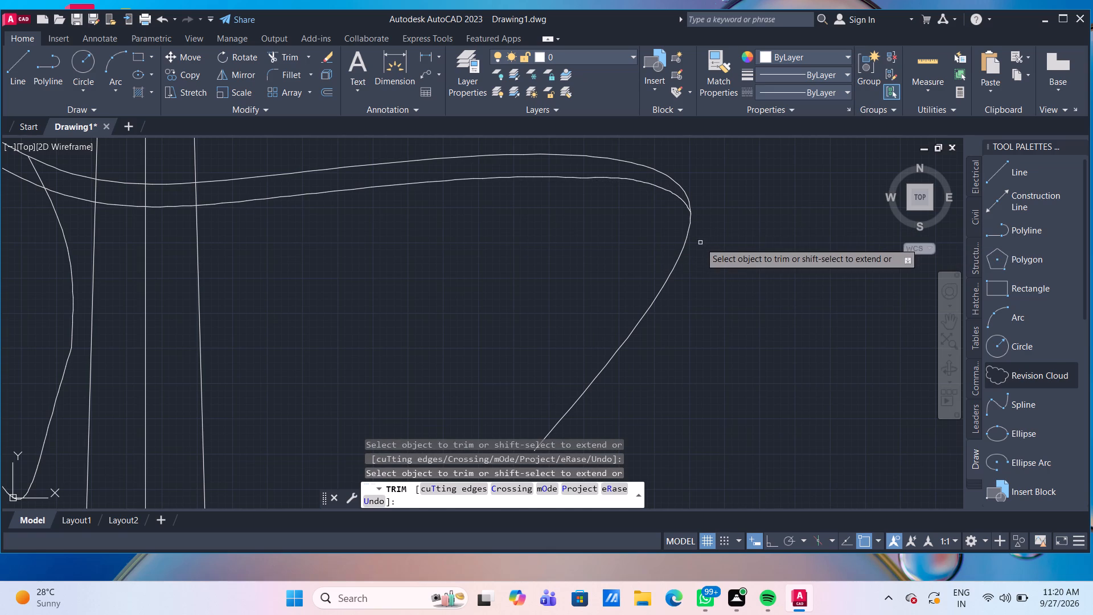
{"action": "key", "text": "Escape"}
Stretch one control vertex of the inner offset curve, between the neck and right horn, downward by about 116 mm.
{"action": "left_click", "coordinate": [388, 184]}
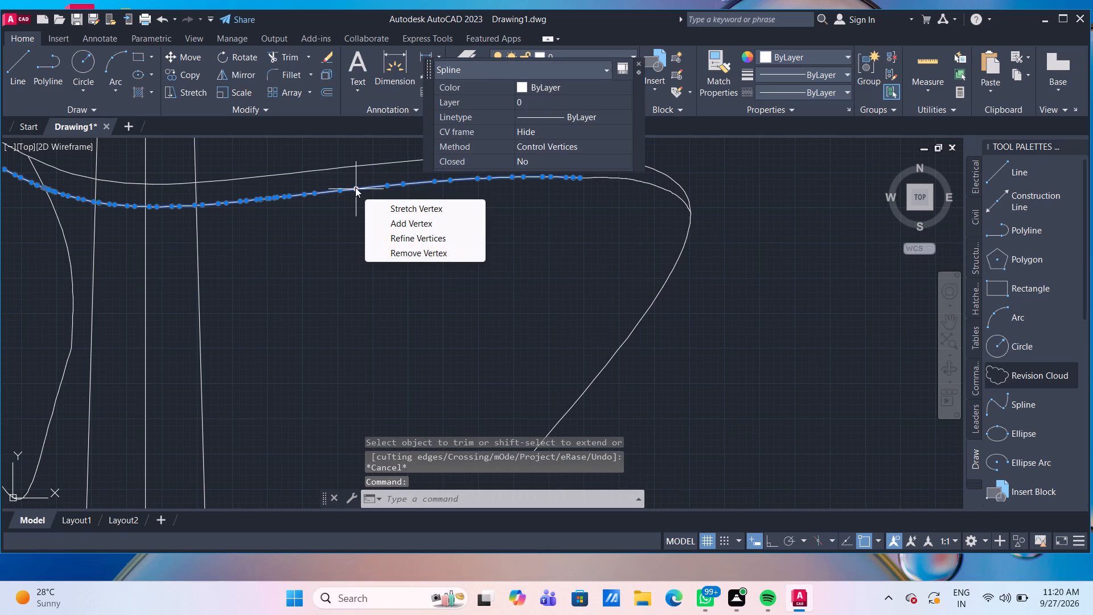
{"action": "left_click", "coordinate": [302, 196]}
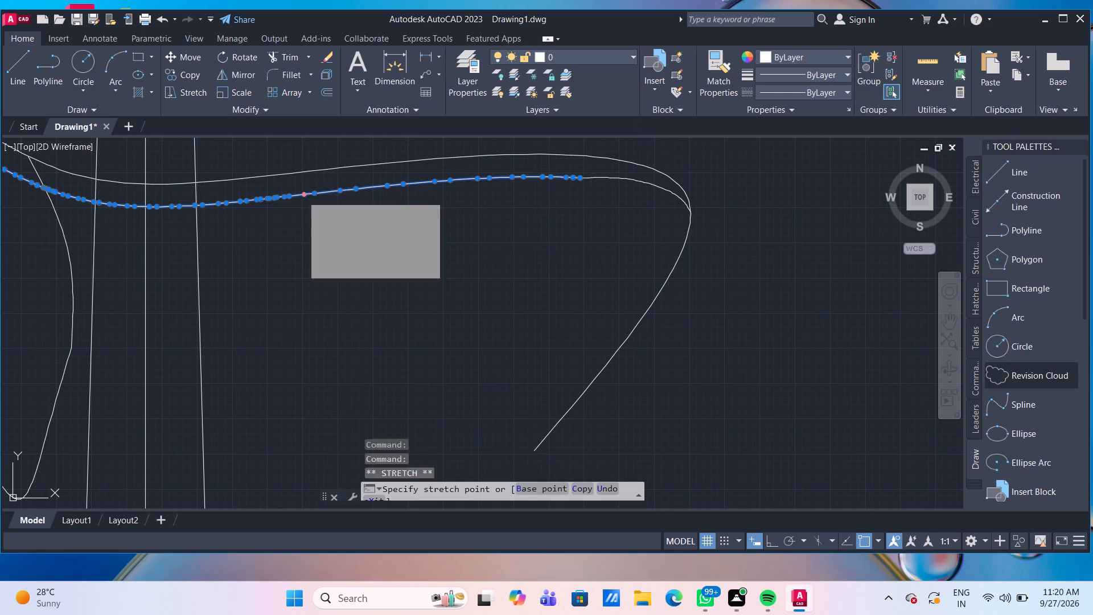
{"action": "scroll", "coordinate": [302, 211], "scroll_direction": "up", "scroll_amount": 1}
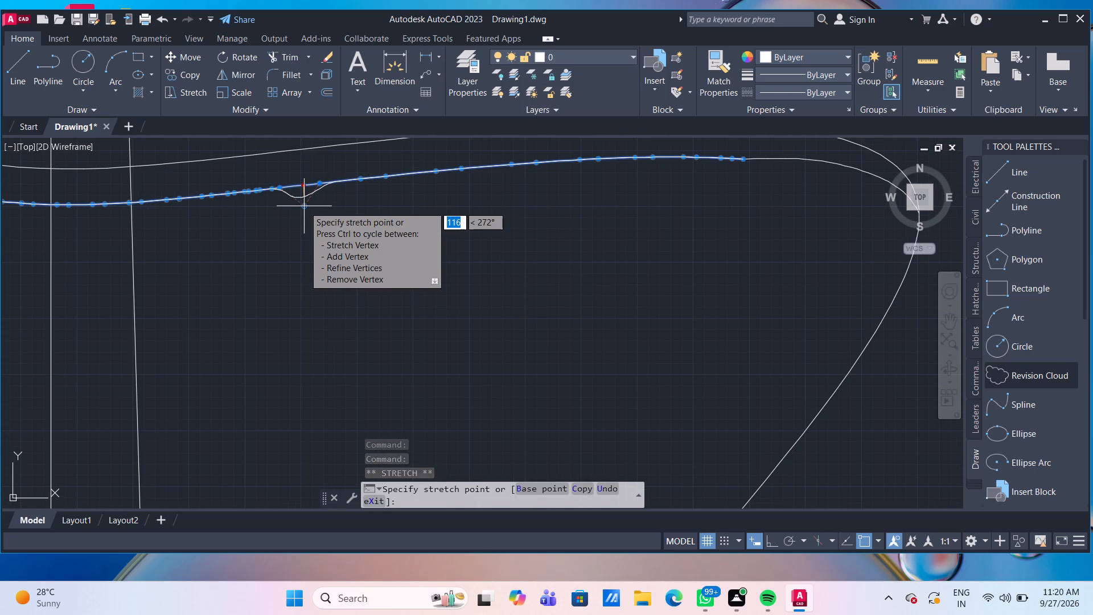
{"action": "left_click", "coordinate": [304, 206]}
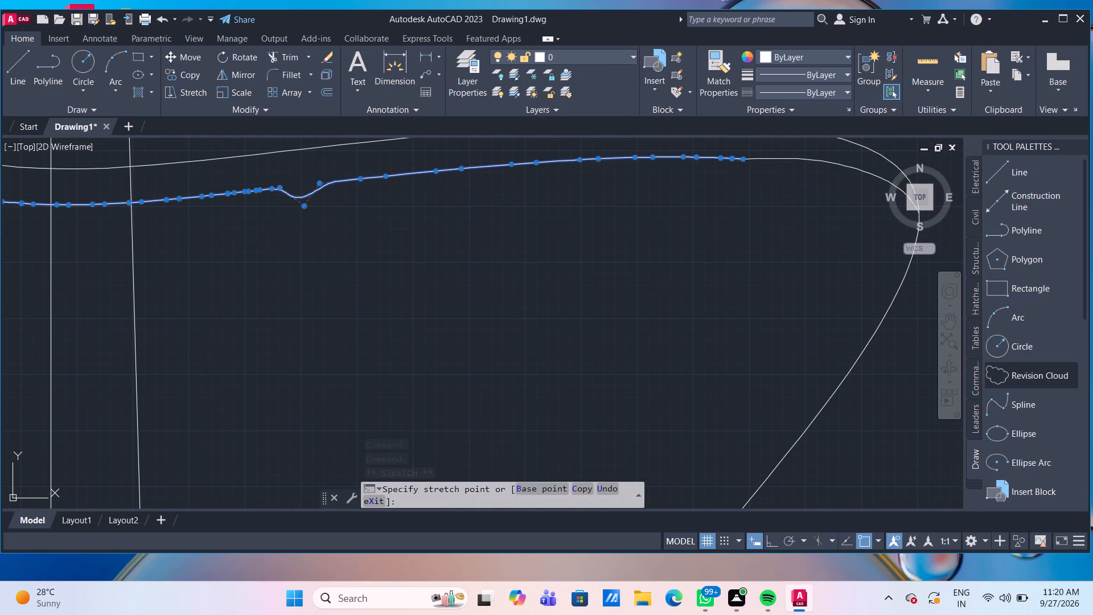
Stretch four more control vertices of the inner offset curve downward, between the neck's right edge and the new dip.
{"action": "scroll", "coordinate": [253, 195], "scroll_direction": "up", "scroll_amount": 1}
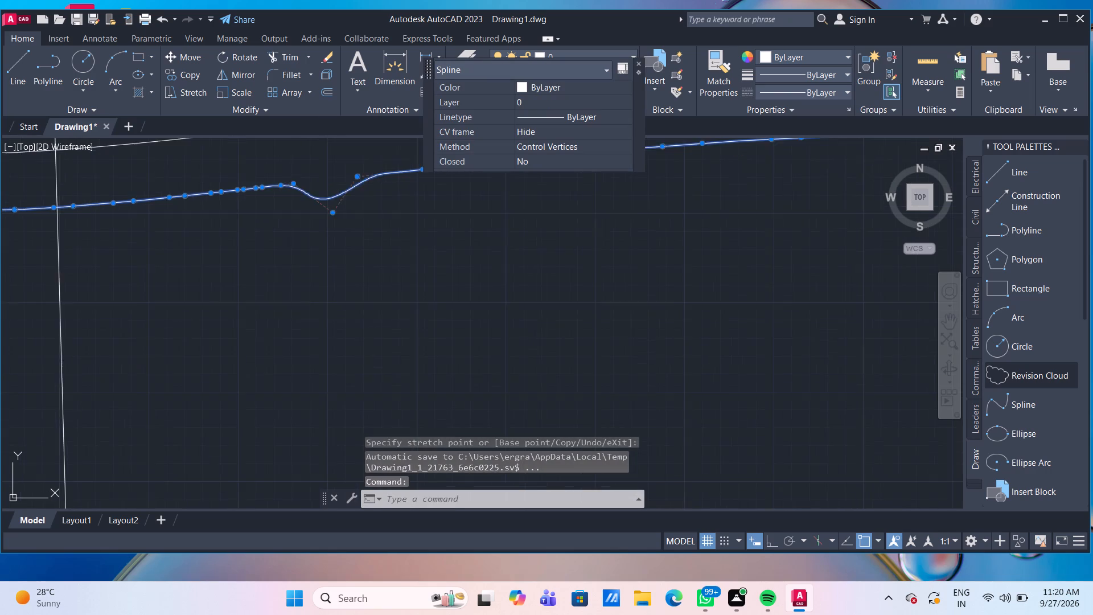
{"action": "scroll", "coordinate": [253, 195], "scroll_direction": "up", "scroll_amount": 1}
{"action": "left_click", "coordinate": [140, 199]}
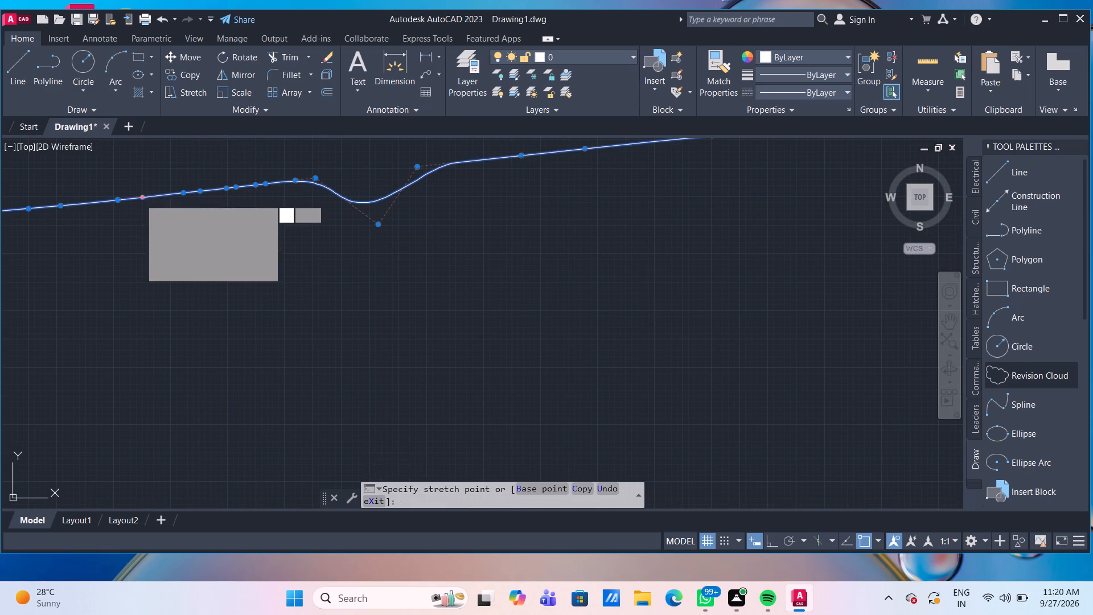
{"action": "left_click", "coordinate": [141, 211]}
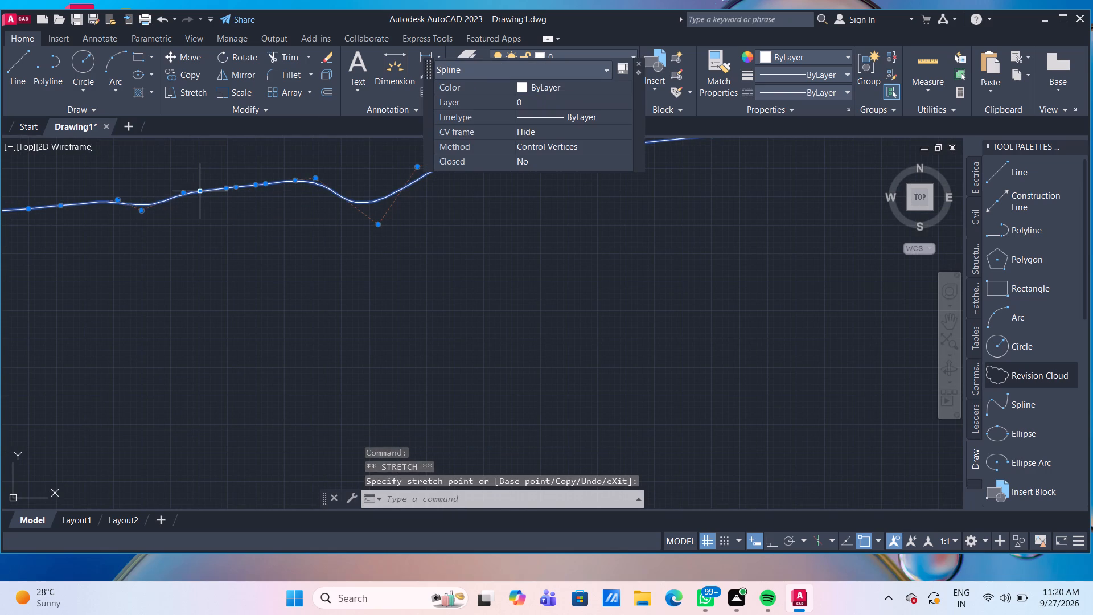
{"action": "left_click", "coordinate": [200, 193]}
{"action": "left_click", "coordinate": [203, 213]}
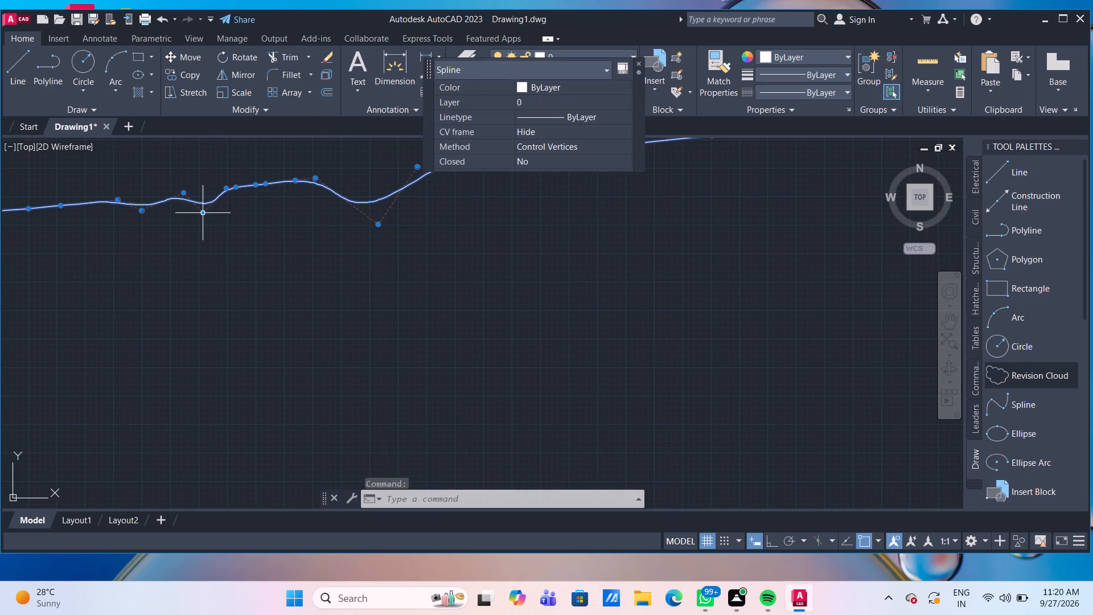
{"action": "left_click", "coordinate": [171, 199]}
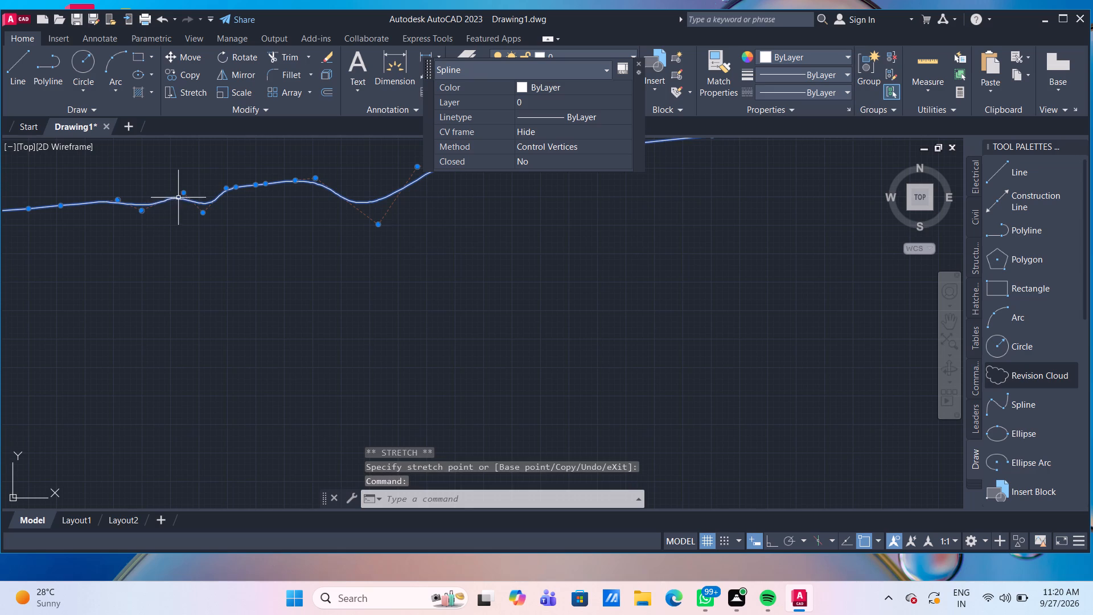
{"action": "left_click", "coordinate": [182, 194]}
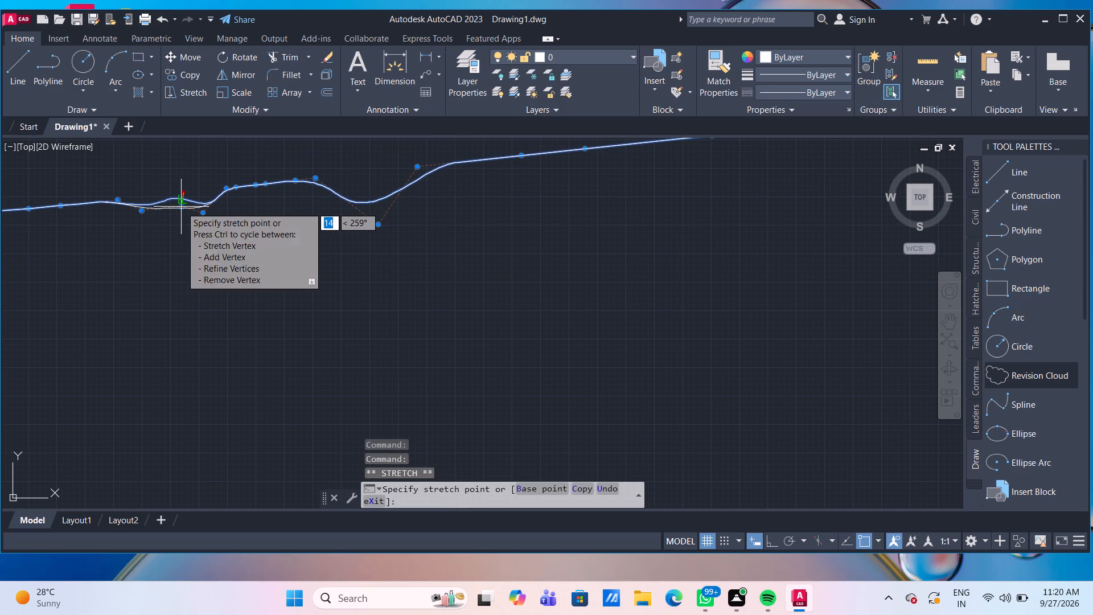
{"action": "left_click", "coordinate": [180, 207]}
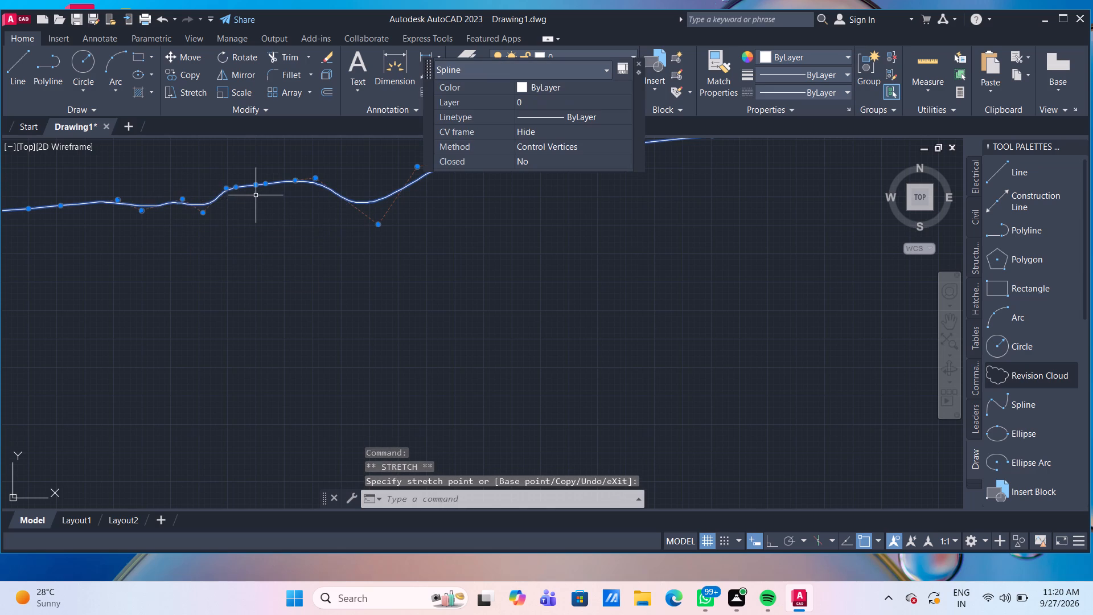
{"action": "scroll", "coordinate": [244, 192], "scroll_direction": "up", "scroll_amount": 1}
{"action": "left_click", "coordinate": [231, 184]}
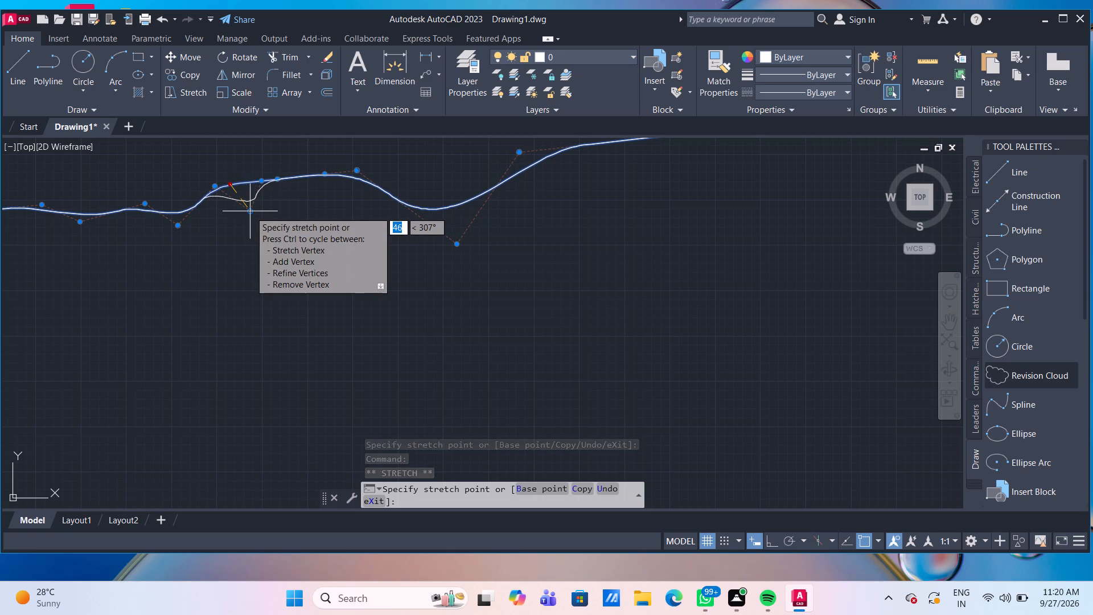
{"action": "left_click", "coordinate": [250, 211]}
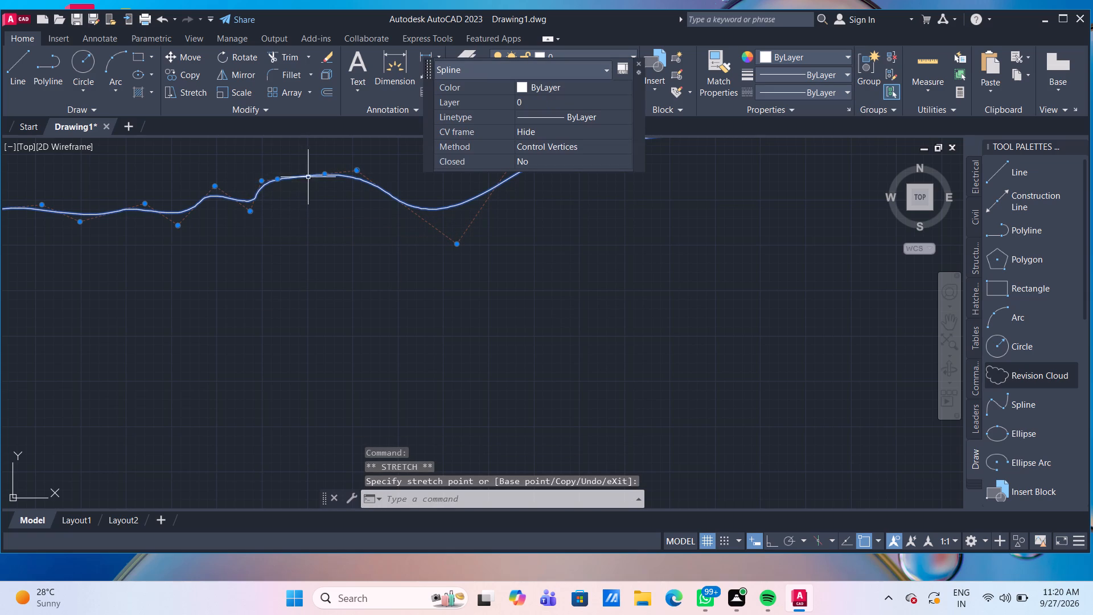
{"action": "key", "text": "Escape"}
Start a spline where the inner offset curve crosses the neck's right edge, placing its second point about 415 mm away.
{"action": "scroll", "coordinate": [360, 239], "scroll_direction": "down", "scroll_amount": 3}
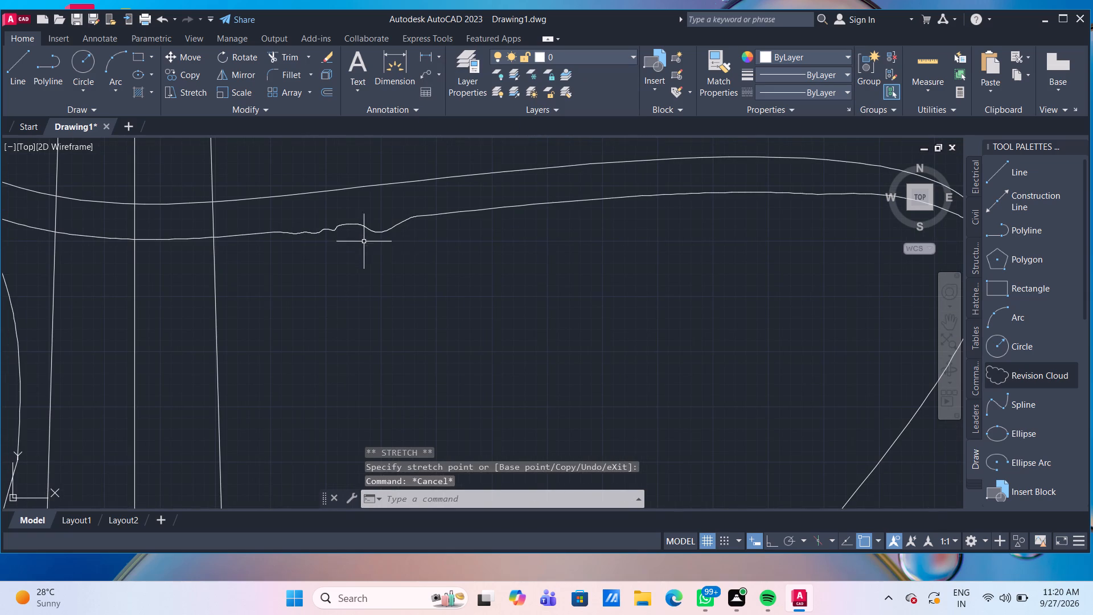
{"action": "scroll", "coordinate": [382, 237], "scroll_direction": "down", "scroll_amount": 1}
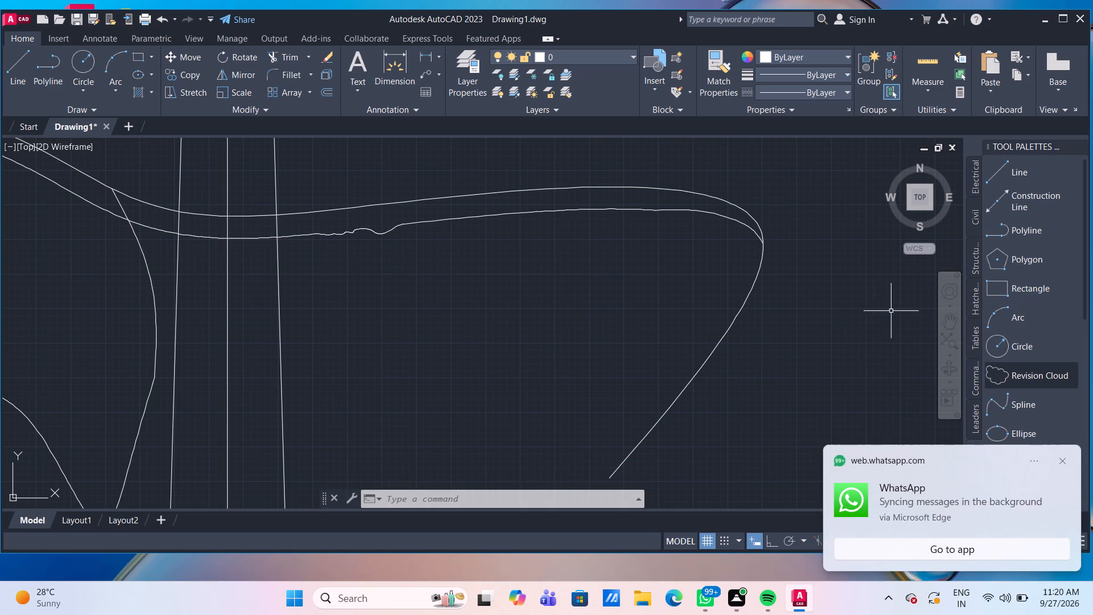
{"action": "left_click", "coordinate": [1025, 407]}
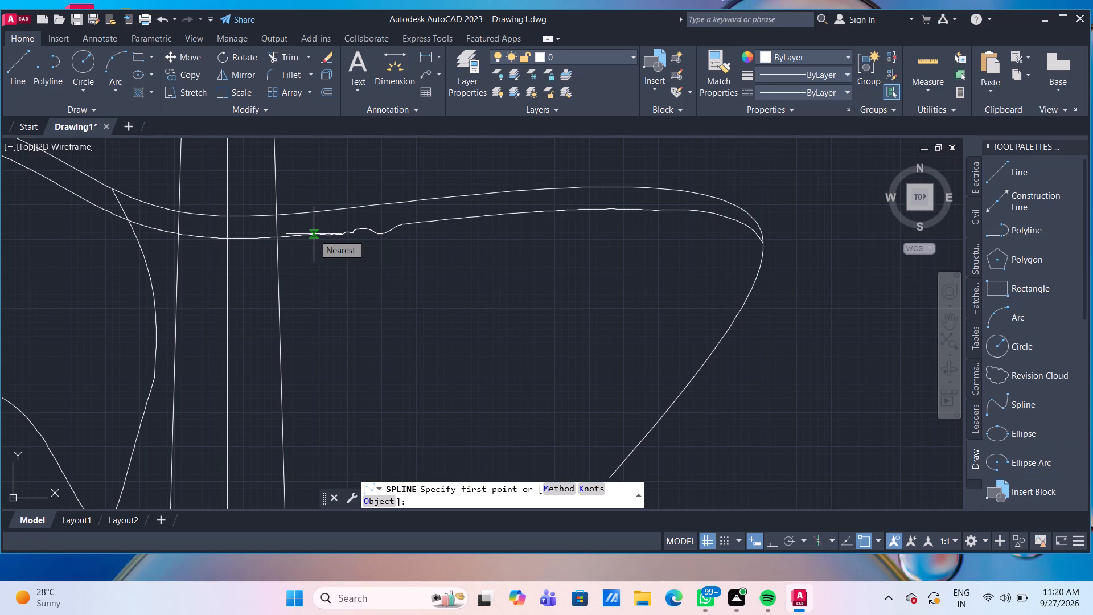
{"action": "left_click", "coordinate": [278, 237]}
{"action": "scroll", "coordinate": [317, 236], "scroll_direction": "up", "scroll_amount": 2}
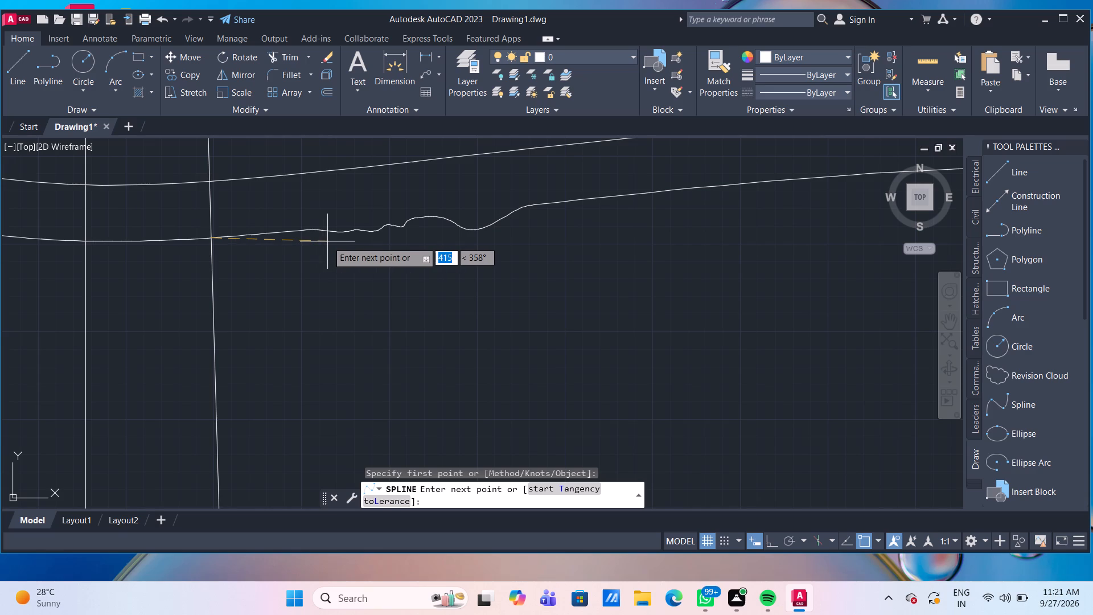
{"action": "left_click", "coordinate": [327, 241]}
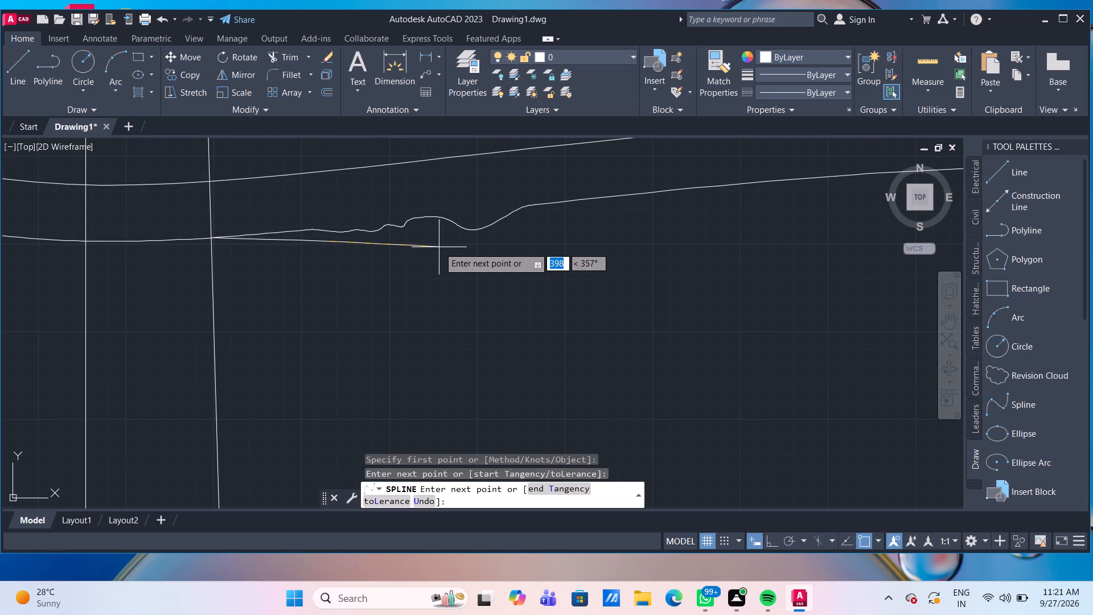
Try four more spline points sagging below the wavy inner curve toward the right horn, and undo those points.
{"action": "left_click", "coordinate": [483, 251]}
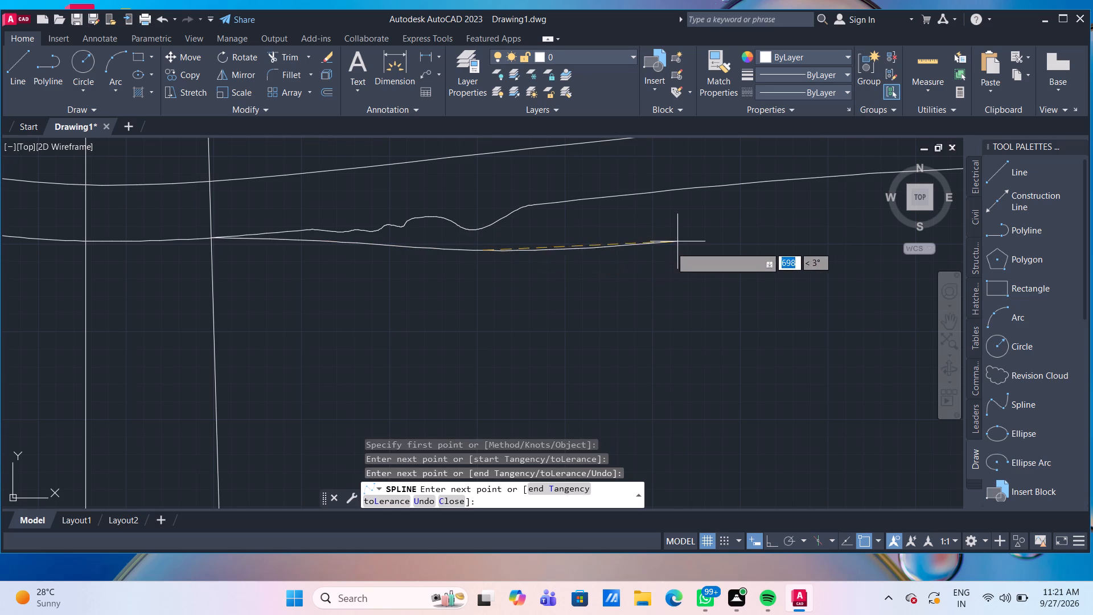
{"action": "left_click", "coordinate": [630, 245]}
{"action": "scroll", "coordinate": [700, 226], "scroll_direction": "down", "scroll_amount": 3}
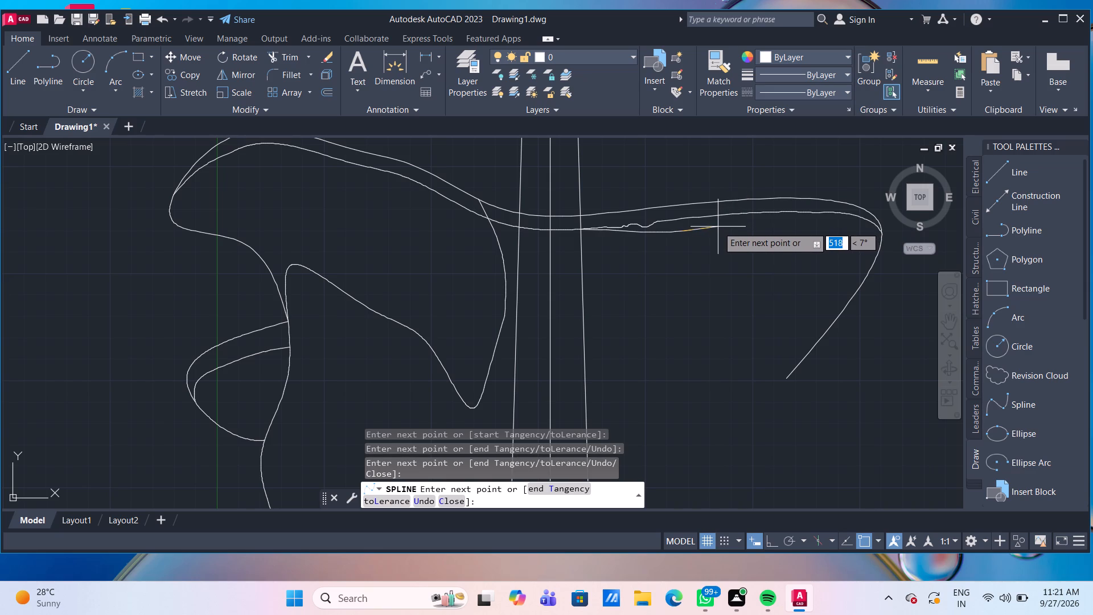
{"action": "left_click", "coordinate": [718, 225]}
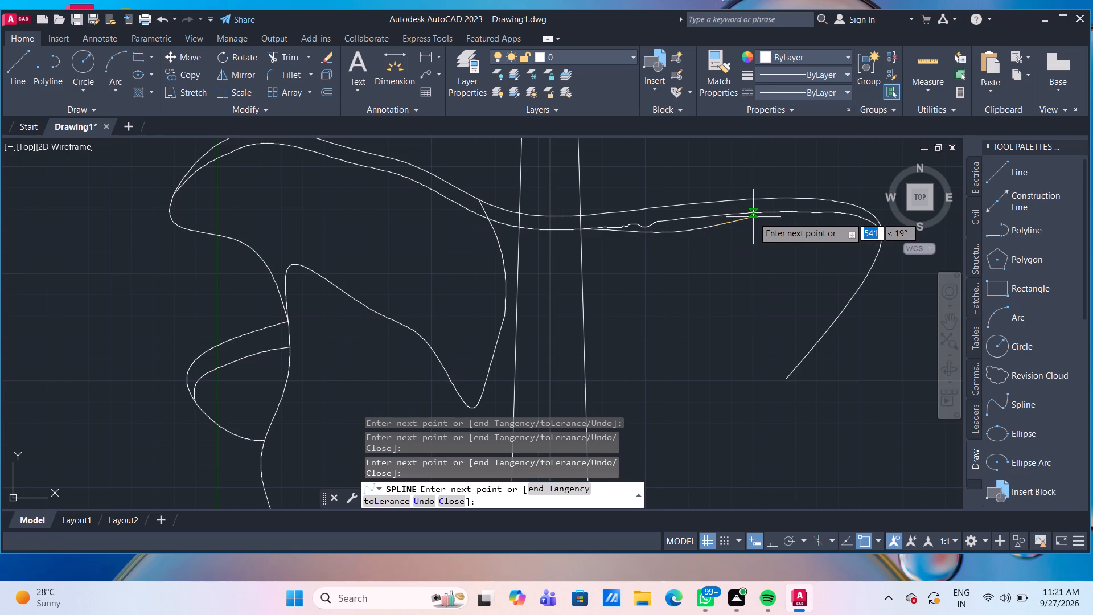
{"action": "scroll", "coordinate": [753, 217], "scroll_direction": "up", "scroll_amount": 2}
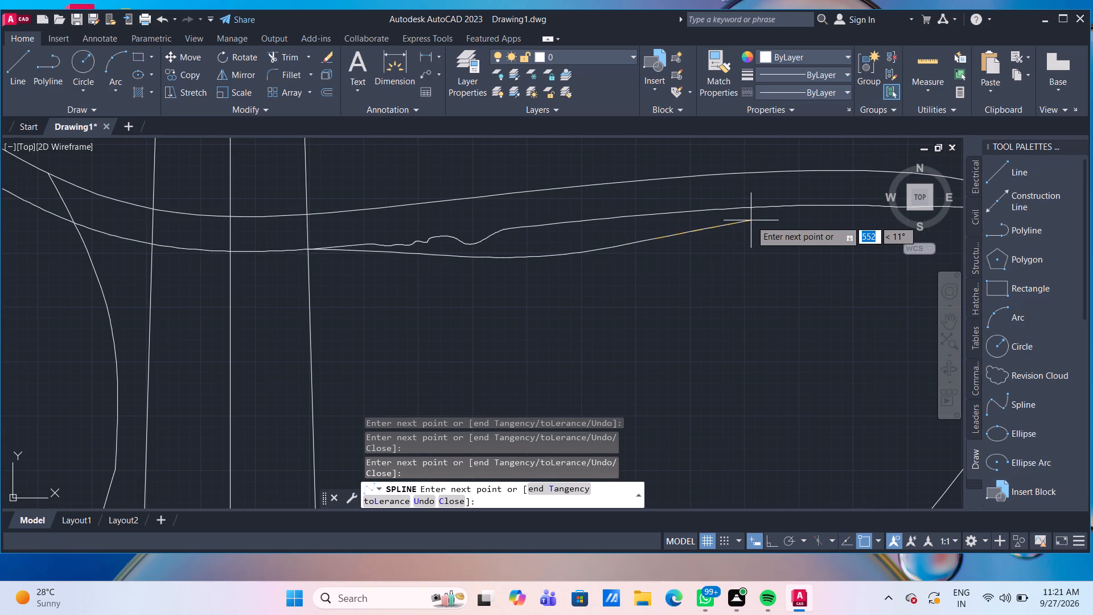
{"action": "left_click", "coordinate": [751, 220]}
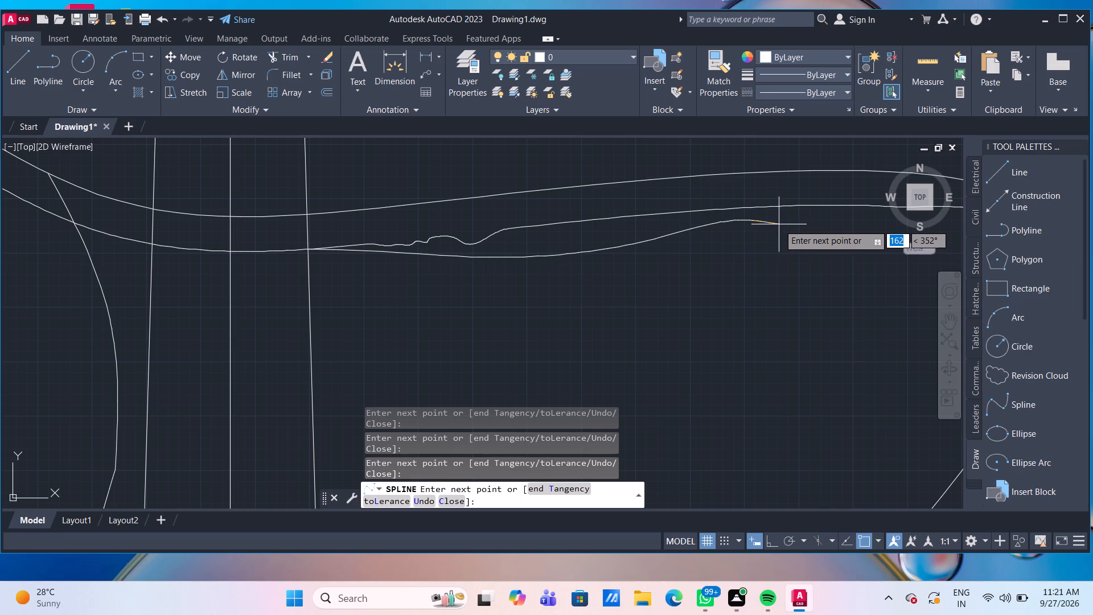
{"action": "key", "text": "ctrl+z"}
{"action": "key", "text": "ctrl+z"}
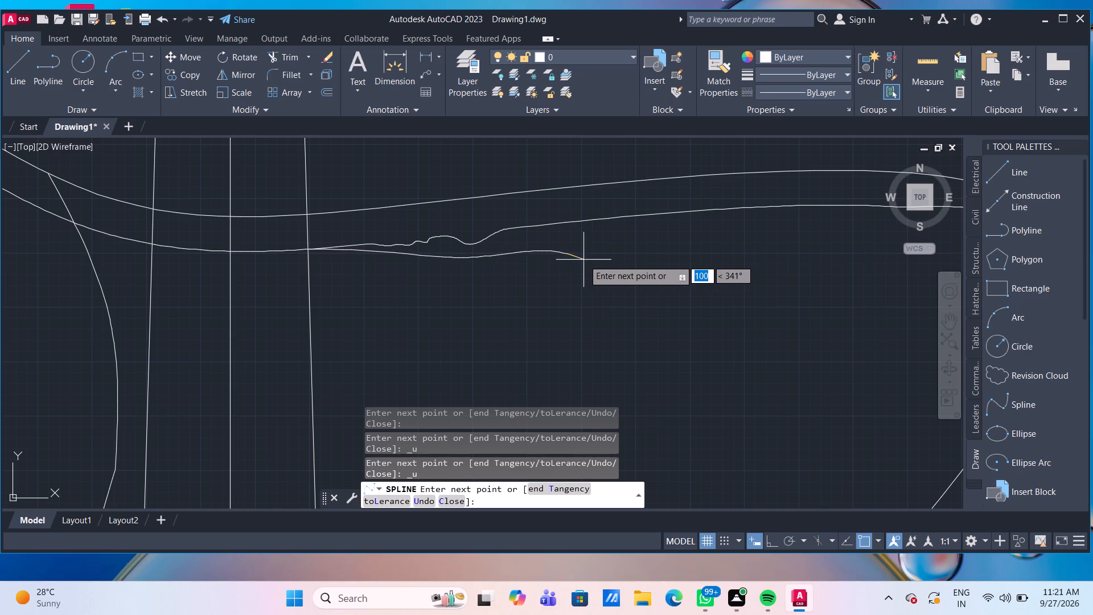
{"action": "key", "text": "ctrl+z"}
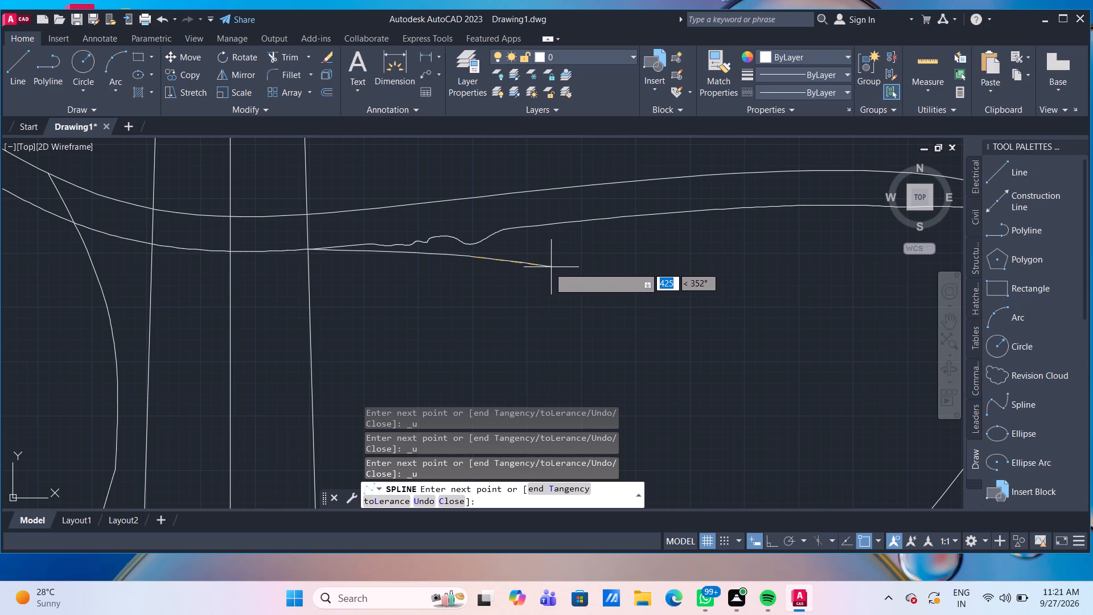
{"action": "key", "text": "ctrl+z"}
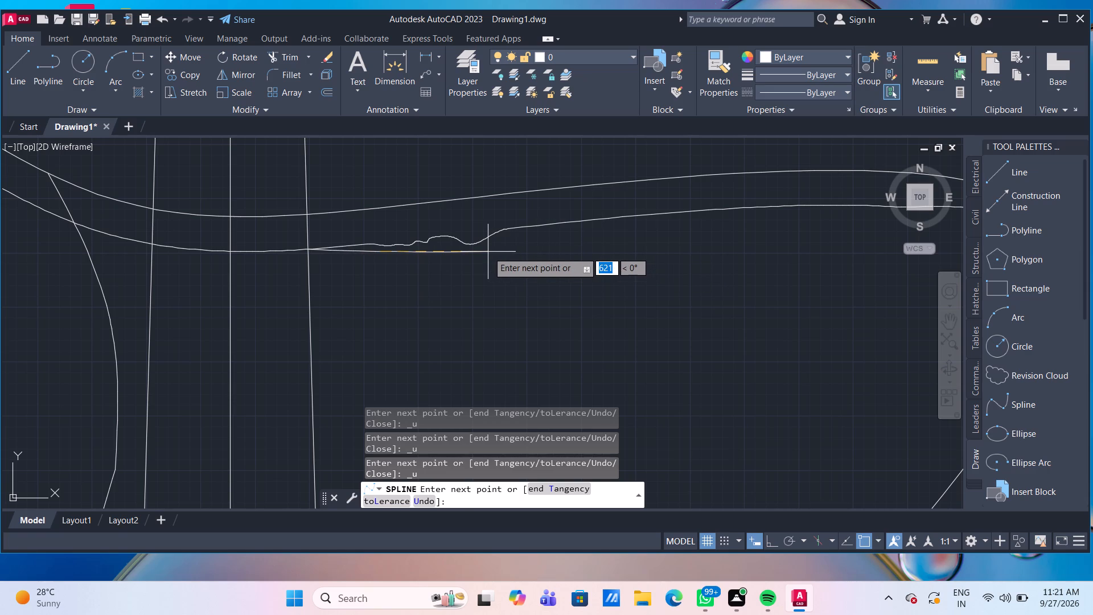
Continue the spline under the wavy inner curve toward the right horn with four points, the last three about 471, 447 and 517 mm apart.
{"action": "left_click", "coordinate": [496, 248]}
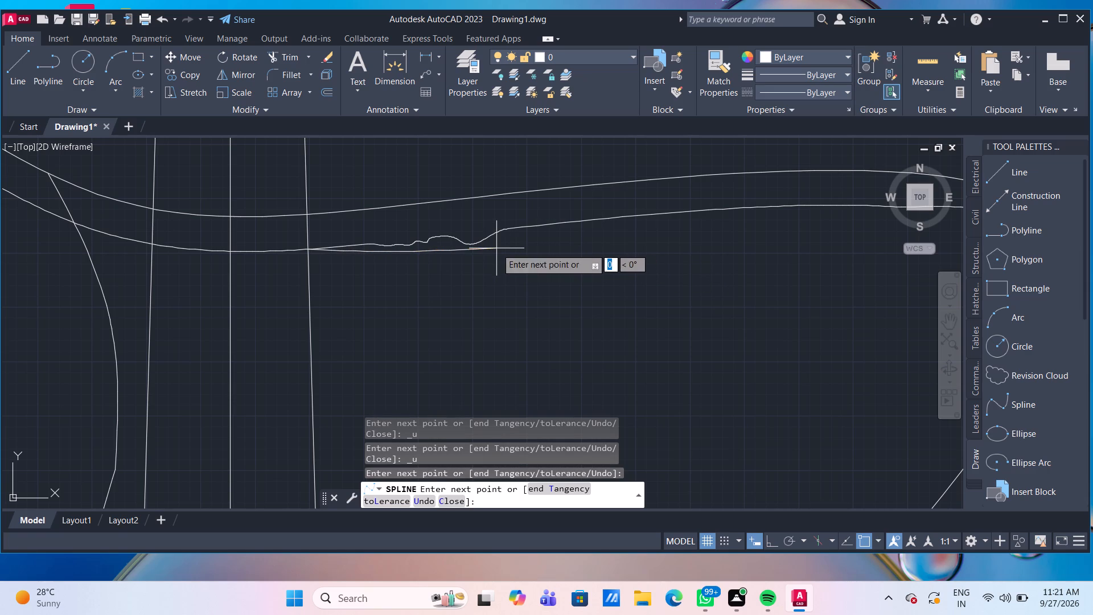
{"action": "left_click", "coordinate": [578, 245]}
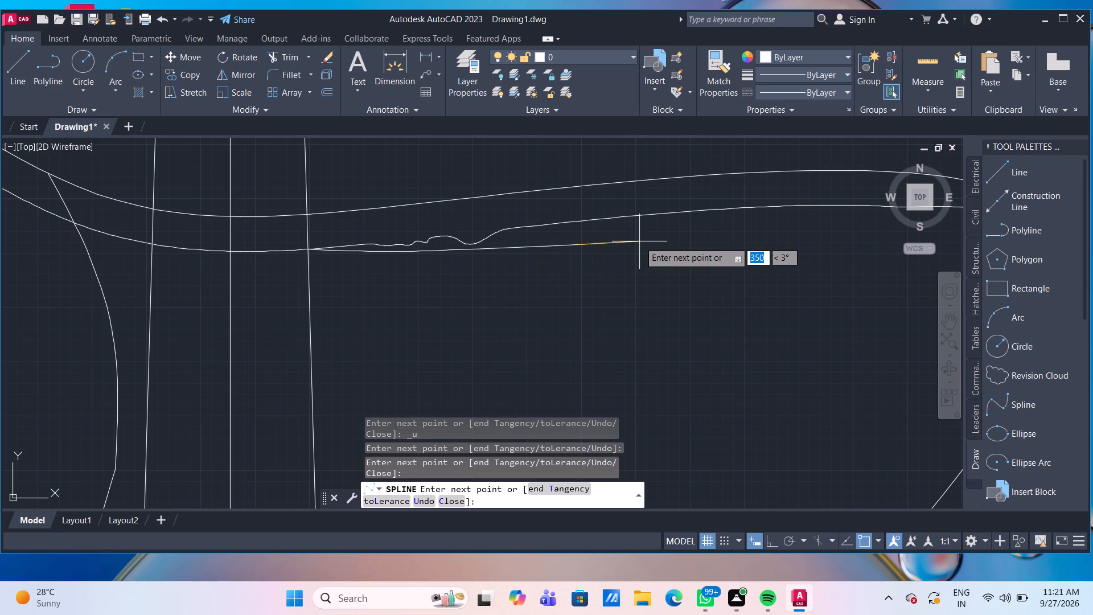
{"action": "scroll", "coordinate": [639, 241], "scroll_direction": "down", "scroll_amount": 3}
{"action": "scroll", "coordinate": [639, 241], "scroll_direction": "up", "scroll_amount": 2}
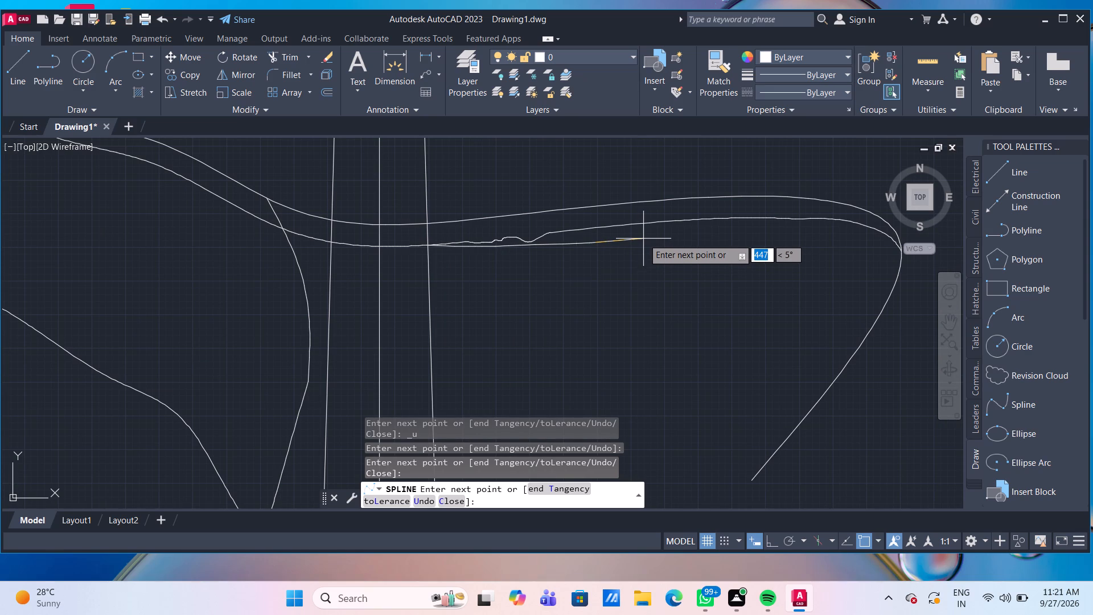
{"action": "left_click", "coordinate": [643, 239]}
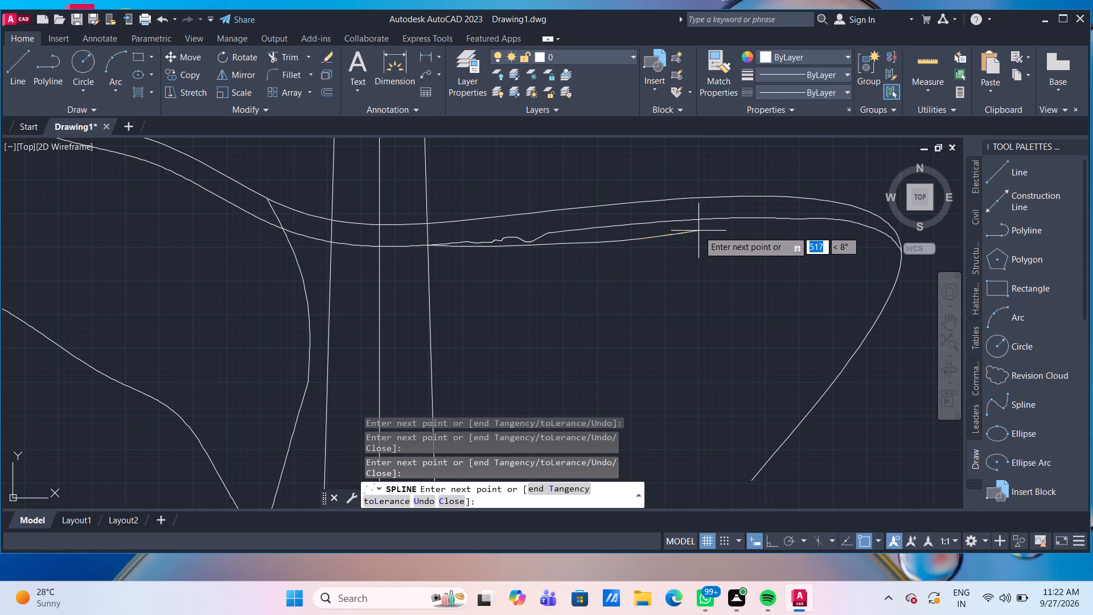
{"action": "left_click", "coordinate": [698, 231]}
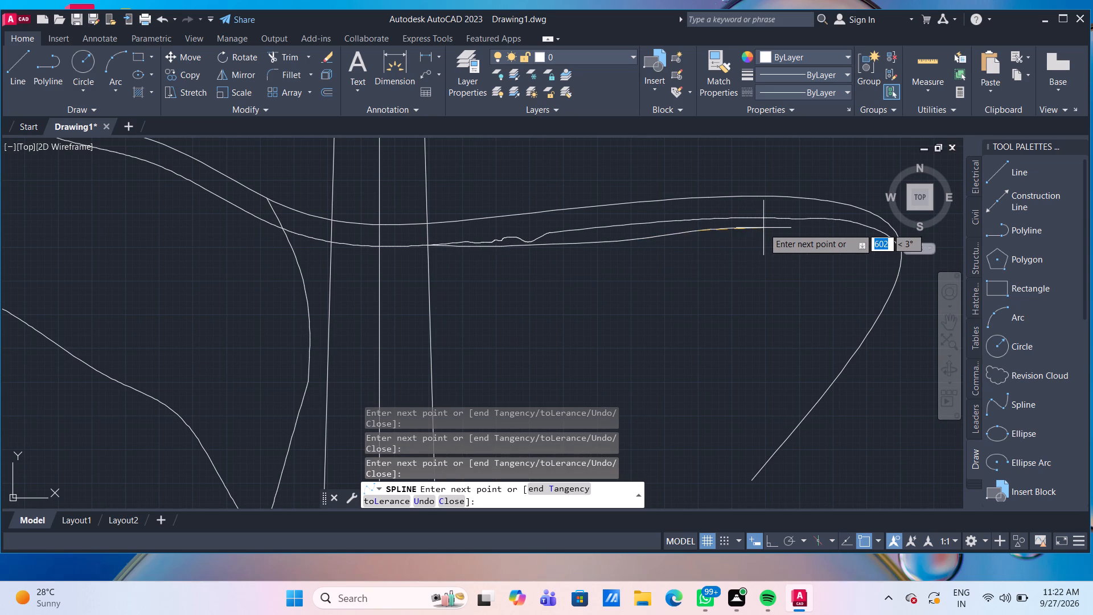
{"action": "left_click", "coordinate": [764, 226]}
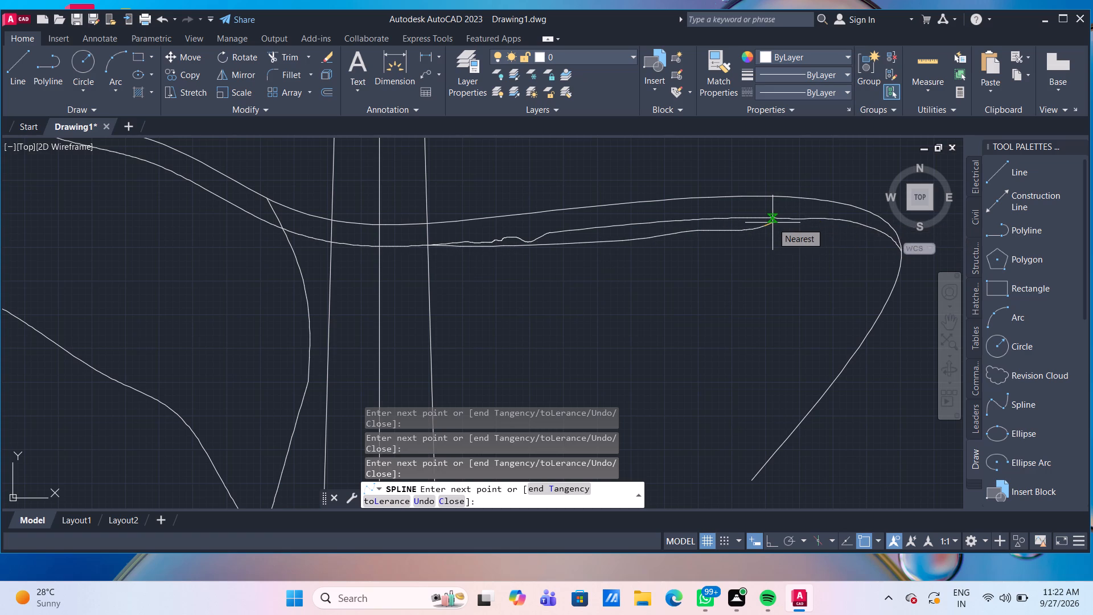
{"action": "key", "text": "ctrl+z"}
Run the spline onto the inner curve near the right horn, add a last point well below that curve, and end the spline.
{"action": "scroll", "coordinate": [745, 223], "scroll_direction": "up", "scroll_amount": 1}
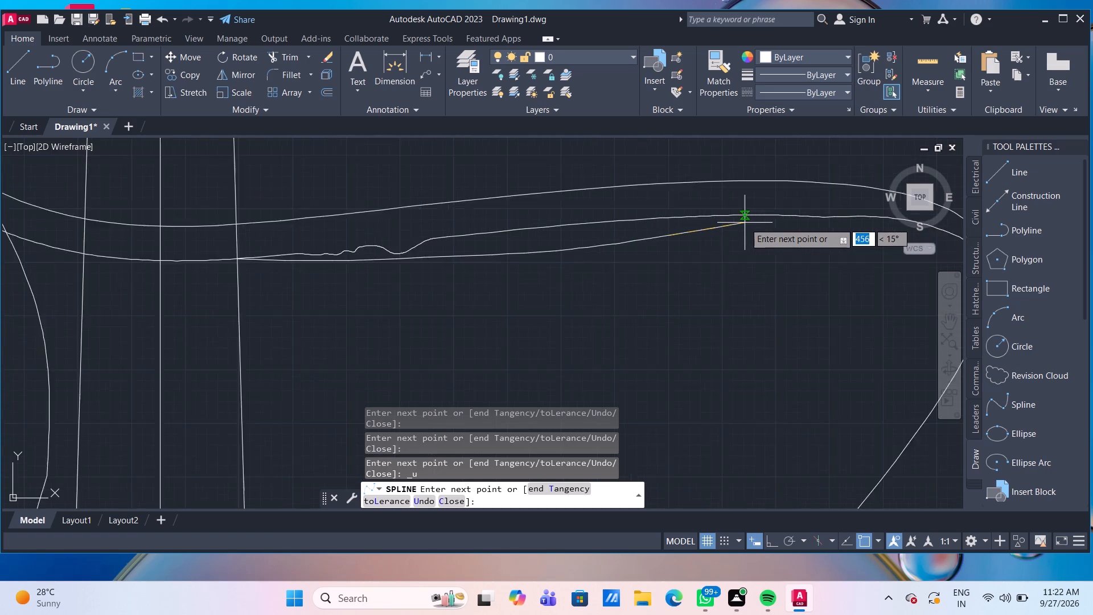
{"action": "scroll", "coordinate": [745, 223], "scroll_direction": "up", "scroll_amount": 1}
{"action": "left_click", "coordinate": [723, 222]}
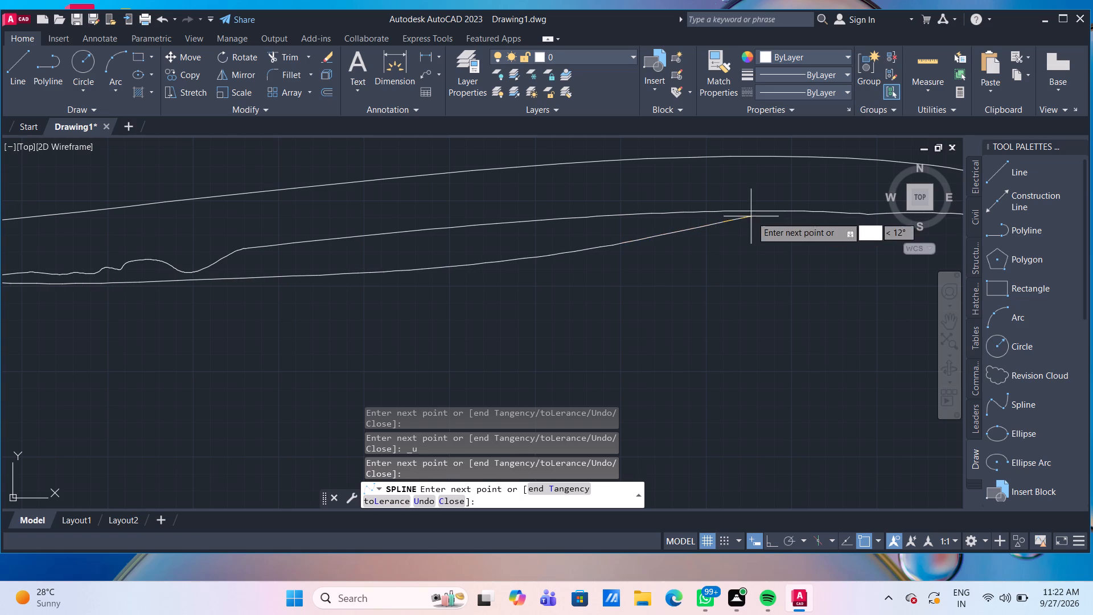
{"action": "left_click", "coordinate": [861, 214]}
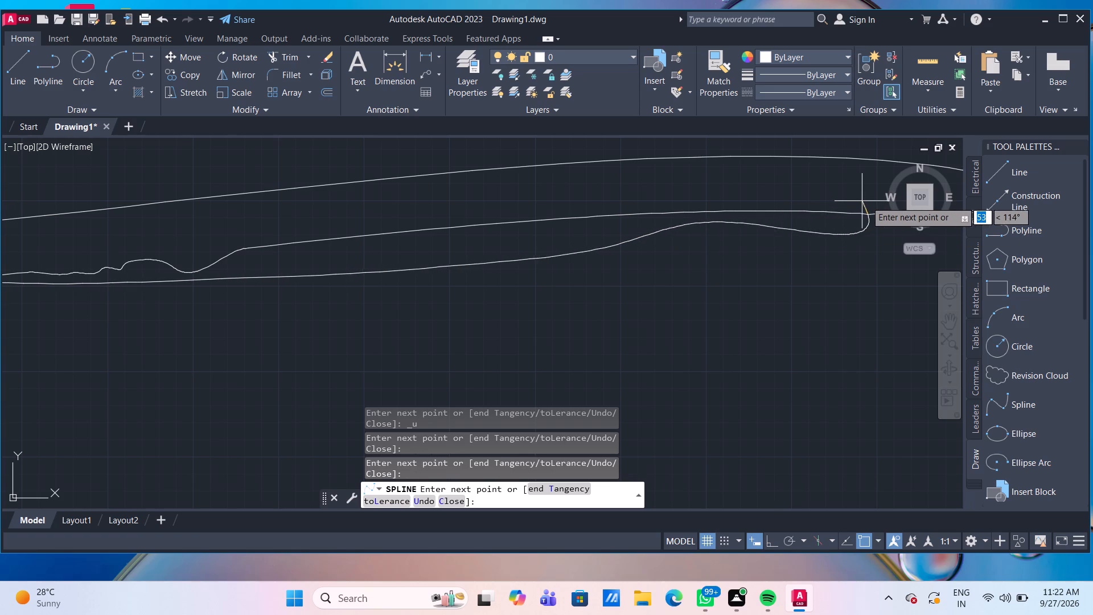
{"action": "scroll", "coordinate": [867, 202], "scroll_direction": "down", "scroll_amount": 2}
{"action": "middle_click_drag", "start_coordinate": [864, 214], "coordinate": [725, 240]}
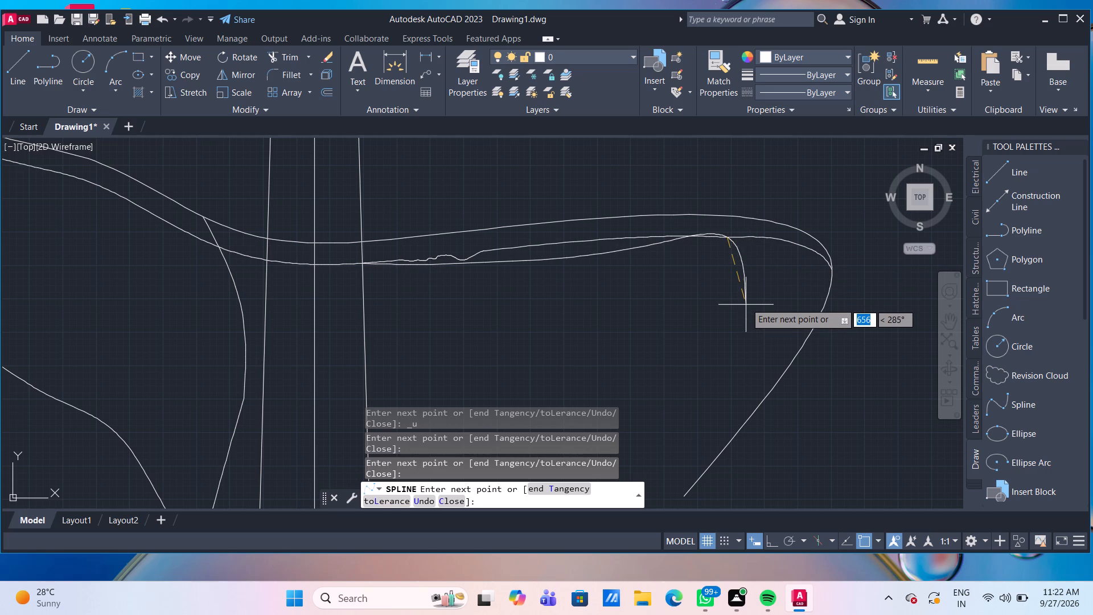
{"action": "left_click", "coordinate": [753, 280]}
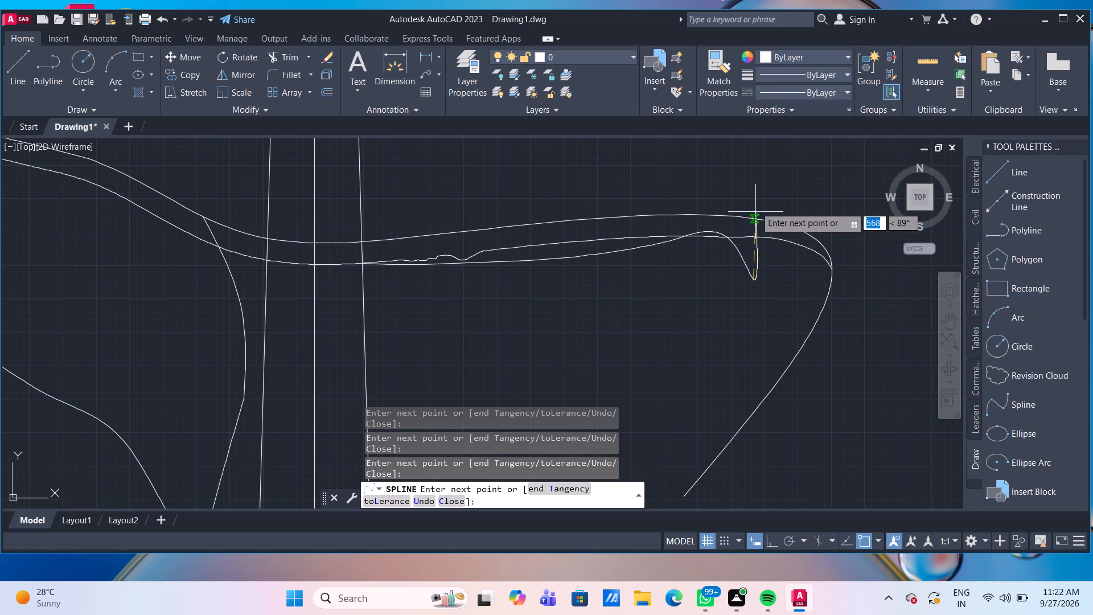
{"action": "key", "text": "ctrl+z"}
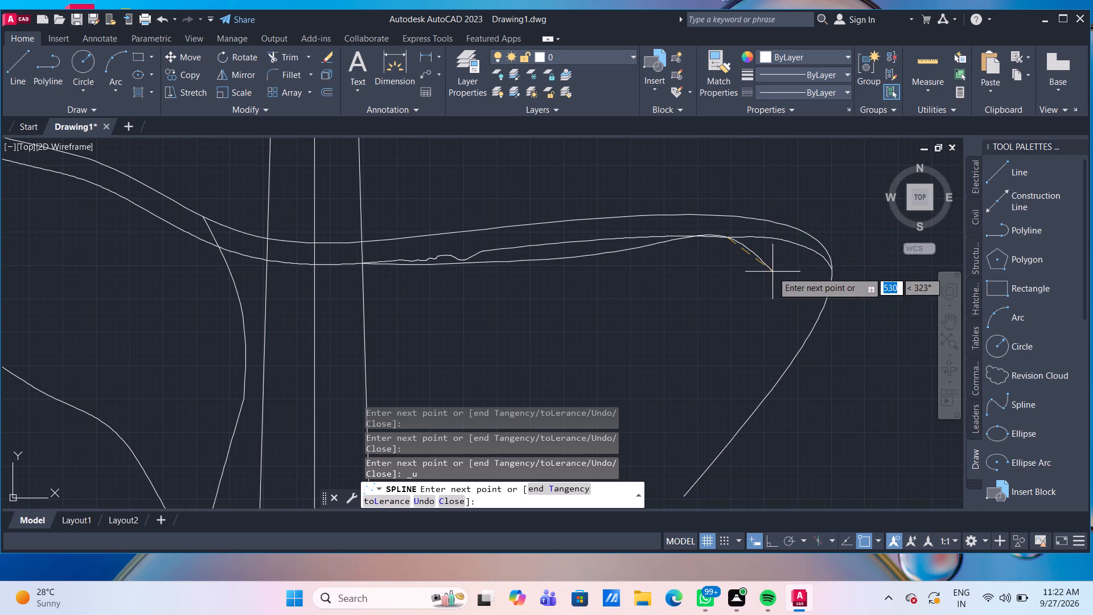
{"action": "left_click", "coordinate": [760, 322]}
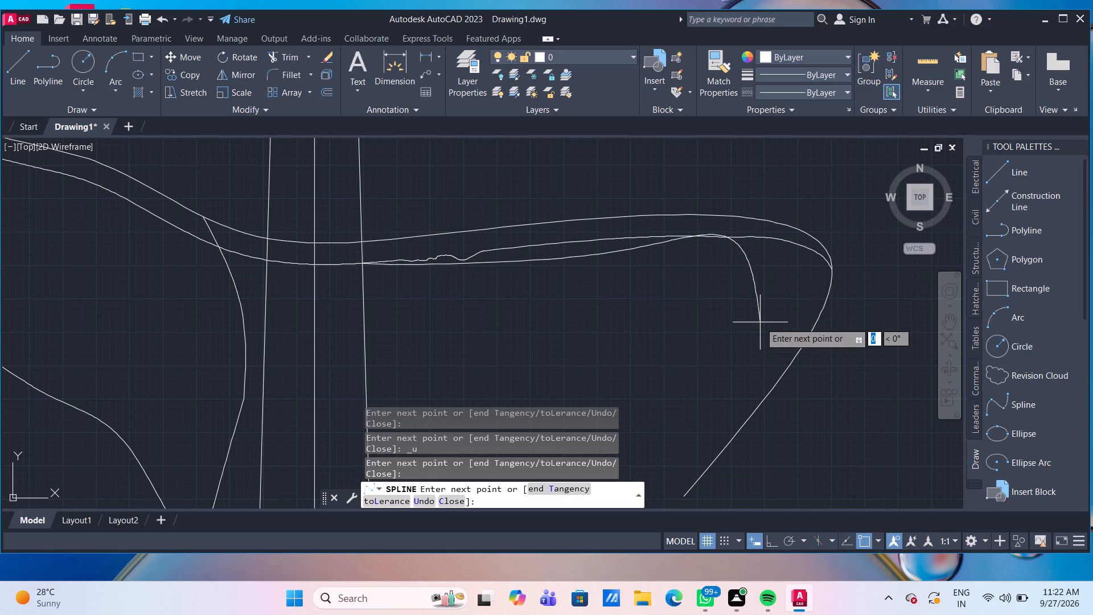
{"action": "key", "text": "Return"}
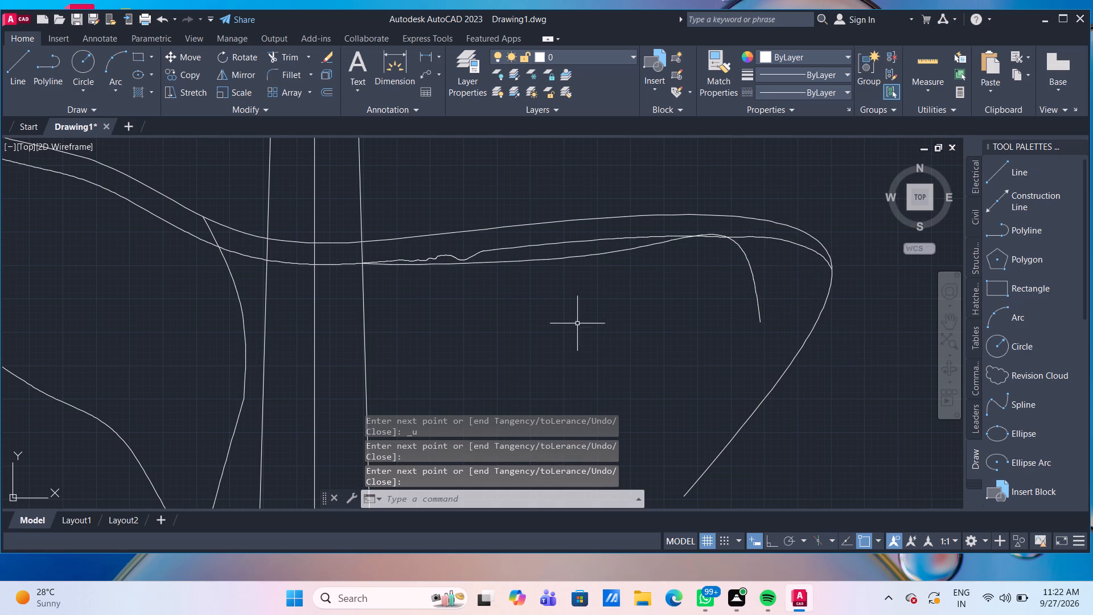
Trim the wavy inner curve section, the spline's downward tail and the small leftover arc where the two curves overlap near the right horn.
{"action": "type", "text": "TR"}
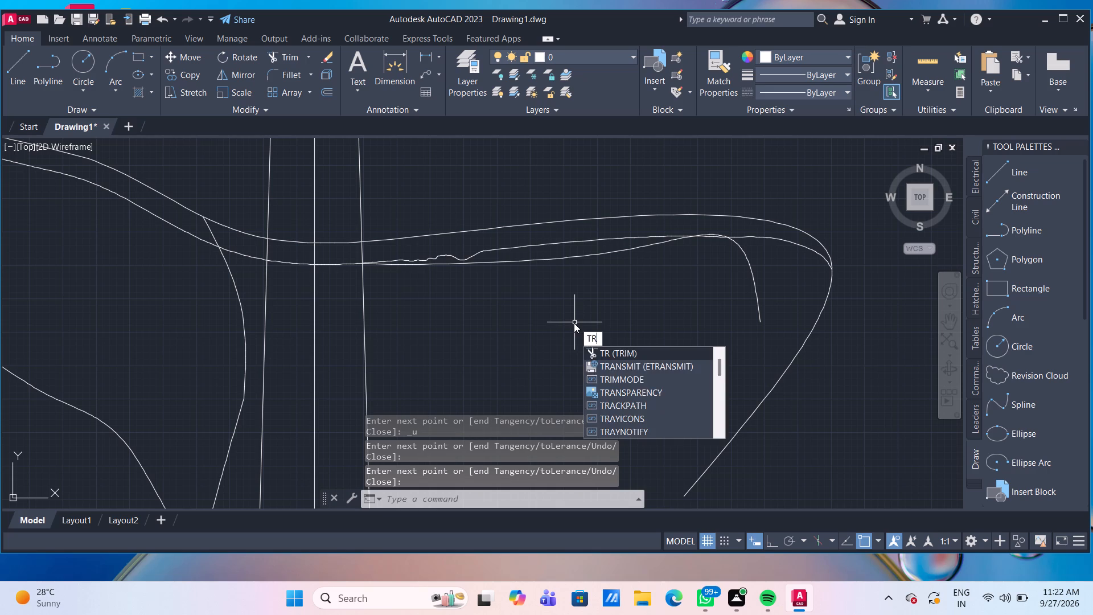
{"action": "key", "text": "Return"}
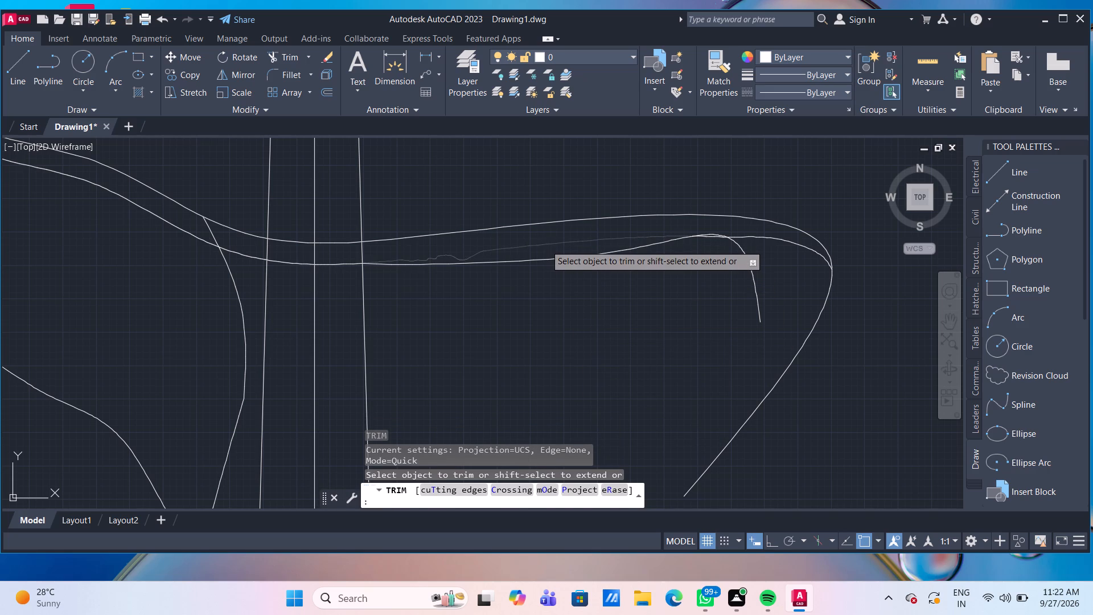
{"action": "left_click", "coordinate": [545, 245]}
{"action": "scroll", "coordinate": [714, 231], "scroll_direction": "up", "scroll_amount": 3}
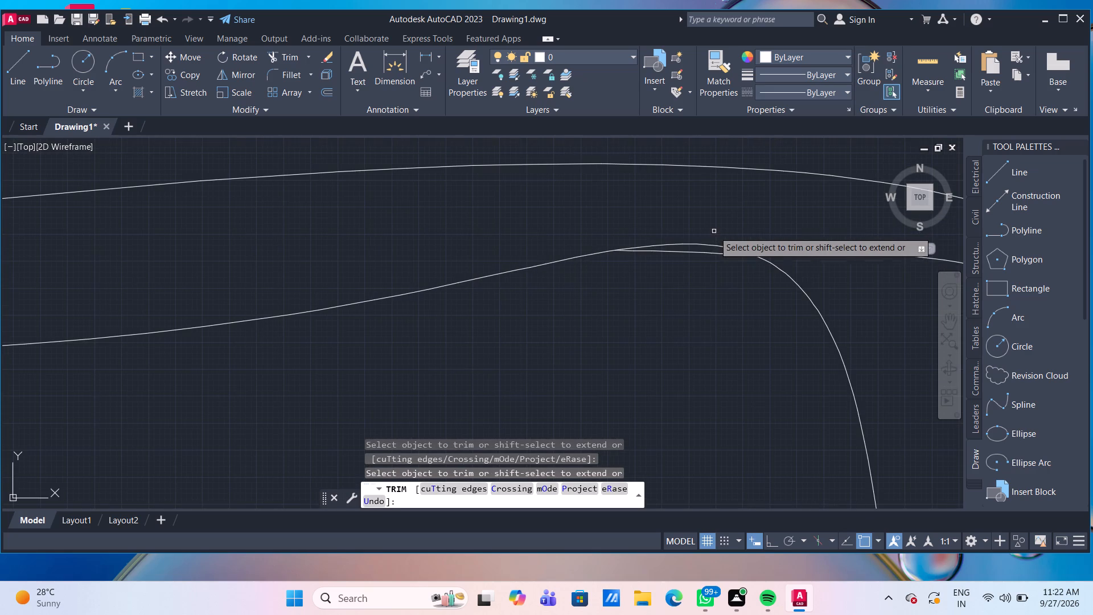
{"action": "left_click", "coordinate": [791, 276]}
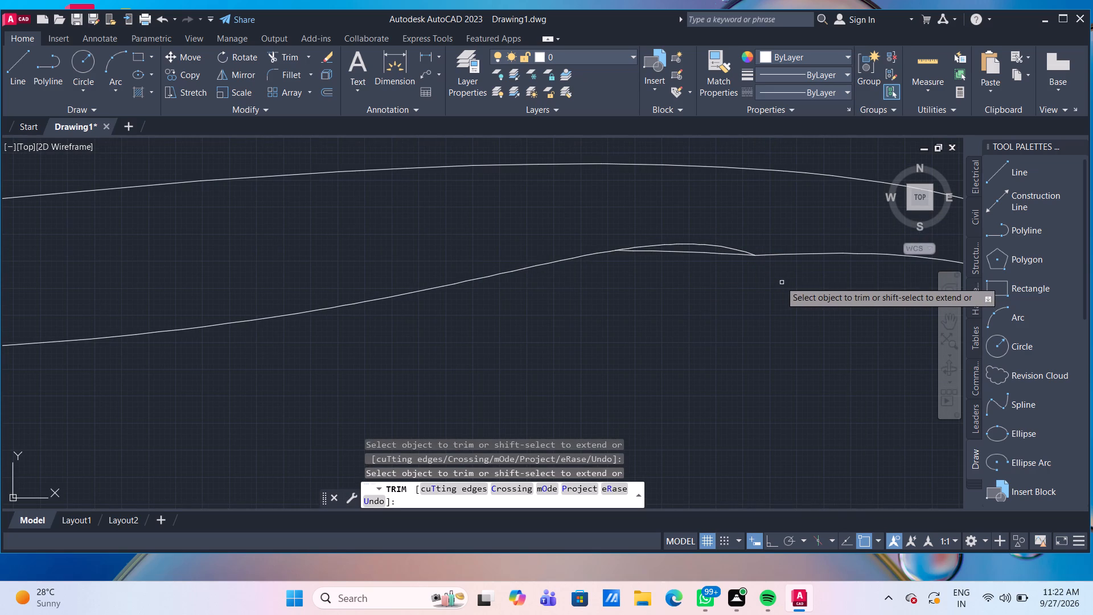
{"action": "scroll", "coordinate": [763, 259], "scroll_direction": "down", "scroll_amount": 2}
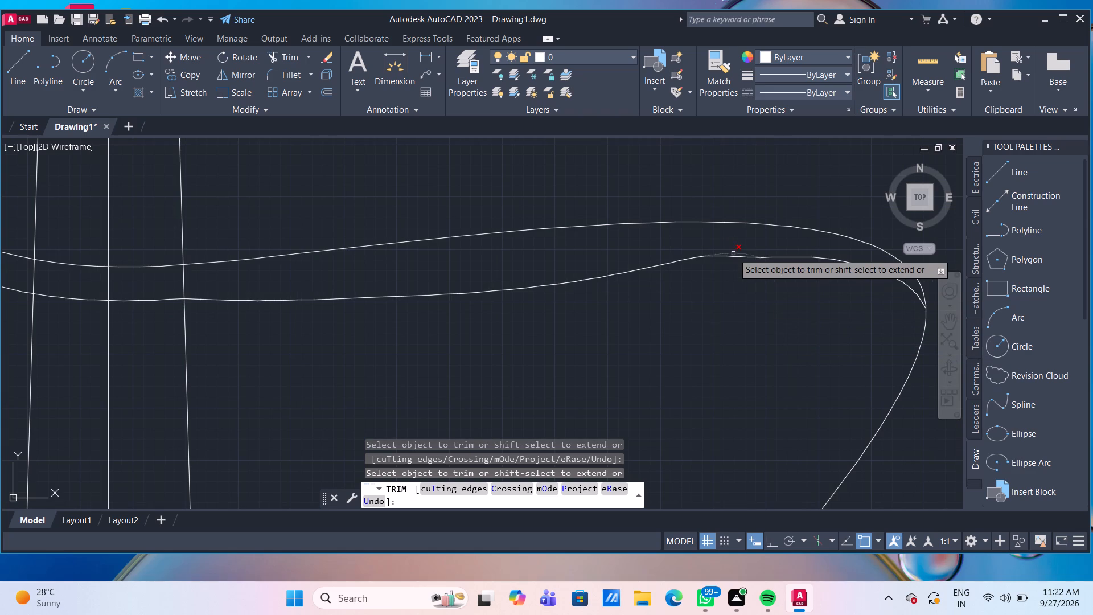
{"action": "left_click", "coordinate": [734, 253]}
{"action": "scroll", "coordinate": [759, 326], "scroll_direction": "down", "scroll_amount": 4}
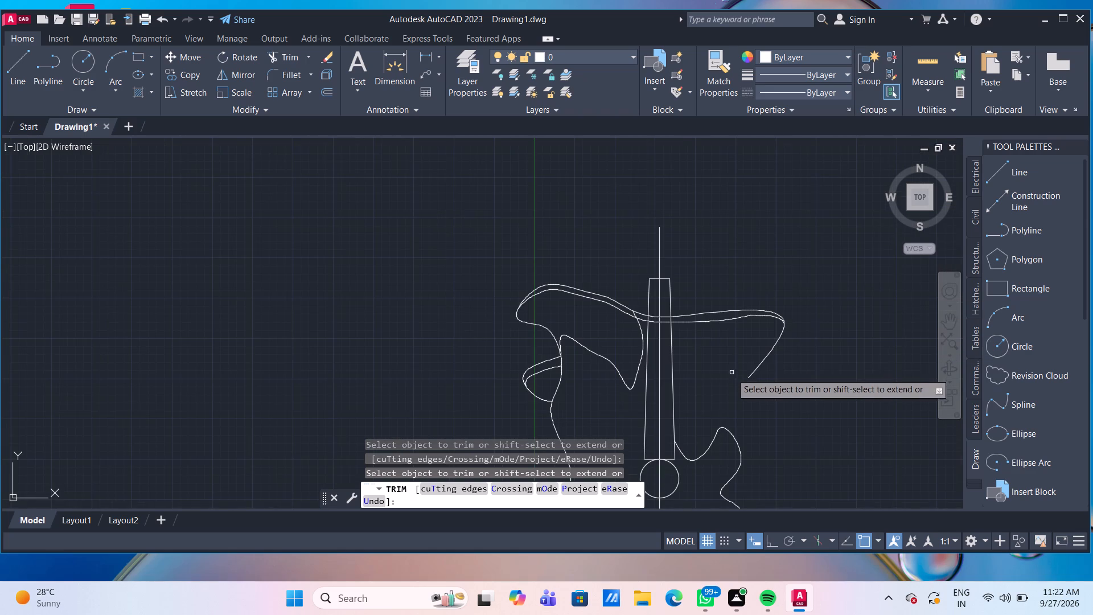
{"action": "scroll", "coordinate": [733, 354], "scroll_direction": "up", "scroll_amount": 1}
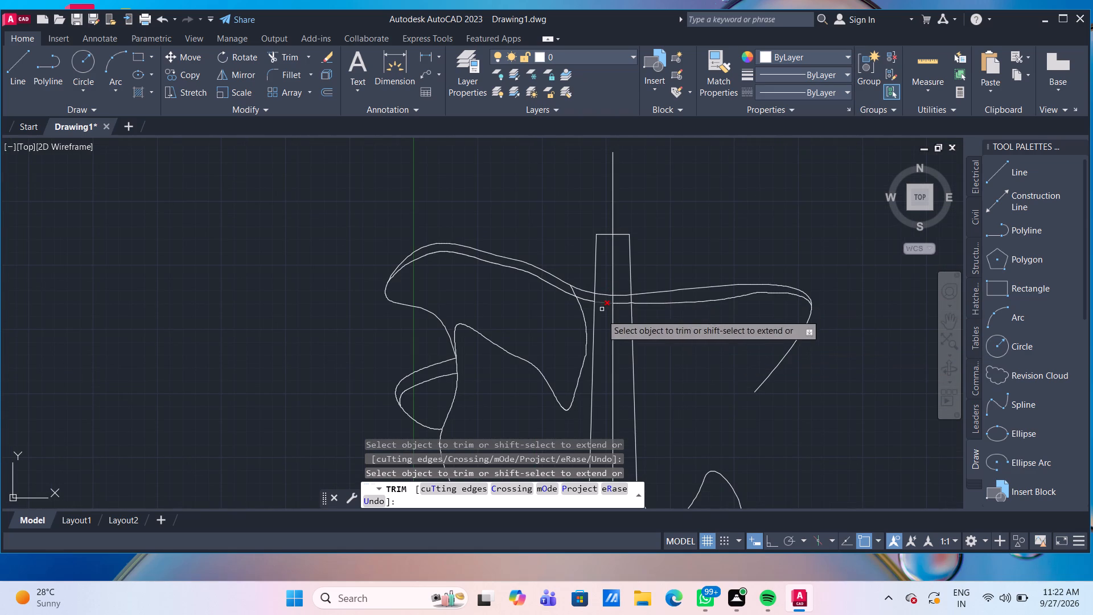
{"action": "scroll", "coordinate": [588, 296], "scroll_direction": "up", "scroll_amount": 3}
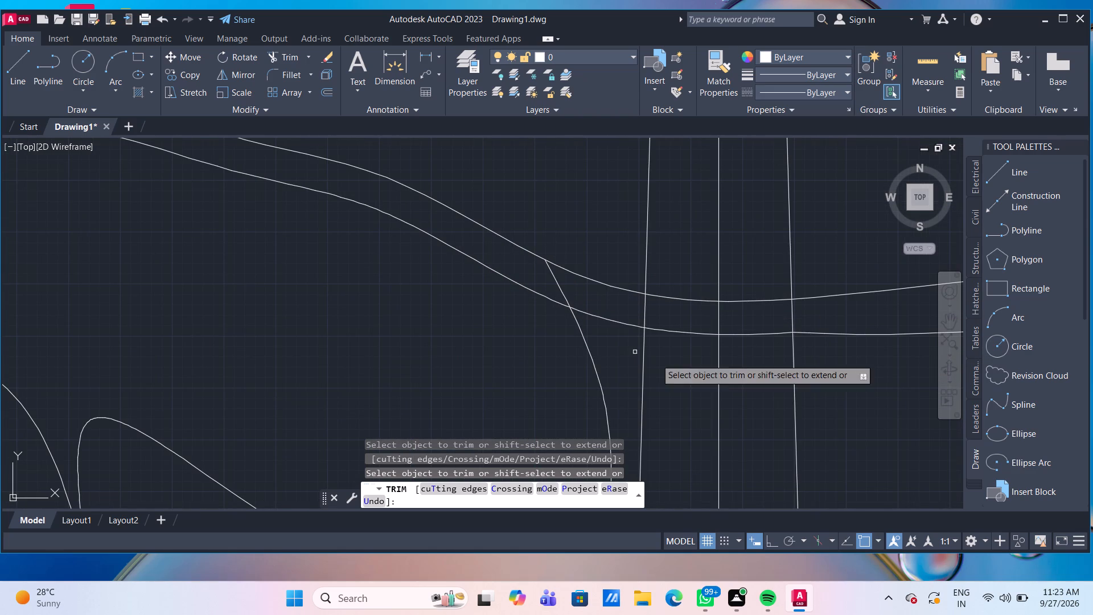
{"action": "scroll", "coordinate": [794, 366], "scroll_direction": "down", "scroll_amount": 2}
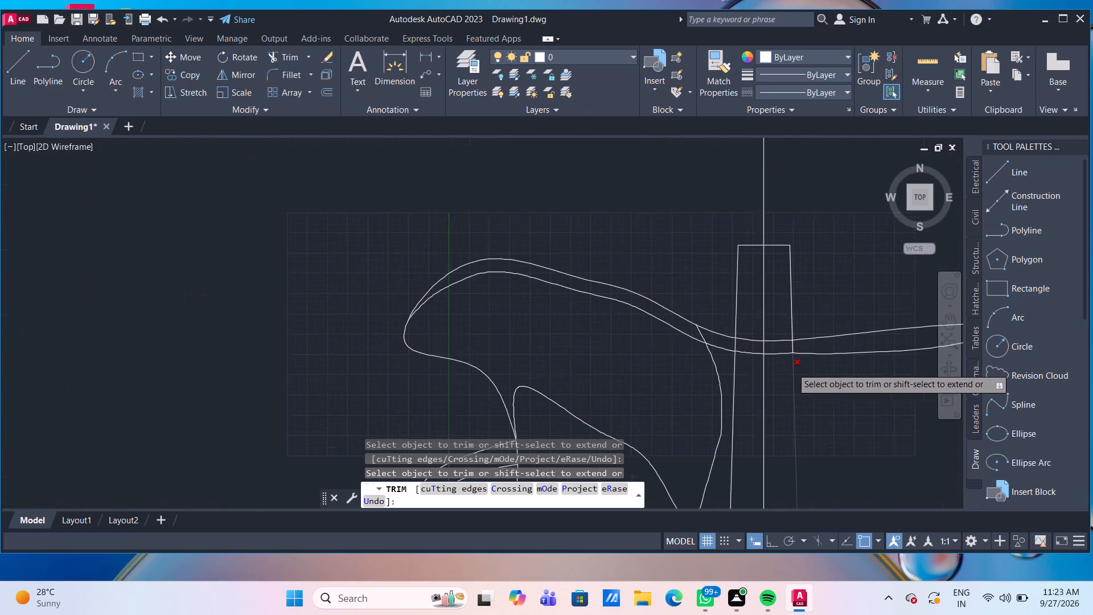
{"action": "middle_click_drag", "start_coordinate": [790, 369], "coordinate": [651, 198]}
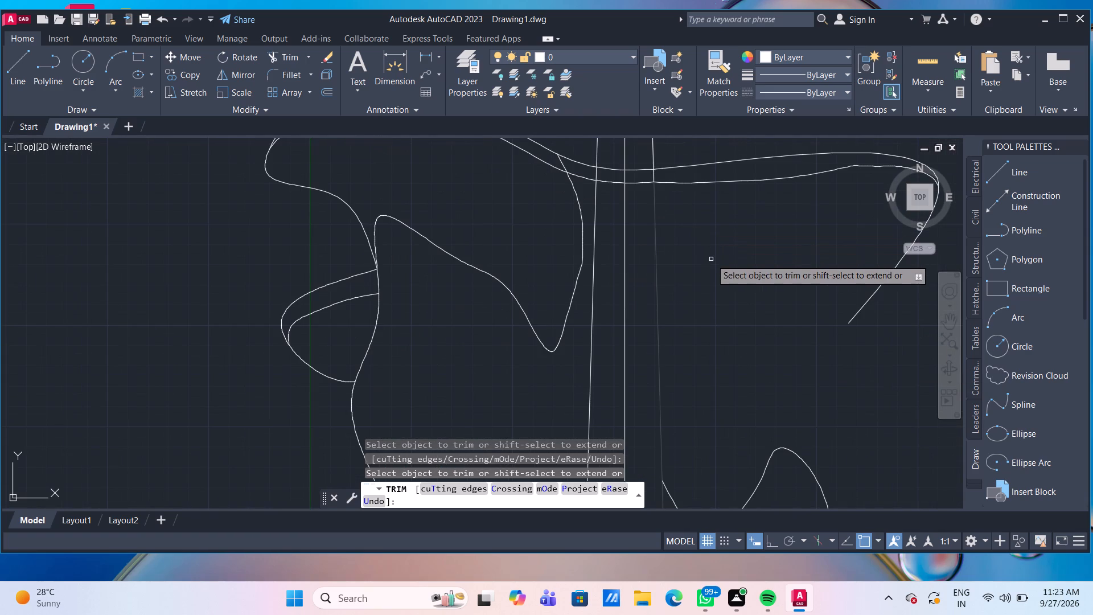
{"action": "key", "text": "Escape"}
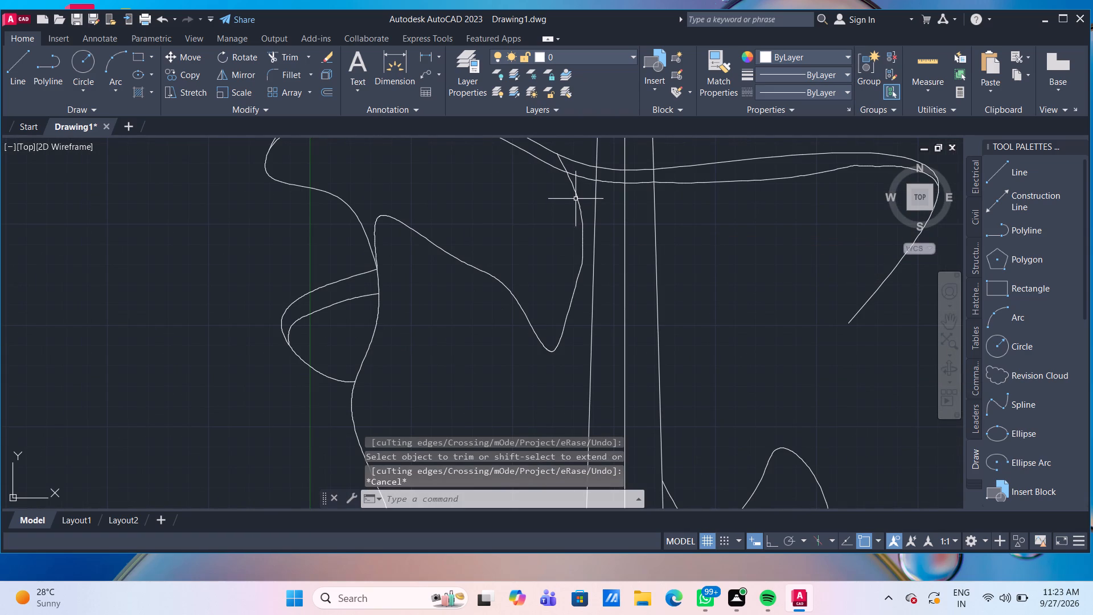
Stretch the two middle fit points of the short spline beside the neck's left edge toward the neck by about 200 mm and 193 mm.
{"action": "left_click", "coordinate": [576, 196]}
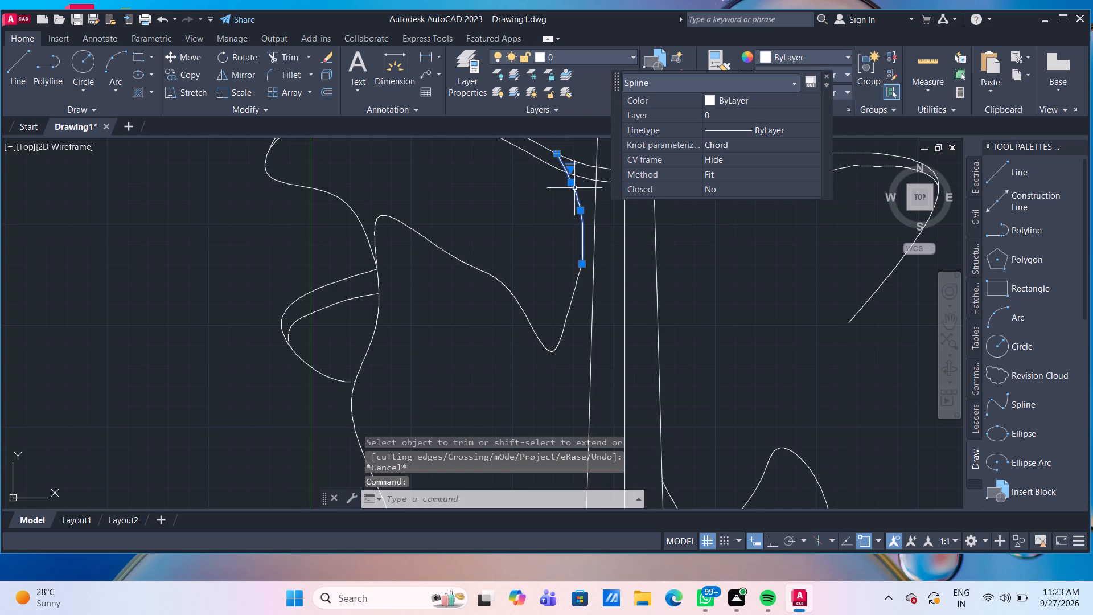
{"action": "left_click", "coordinate": [573, 186]}
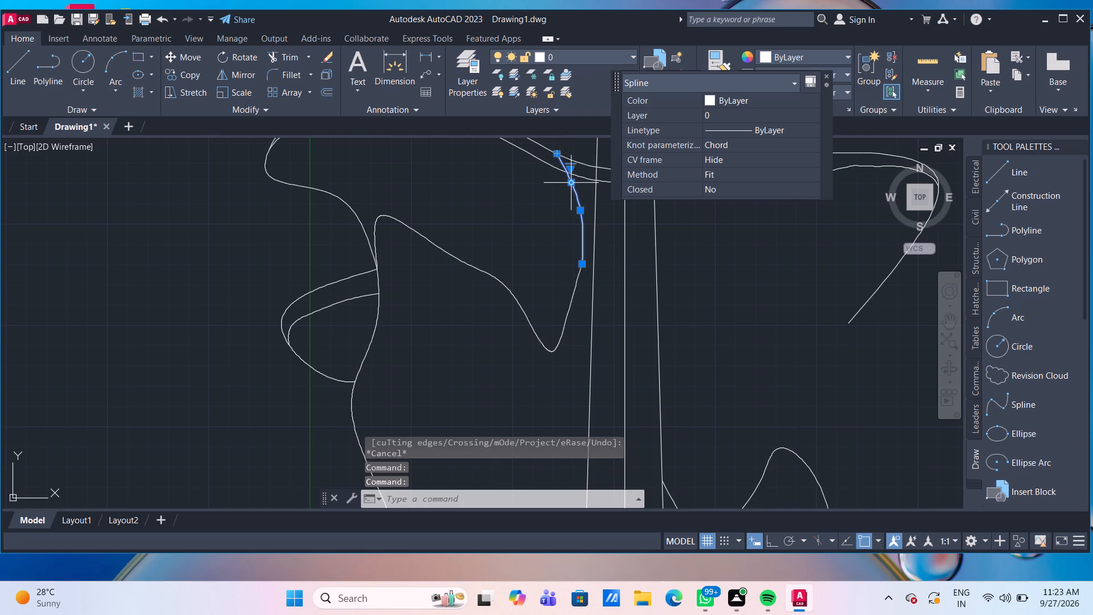
{"action": "left_click", "coordinate": [573, 182]}
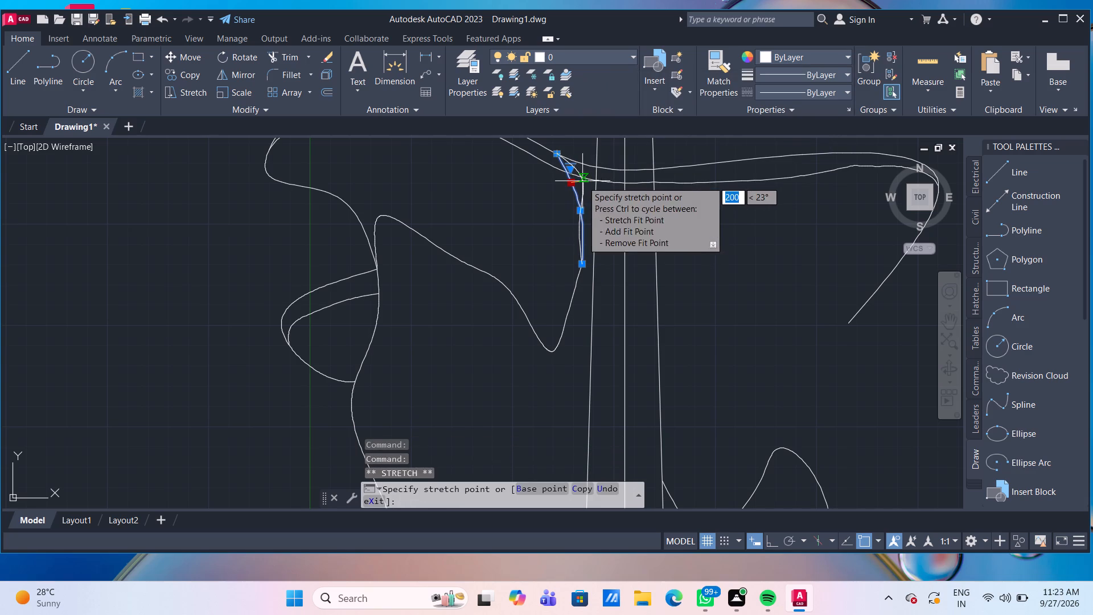
{"action": "left_click", "coordinate": [581, 184]}
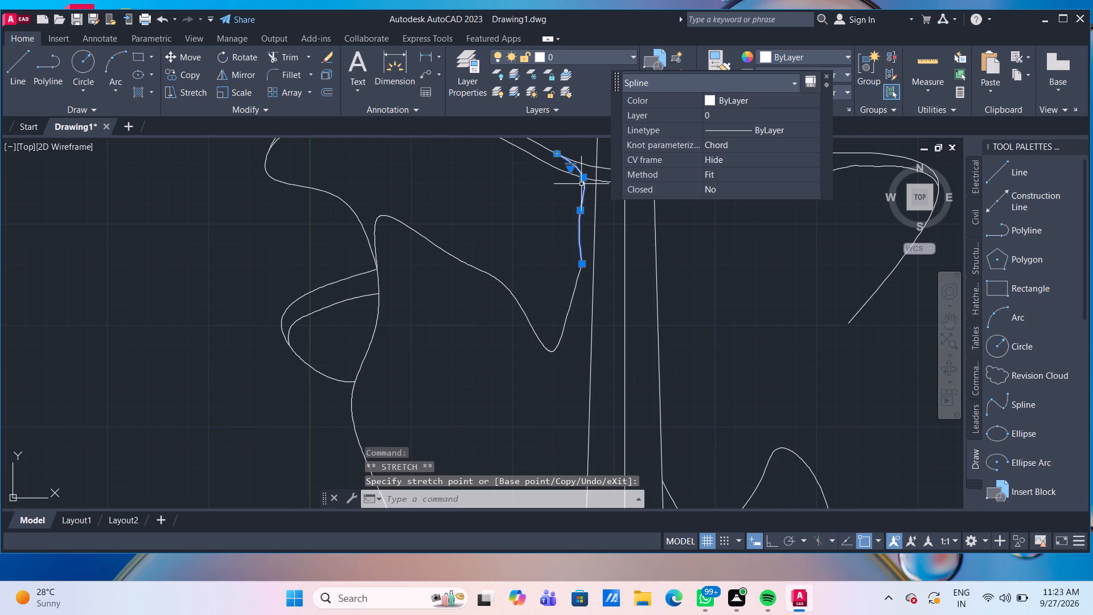
{"action": "left_click", "coordinate": [582, 208]}
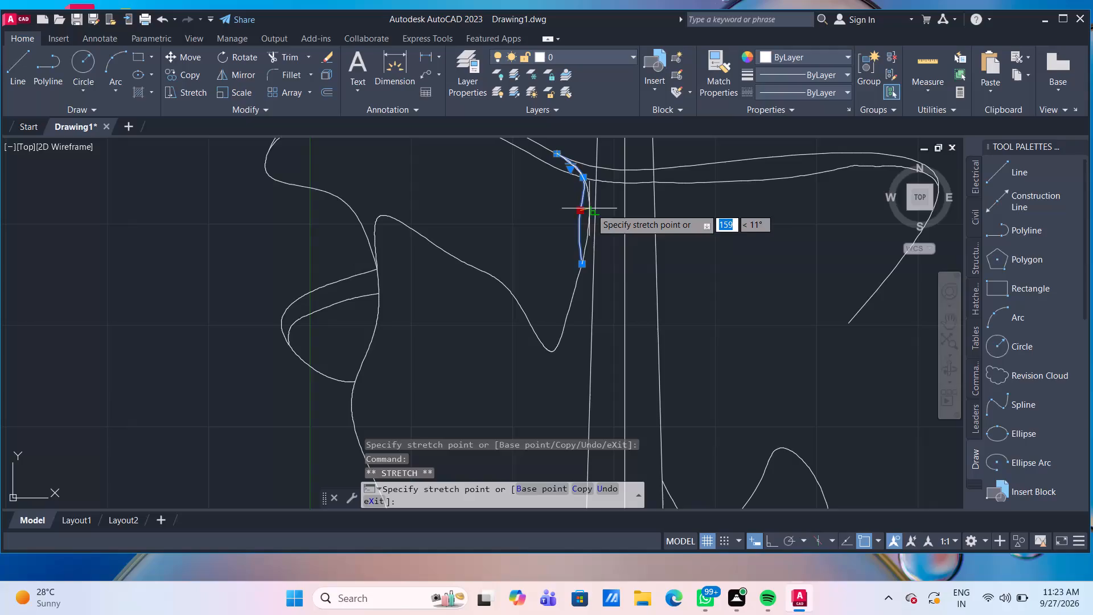
{"action": "scroll", "coordinate": [589, 207], "scroll_direction": "up", "scroll_amount": 2}
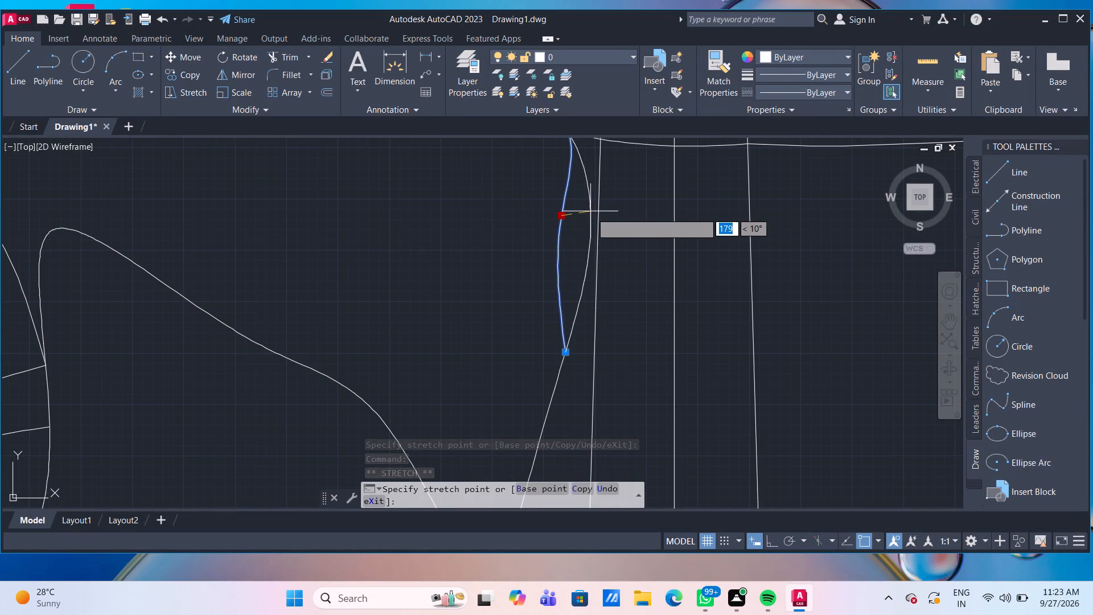
{"action": "scroll", "coordinate": [591, 212], "scroll_direction": "up", "scroll_amount": 2}
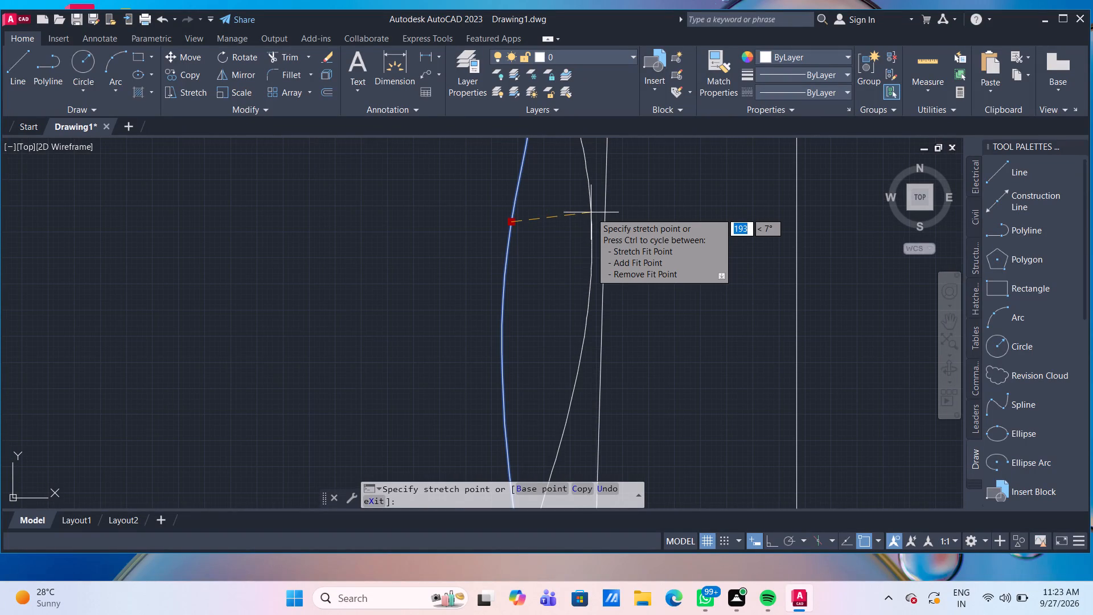
{"action": "left_click", "coordinate": [591, 212]}
{"action": "scroll", "coordinate": [591, 212], "scroll_direction": "down", "scroll_amount": 4}
{"action": "scroll", "coordinate": [564, 263], "scroll_direction": "down", "scroll_amount": 4}
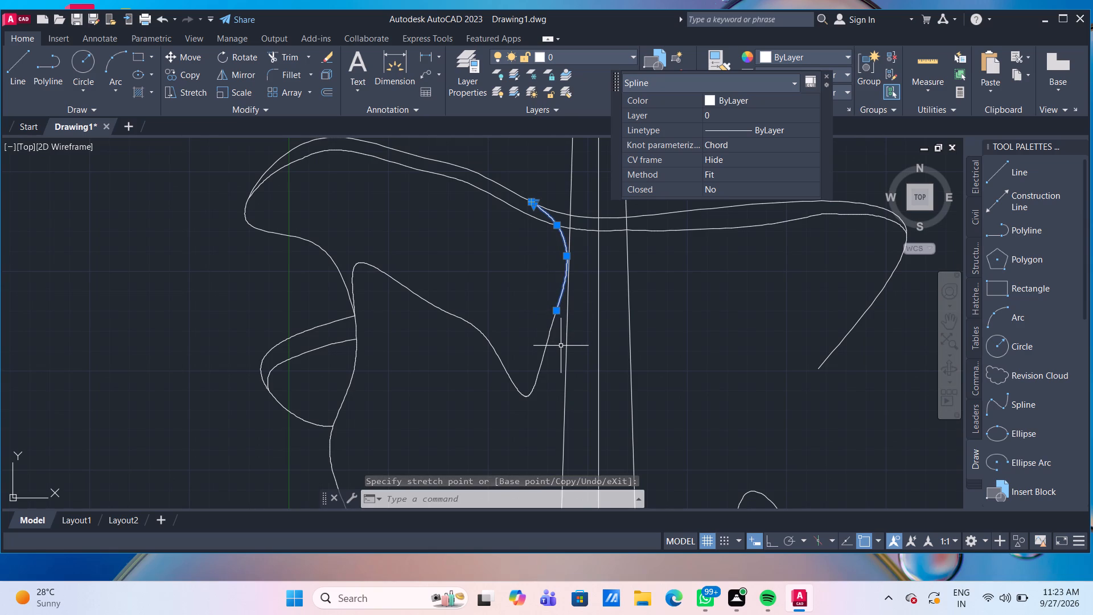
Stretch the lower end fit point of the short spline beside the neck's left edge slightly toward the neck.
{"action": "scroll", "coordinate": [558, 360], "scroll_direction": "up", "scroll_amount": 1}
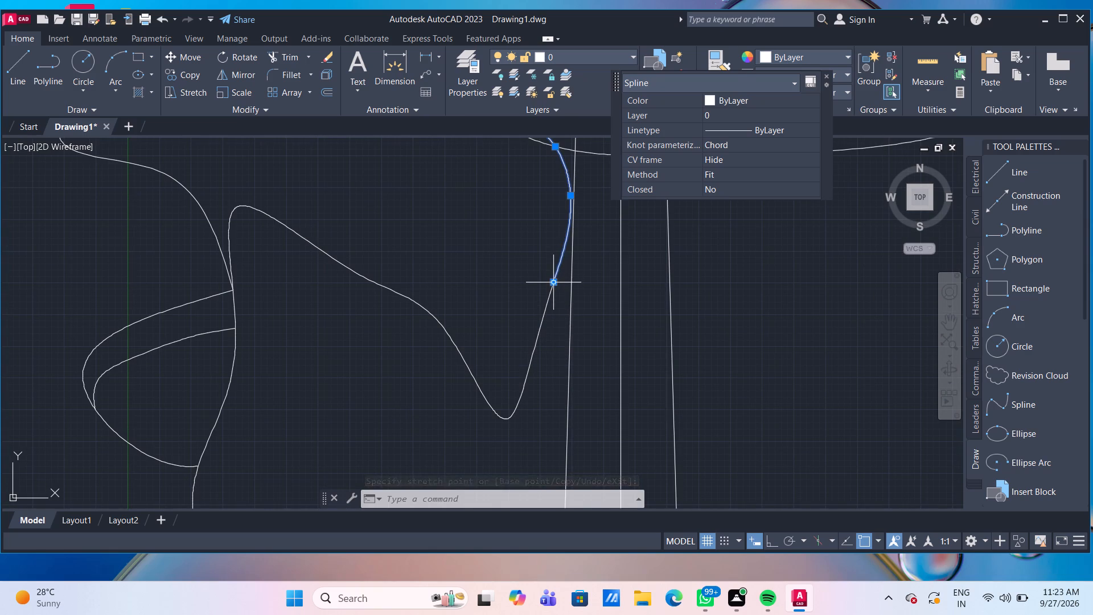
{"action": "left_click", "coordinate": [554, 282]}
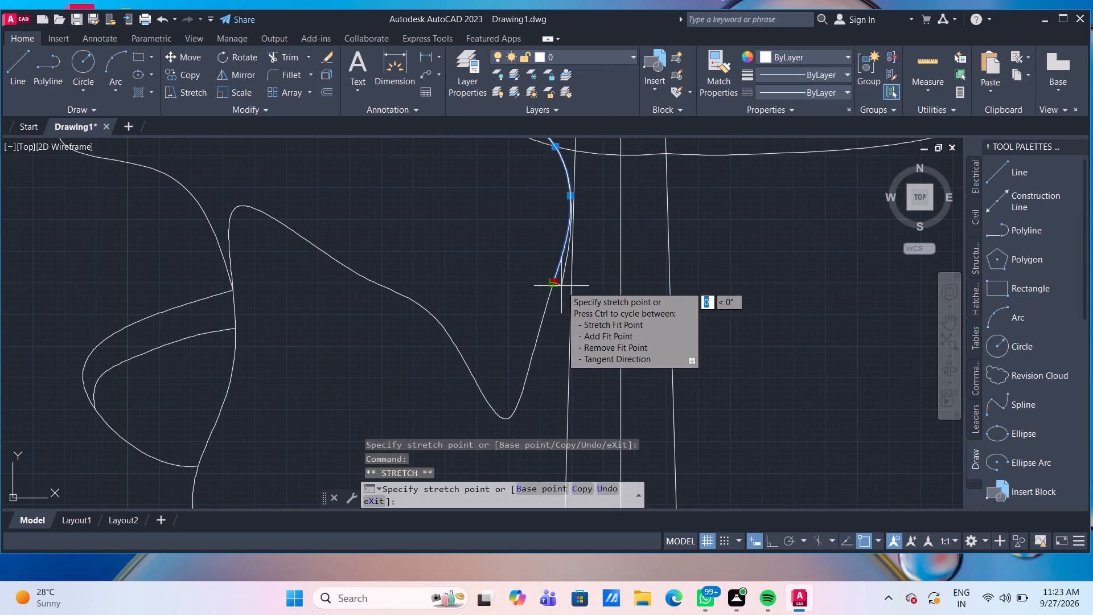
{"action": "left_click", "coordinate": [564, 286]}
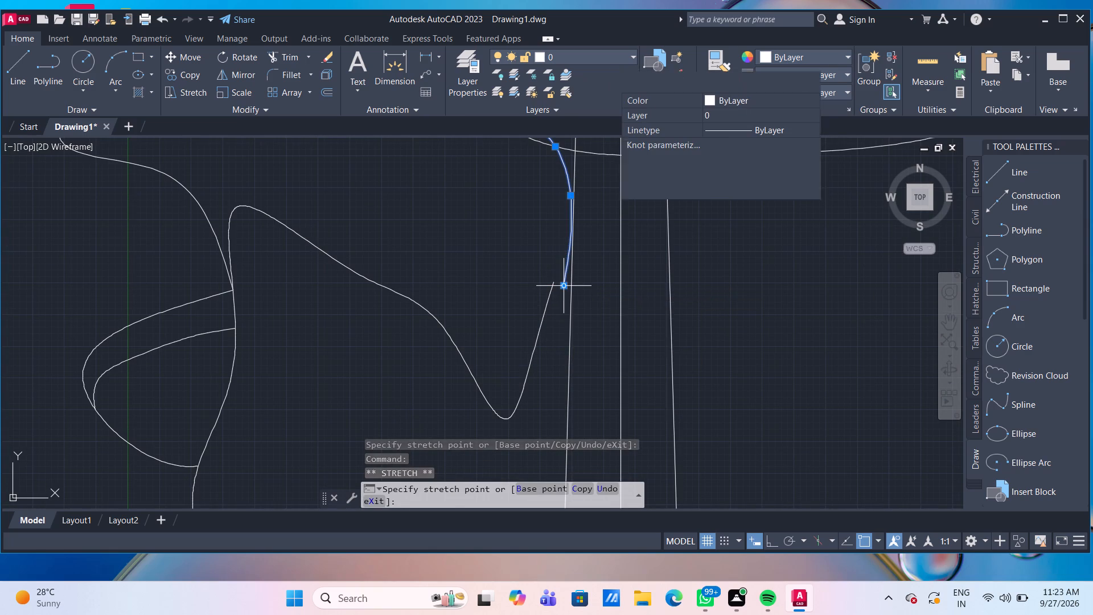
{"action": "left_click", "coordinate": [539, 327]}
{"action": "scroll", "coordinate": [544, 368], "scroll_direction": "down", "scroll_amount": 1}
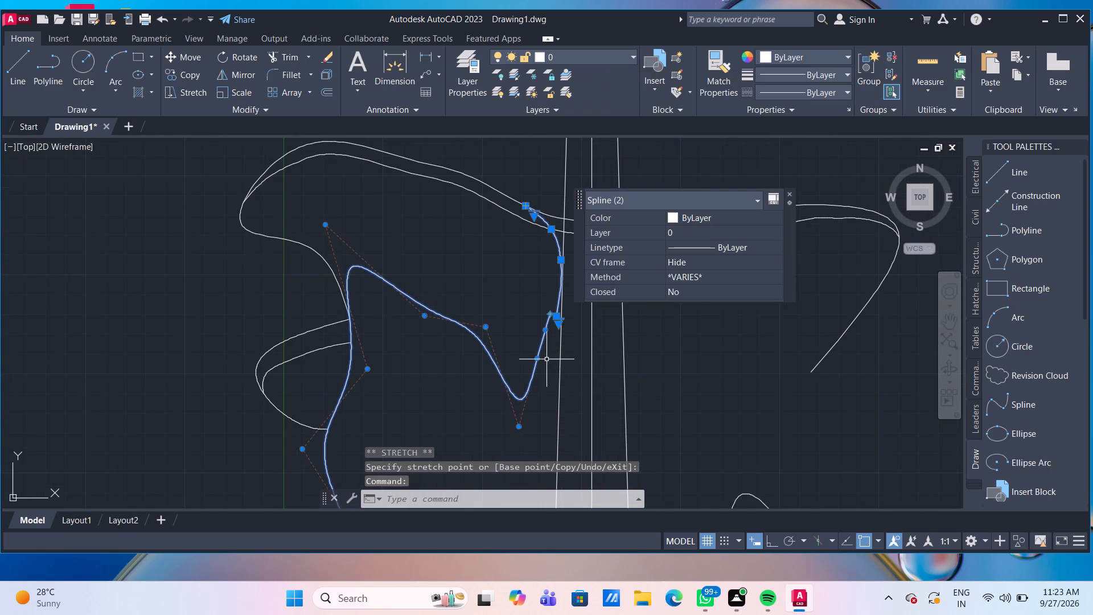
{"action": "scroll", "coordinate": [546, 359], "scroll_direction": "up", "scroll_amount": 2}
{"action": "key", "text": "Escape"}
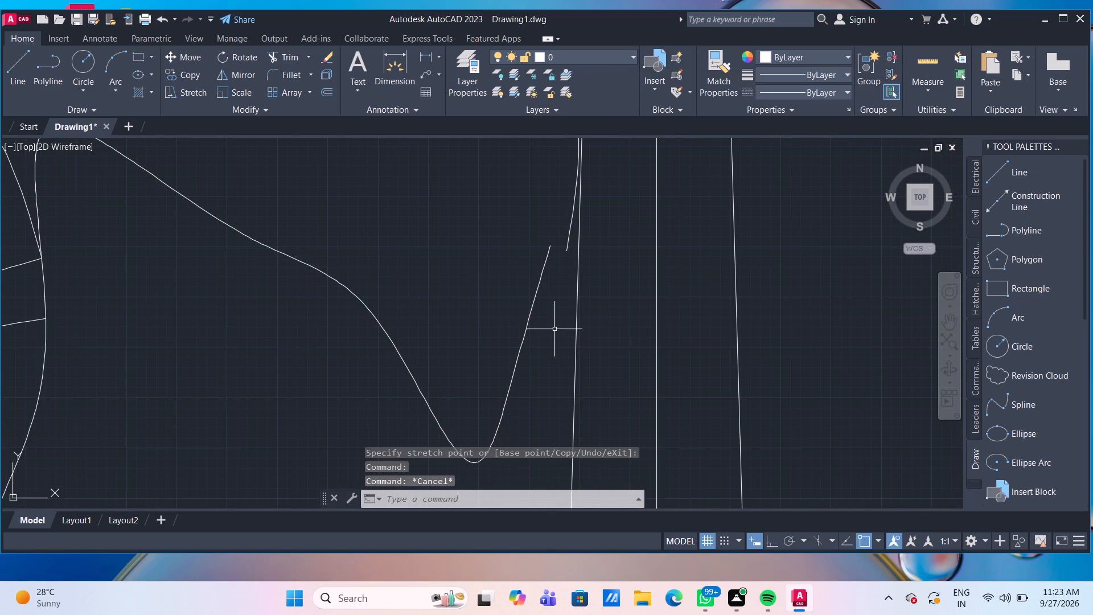
Stretch the two control vertices just below the wavy curve's open end toward the neck by about 374 mm and 220 mm.
{"action": "left_click", "coordinate": [532, 300]}
{"action": "scroll", "coordinate": [533, 354], "scroll_direction": "down", "scroll_amount": 2}
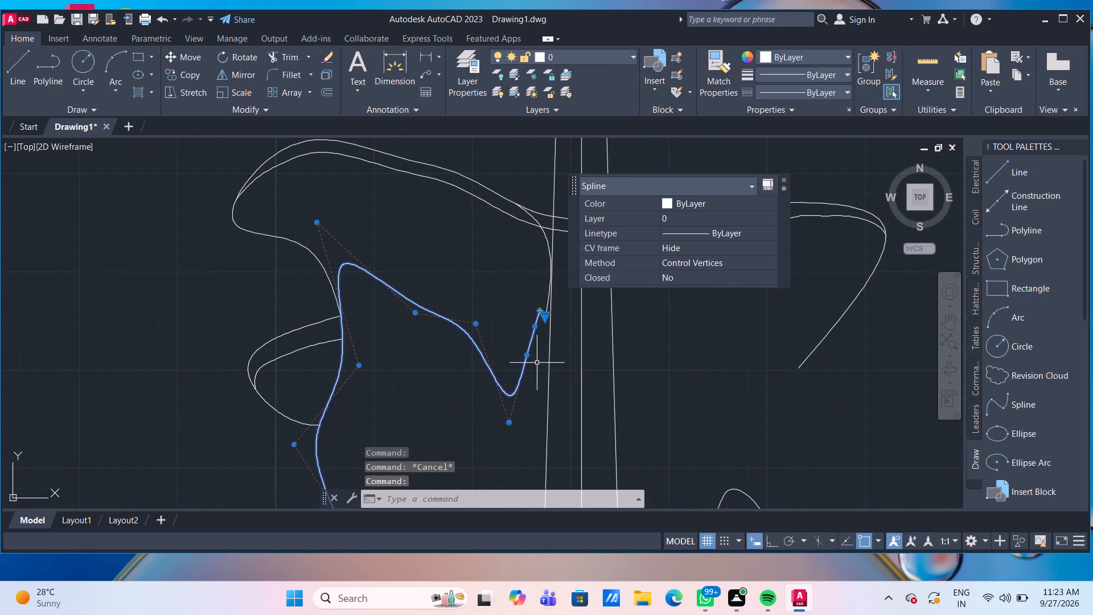
{"action": "scroll", "coordinate": [531, 367], "scroll_direction": "up", "scroll_amount": 1}
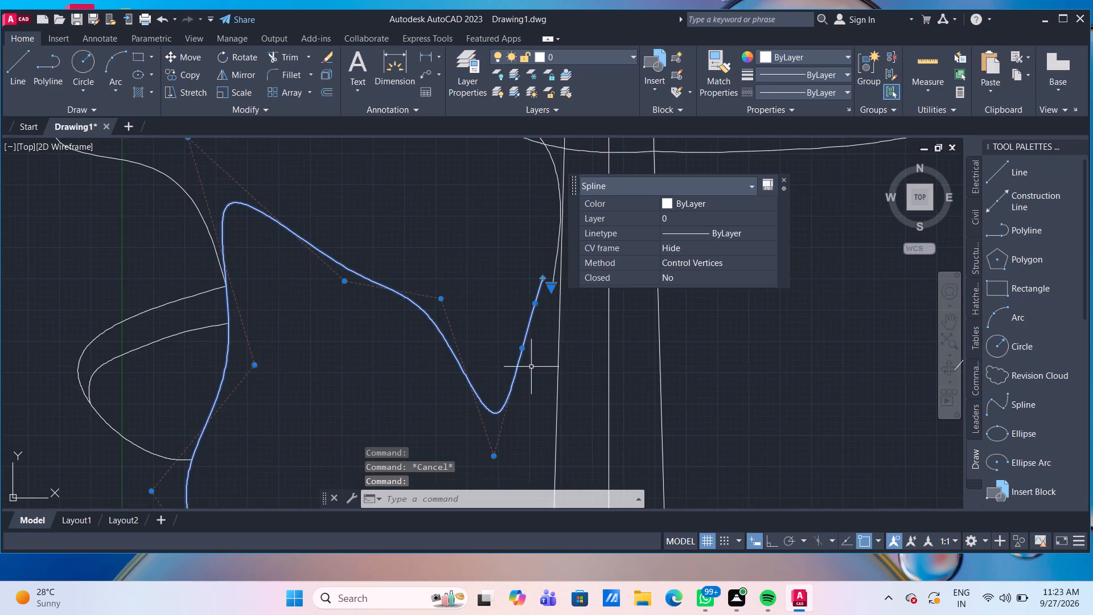
{"action": "scroll", "coordinate": [531, 367], "scroll_direction": "up", "scroll_amount": 1}
{"action": "left_click", "coordinate": [517, 339]}
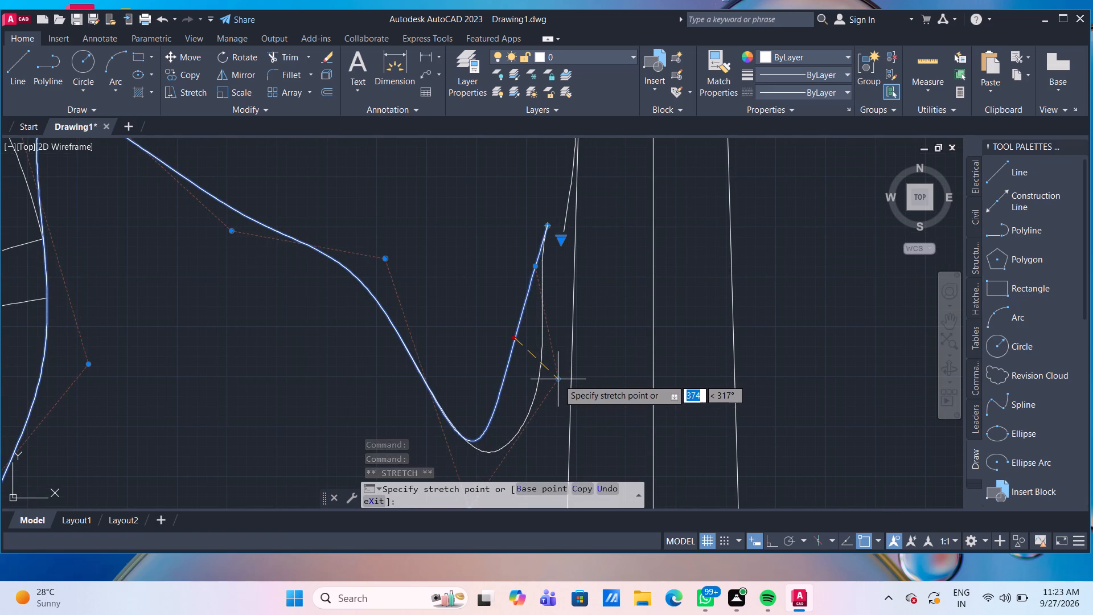
{"action": "left_click", "coordinate": [558, 379]}
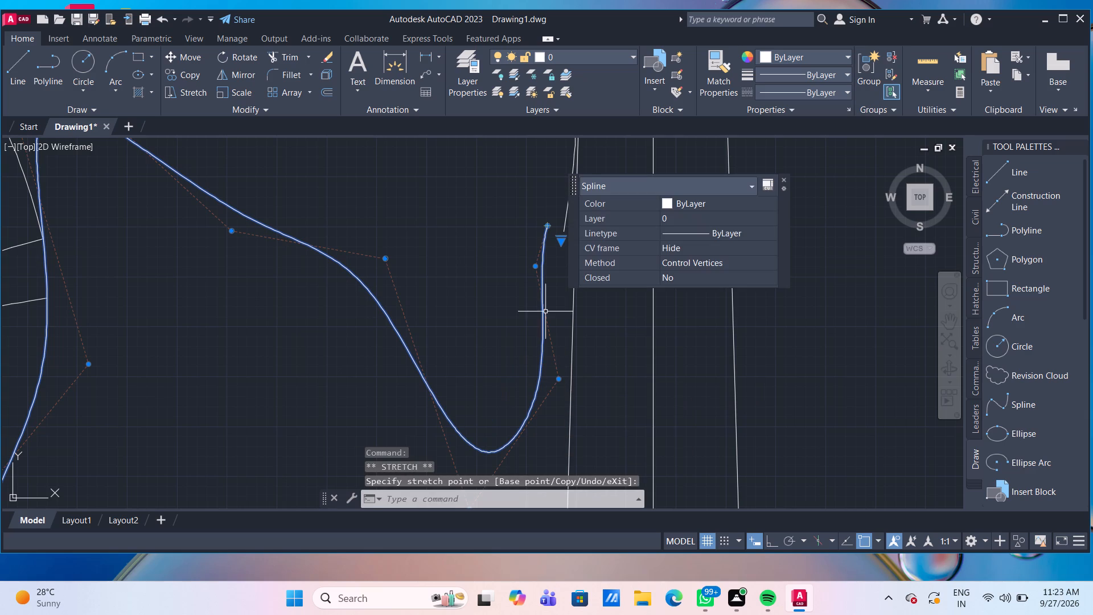
{"action": "scroll", "coordinate": [549, 270], "scroll_direction": "up", "scroll_amount": 1}
{"action": "left_click", "coordinate": [525, 265]}
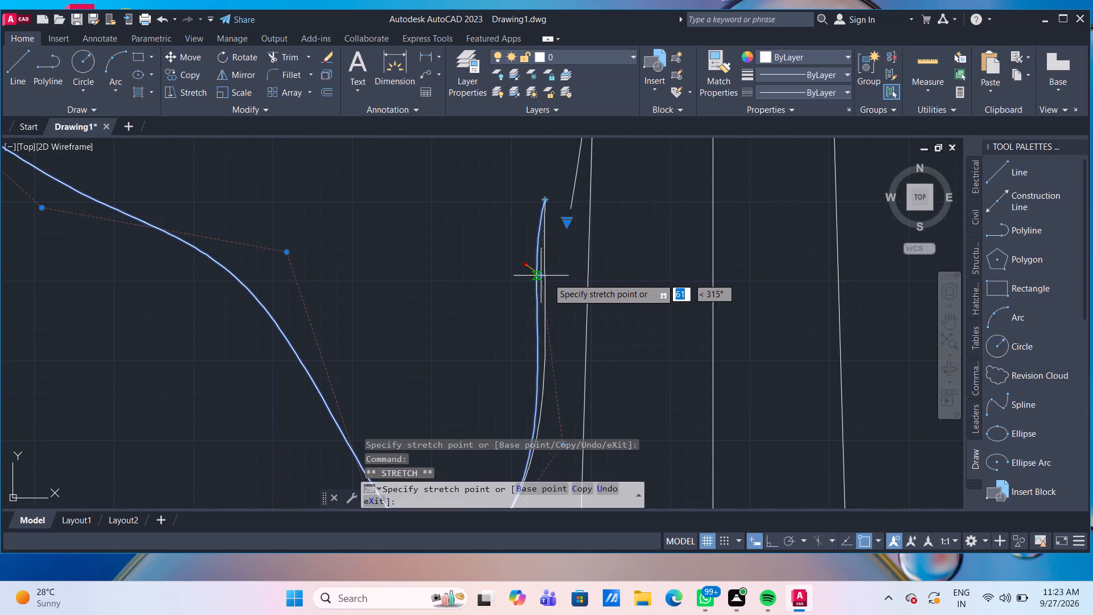
{"action": "left_click", "coordinate": [575, 296]}
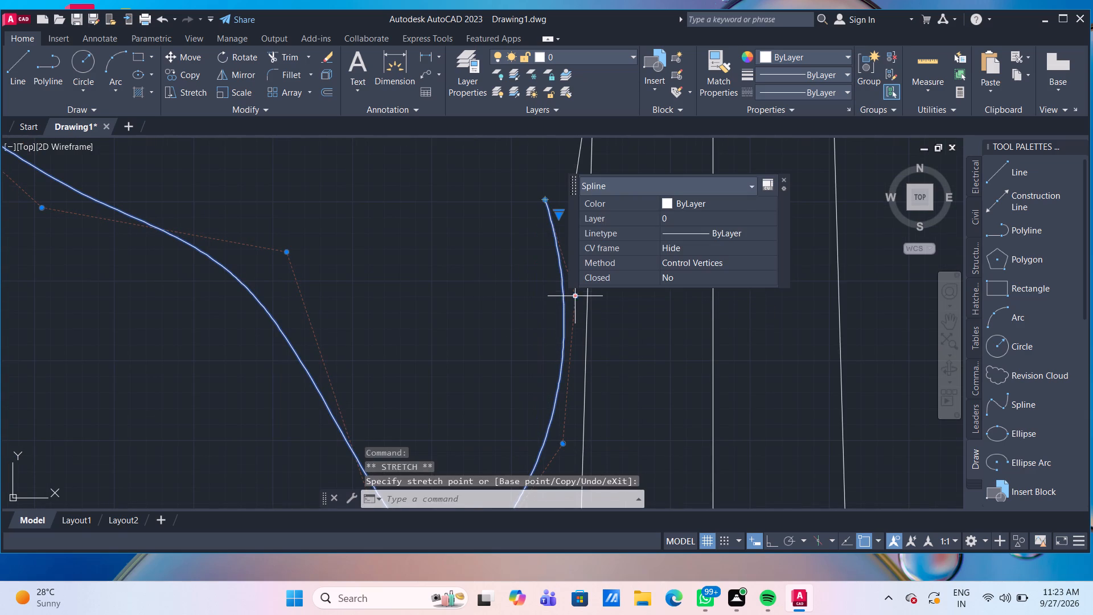
Stretch the wavy curve's end vertex across to just short of the neck's left edge.
{"action": "left_click", "coordinate": [542, 200]}
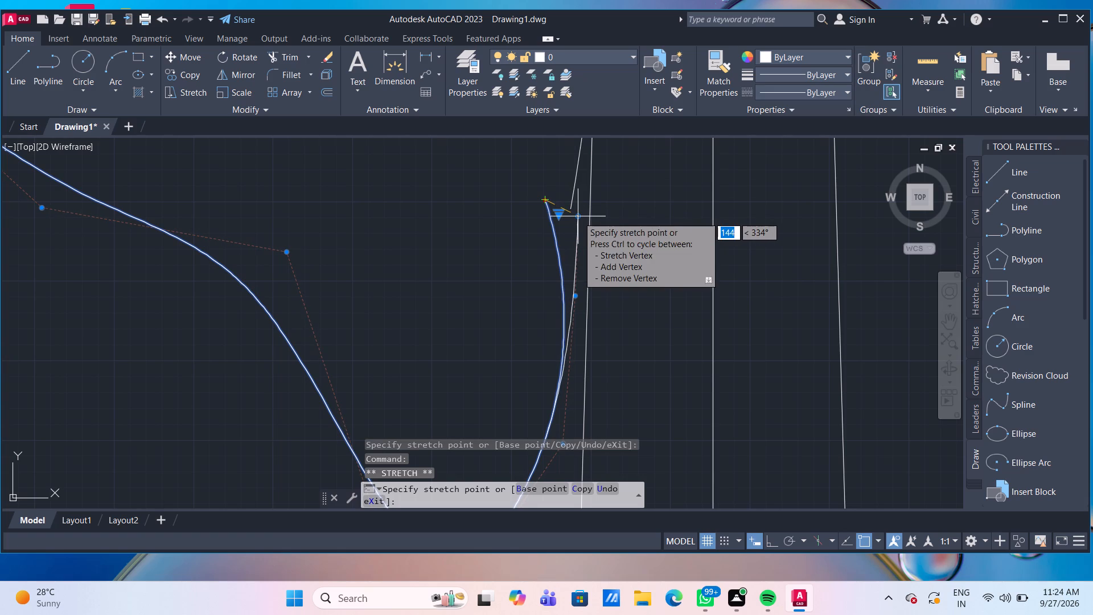
{"action": "scroll", "coordinate": [580, 217], "scroll_direction": "up", "scroll_amount": 2}
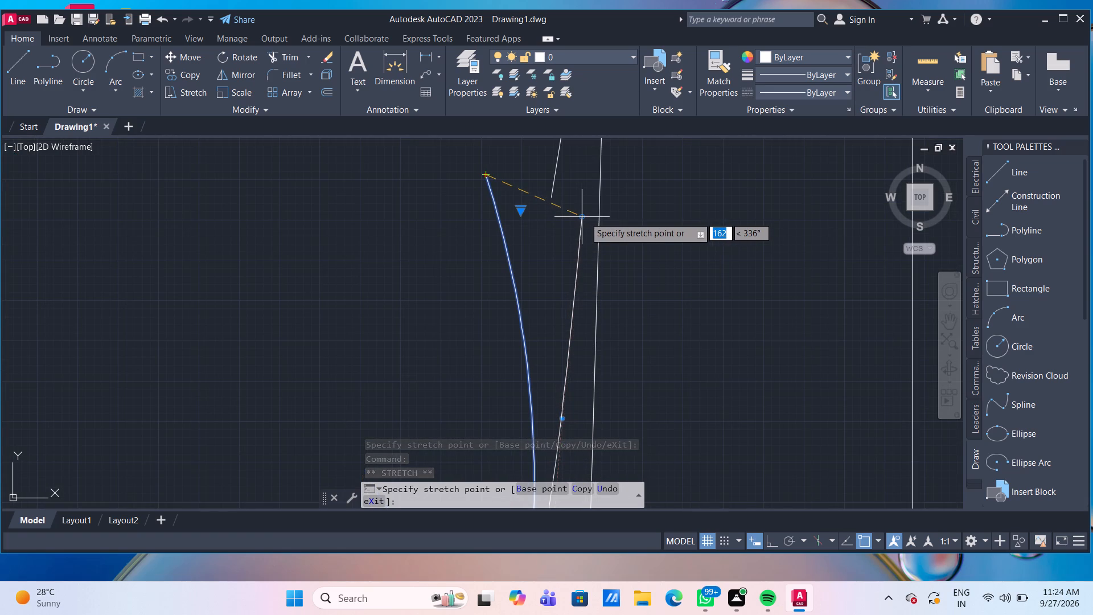
{"action": "scroll", "coordinate": [593, 214], "scroll_direction": "up", "scroll_amount": 2}
{"action": "left_click", "coordinate": [593, 214]}
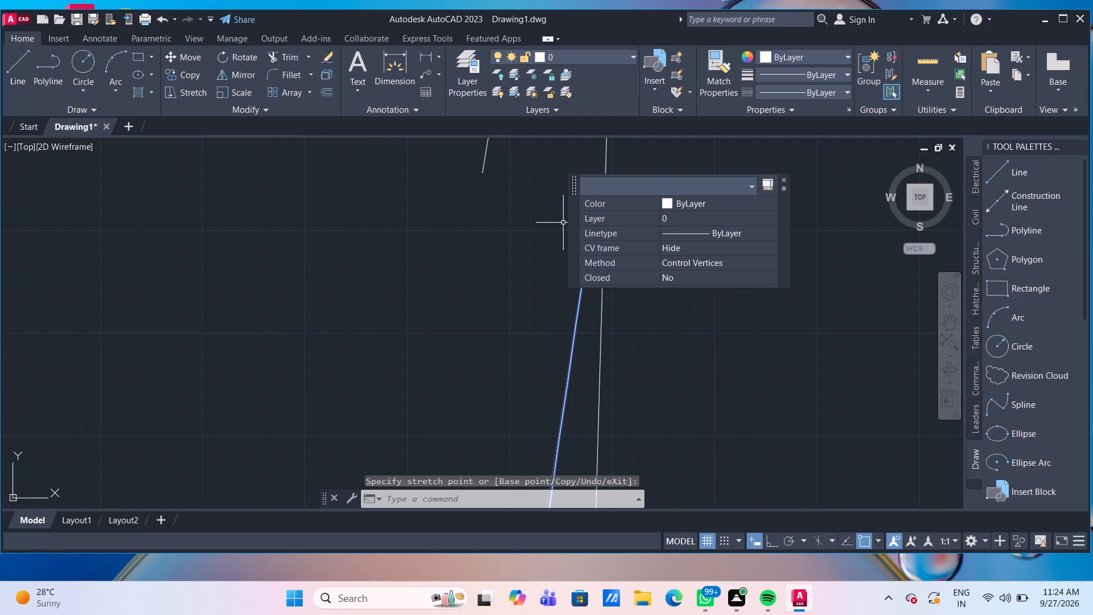
{"action": "key", "text": "Escape"}
Stretch the short spline's lower end fit point onto the wavy curve's open end beside the neck.
{"action": "scroll", "coordinate": [526, 237], "scroll_direction": "down", "scroll_amount": 7}
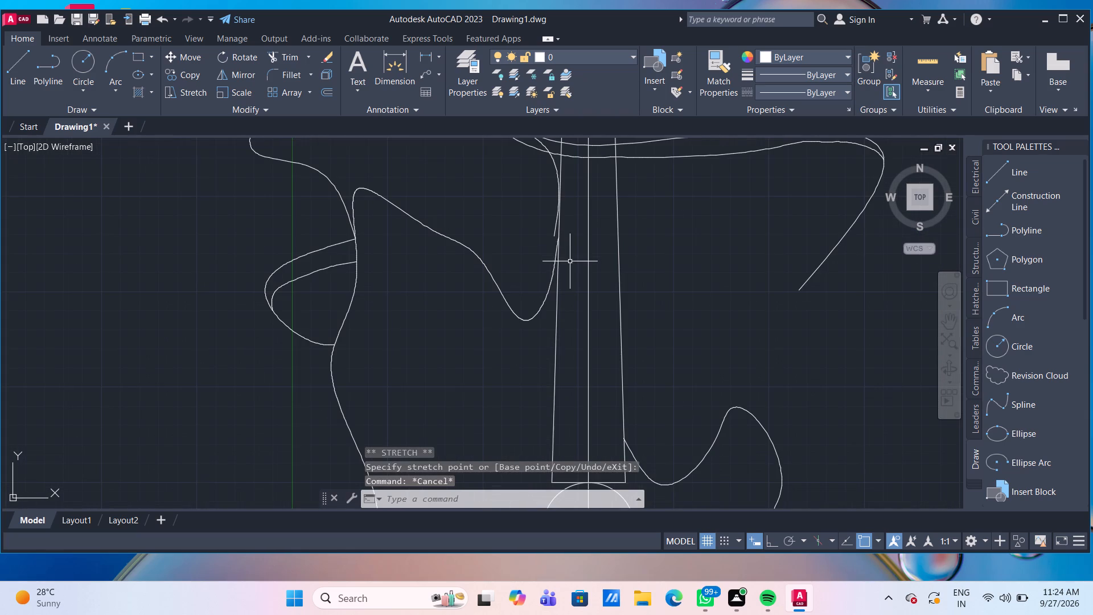
{"action": "scroll", "coordinate": [570, 247], "scroll_direction": "up", "scroll_amount": 3}
{"action": "scroll", "coordinate": [541, 208], "scroll_direction": "up", "scroll_amount": 2}
{"action": "middle_click_drag", "start_coordinate": [540, 209], "coordinate": [516, 279]}
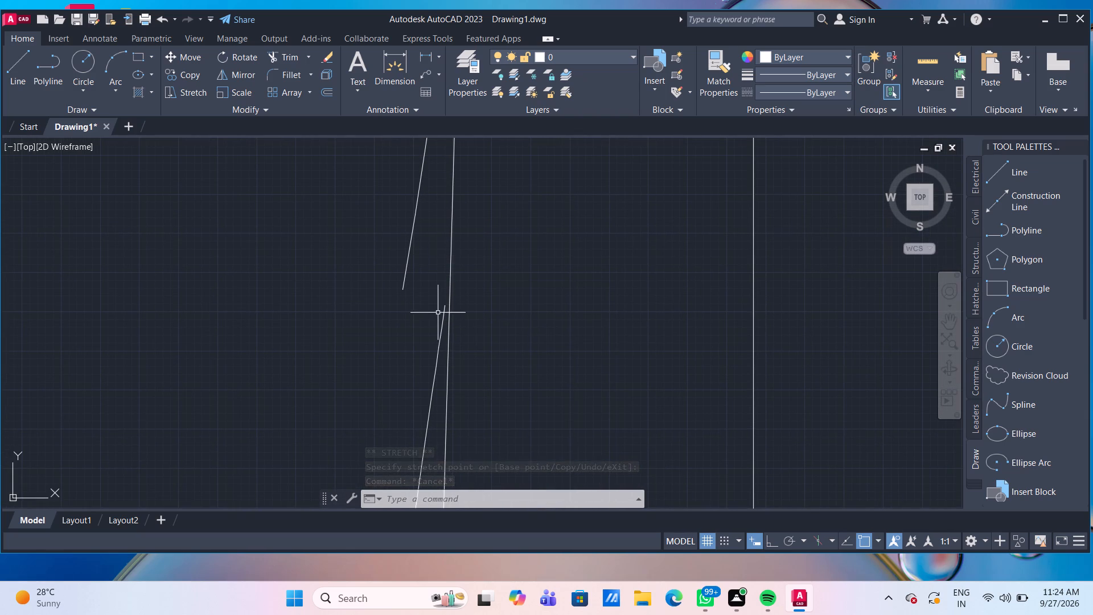
{"action": "left_click", "coordinate": [442, 318]}
{"action": "left_click", "coordinate": [442, 306]}
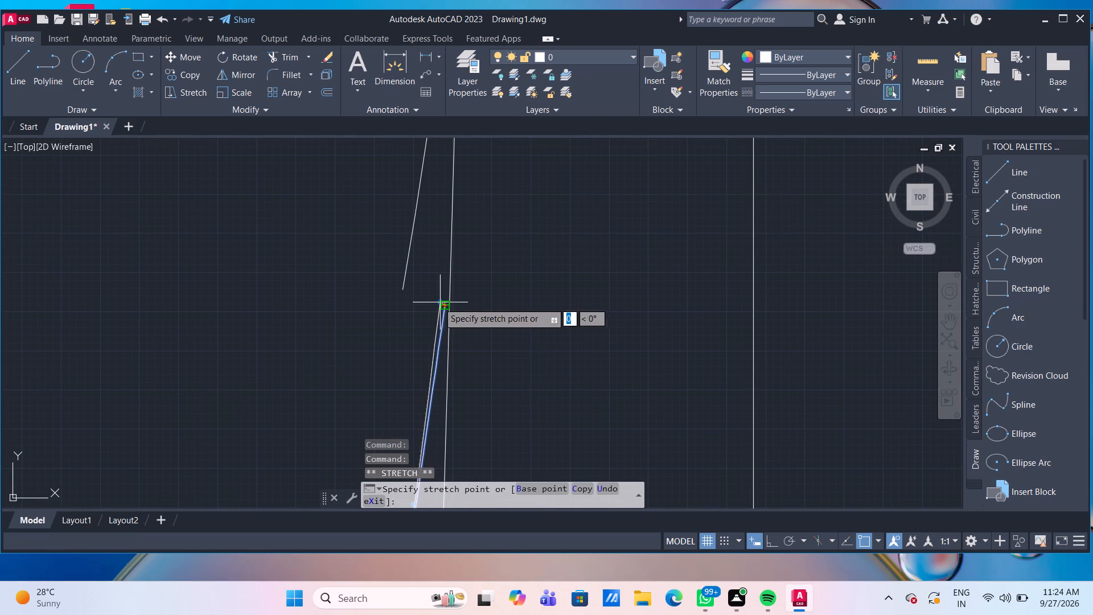
{"action": "left_click", "coordinate": [437, 302]}
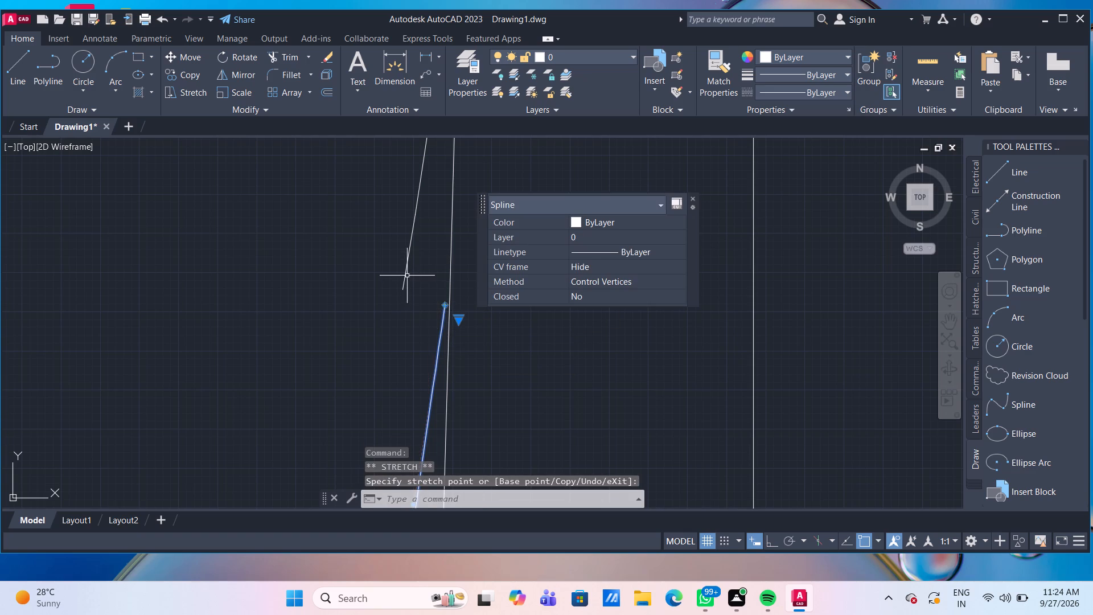
{"action": "left_click", "coordinate": [407, 276]}
{"action": "left_click", "coordinate": [403, 289]}
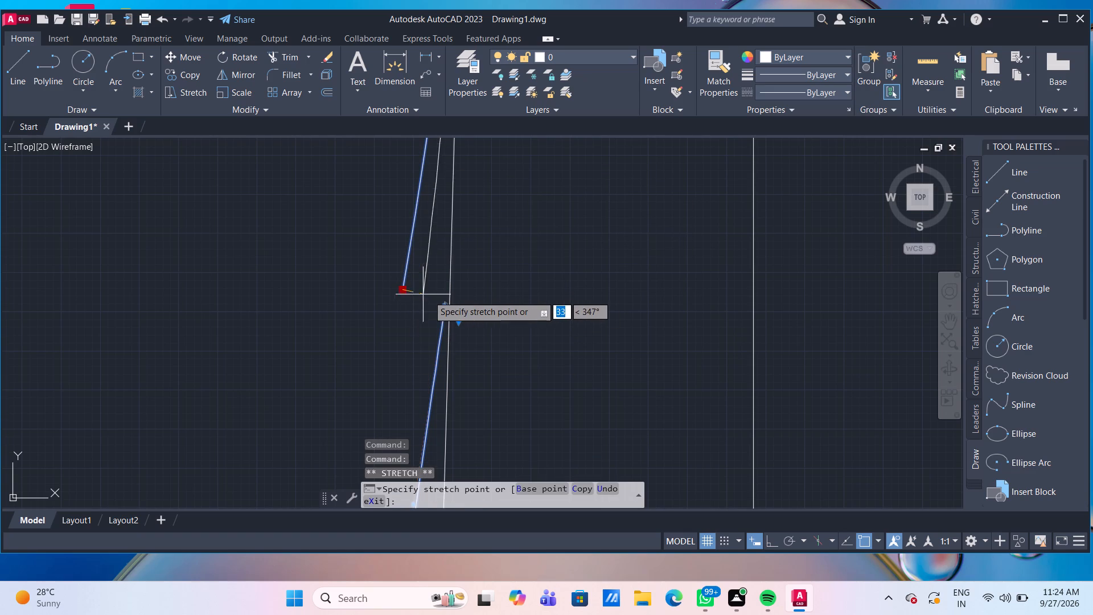
{"action": "left_click", "coordinate": [447, 303]}
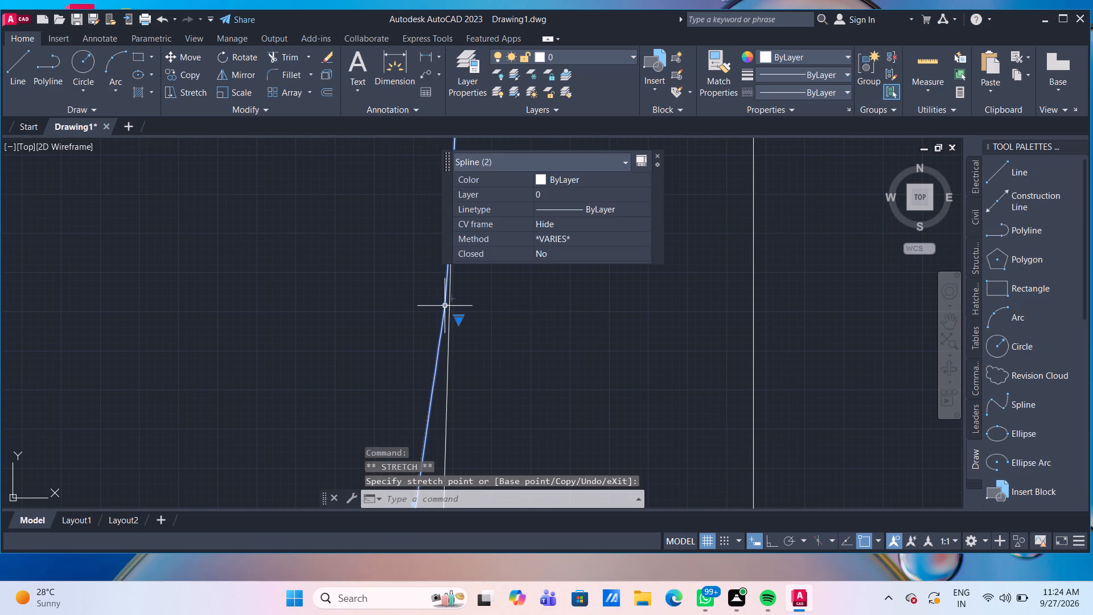
{"action": "key", "text": "Escape"}
Stretch the short spline's lower end fit point away from the neck's left edge by about 30 mm.
{"action": "scroll", "coordinate": [609, 341], "scroll_direction": "down", "scroll_amount": 1}
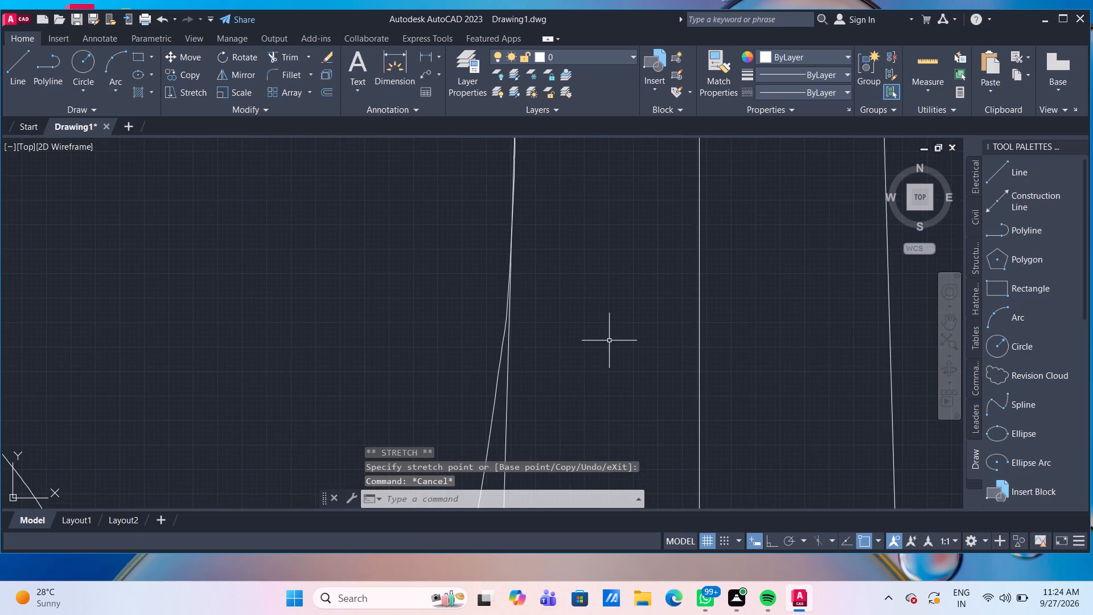
{"action": "scroll", "coordinate": [609, 341], "scroll_direction": "down", "scroll_amount": 3}
{"action": "scroll", "coordinate": [594, 263], "scroll_direction": "up", "scroll_amount": 3}
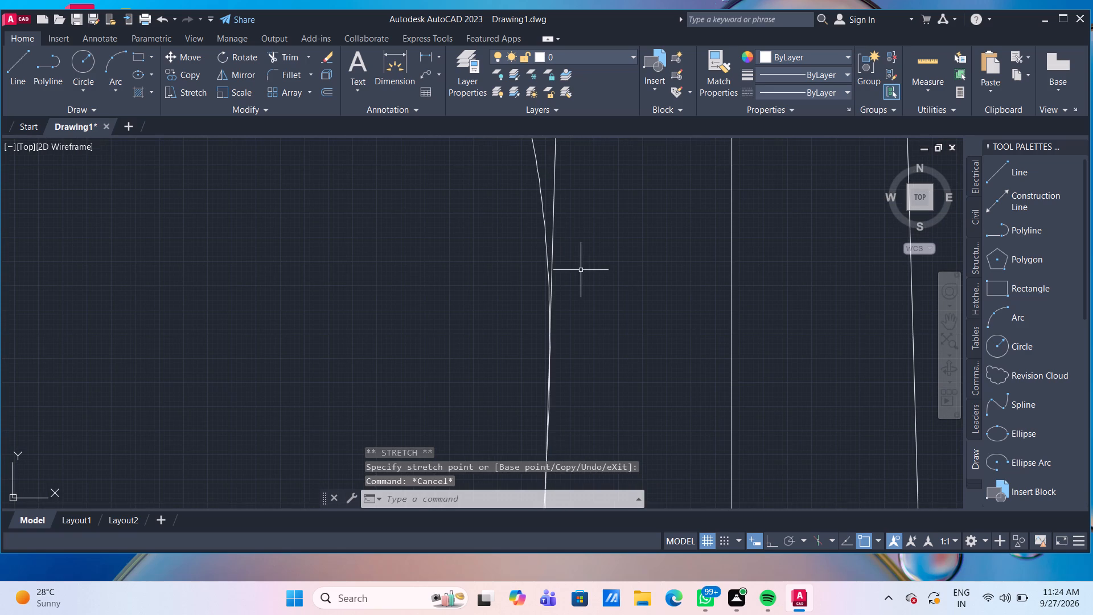
{"action": "left_click", "coordinate": [543, 218]}
{"action": "scroll", "coordinate": [569, 387], "scroll_direction": "down", "scroll_amount": 1}
{"action": "middle_click_drag", "start_coordinate": [564, 351], "coordinate": [520, 241]}
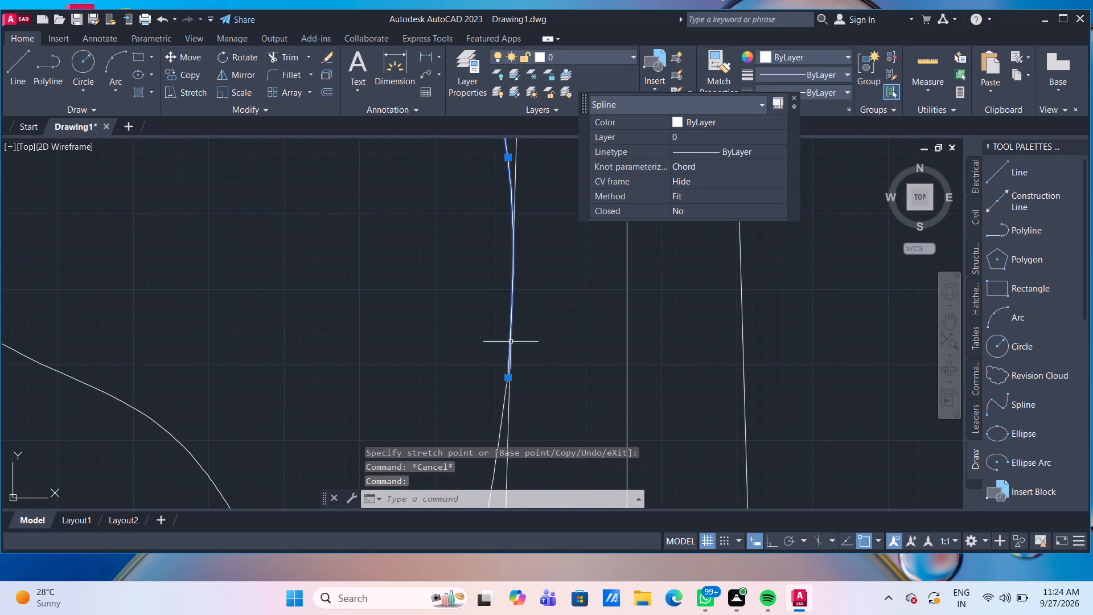
{"action": "scroll", "coordinate": [508, 386], "scroll_direction": "up", "scroll_amount": 1}
{"action": "left_click", "coordinate": [504, 372]}
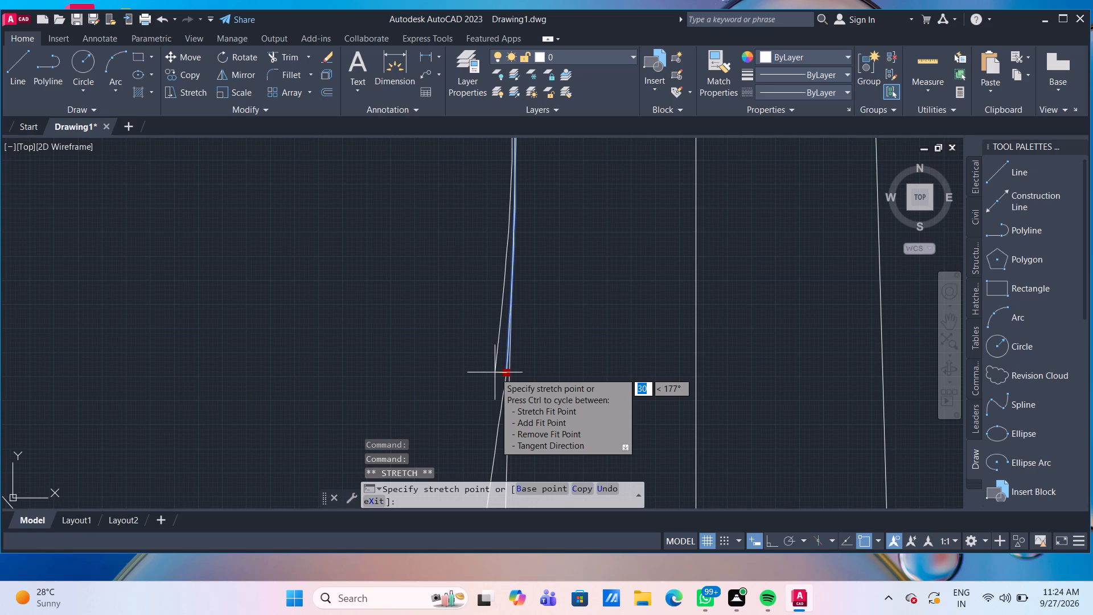
{"action": "left_click", "coordinate": [495, 372]}
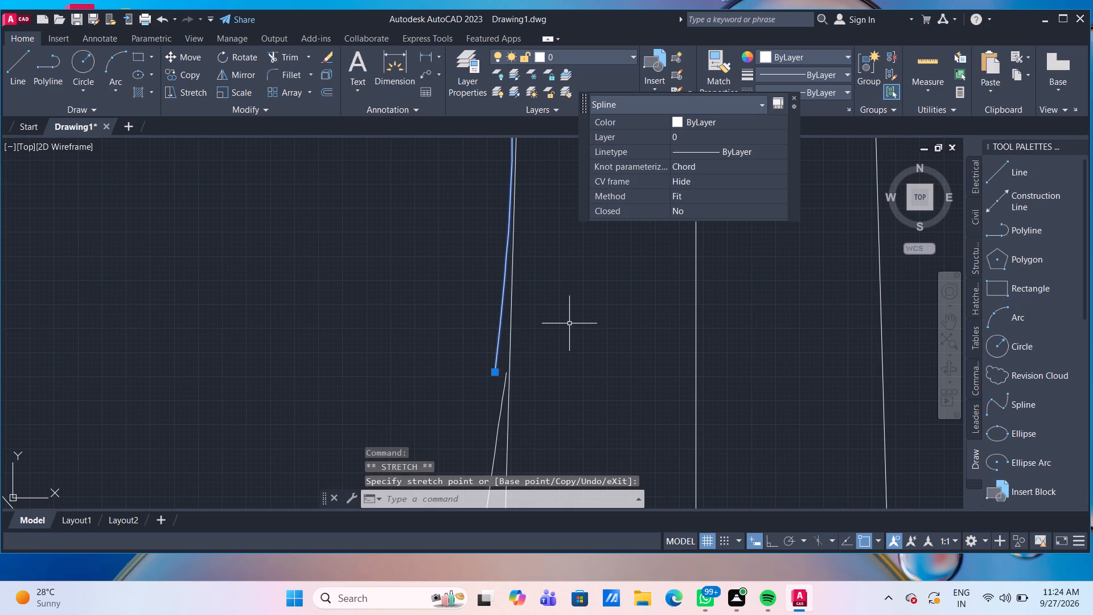
{"action": "key", "text": "Escape"}
Stretch the wavy curve's end vertex about 31 mm onto the short spline's lower end to close the gap.
{"action": "scroll", "coordinate": [570, 323], "scroll_direction": "down", "scroll_amount": 1}
{"action": "scroll", "coordinate": [545, 379], "scroll_direction": "up", "scroll_amount": 2}
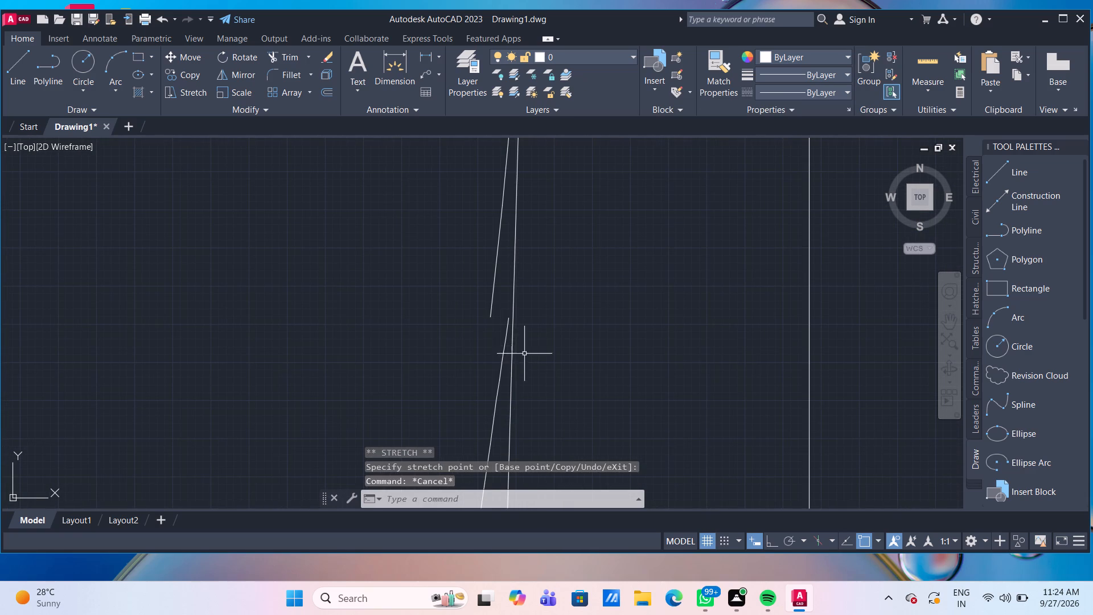
{"action": "left_click", "coordinate": [507, 334]}
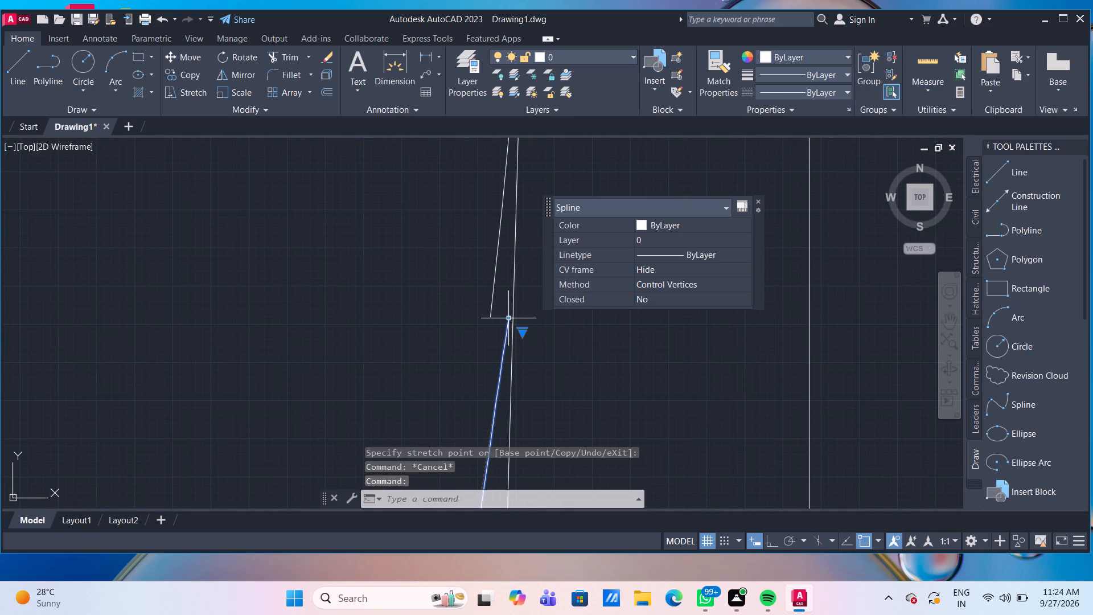
{"action": "left_click", "coordinate": [507, 320]}
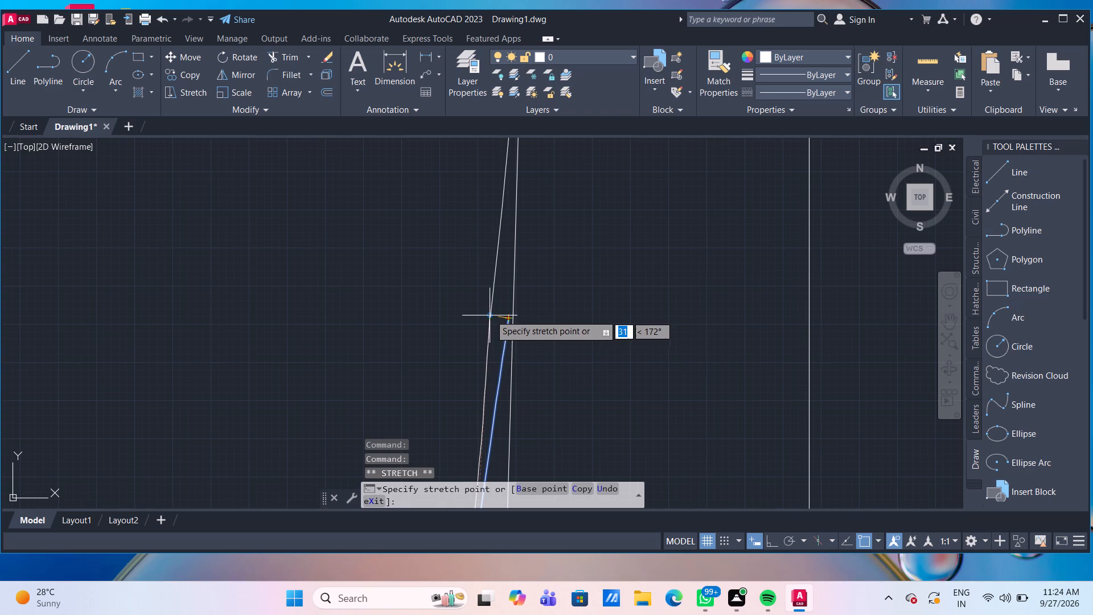
{"action": "left_click", "coordinate": [490, 315]}
{"action": "key", "text": "Escape"}
Turn on Ortho and move the two left bulge splines inward so their ends cross the left body side.
{"action": "scroll", "coordinate": [654, 372], "scroll_direction": "down", "scroll_amount": 3}
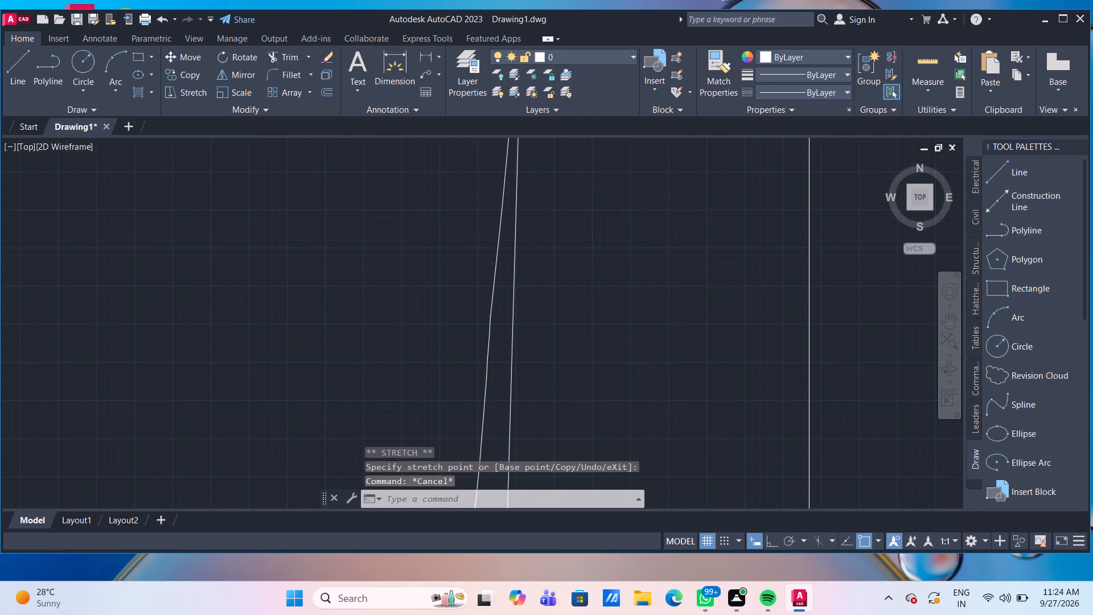
{"action": "scroll", "coordinate": [658, 368], "scroll_direction": "down", "scroll_amount": 1}
{"action": "middle_click_drag", "start_coordinate": [660, 384], "coordinate": [633, 307]}
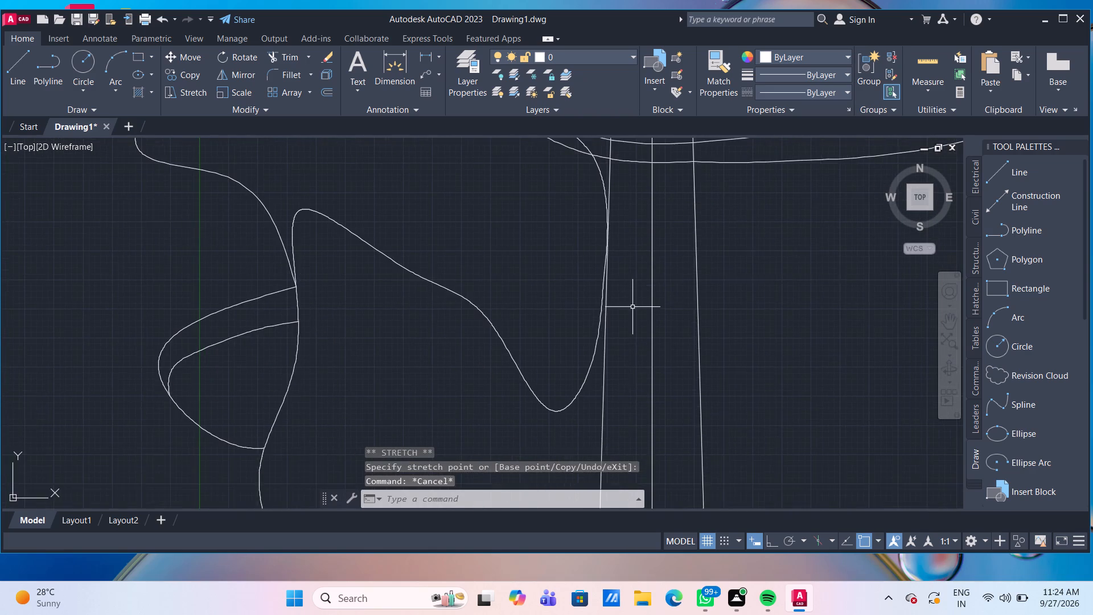
{"action": "scroll", "coordinate": [632, 307], "scroll_direction": "down", "scroll_amount": 1}
{"action": "scroll", "coordinate": [577, 300], "scroll_direction": "down", "scroll_amount": 2}
{"action": "middle_click_drag", "start_coordinate": [670, 325], "coordinate": [673, 329]}
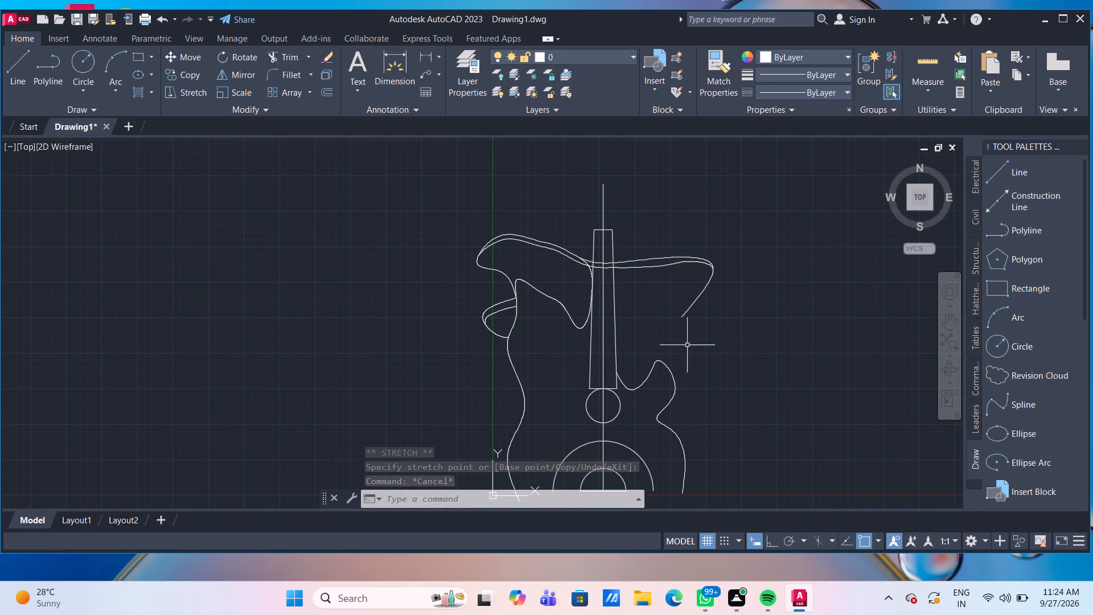
{"action": "middle_click_drag", "start_coordinate": [673, 329], "coordinate": [621, 256]}
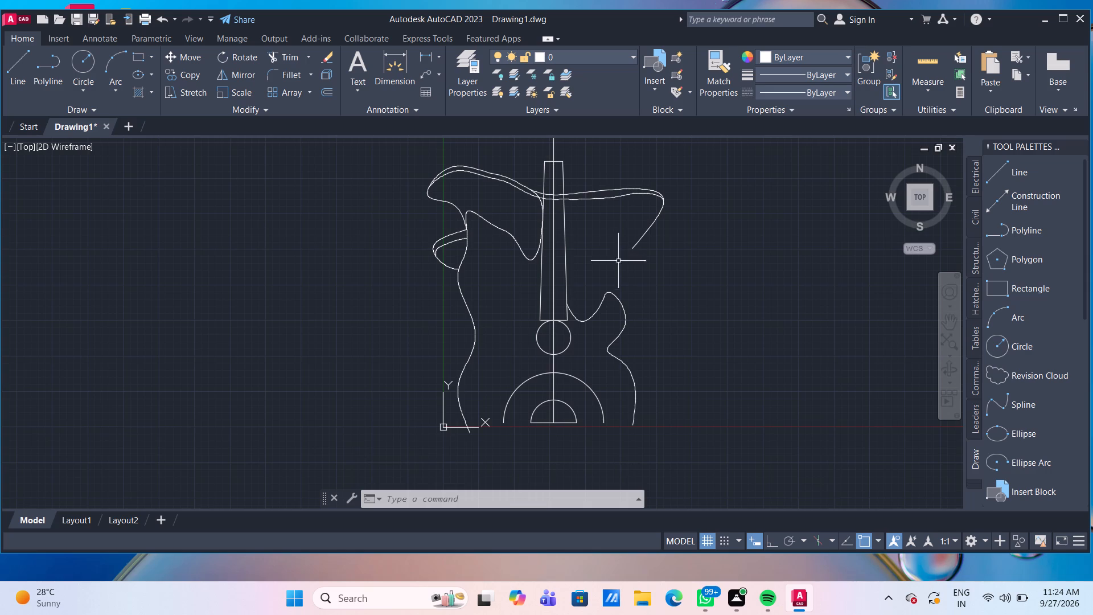
{"action": "middle_click_drag", "start_coordinate": [710, 359], "coordinate": [644, 309]}
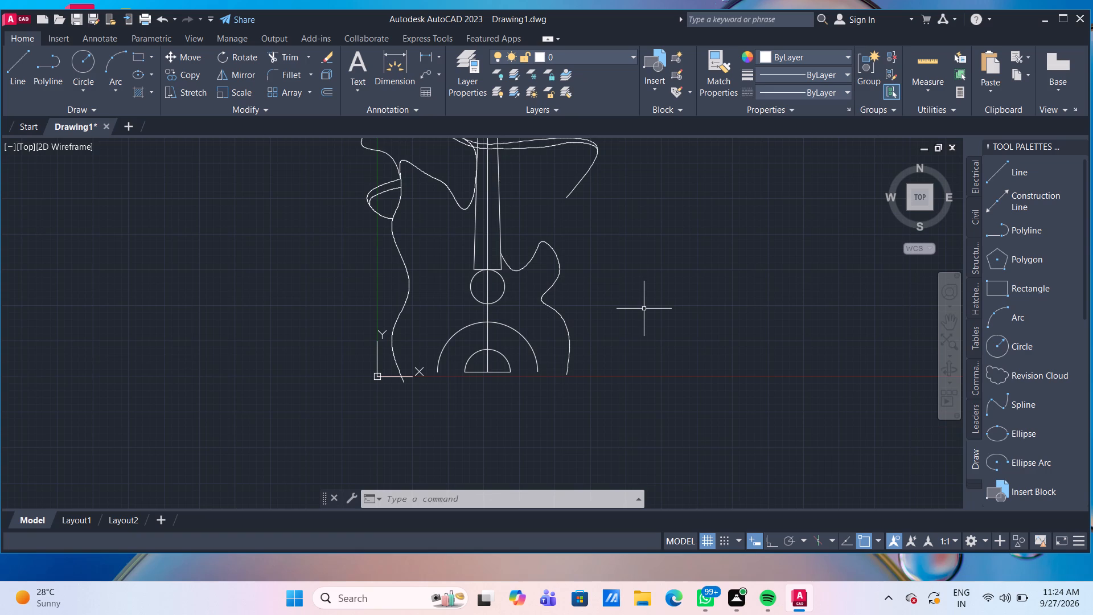
{"action": "scroll", "coordinate": [376, 200], "scroll_direction": "up", "scroll_amount": 1}
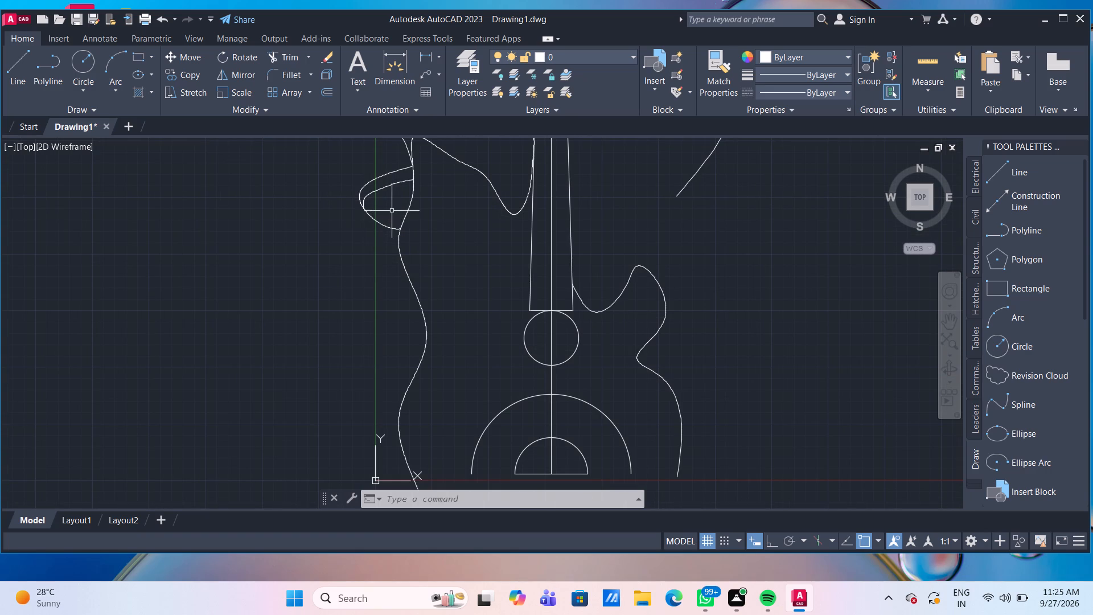
{"action": "left_click_drag", "start_coordinate": [386, 211], "coordinate": [379, 202]}
{"action": "left_click", "coordinate": [350, 171]}
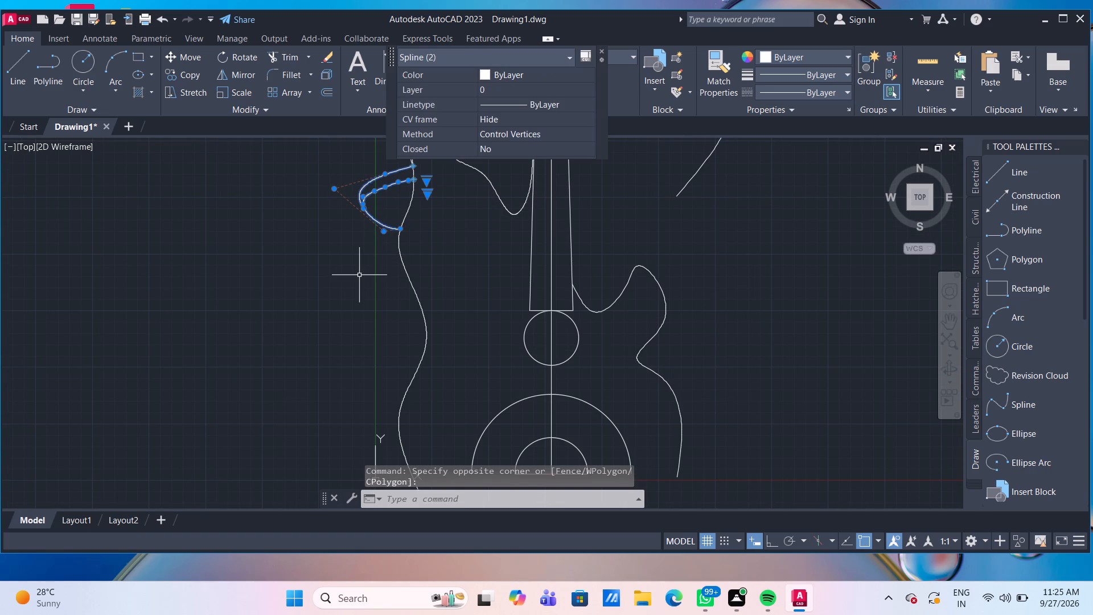
{"action": "key", "text": "m"}
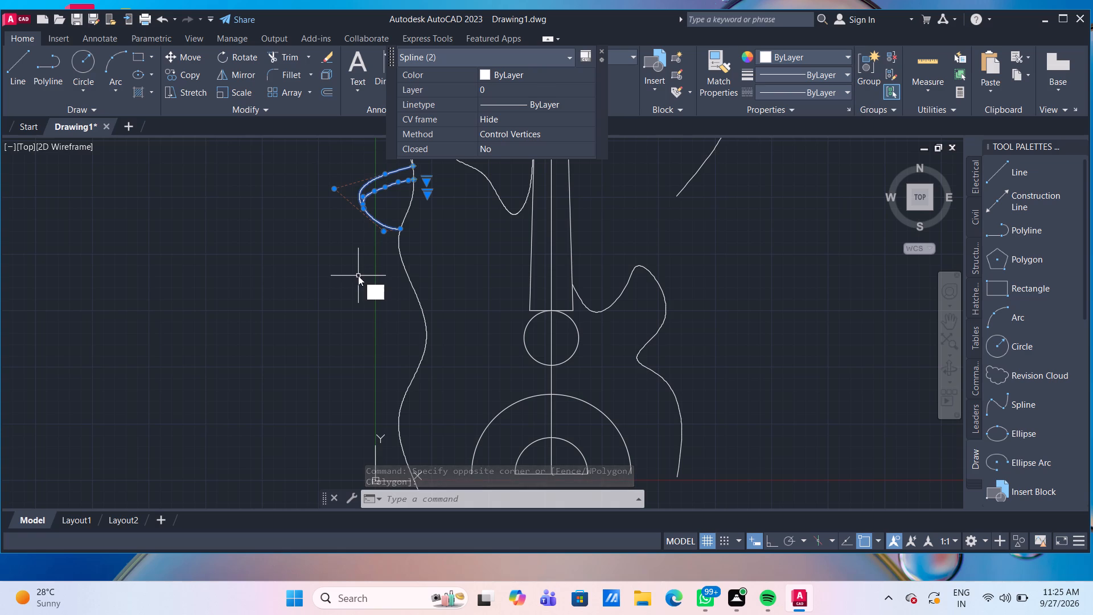
{"action": "key", "text": "Return"}
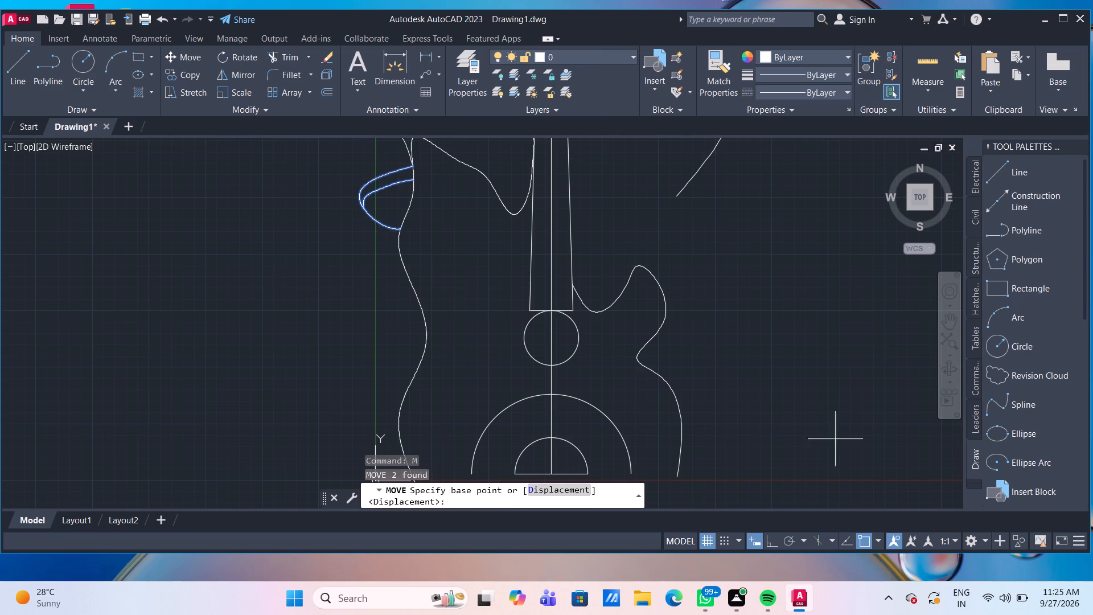
{"action": "left_click", "coordinate": [773, 544]}
{"action": "left_click", "coordinate": [358, 192]}
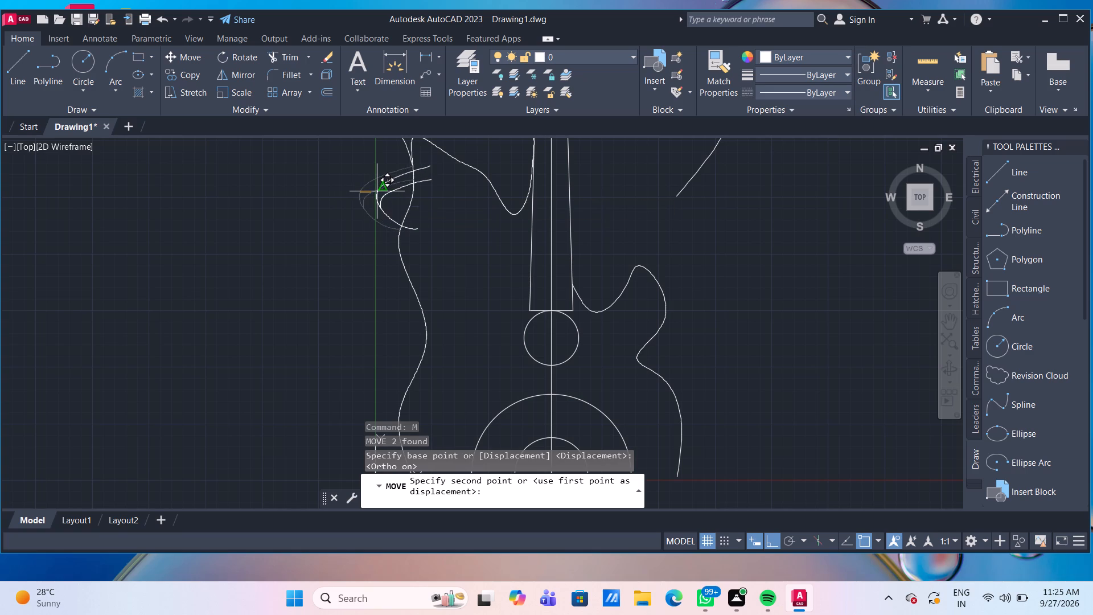
{"action": "left_click", "coordinate": [377, 191]}
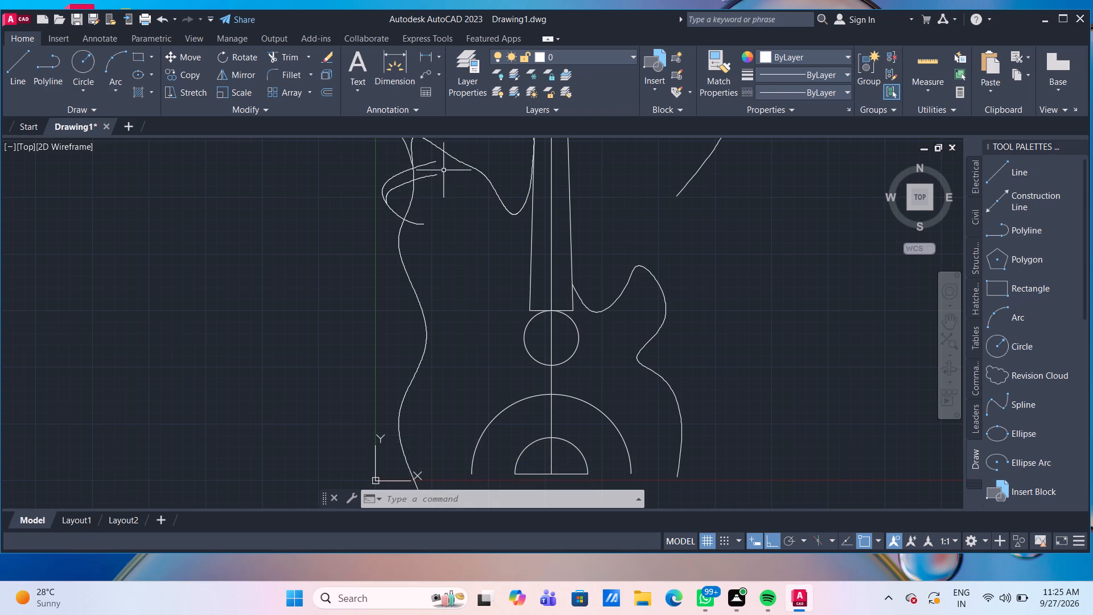
Trim the three bulge curve ends that project inside the left body side spline.
{"action": "scroll", "coordinate": [430, 166], "scroll_direction": "up", "scroll_amount": 1}
{"action": "scroll", "coordinate": [429, 225], "scroll_direction": "down", "scroll_amount": 1}
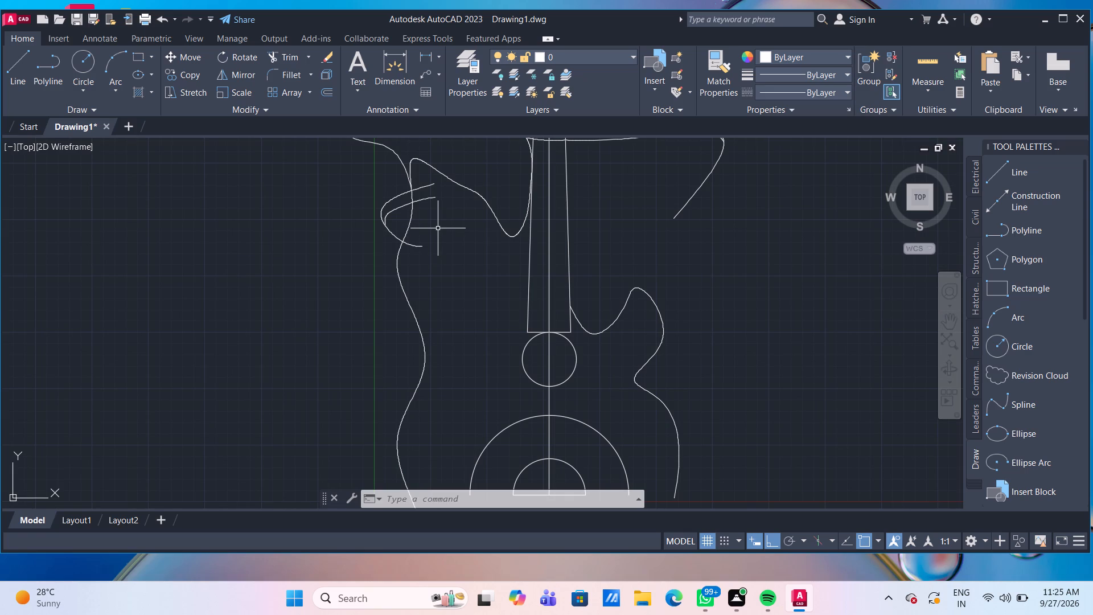
{"action": "type", "text": "TR"}
{"action": "key", "text": "Return"}
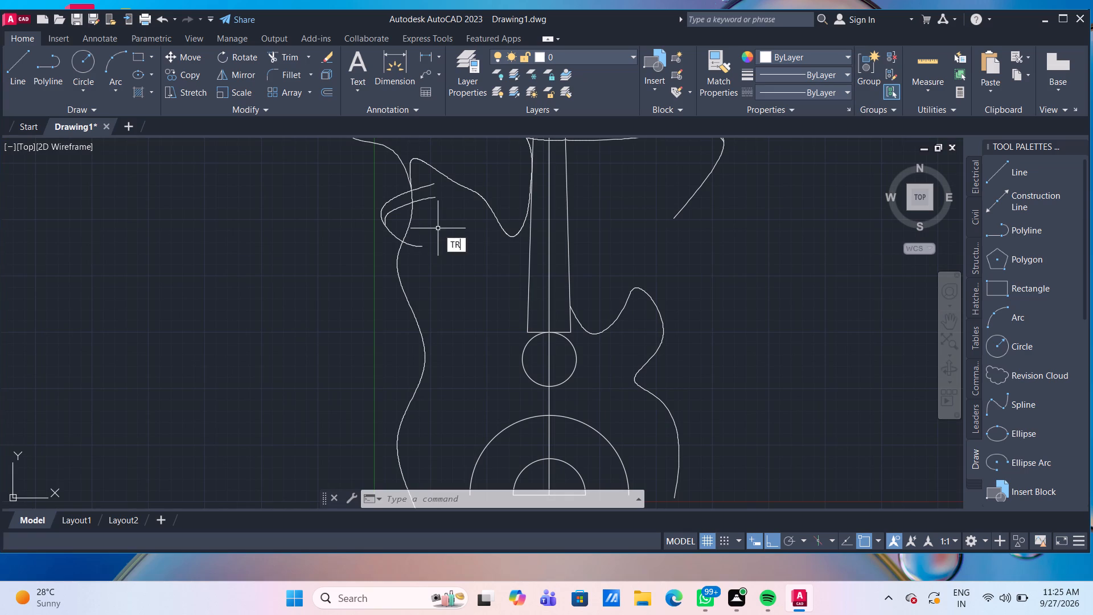
{"action": "left_click", "coordinate": [416, 245]}
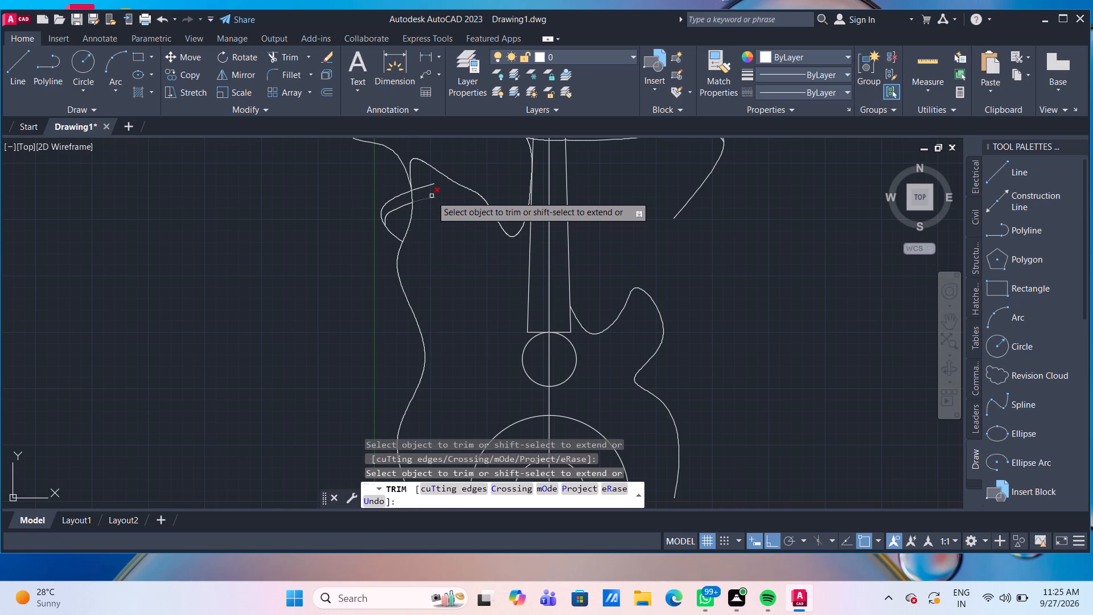
{"action": "left_click", "coordinate": [432, 196]}
{"action": "left_click", "coordinate": [425, 186]}
{"action": "key", "text": "Escape"}
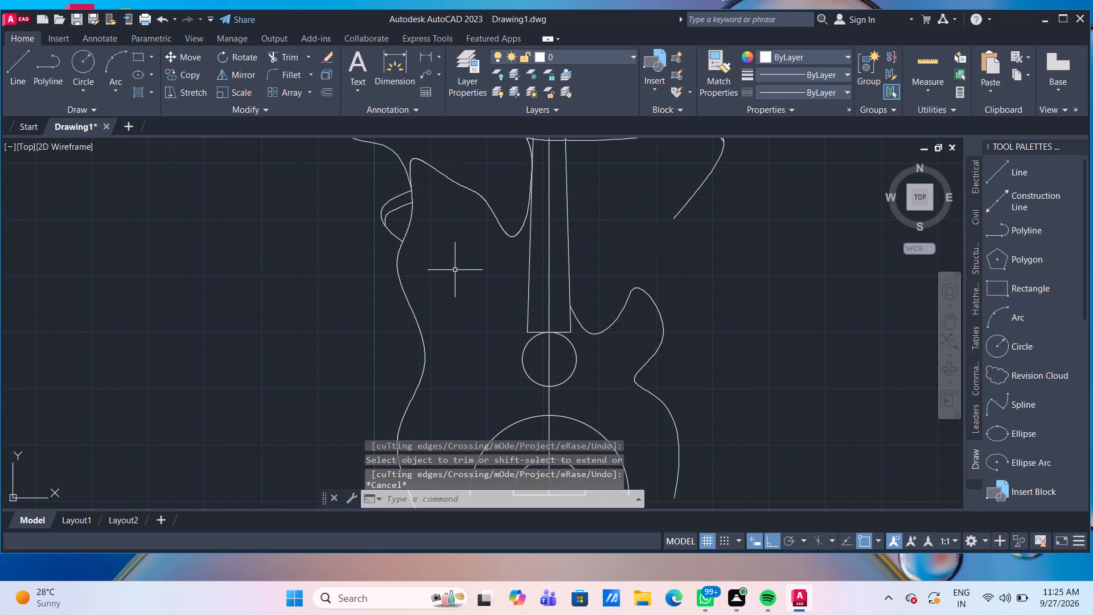
Offset the left body side spline 400 mm inward, towards the neck.
{"action": "scroll", "coordinate": [455, 270], "scroll_direction": "down", "scroll_amount": 2}
{"action": "scroll", "coordinate": [462, 276], "scroll_direction": "up", "scroll_amount": 1}
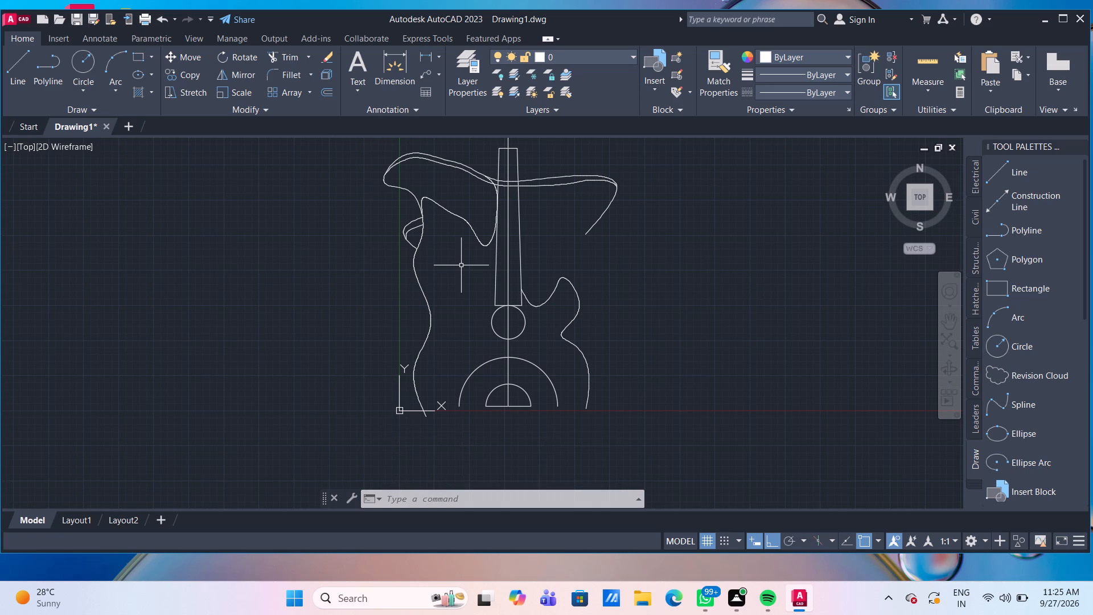
{"action": "key", "text": "o"}
{"action": "key", "text": "Return"}
{"action": "key", "text": "Return"}
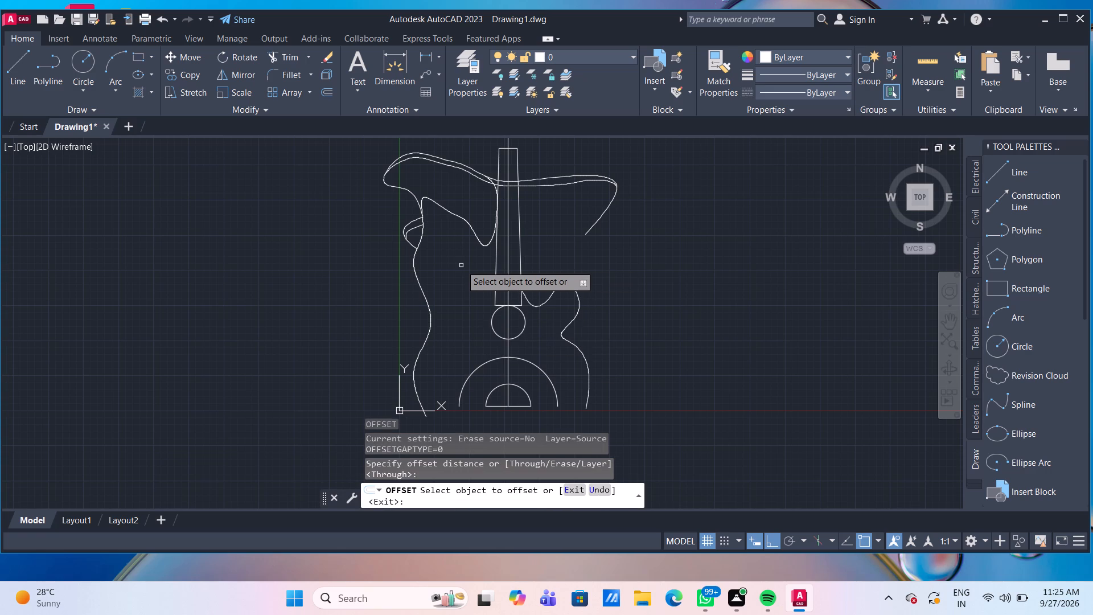
{"action": "left_click", "coordinate": [445, 207]}
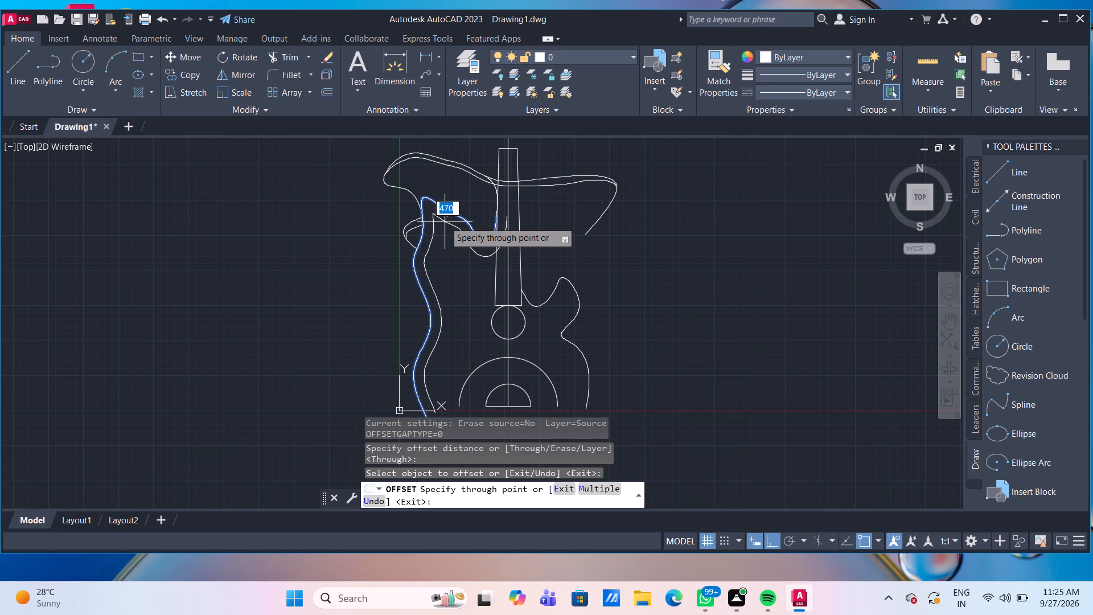
{"action": "type", "text": "400"}
{"action": "key", "text": "Return"}
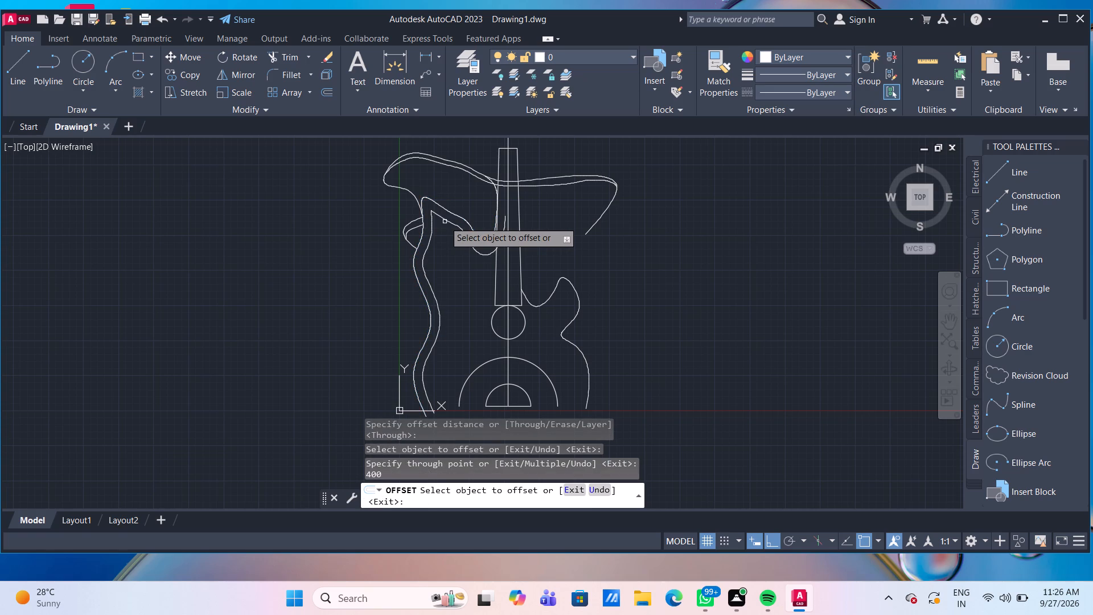
{"action": "key", "text": "Escape"}
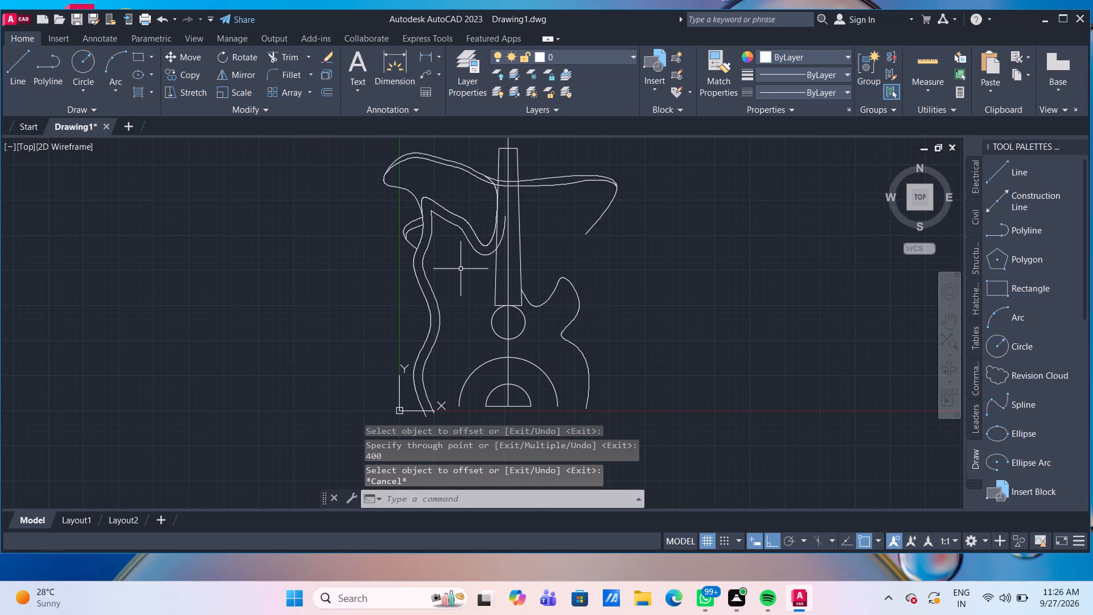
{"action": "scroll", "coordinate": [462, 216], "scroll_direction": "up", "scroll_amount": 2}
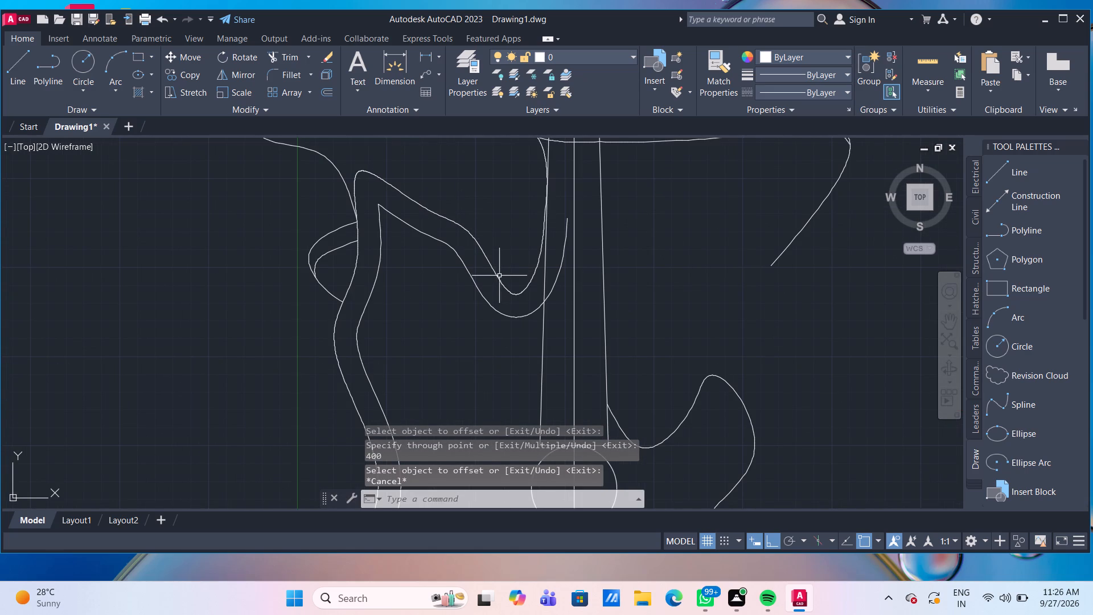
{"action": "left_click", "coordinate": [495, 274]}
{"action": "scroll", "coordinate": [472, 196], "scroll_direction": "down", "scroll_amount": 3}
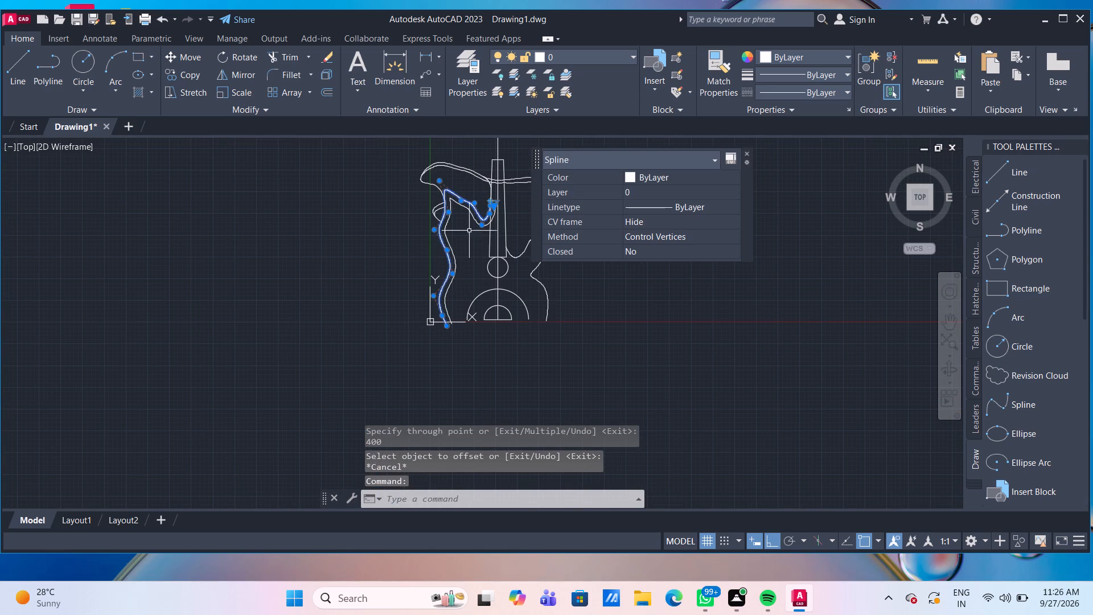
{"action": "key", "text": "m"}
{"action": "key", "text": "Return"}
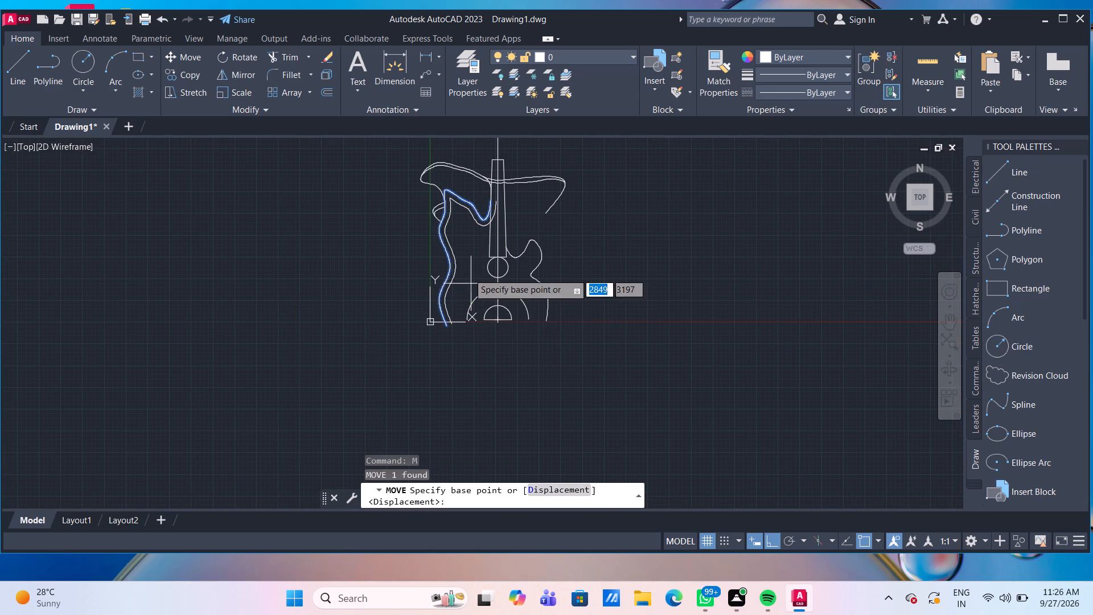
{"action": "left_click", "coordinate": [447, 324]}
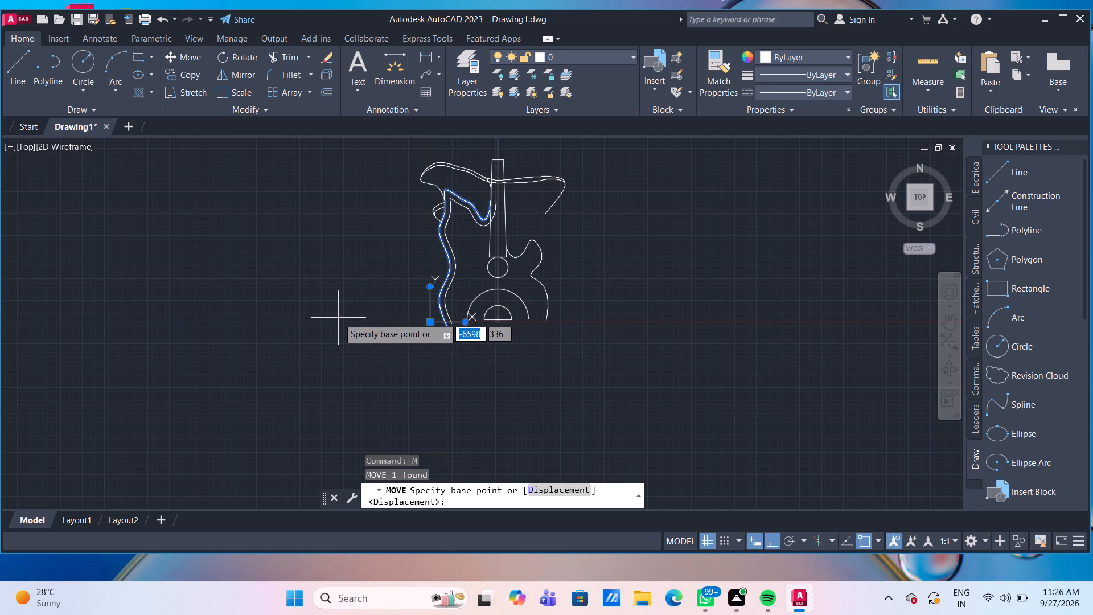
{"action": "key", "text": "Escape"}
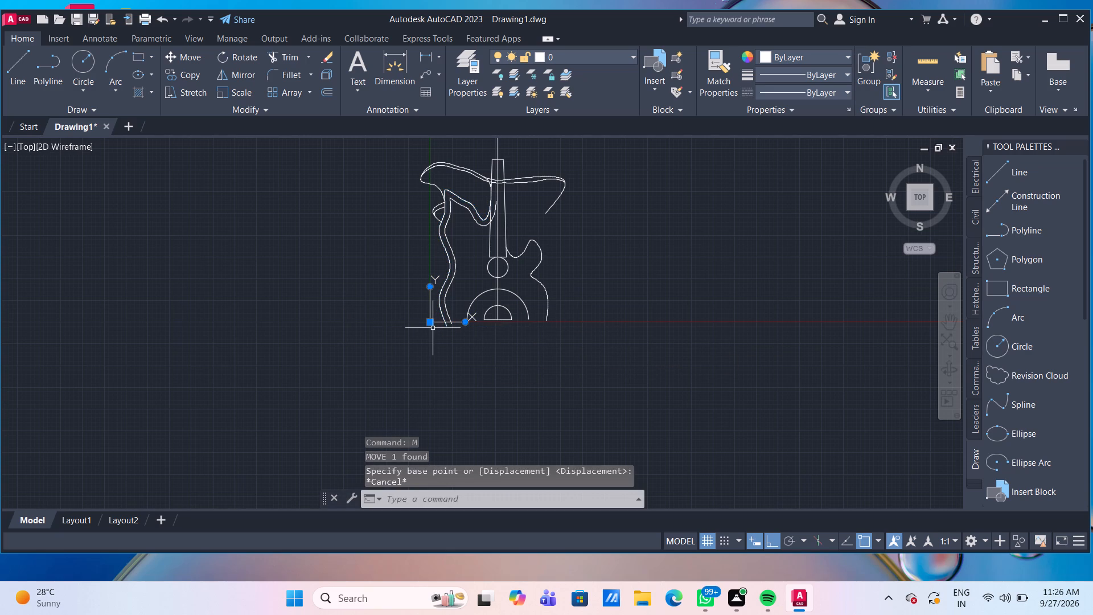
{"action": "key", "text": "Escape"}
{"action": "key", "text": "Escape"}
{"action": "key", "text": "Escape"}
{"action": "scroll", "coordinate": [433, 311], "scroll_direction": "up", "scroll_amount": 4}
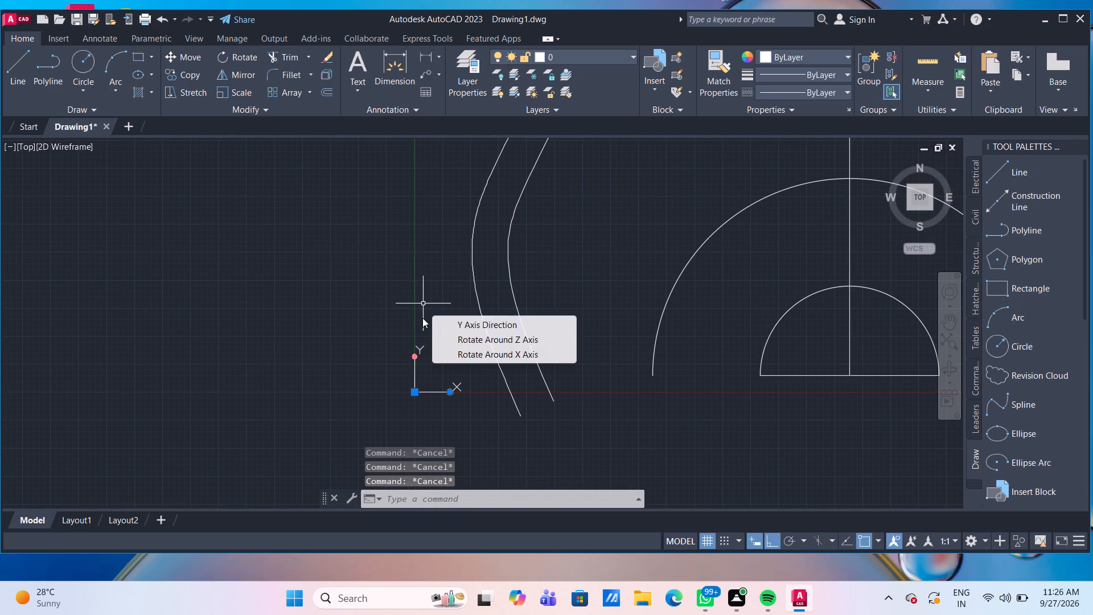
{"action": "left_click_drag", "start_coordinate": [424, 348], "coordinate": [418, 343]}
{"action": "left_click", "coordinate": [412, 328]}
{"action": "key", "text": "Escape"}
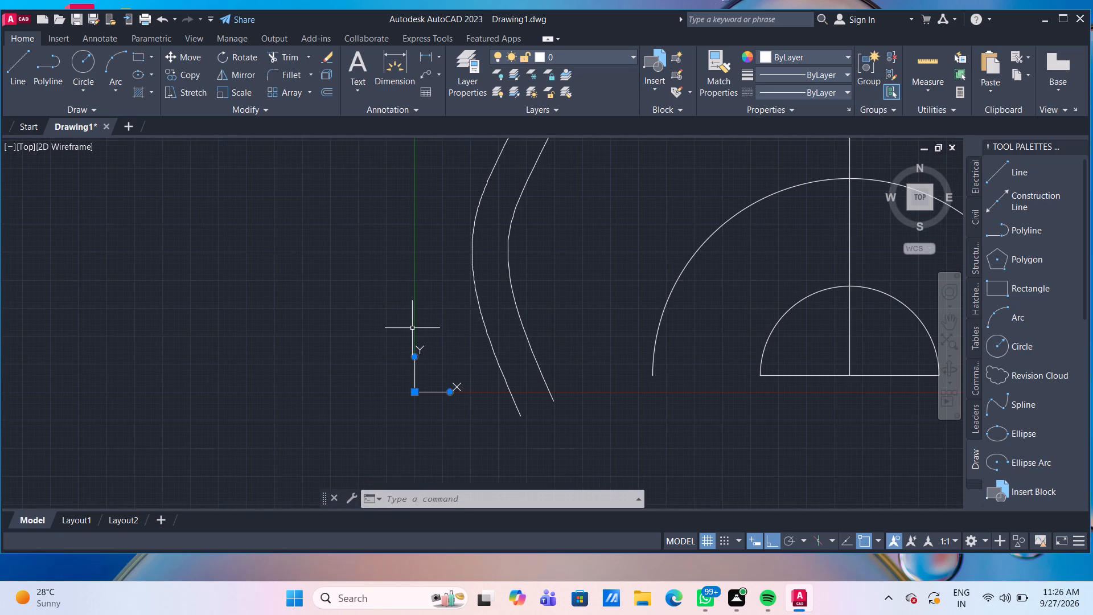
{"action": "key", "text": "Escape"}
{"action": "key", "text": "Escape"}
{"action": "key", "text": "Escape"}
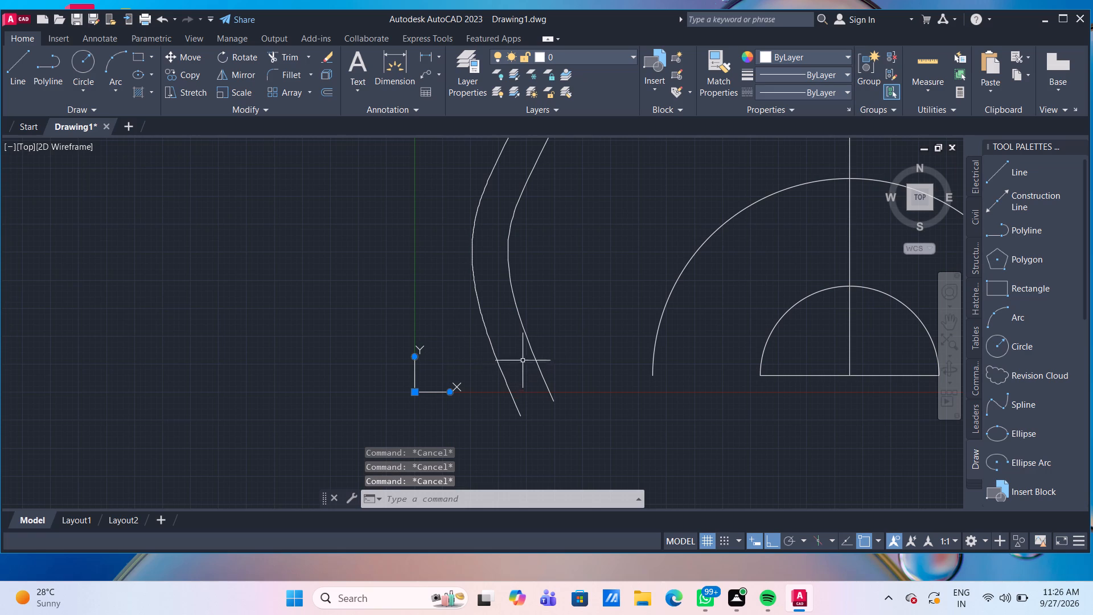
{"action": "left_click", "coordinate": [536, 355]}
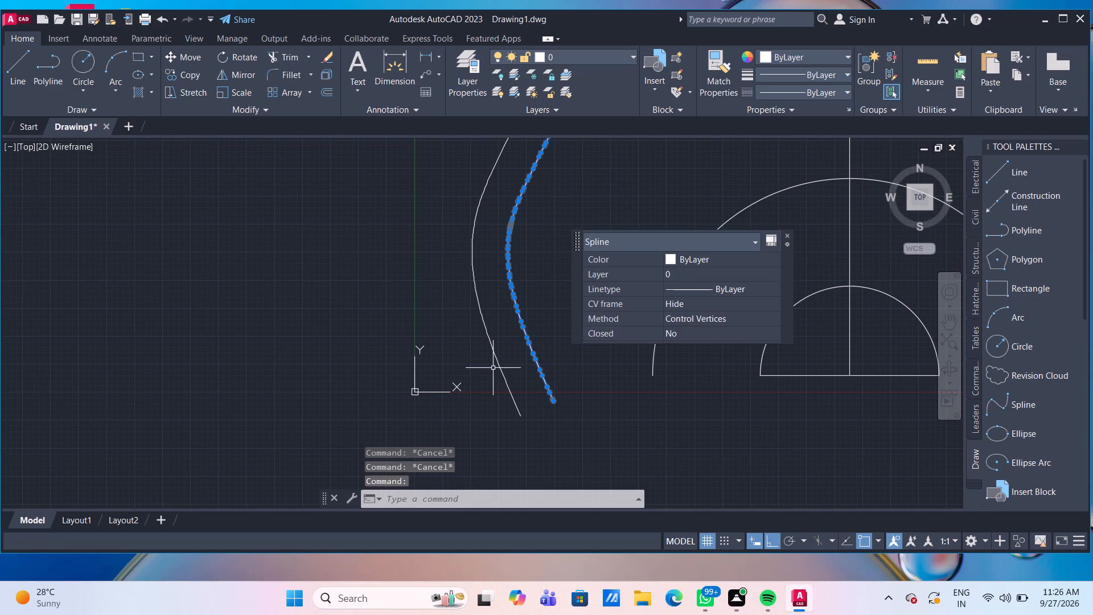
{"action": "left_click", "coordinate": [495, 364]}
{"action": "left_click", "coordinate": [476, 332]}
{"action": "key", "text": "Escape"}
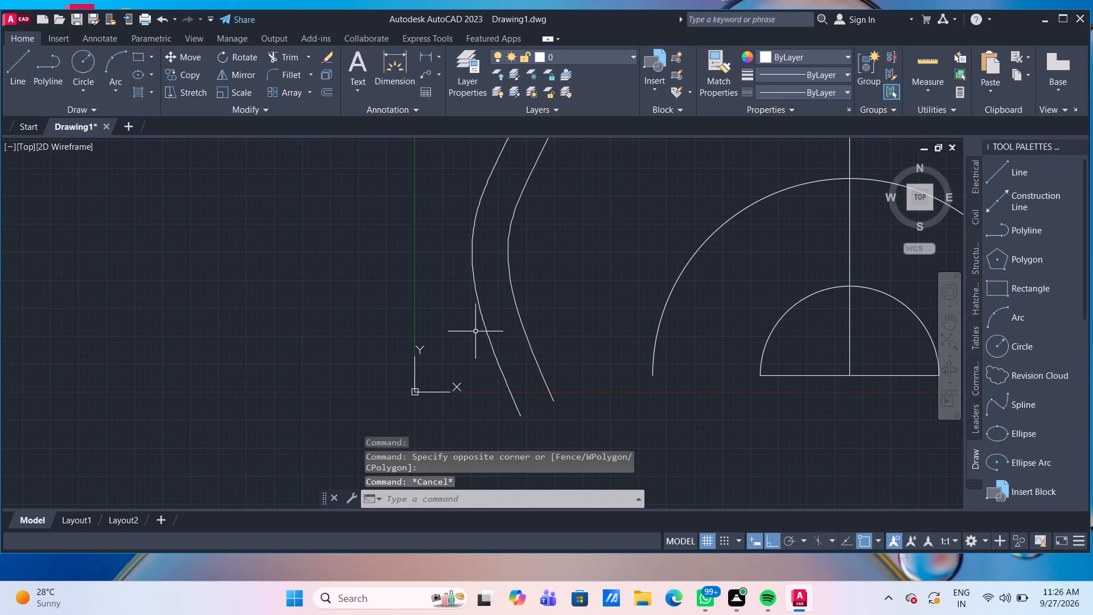
Move the original left body side spline horizontally well clear of the guitar's right side, leaving the inward offset copy in place.
{"action": "scroll", "coordinate": [484, 325], "scroll_direction": "down", "scroll_amount": 4}
{"action": "scroll", "coordinate": [484, 276], "scroll_direction": "up", "scroll_amount": 3}
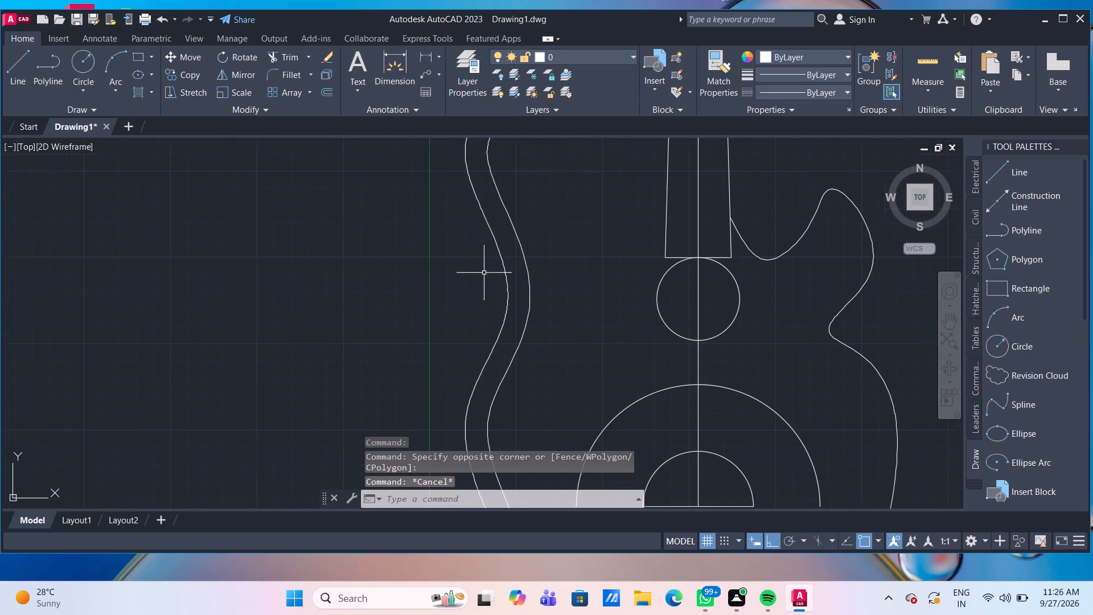
{"action": "left_click", "coordinate": [504, 282]}
{"action": "scroll", "coordinate": [486, 282], "scroll_direction": "down", "scroll_amount": 1}
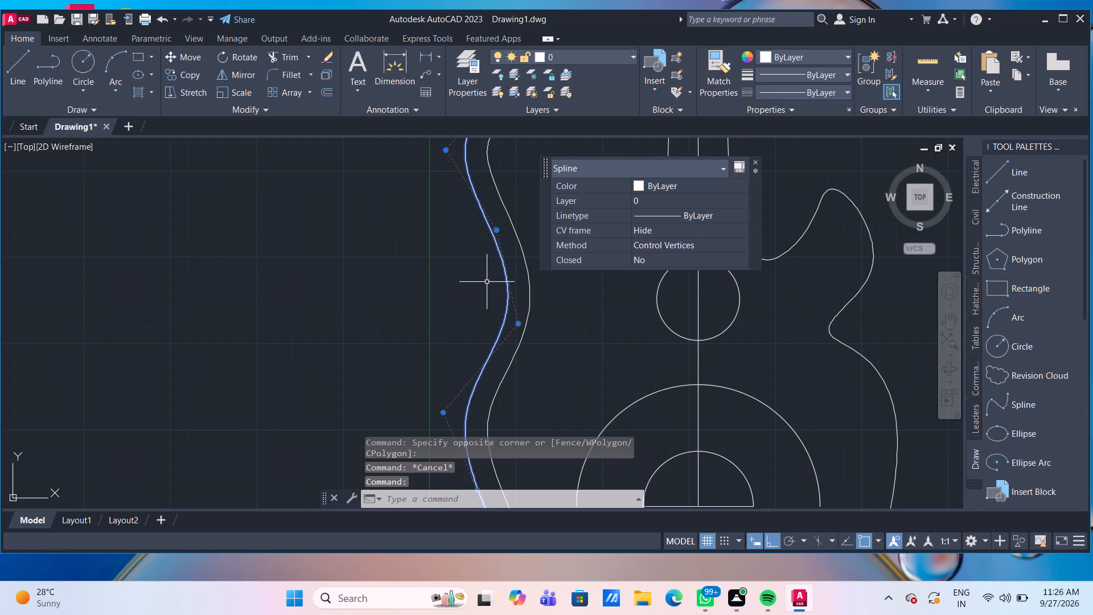
{"action": "scroll", "coordinate": [484, 282], "scroll_direction": "down", "scroll_amount": 2}
{"action": "key", "text": "m"}
{"action": "key", "text": "Return"}
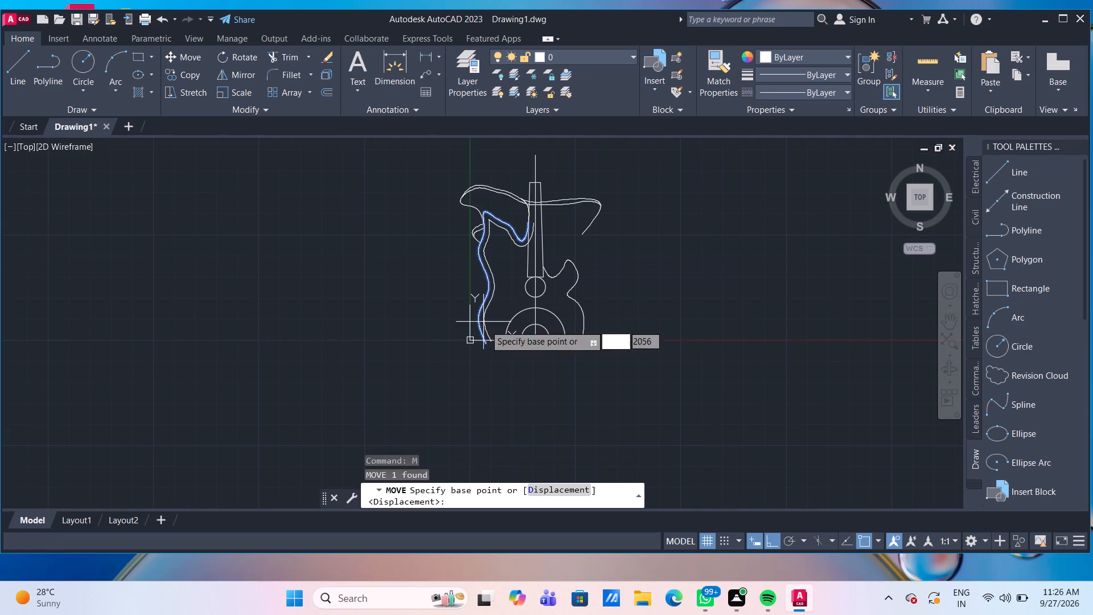
{"action": "left_click", "coordinate": [486, 346]}
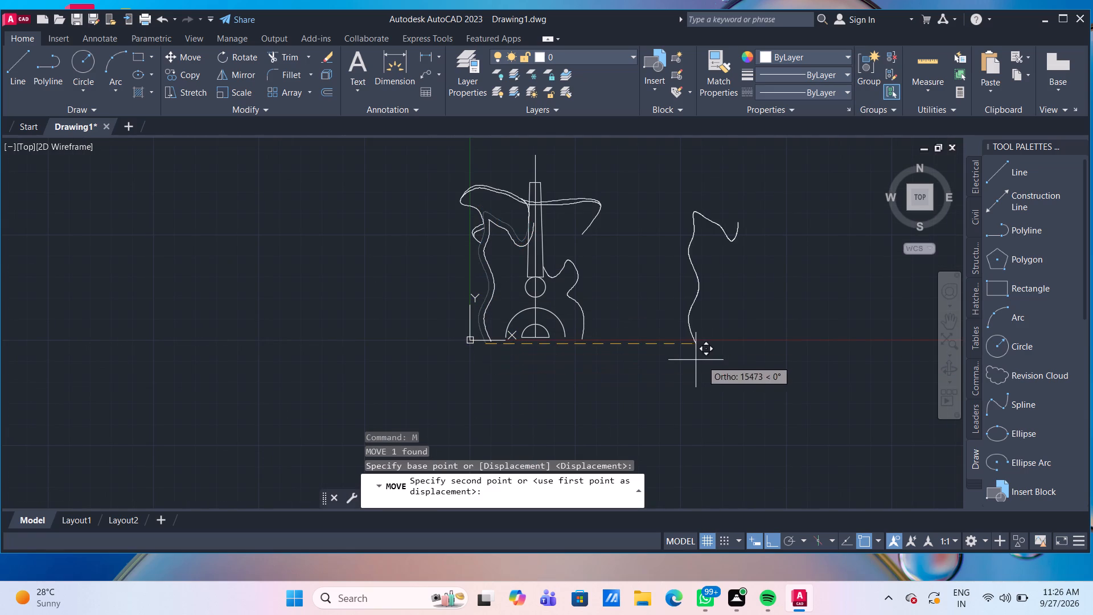
{"action": "left_click", "coordinate": [717, 361]}
Examine where the offset body spline crosses the neck's left edge and how its end relates to the curve above.
{"action": "scroll", "coordinate": [546, 228], "scroll_direction": "up", "scroll_amount": 2}
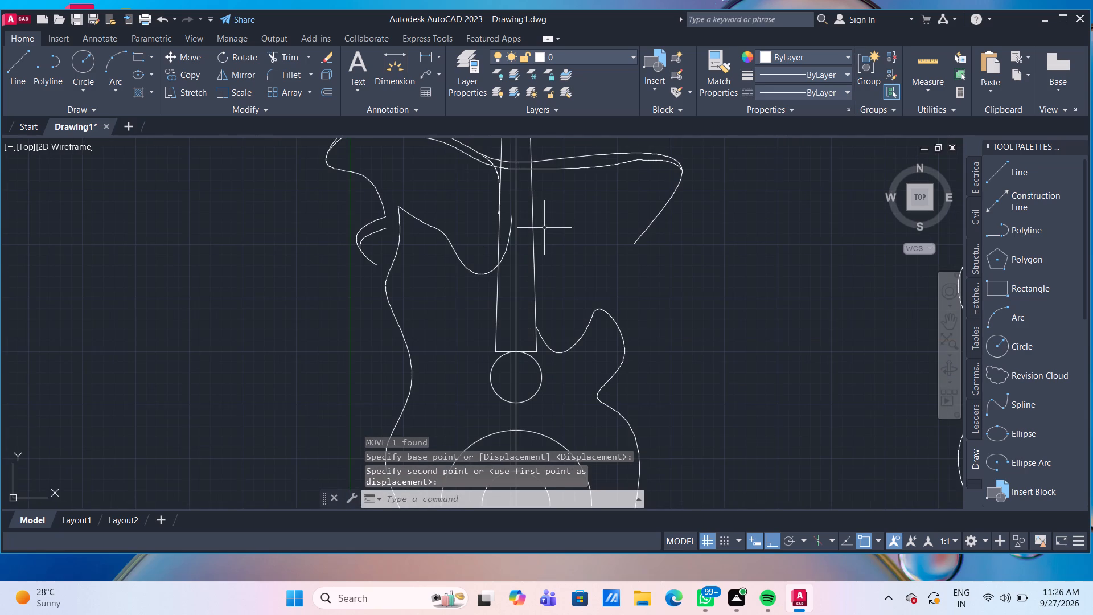
{"action": "scroll", "coordinate": [489, 203], "scroll_direction": "up", "scroll_amount": 3}
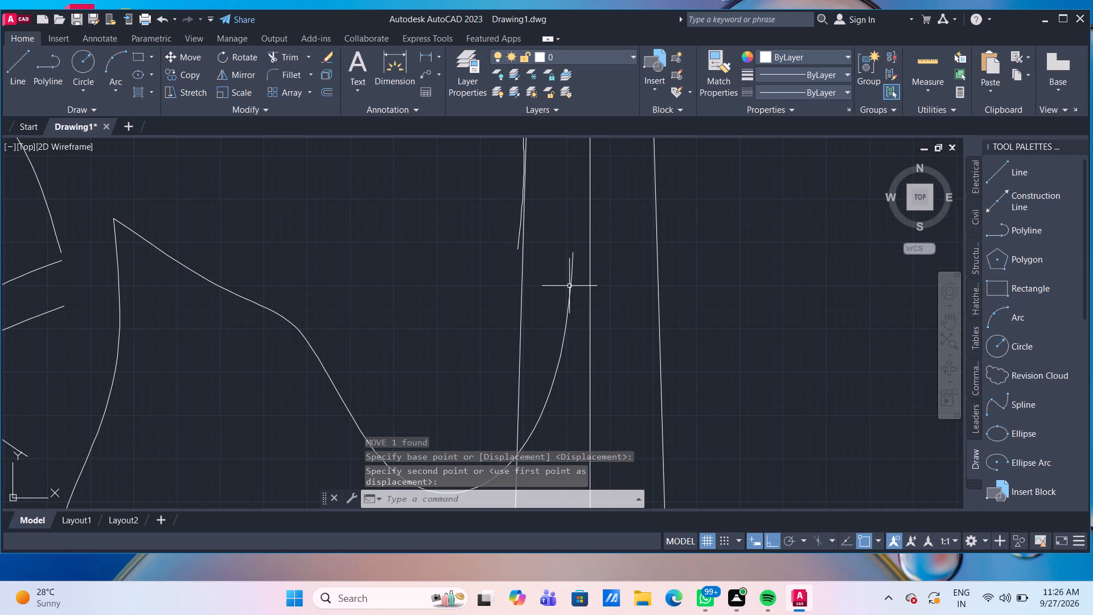
{"action": "scroll", "coordinate": [472, 307], "scroll_direction": "down", "scroll_amount": 3}
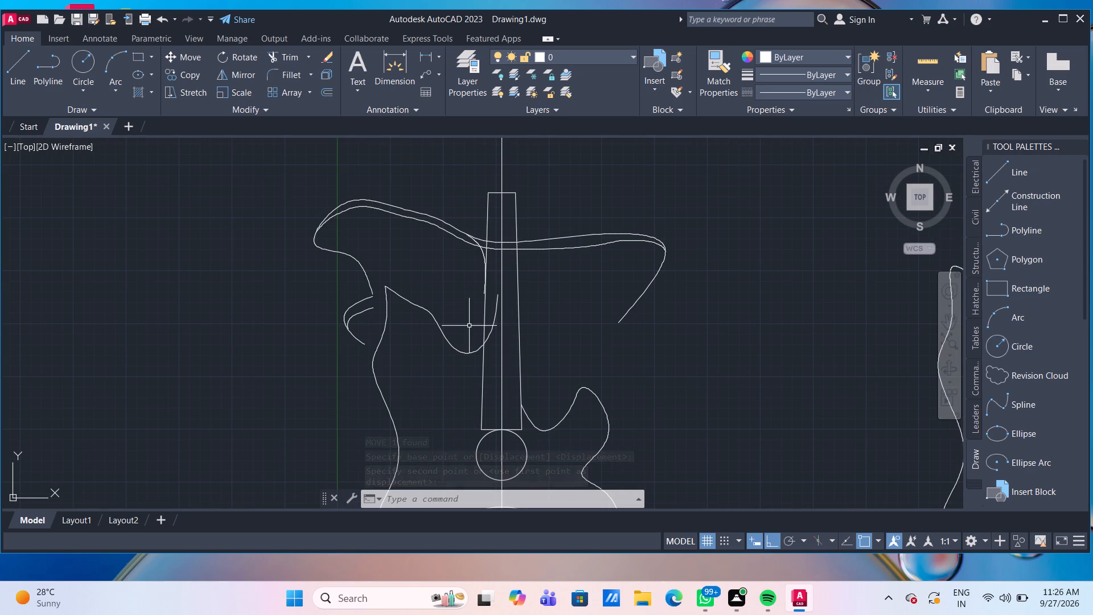
{"action": "scroll", "coordinate": [469, 324], "scroll_direction": "up", "scroll_amount": 1}
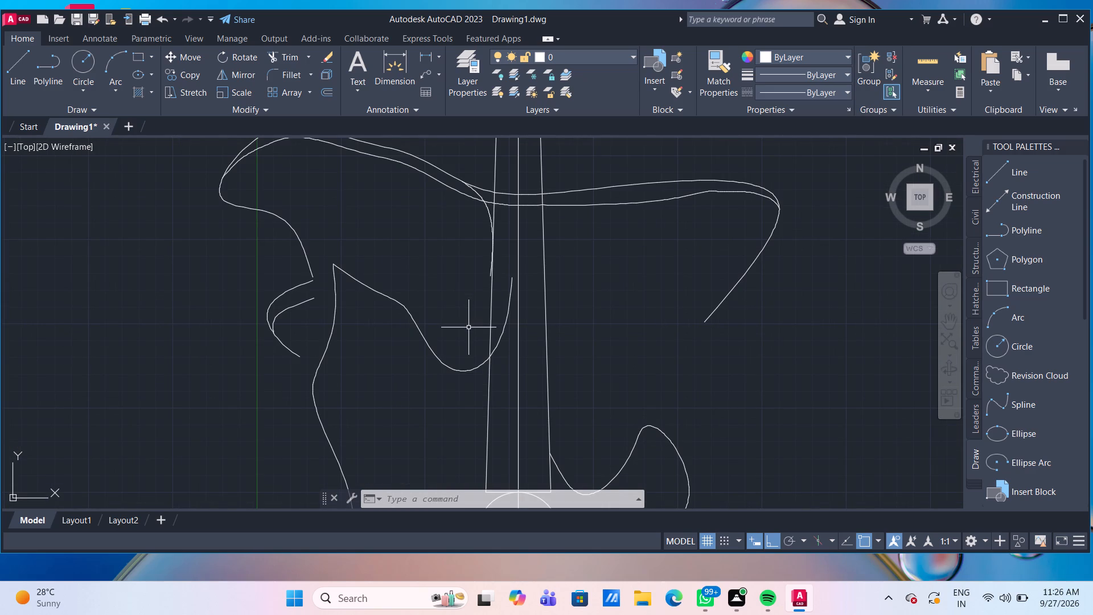
{"action": "scroll", "coordinate": [461, 339], "scroll_direction": "down", "scroll_amount": 2}
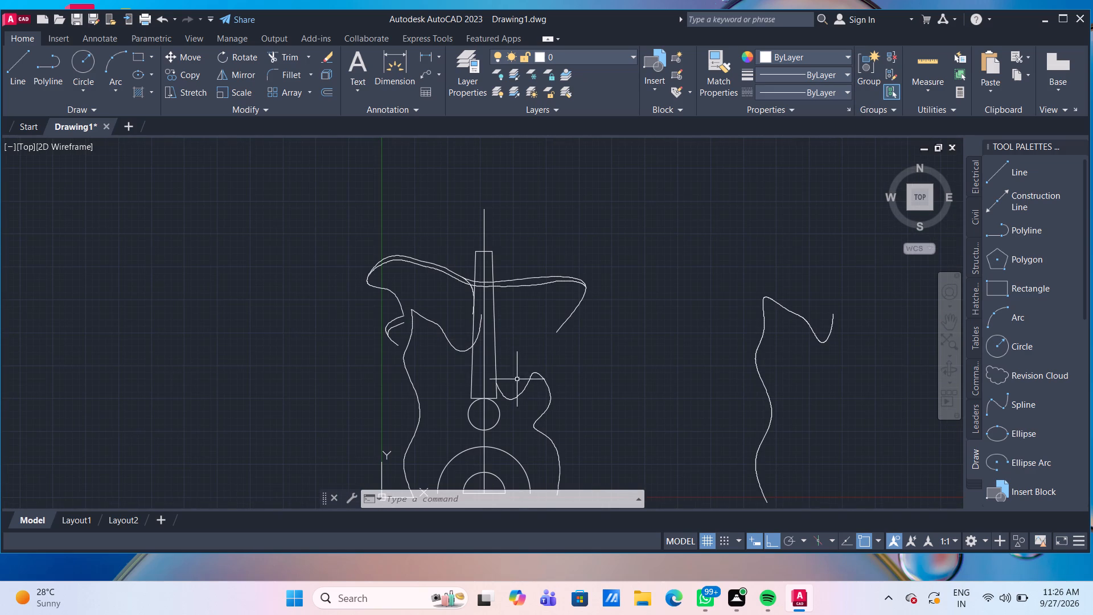
{"action": "scroll", "coordinate": [577, 348], "scroll_direction": "down", "scroll_amount": 1}
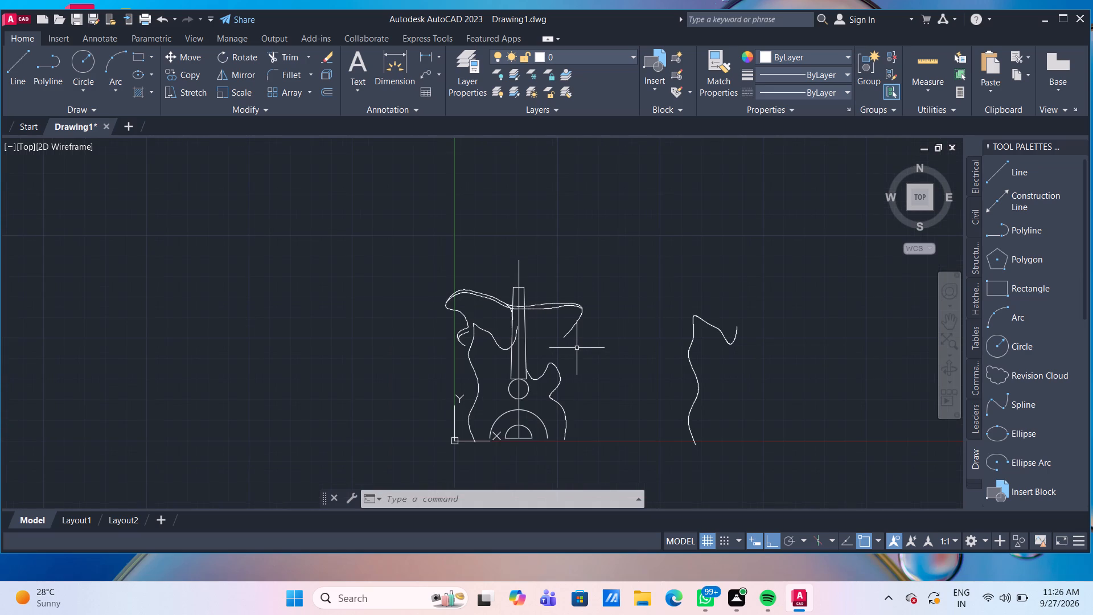
{"action": "scroll", "coordinate": [505, 334], "scroll_direction": "up", "scroll_amount": 1}
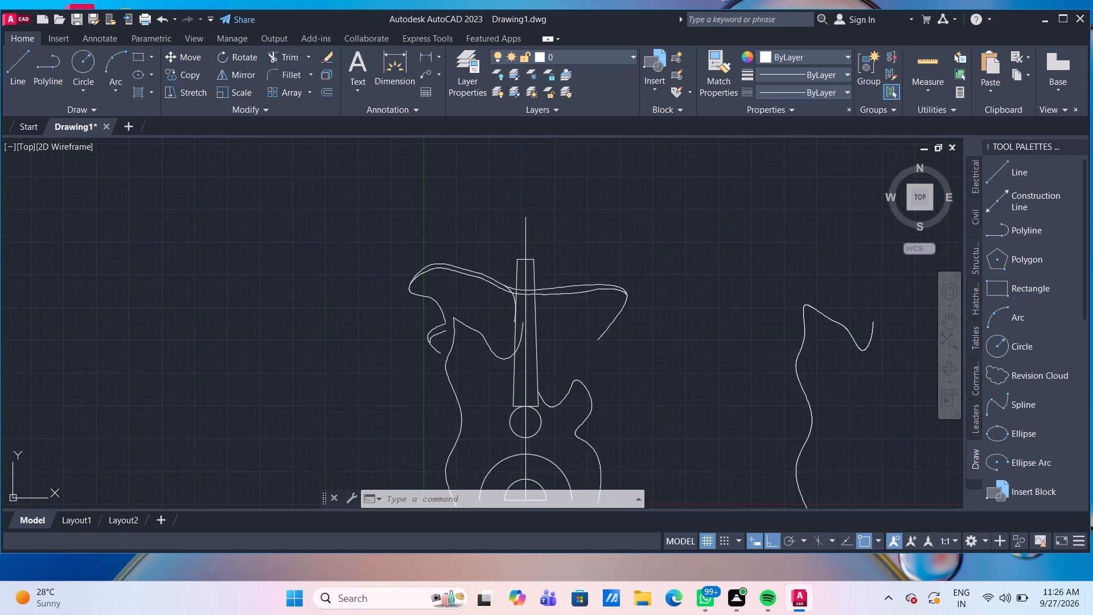
{"action": "scroll", "coordinate": [505, 334], "scroll_direction": "up", "scroll_amount": 3}
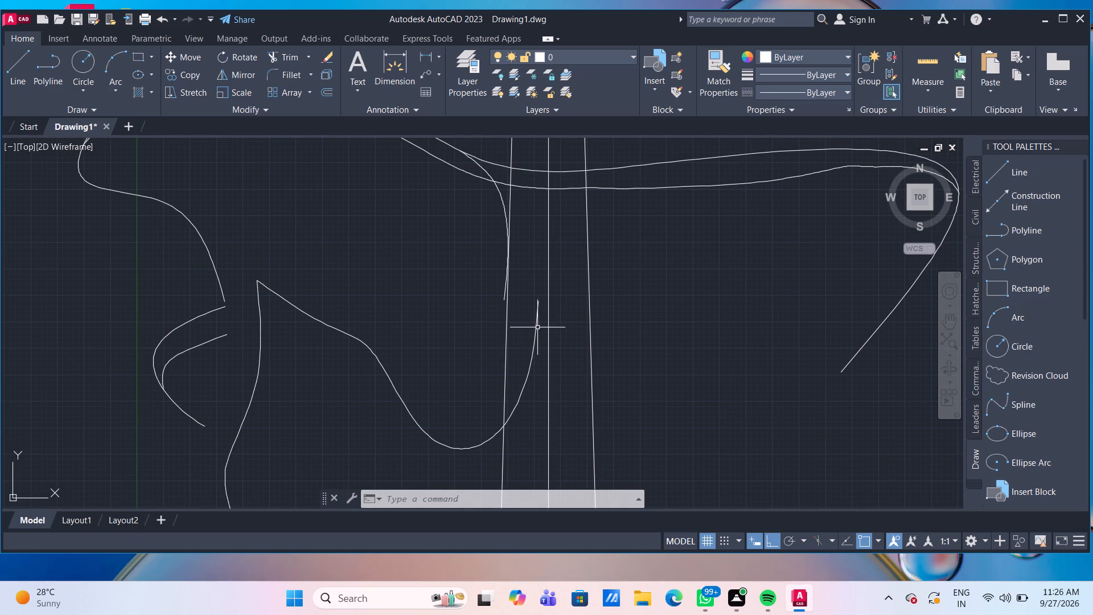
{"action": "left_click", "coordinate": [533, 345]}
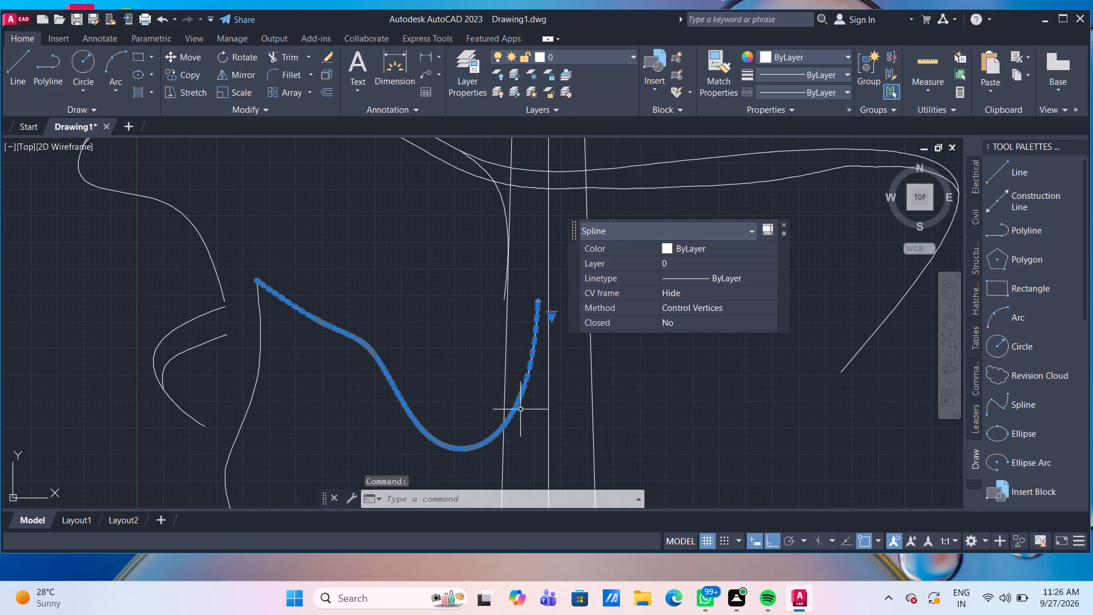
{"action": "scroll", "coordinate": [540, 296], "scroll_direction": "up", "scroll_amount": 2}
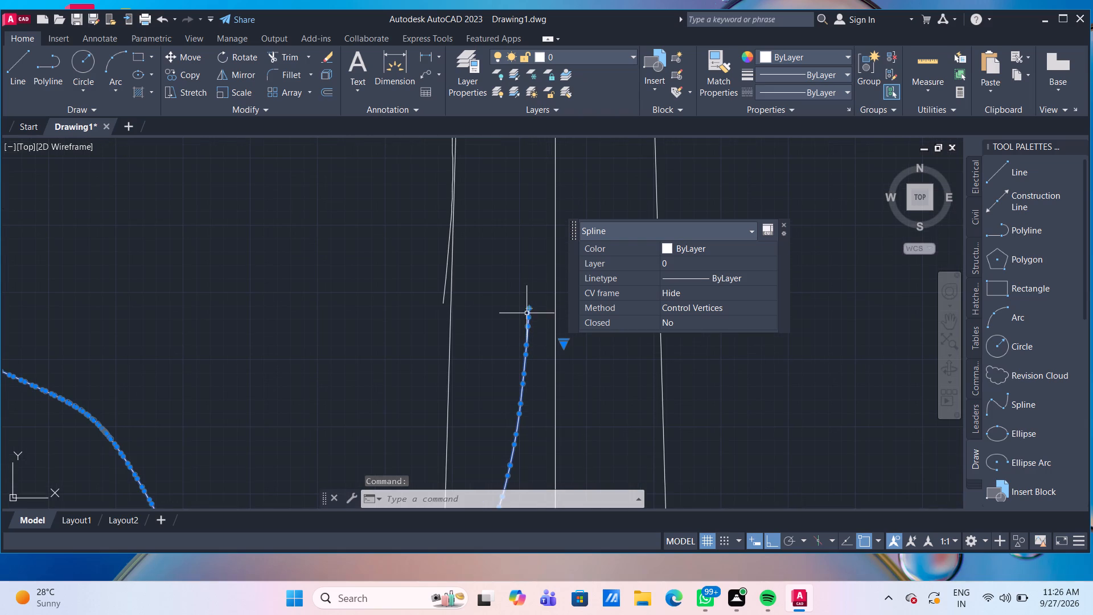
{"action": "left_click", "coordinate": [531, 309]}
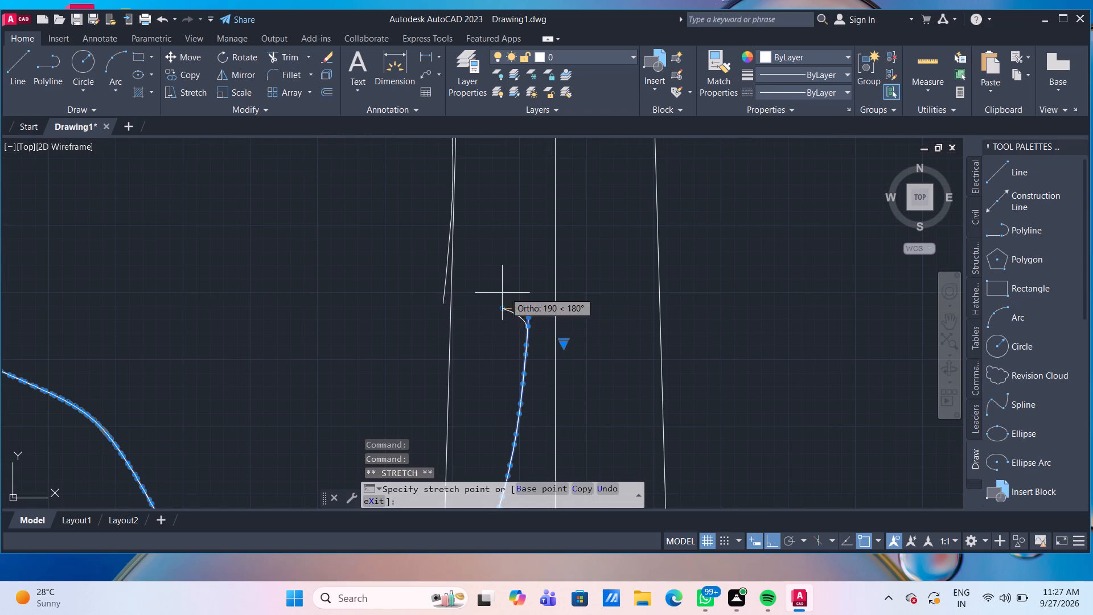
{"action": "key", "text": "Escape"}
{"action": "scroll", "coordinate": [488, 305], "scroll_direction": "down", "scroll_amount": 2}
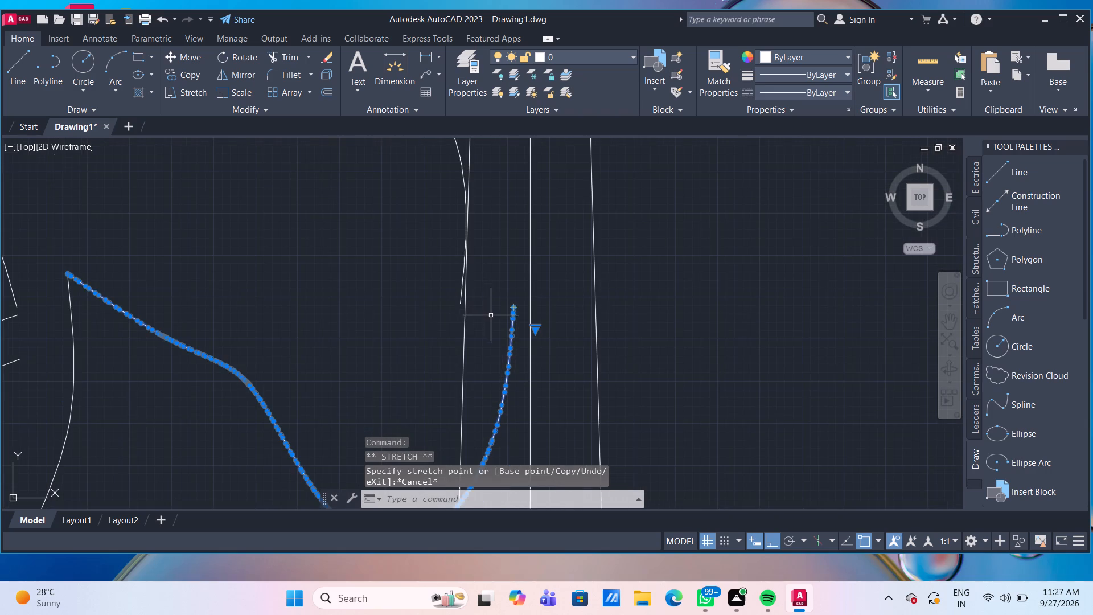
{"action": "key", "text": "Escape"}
With Ortho off, draw a six-point spline from the upper curve's lower end down along the neck's left edge, curving left across the offset body spline.
{"action": "middle_click_drag", "start_coordinate": [499, 323], "coordinate": [507, 204]}
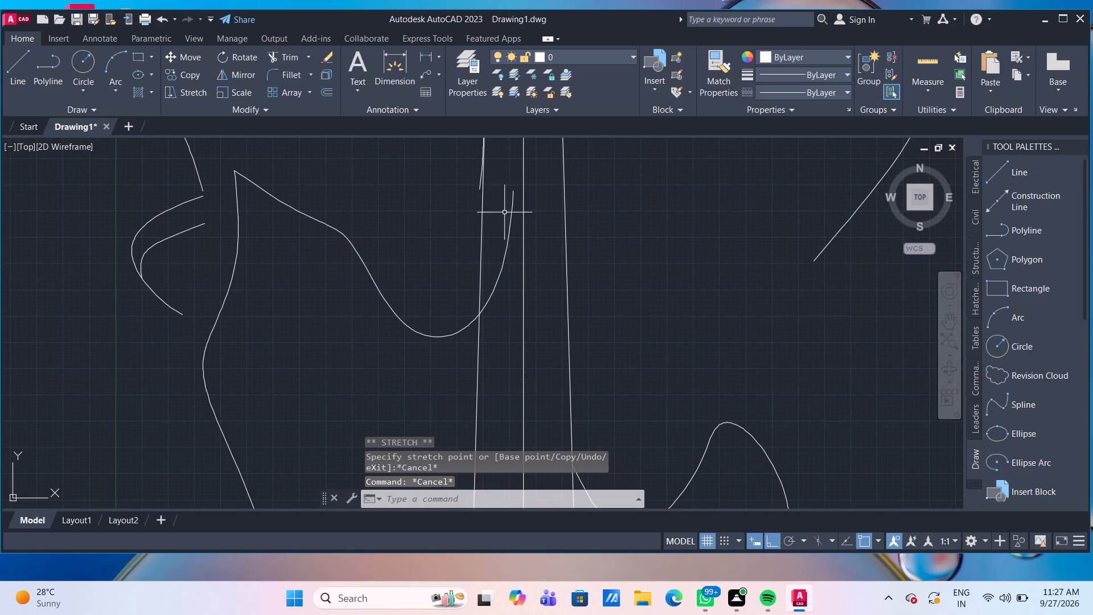
{"action": "left_click", "coordinate": [1006, 403]}
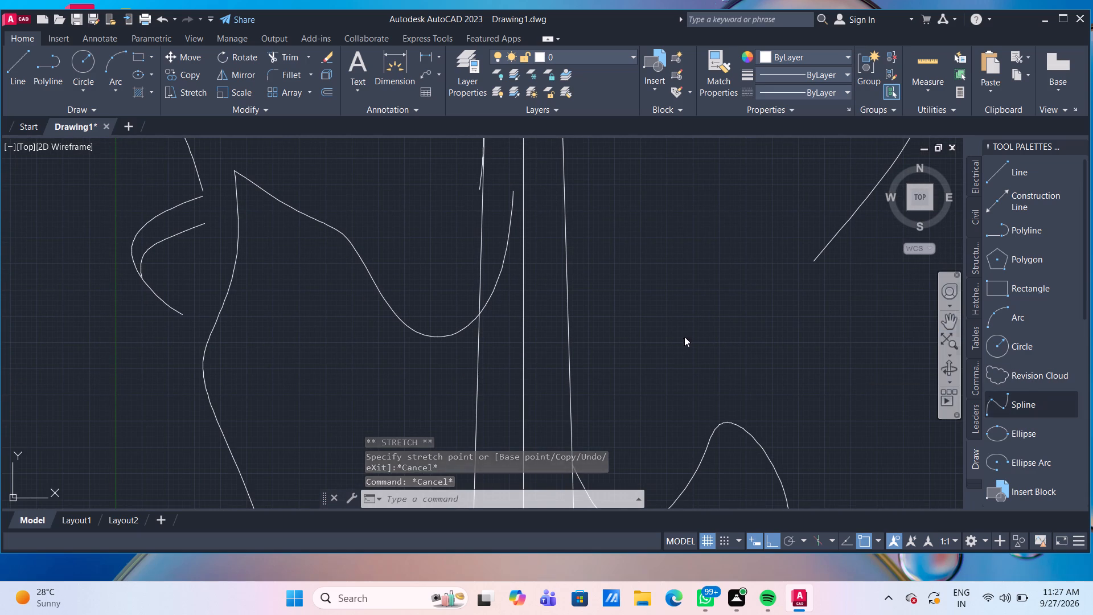
{"action": "left_click", "coordinate": [478, 191]}
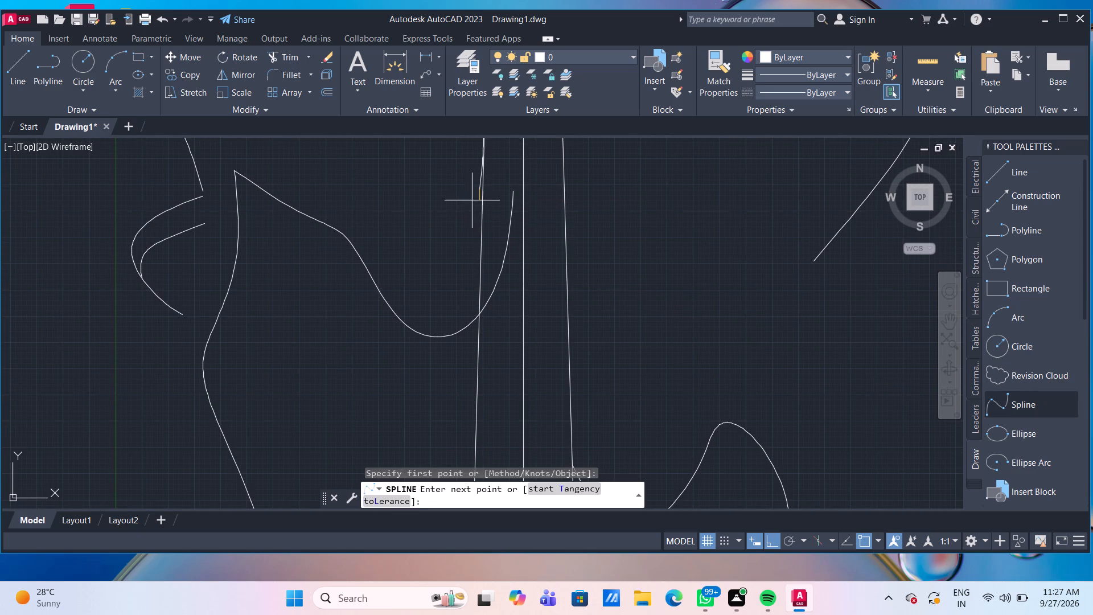
{"action": "left_click", "coordinate": [769, 545]}
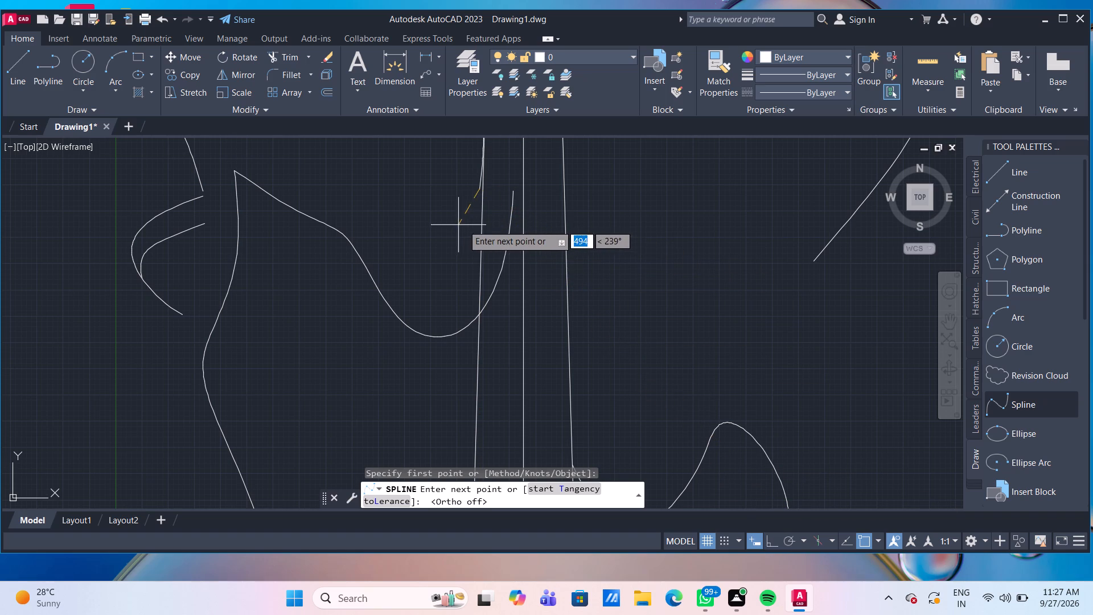
{"action": "scroll", "coordinate": [475, 227], "scroll_direction": "up", "scroll_amount": 2}
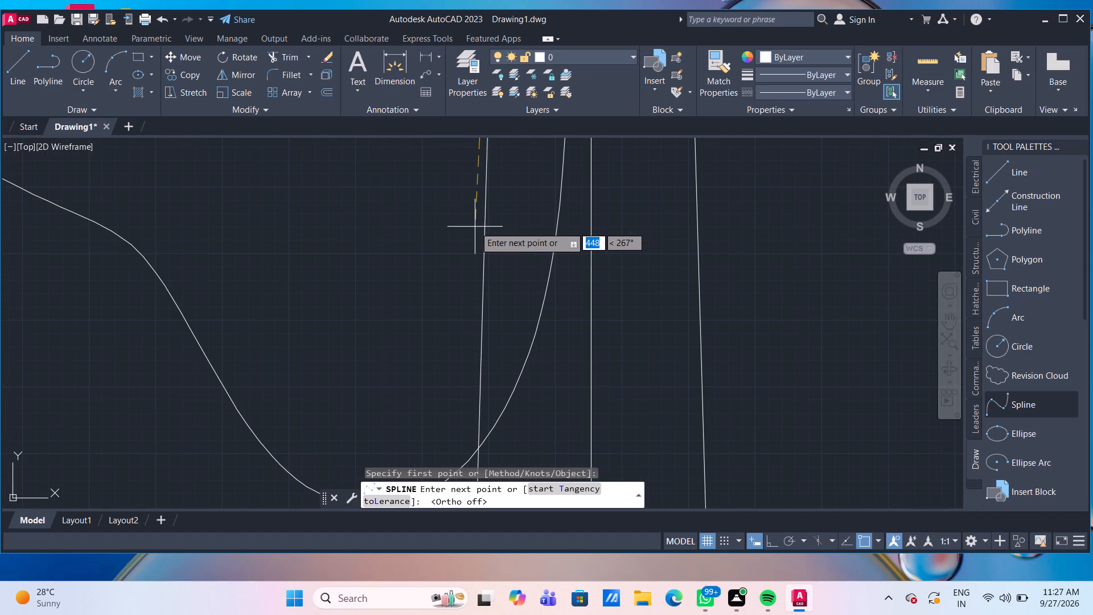
{"action": "left_click", "coordinate": [475, 227]}
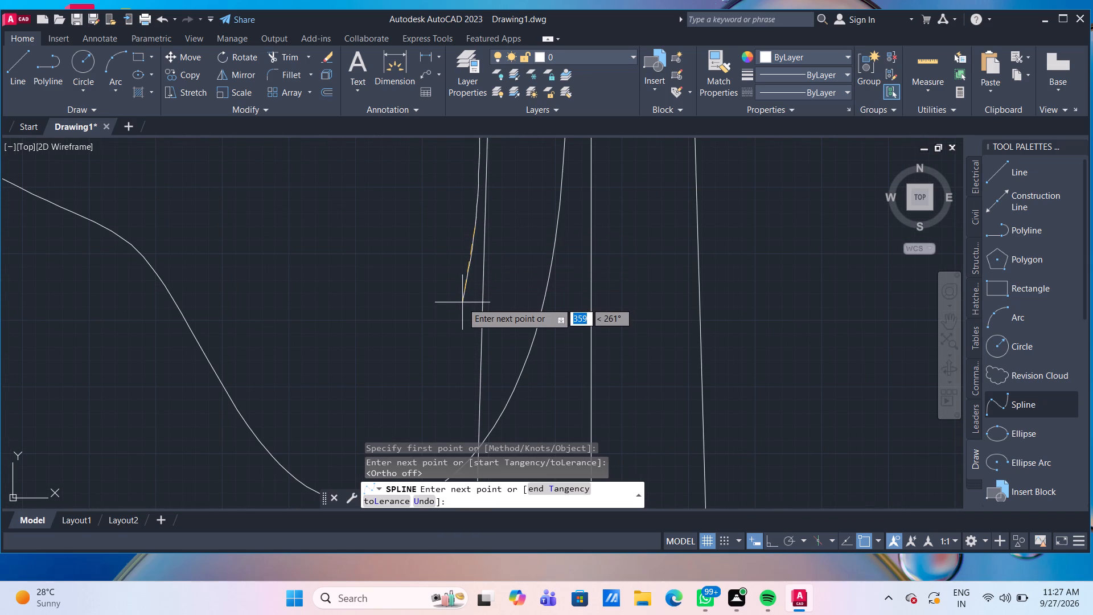
{"action": "left_click", "coordinate": [470, 342]}
{"action": "scroll", "coordinate": [470, 341], "scroll_direction": "down", "scroll_amount": 3}
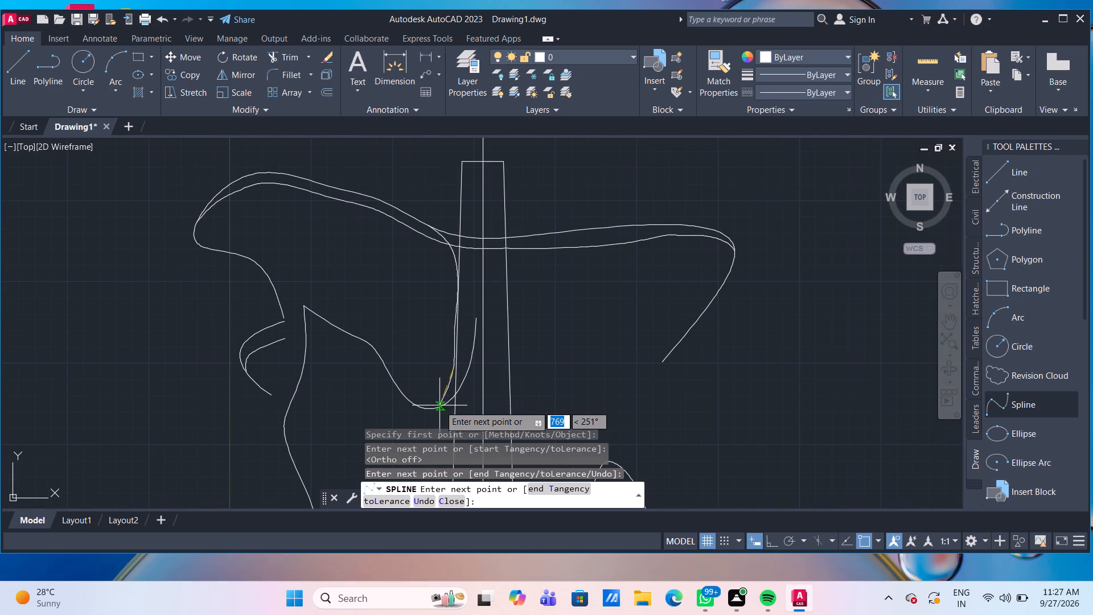
{"action": "scroll", "coordinate": [439, 412], "scroll_direction": "up", "scroll_amount": 2}
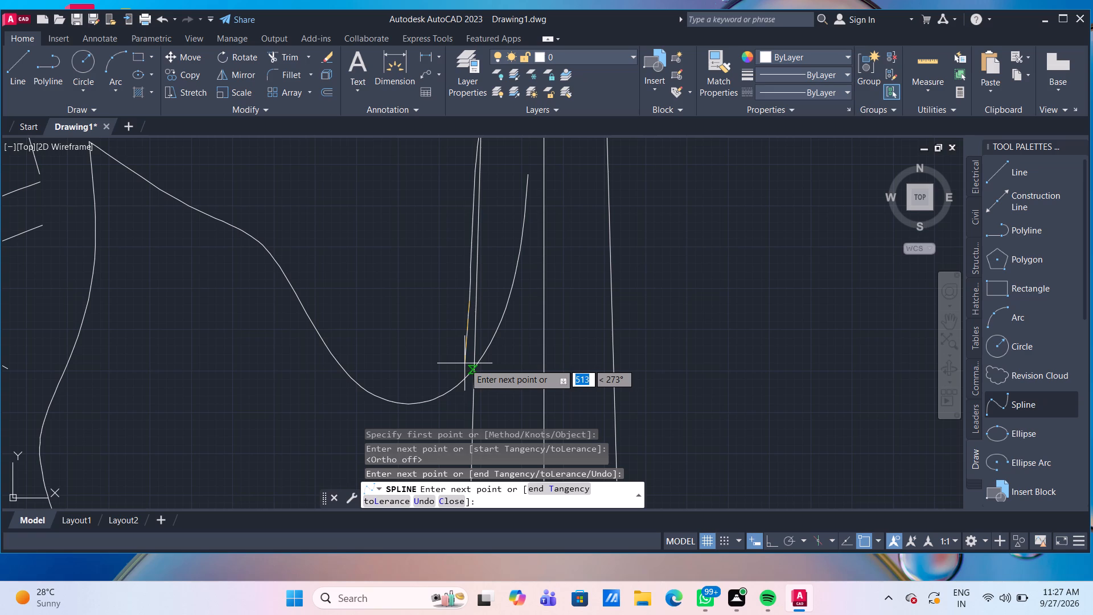
{"action": "scroll", "coordinate": [461, 363], "scroll_direction": "up", "scroll_amount": 1}
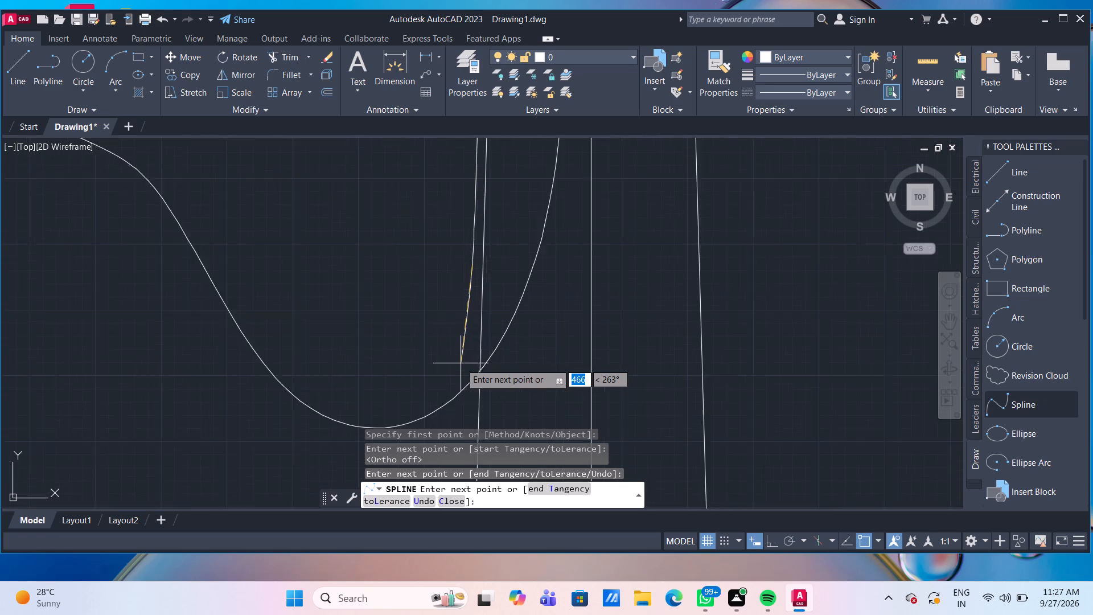
{"action": "scroll", "coordinate": [461, 363], "scroll_direction": "up", "scroll_amount": 2}
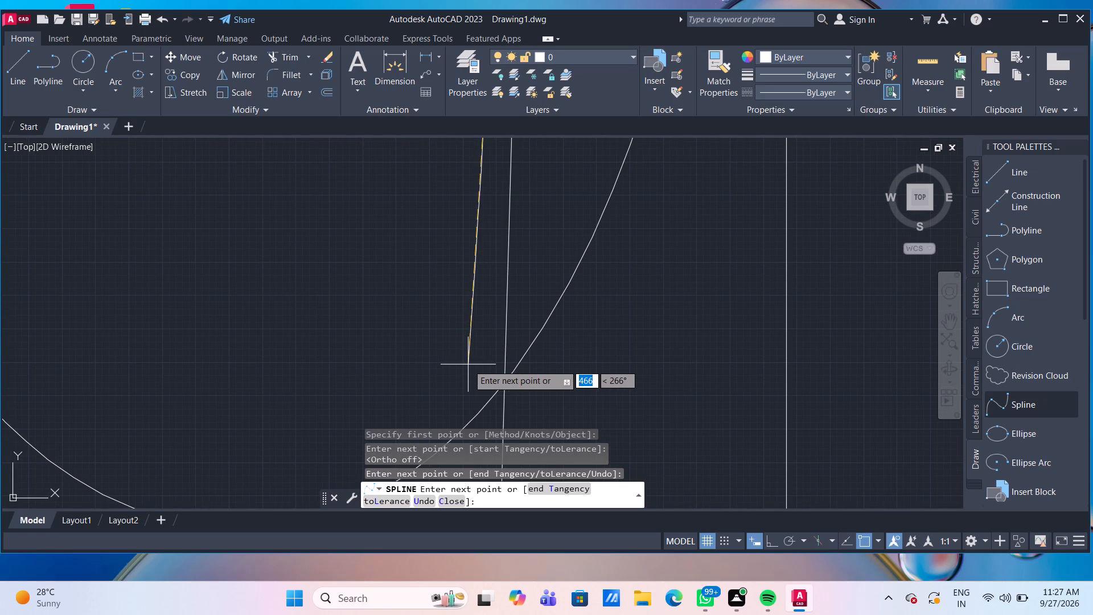
{"action": "left_click", "coordinate": [468, 364]}
{"action": "scroll", "coordinate": [439, 424], "scroll_direction": "down", "scroll_amount": 2}
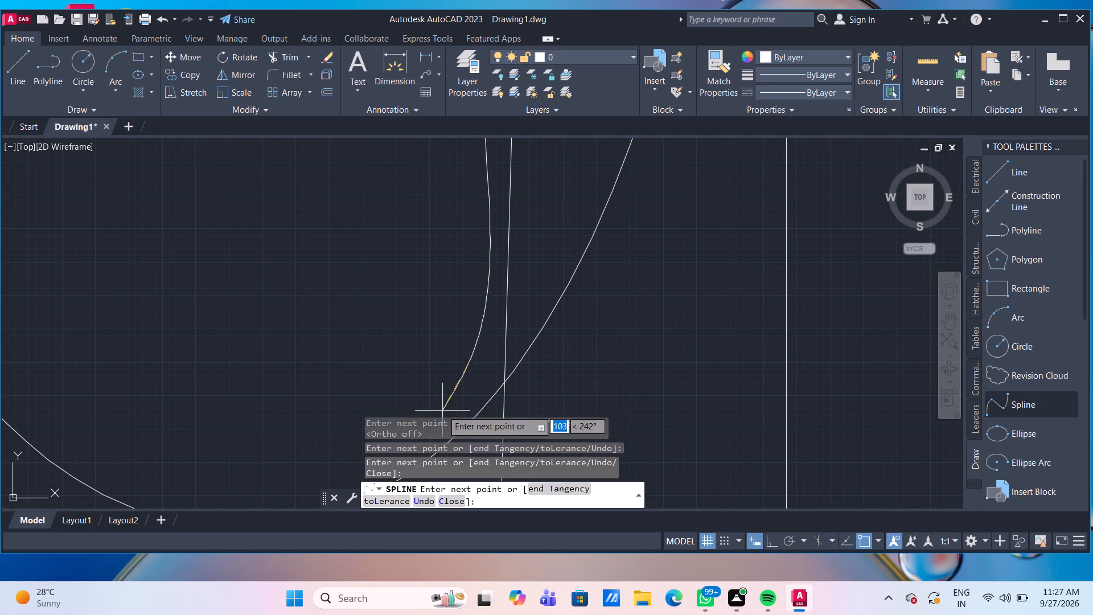
{"action": "middle_click_drag", "start_coordinate": [443, 401], "coordinate": [469, 274]}
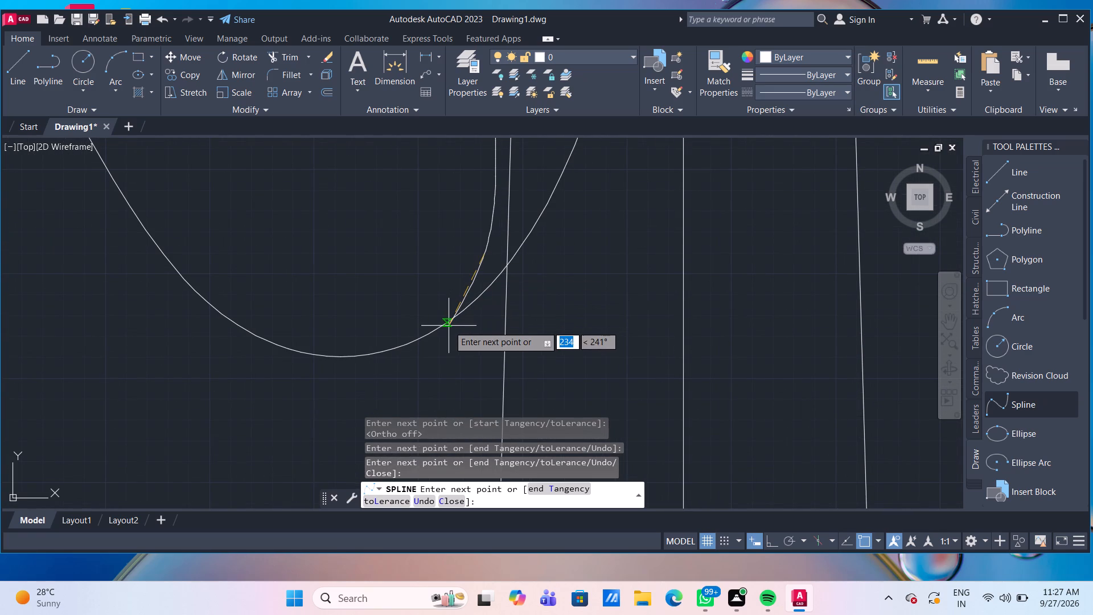
{"action": "left_click", "coordinate": [444, 326]}
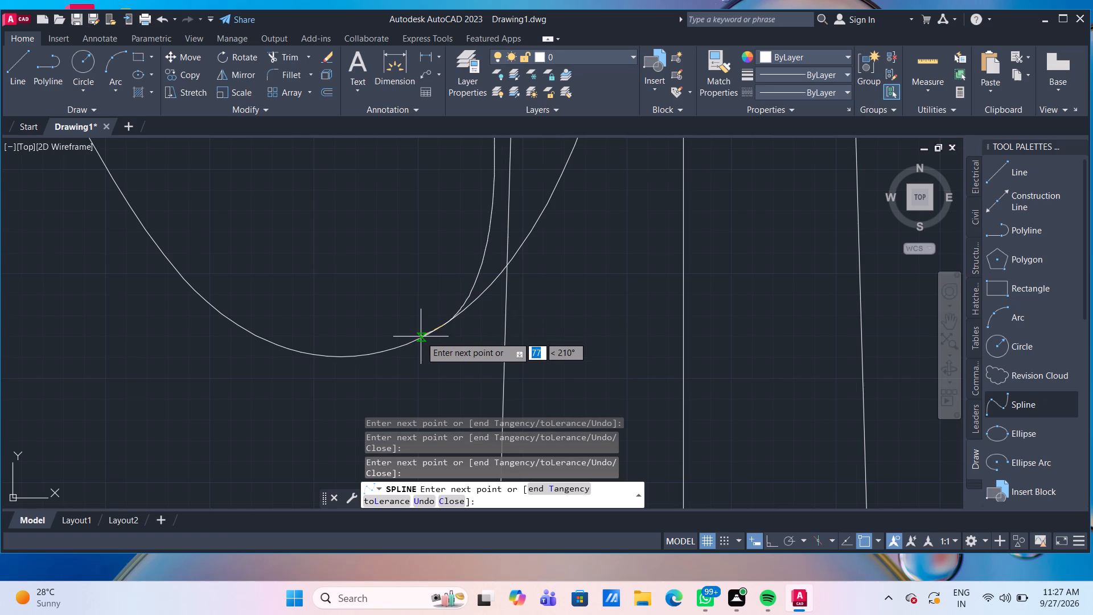
{"action": "left_click", "coordinate": [421, 337]}
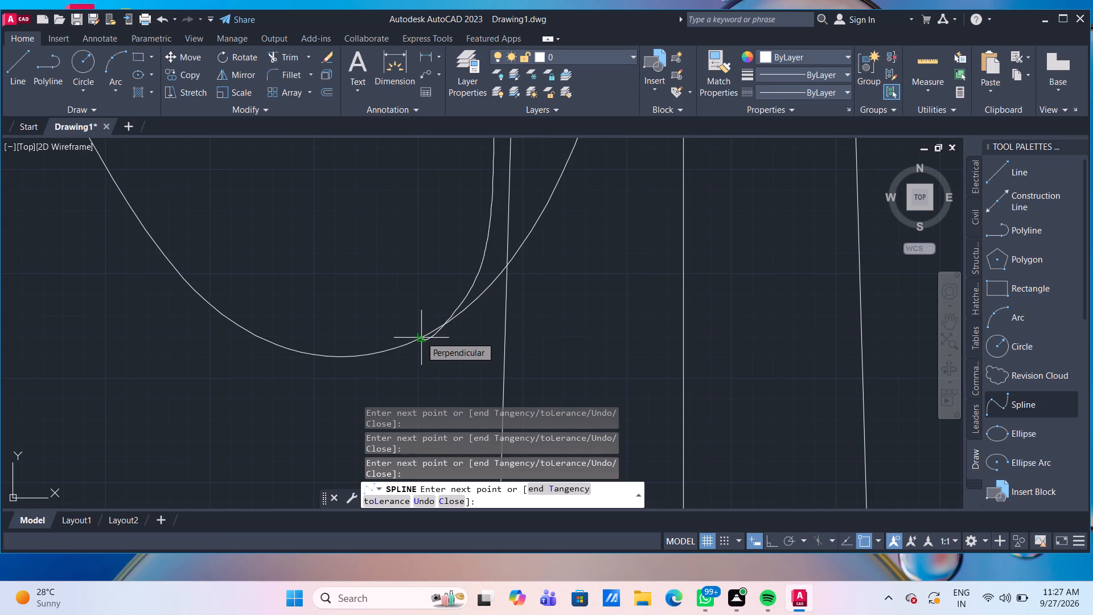
{"action": "key", "text": "ctrl+z"}
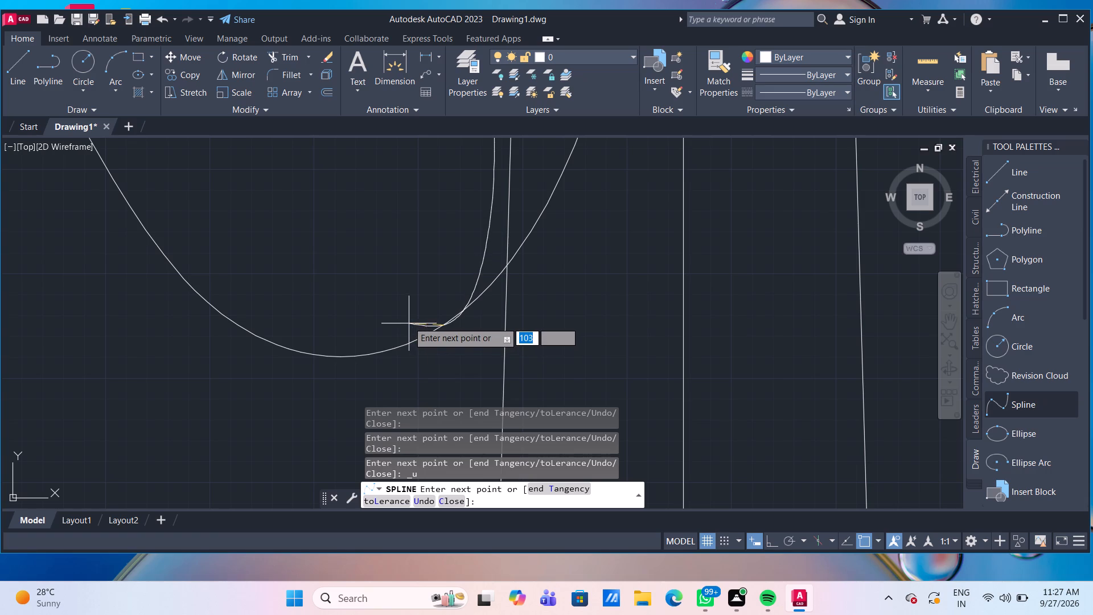
{"action": "left_click", "coordinate": [408, 322]}
{"action": "key", "text": "Return"}
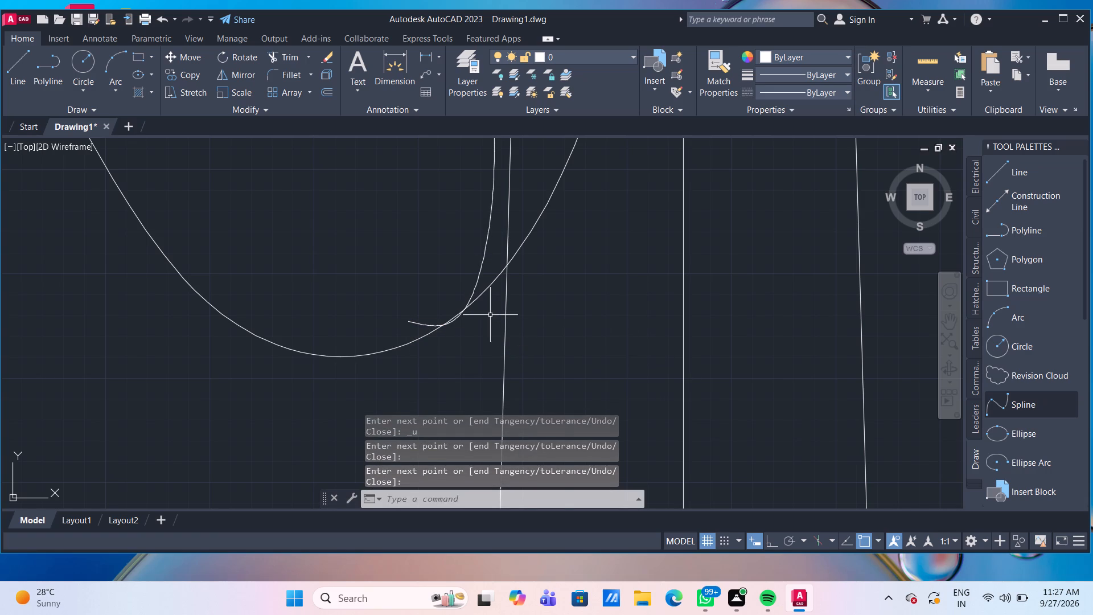
Examine the new spline beside the neck and its junction with the offset body spline.
{"action": "scroll", "coordinate": [488, 326], "scroll_direction": "down", "scroll_amount": 2}
{"action": "scroll", "coordinate": [541, 303], "scroll_direction": "down", "scroll_amount": 3}
{"action": "scroll", "coordinate": [541, 298], "scroll_direction": "up", "scroll_amount": 3}
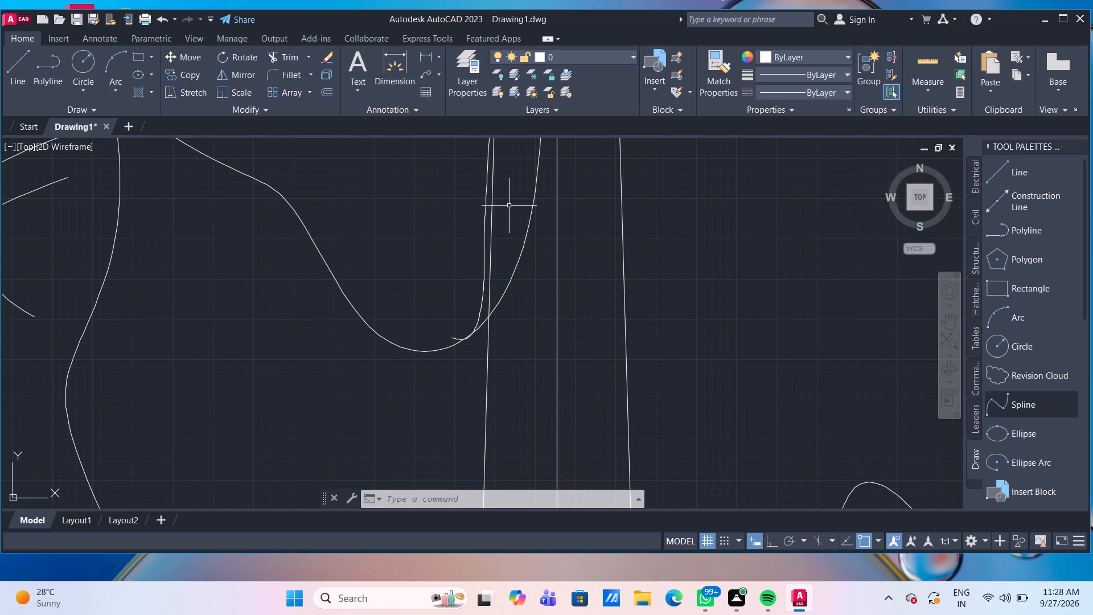
{"action": "scroll", "coordinate": [509, 207], "scroll_direction": "down", "scroll_amount": 2}
{"action": "scroll", "coordinate": [491, 162], "scroll_direction": "down", "scroll_amount": 2}
{"action": "scroll", "coordinate": [498, 171], "scroll_direction": "up", "scroll_amount": 2}
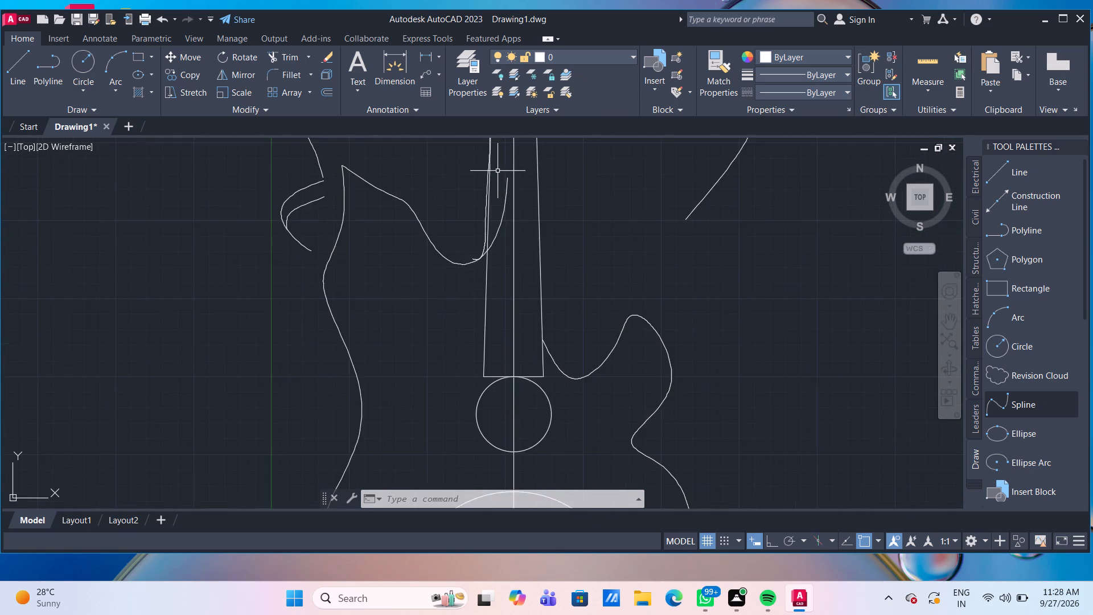
{"action": "scroll", "coordinate": [498, 171], "scroll_direction": "up", "scroll_amount": 4}
{"action": "scroll", "coordinate": [487, 277], "scroll_direction": "down", "scroll_amount": 2}
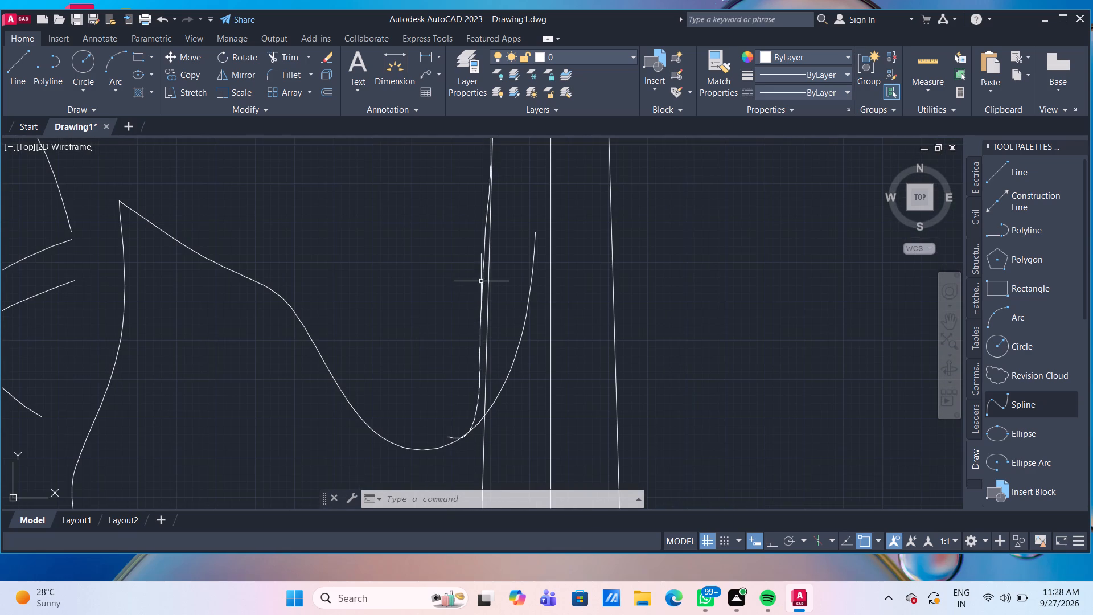
Stretch the new joining spline's second and third fit points from the top rightward, close to the neck's left edge.
{"action": "left_click", "coordinate": [482, 294]}
{"action": "scroll", "coordinate": [482, 285], "scroll_direction": "up", "scroll_amount": 3}
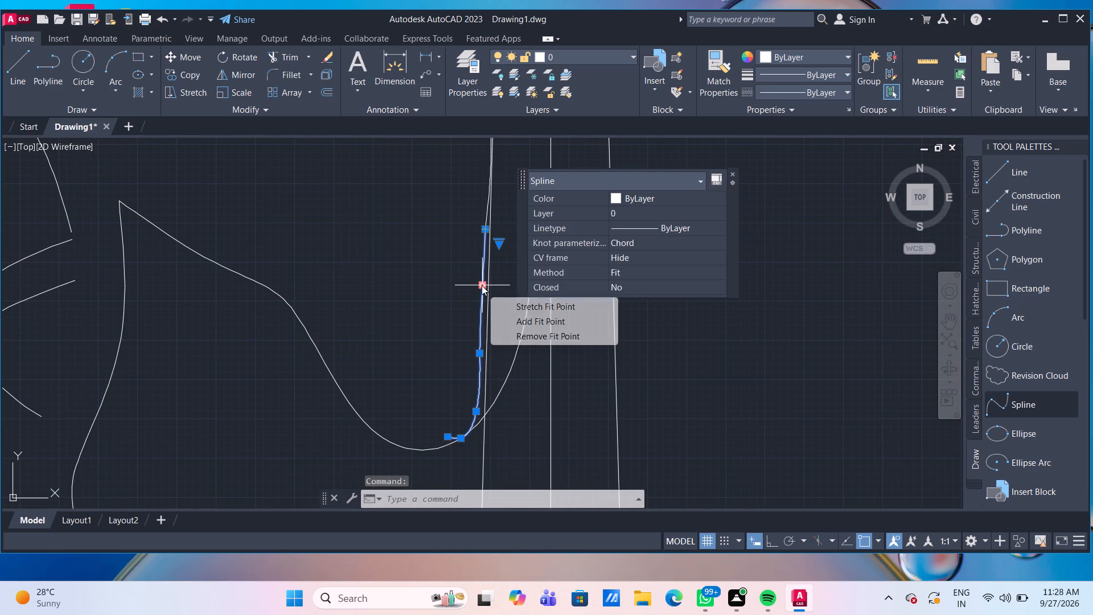
{"action": "scroll", "coordinate": [483, 272], "scroll_direction": "up", "scroll_amount": 3}
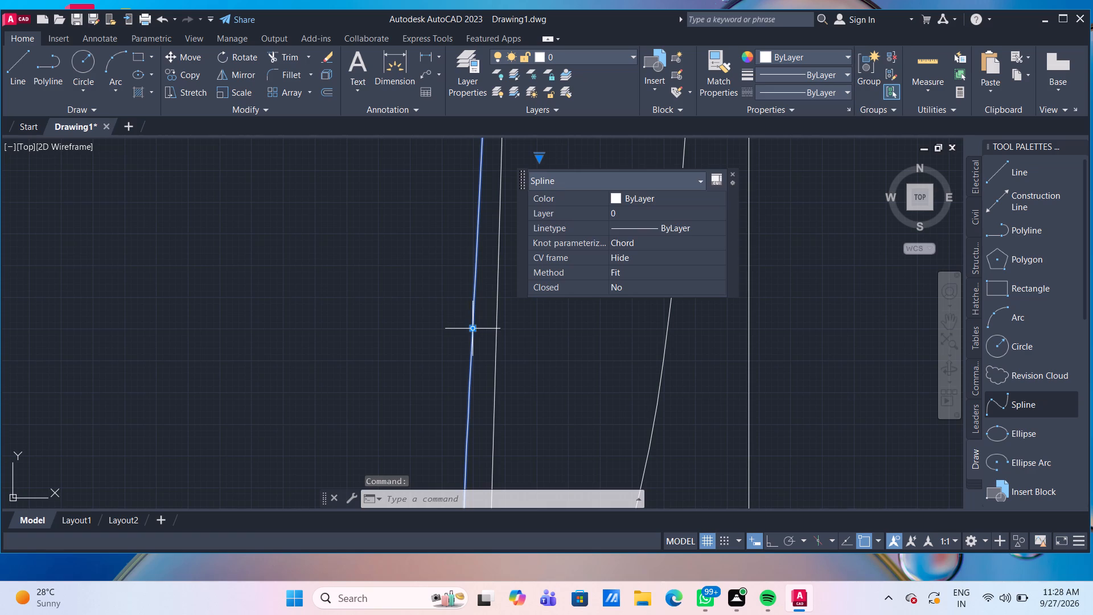
{"action": "left_click", "coordinate": [474, 329]}
{"action": "left_click", "coordinate": [486, 330]}
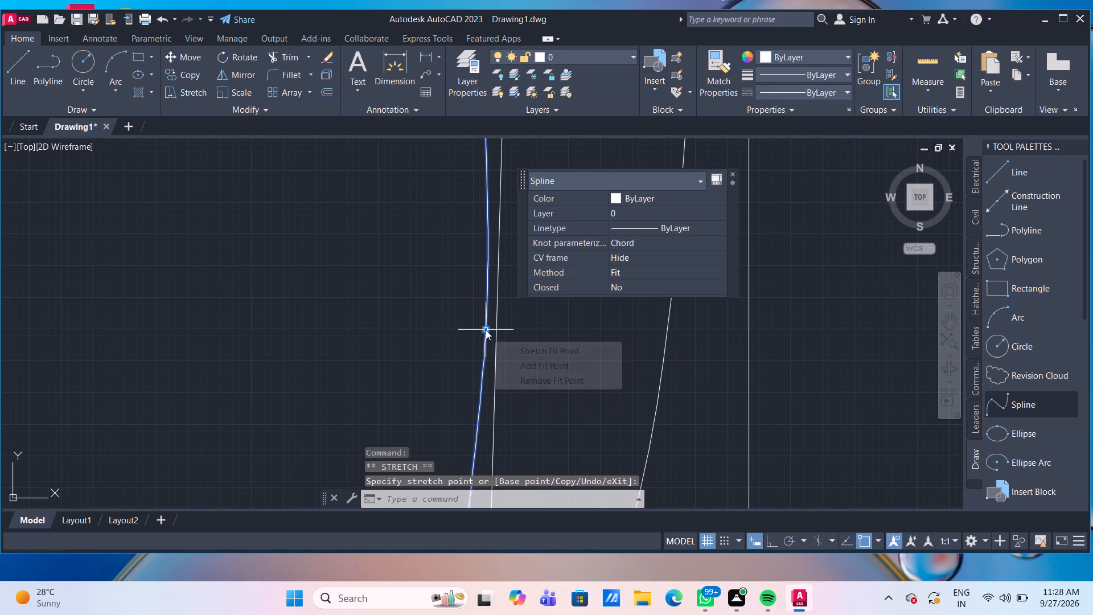
{"action": "scroll", "coordinate": [486, 314], "scroll_direction": "down", "scroll_amount": 4}
{"action": "scroll", "coordinate": [492, 355], "scroll_direction": "up", "scroll_amount": 3}
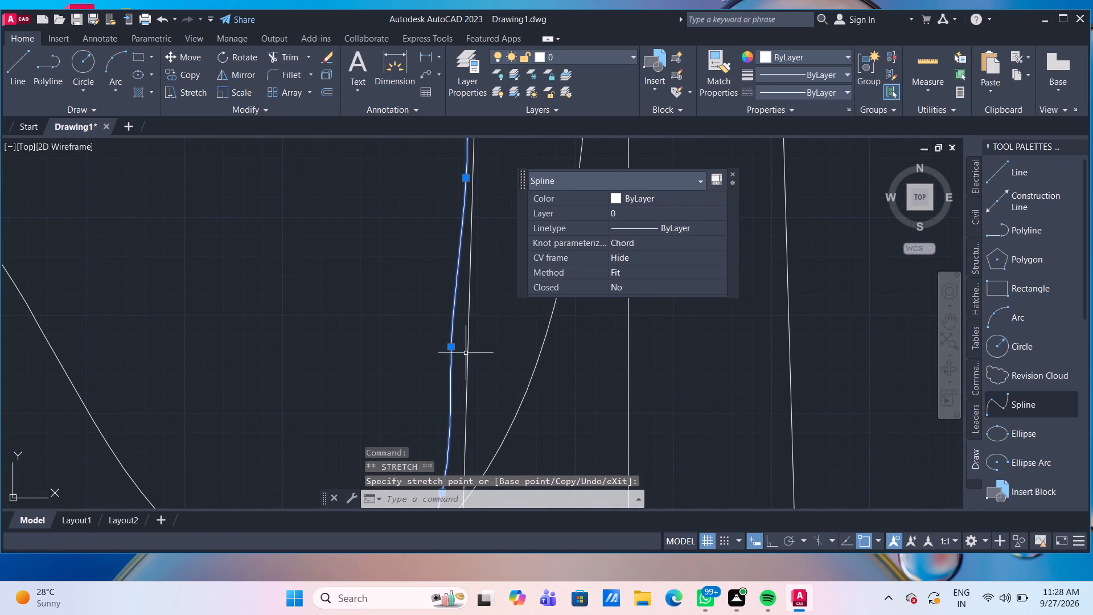
{"action": "left_click", "coordinate": [451, 347]}
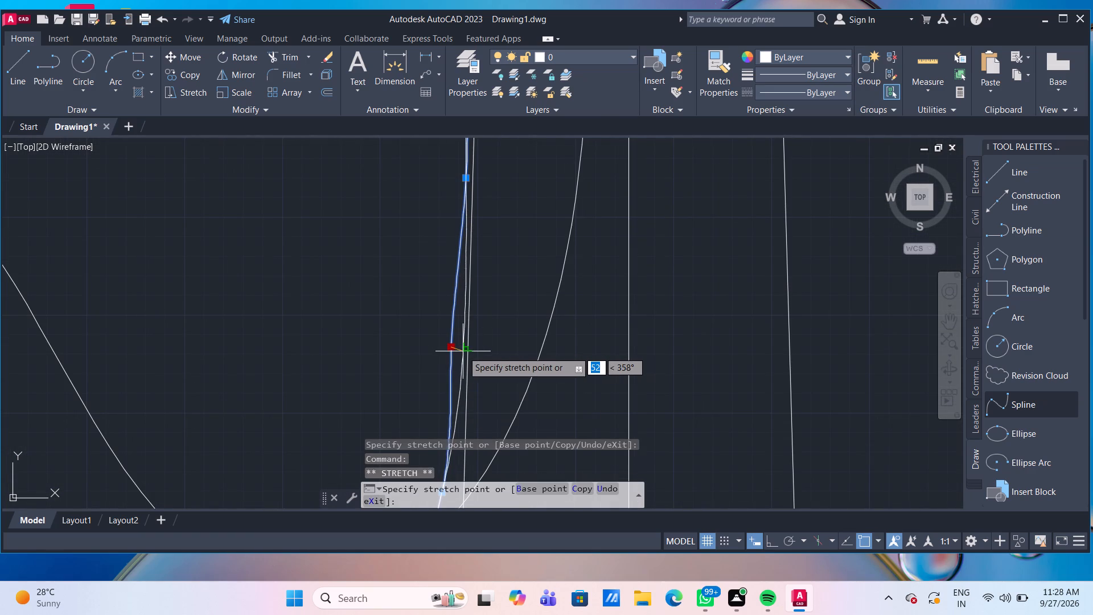
{"action": "scroll", "coordinate": [463, 351], "scroll_direction": "up", "scroll_amount": 6}
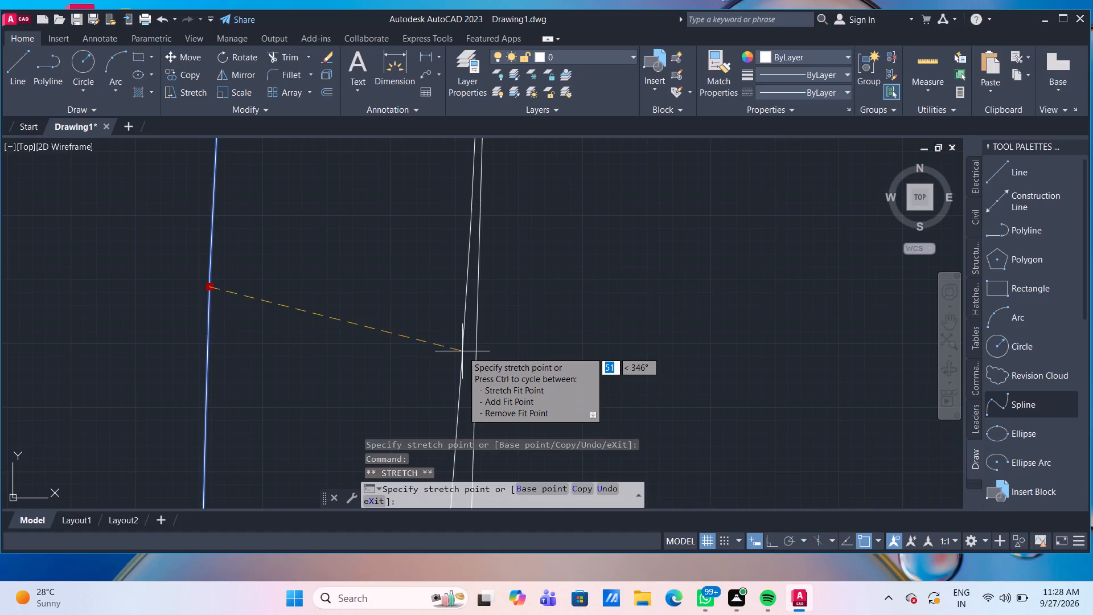
{"action": "left_click", "coordinate": [458, 351]}
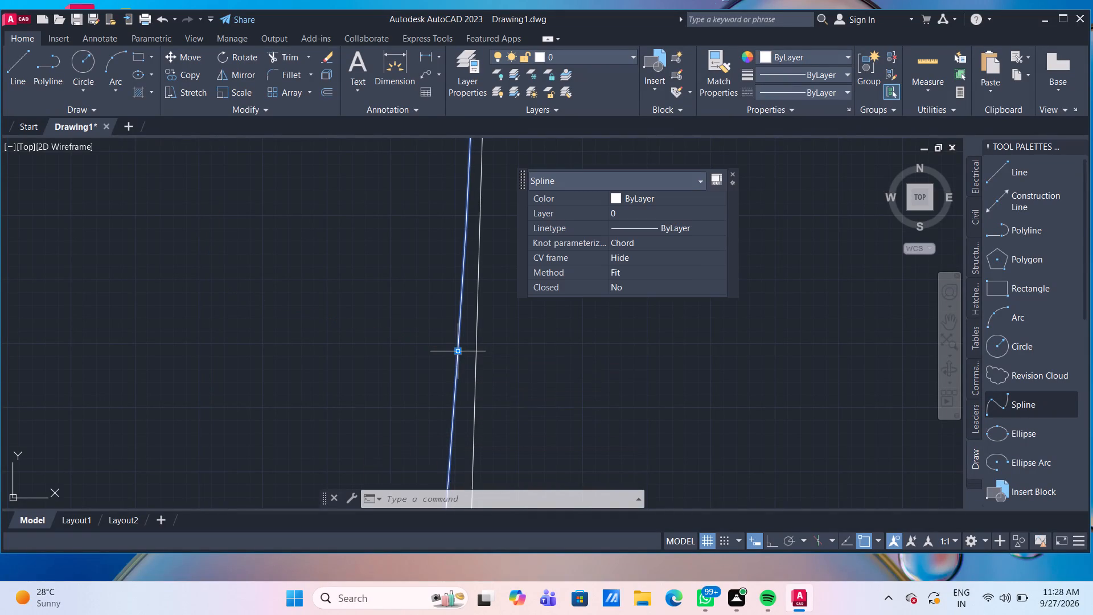
{"action": "scroll", "coordinate": [458, 351], "scroll_direction": "down", "scroll_amount": 5}
{"action": "scroll", "coordinate": [596, 352], "scroll_direction": "down", "scroll_amount": 8}
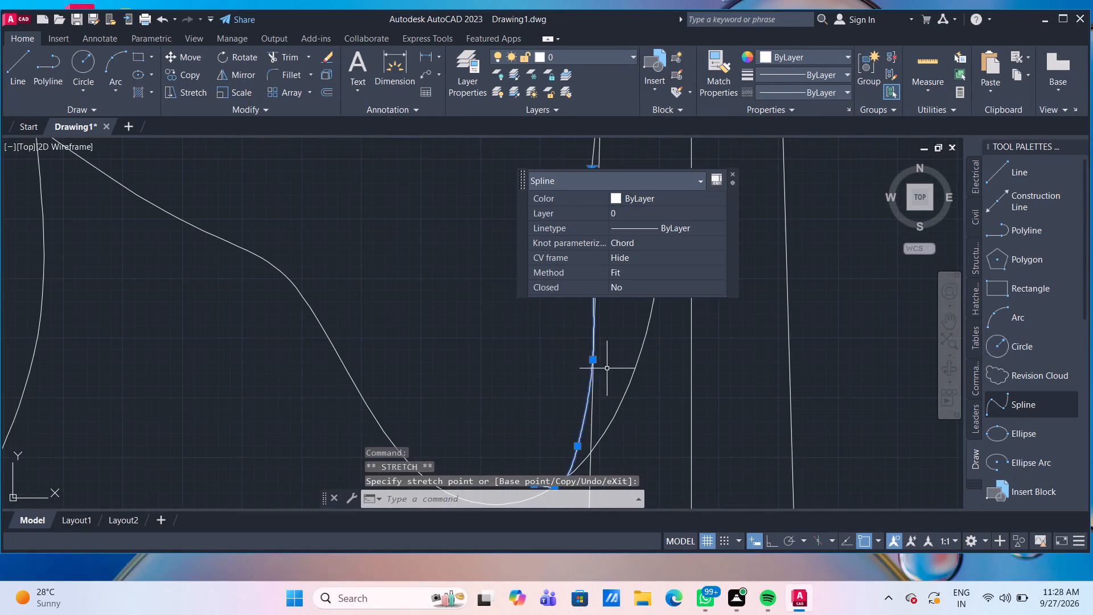
{"action": "scroll", "coordinate": [611, 380], "scroll_direction": "down", "scroll_amount": 3}
{"action": "scroll", "coordinate": [614, 385], "scroll_direction": "up", "scroll_amount": 3}
{"action": "middle_click_drag", "start_coordinate": [614, 382], "coordinate": [516, 303]}
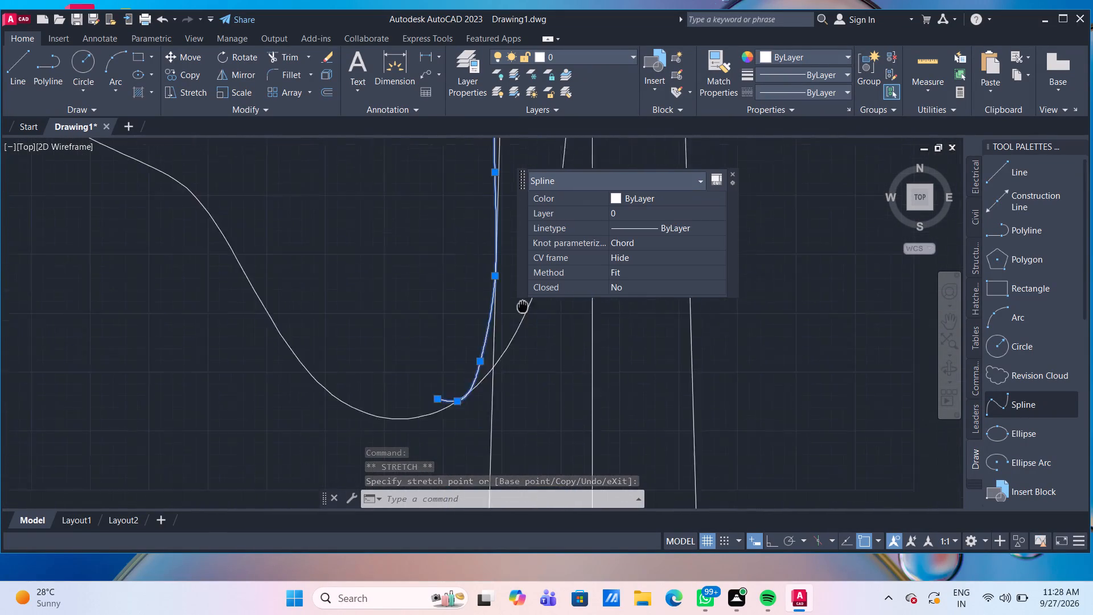
{"action": "middle_click_drag", "start_coordinate": [516, 303], "coordinate": [483, 289]}
{"action": "key", "text": "Escape"}
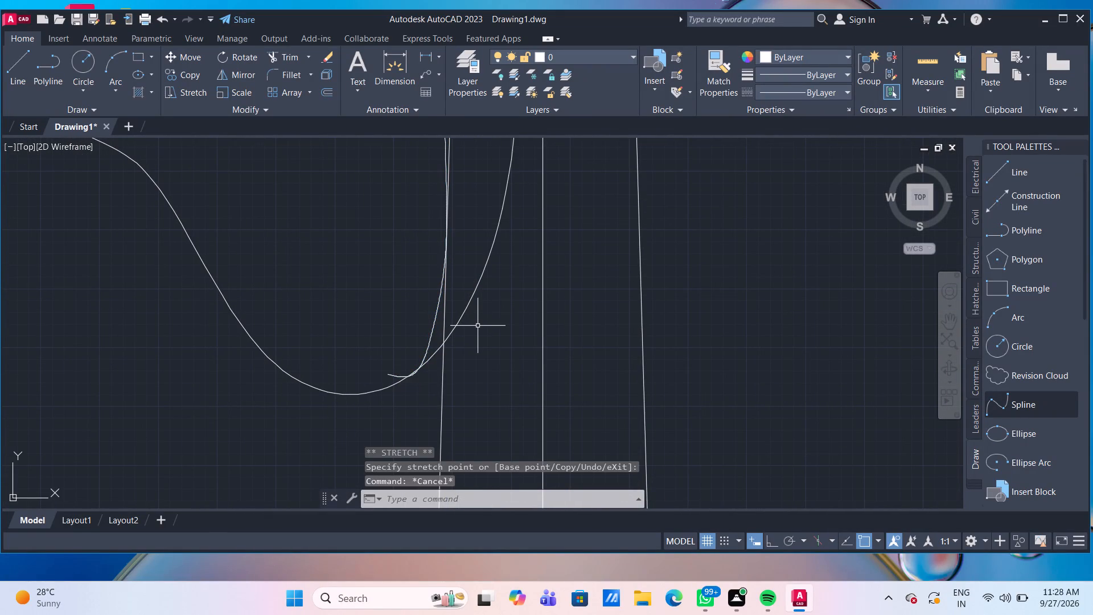
Stretch the joining spline's third fit point from the top slightly left, away from the neck's left edge.
{"action": "scroll", "coordinate": [462, 247], "scroll_direction": "up", "scroll_amount": 5}
{"action": "scroll", "coordinate": [462, 241], "scroll_direction": "down", "scroll_amount": 3}
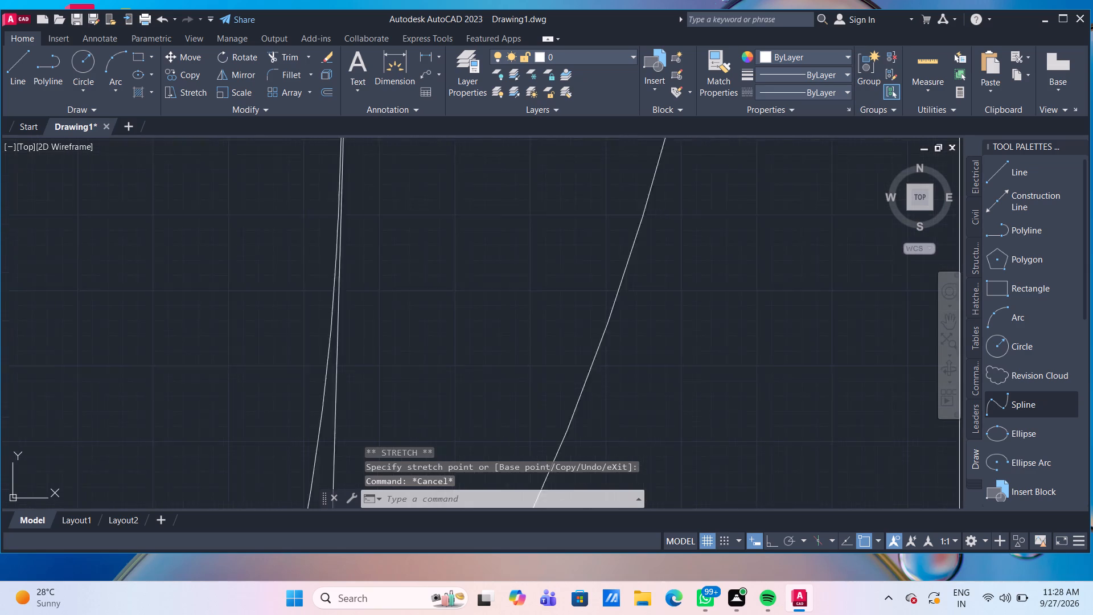
{"action": "scroll", "coordinate": [462, 241], "scroll_direction": "down", "scroll_amount": 2}
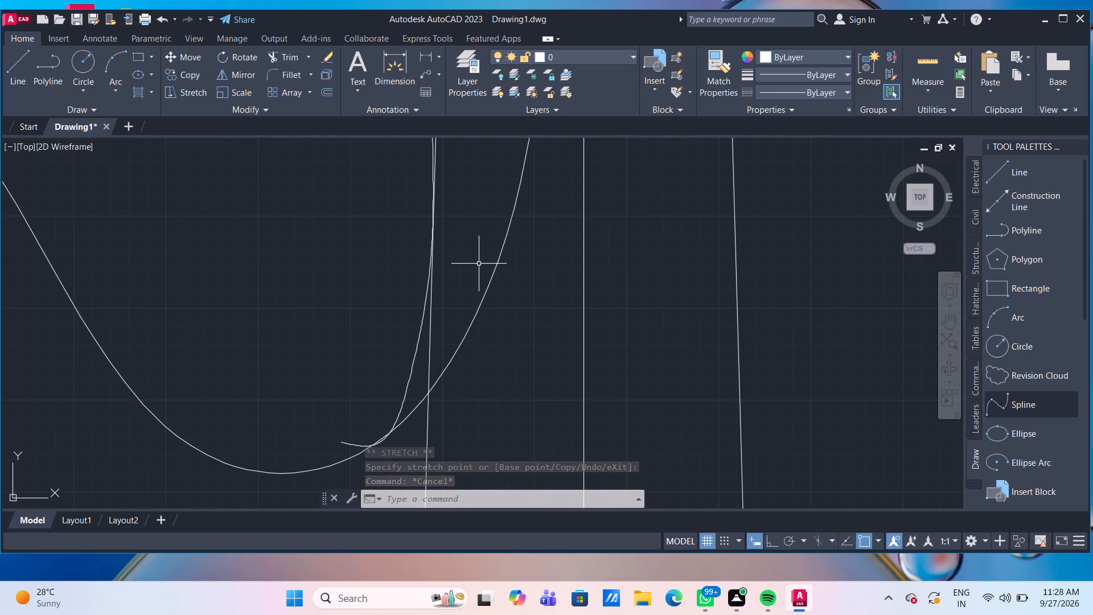
{"action": "scroll", "coordinate": [507, 279], "scroll_direction": "down", "scroll_amount": 1}
{"action": "scroll", "coordinate": [472, 230], "scroll_direction": "up", "scroll_amount": 4}
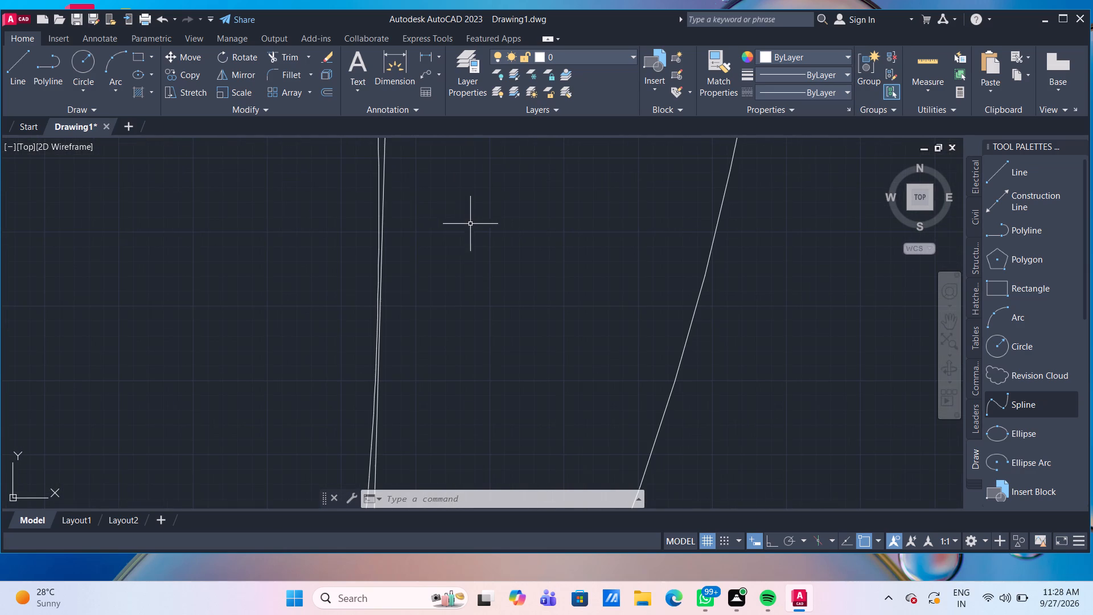
{"action": "left_click", "coordinate": [376, 284]}
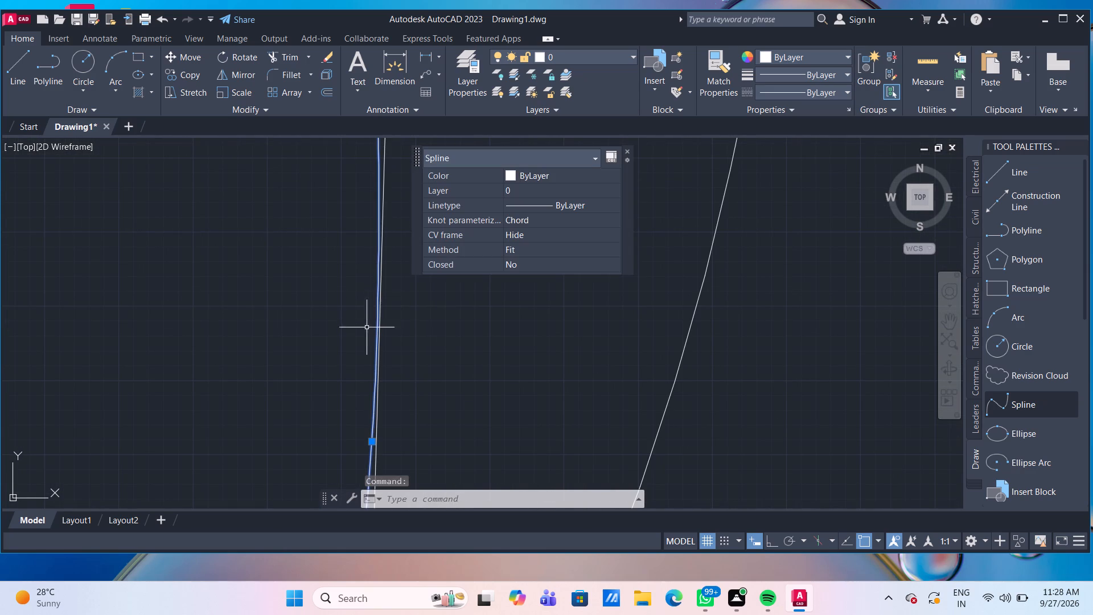
{"action": "scroll", "coordinate": [368, 370], "scroll_direction": "down", "scroll_amount": 2}
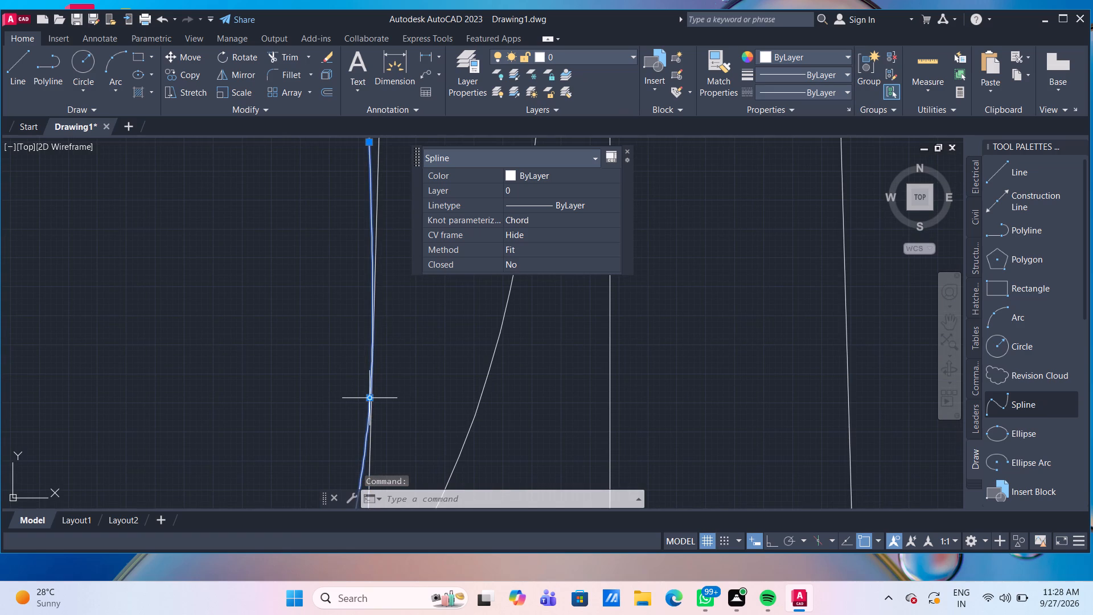
{"action": "left_click", "coordinate": [369, 399]}
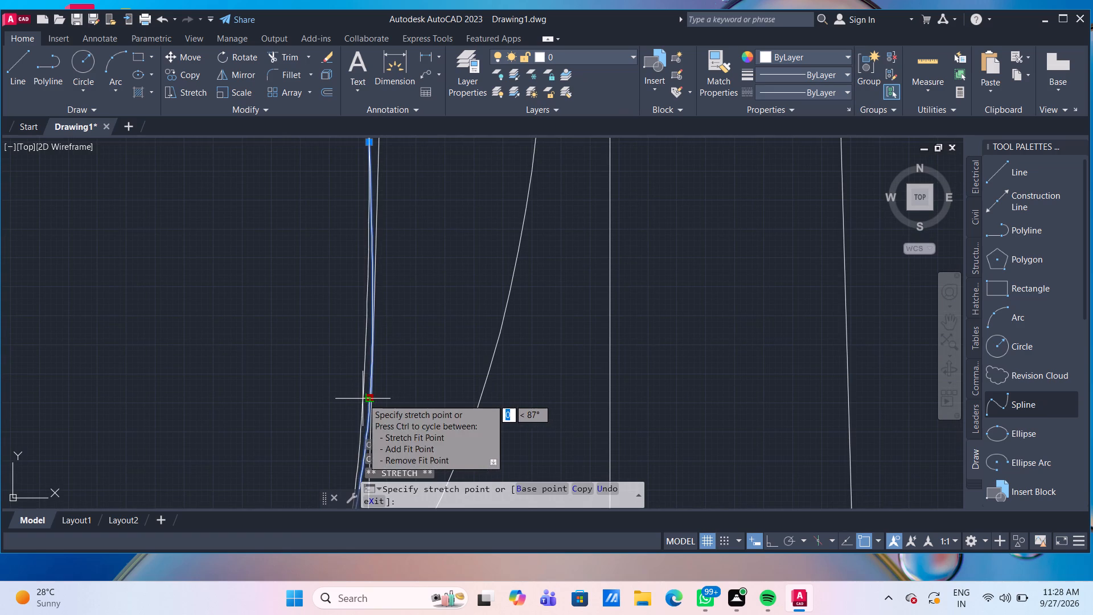
{"action": "scroll", "coordinate": [363, 399], "scroll_direction": "up", "scroll_amount": 3}
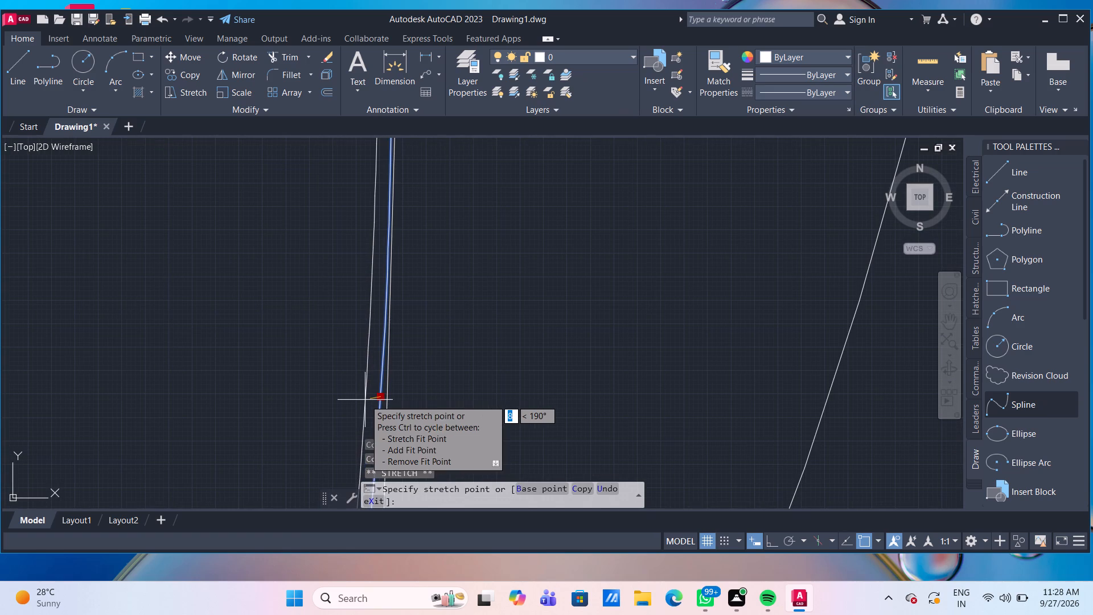
{"action": "left_click", "coordinate": [367, 400]}
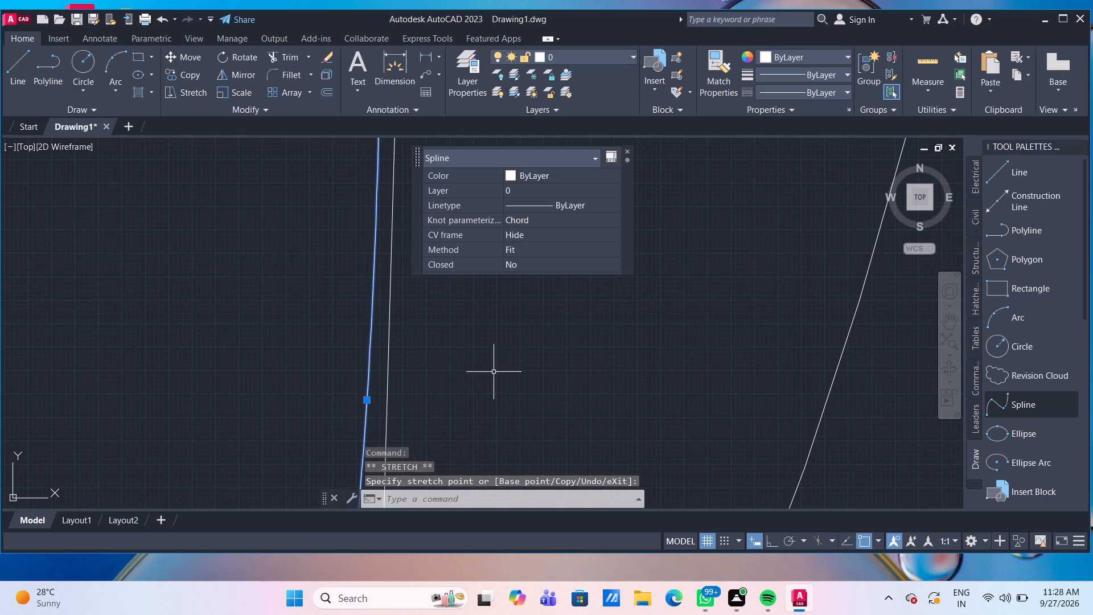
{"action": "scroll", "coordinate": [535, 366], "scroll_direction": "down", "scroll_amount": 3}
{"action": "key", "text": "Escape"}
Trim off the offset body spline's upper end from the joining spline up past the neck's left edge.
{"action": "scroll", "coordinate": [595, 361], "scroll_direction": "down", "scroll_amount": 2}
{"action": "middle_click_drag", "start_coordinate": [649, 342], "coordinate": [597, 247]}
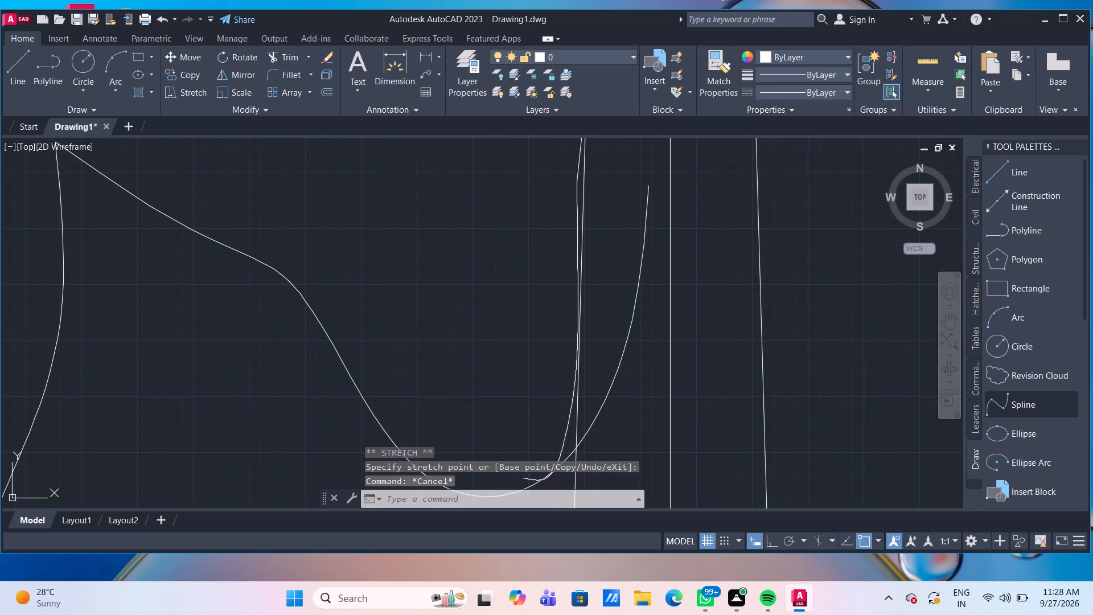
{"action": "middle_click_drag", "start_coordinate": [597, 247], "coordinate": [568, 203]}
{"action": "scroll", "coordinate": [486, 348], "scroll_direction": "up", "scroll_amount": 2}
{"action": "type", "text": "TR"}
{"action": "key", "text": "Return"}
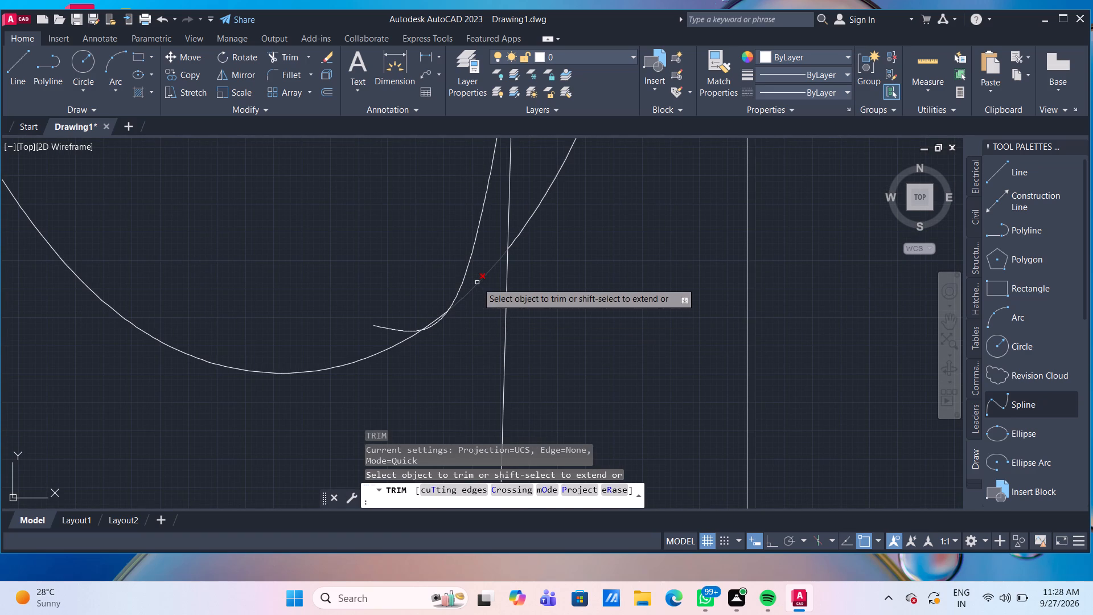
{"action": "left_click", "coordinate": [477, 282]}
{"action": "left_click", "coordinate": [520, 232]}
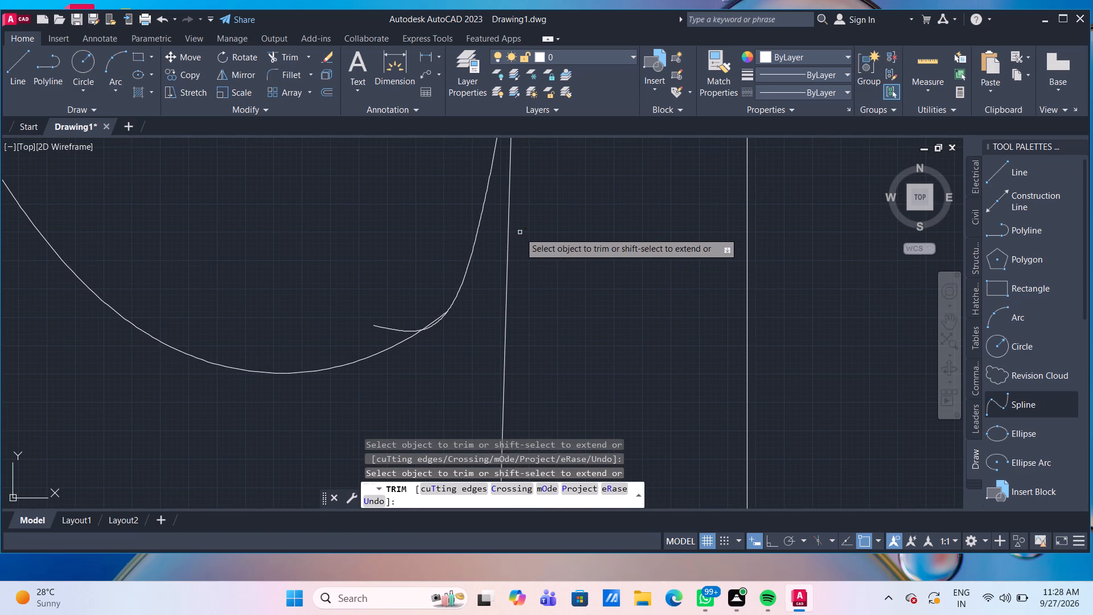
Trim the joining spline's lower bulge and leftover tail where it overlaps the offset body spline.
{"action": "scroll", "coordinate": [429, 322], "scroll_direction": "up", "scroll_amount": 4}
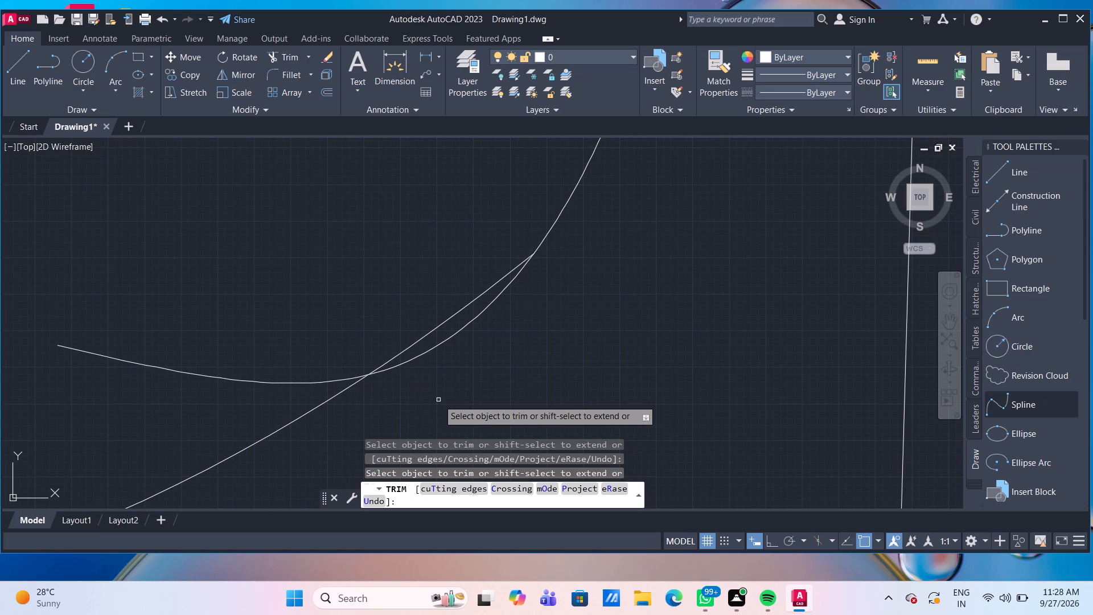
{"action": "left_click", "coordinate": [471, 318]}
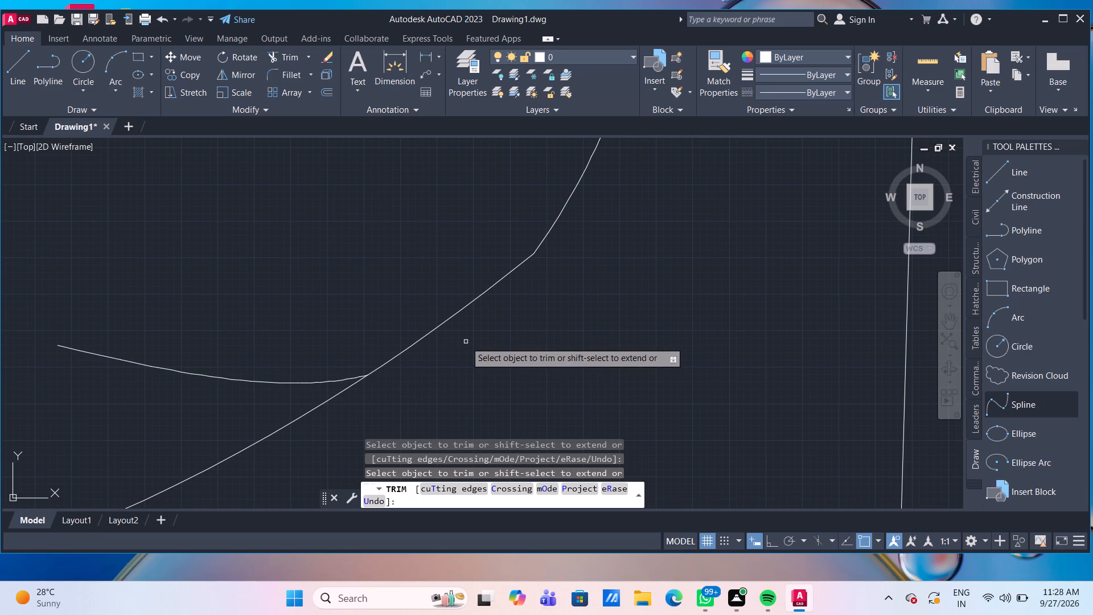
{"action": "left_click", "coordinate": [306, 382]}
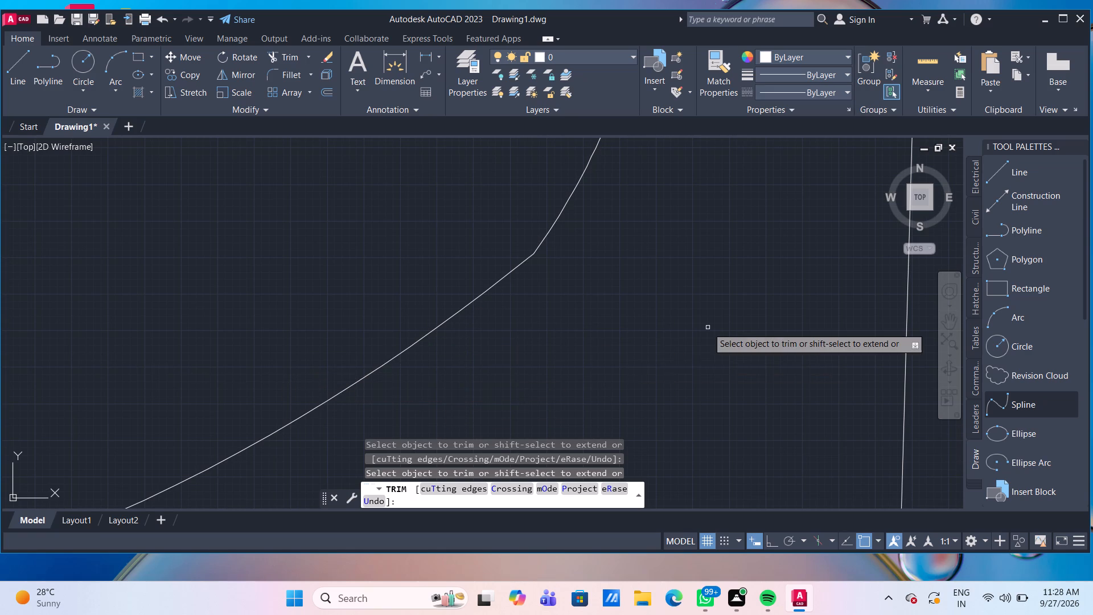
{"action": "scroll", "coordinate": [708, 327], "scroll_direction": "down", "scroll_amount": 7}
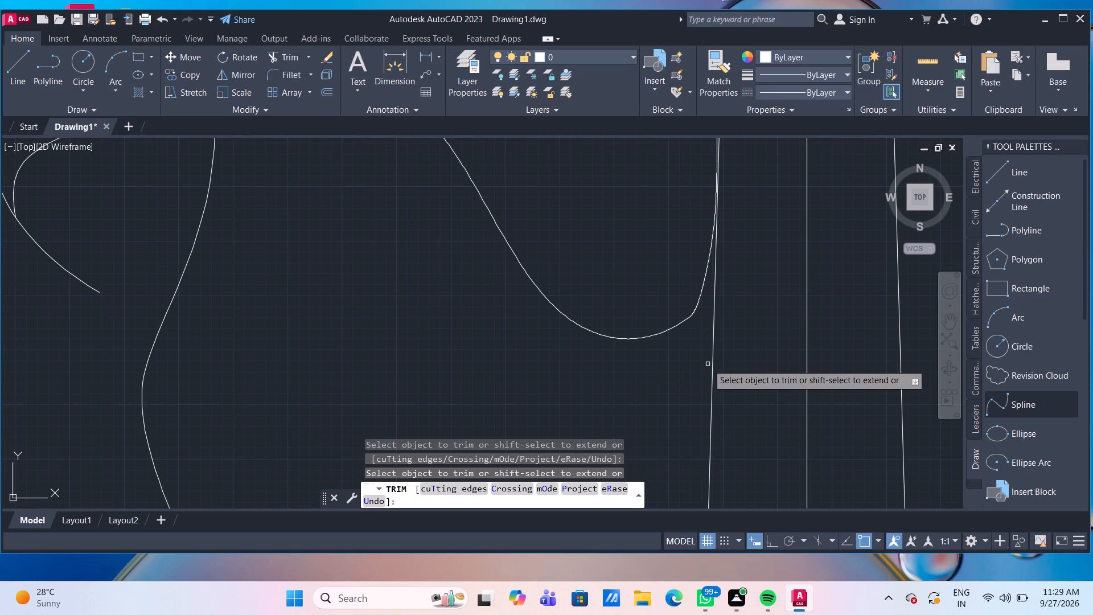
{"action": "key", "text": "Escape"}
Draw a spline from the upper curves' junction beside the neck, running down just left of the joined curve toward the bottom of the cutaway.
{"action": "scroll", "coordinate": [690, 348], "scroll_direction": "down", "scroll_amount": 1}
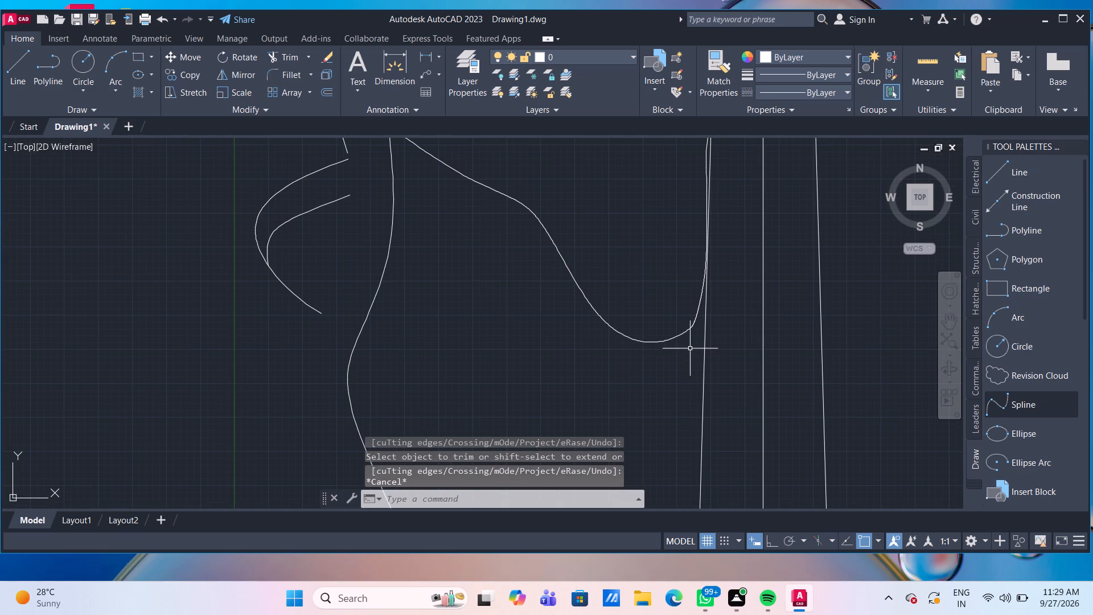
{"action": "scroll", "coordinate": [643, 239], "scroll_direction": "down", "scroll_amount": 1}
{"action": "middle_click_drag", "start_coordinate": [639, 244], "coordinate": [582, 326]}
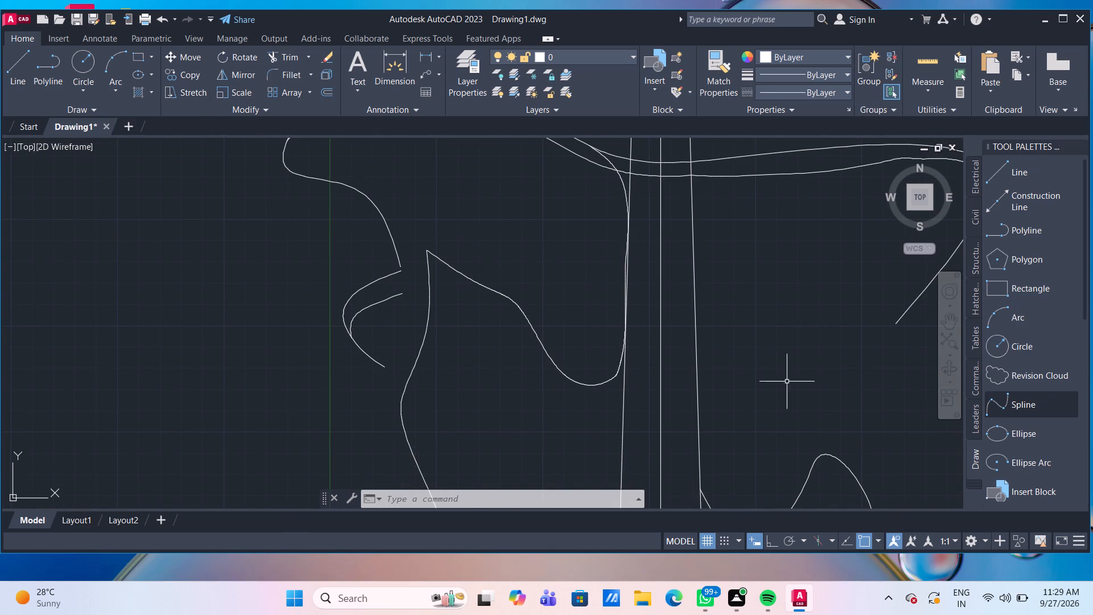
{"action": "left_click", "coordinate": [1040, 403]}
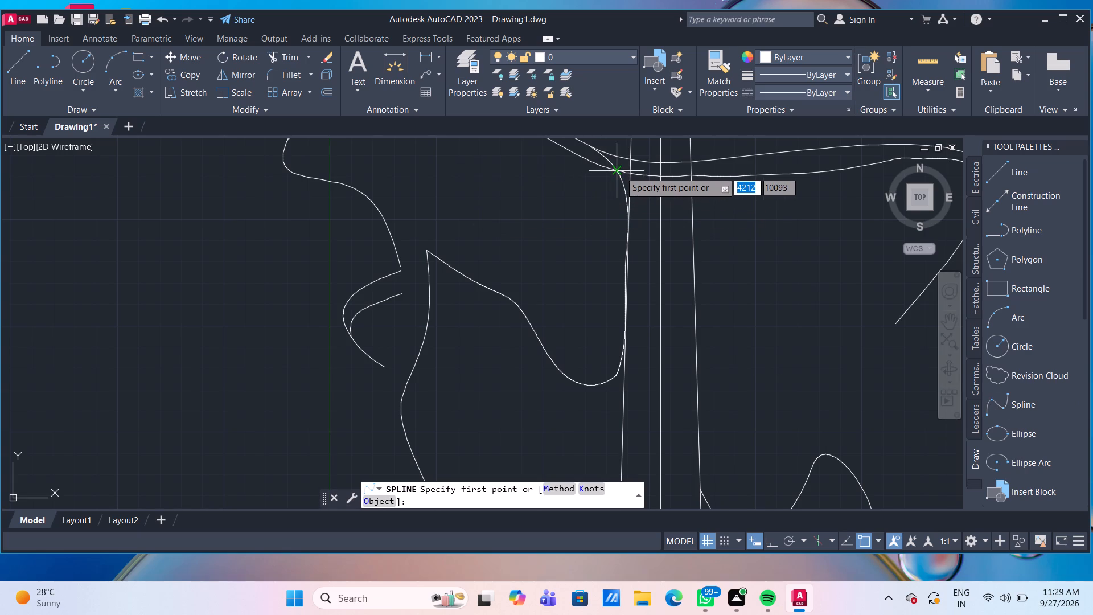
{"action": "left_click", "coordinate": [620, 171]}
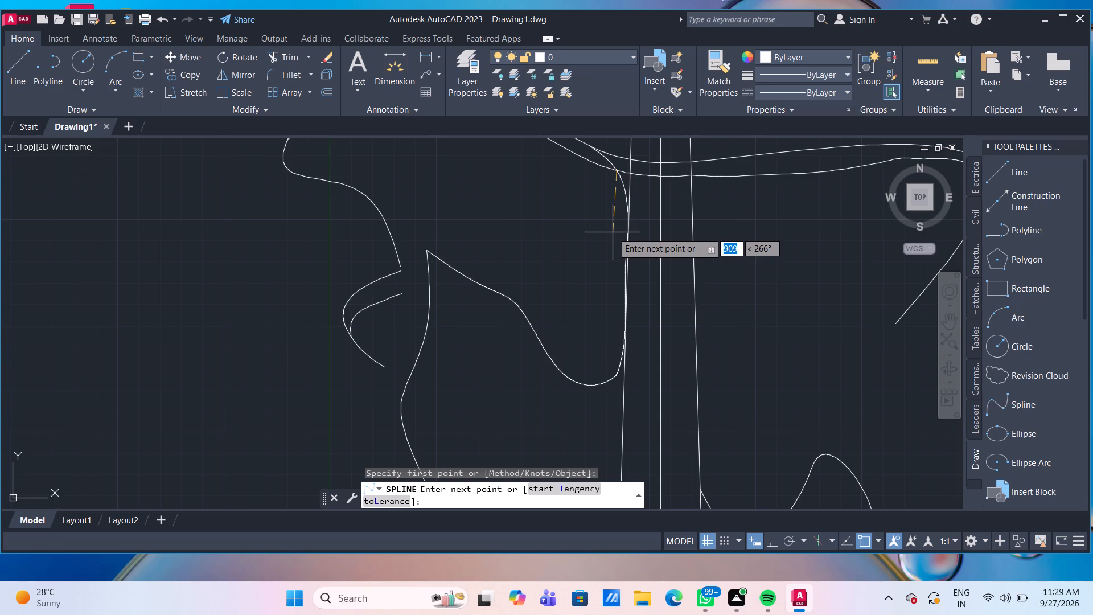
{"action": "left_click", "coordinate": [613, 225]}
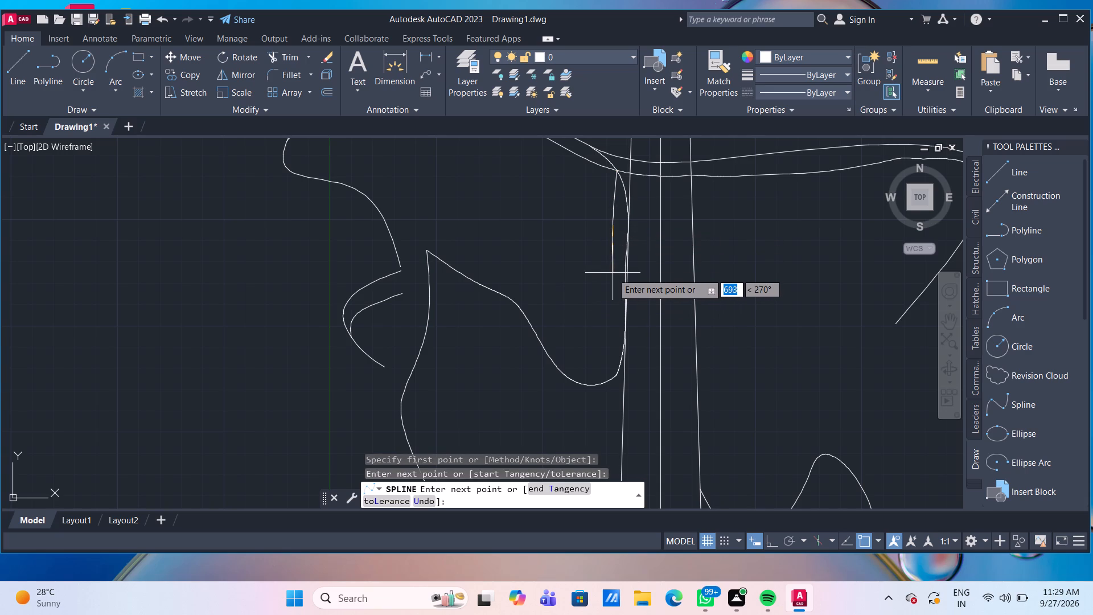
{"action": "left_click", "coordinate": [613, 274]}
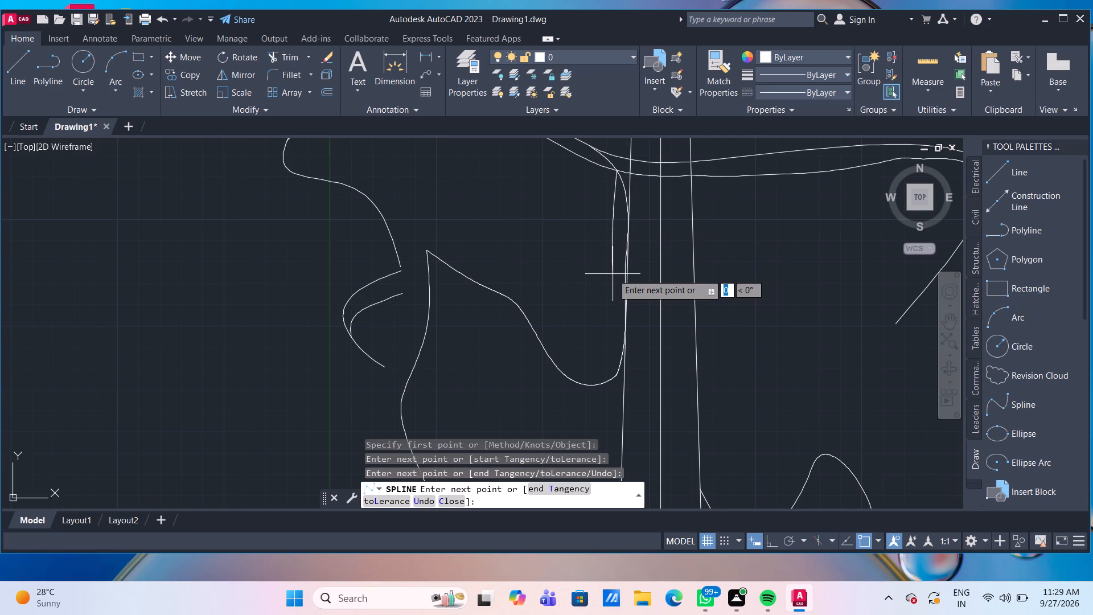
{"action": "left_click", "coordinate": [610, 339]}
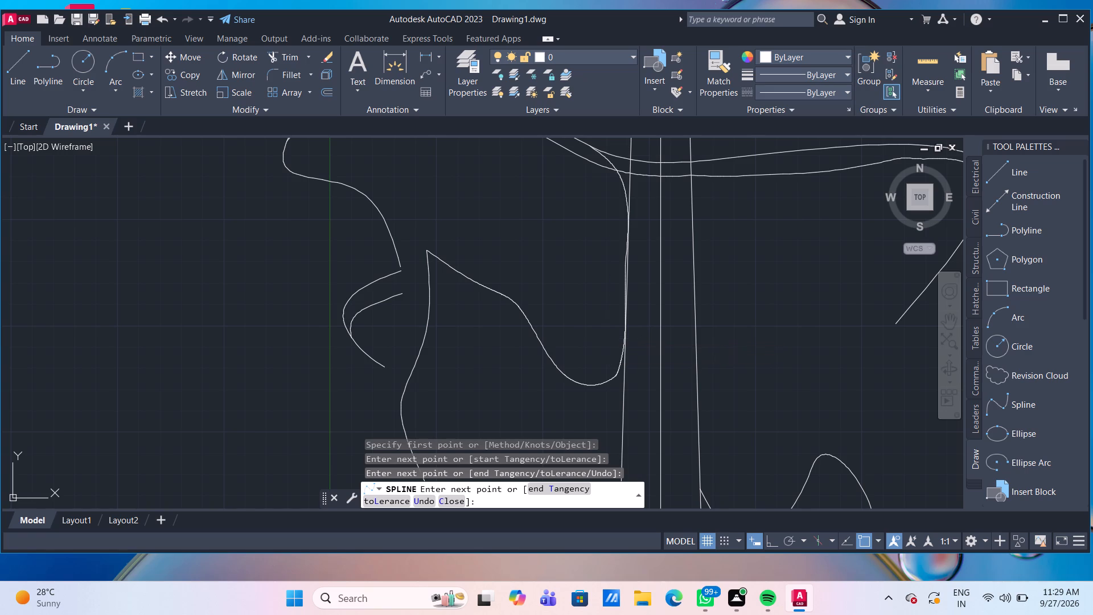
{"action": "scroll", "coordinate": [604, 388], "scroll_direction": "up", "scroll_amount": 2}
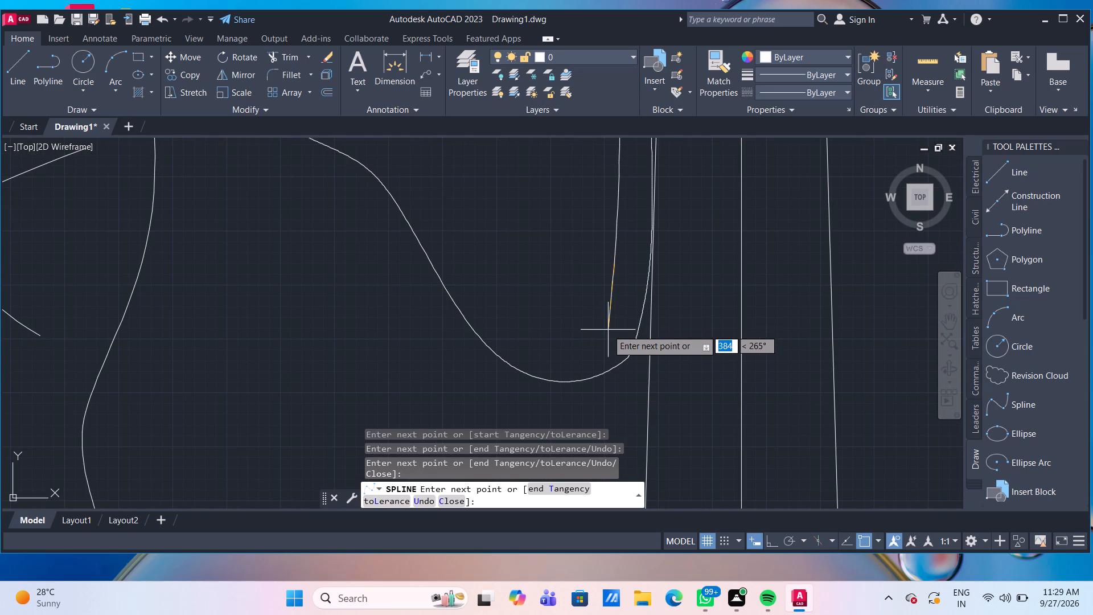
{"action": "scroll", "coordinate": [607, 356], "scroll_direction": "down", "scroll_amount": 4}
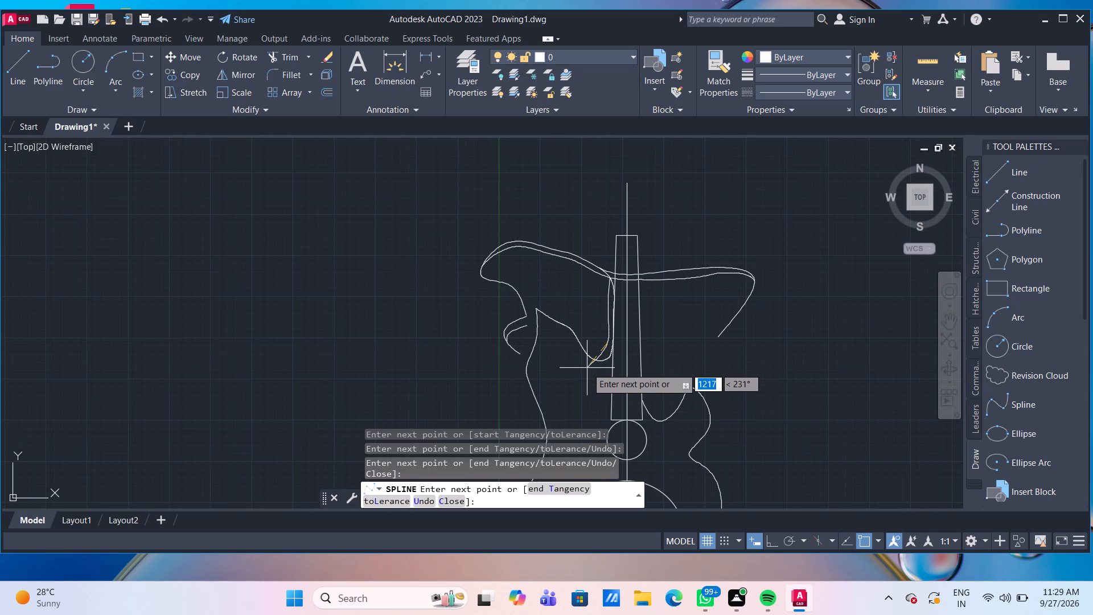
Finish the inner spline with an end point just below the bottom of the cutaway curve.
{"action": "scroll", "coordinate": [599, 367], "scroll_direction": "up", "scroll_amount": 1}
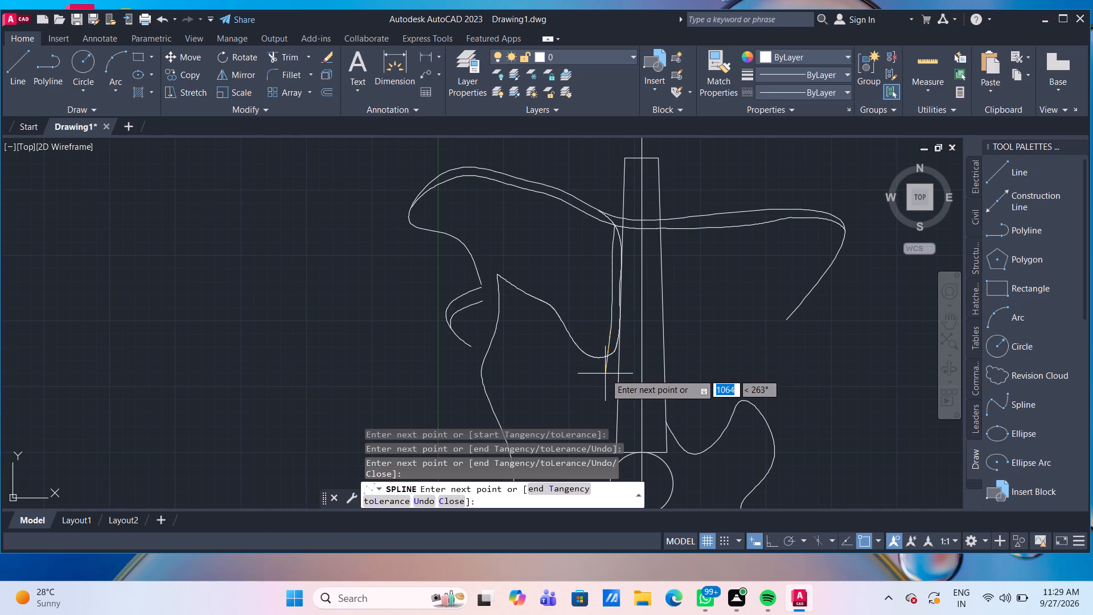
{"action": "left_click", "coordinate": [605, 374]}
{"action": "key", "text": "Return"}
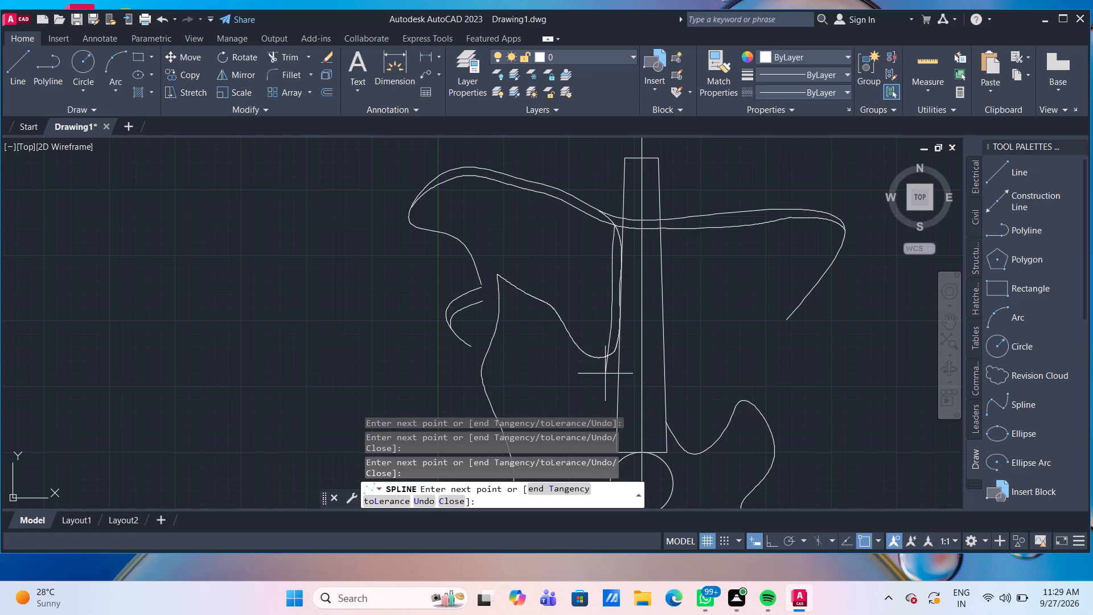
Offset the curved joining spline beside the neck 200 mm to its inner side, away from the neck.
{"action": "scroll", "coordinate": [630, 254], "scroll_direction": "up", "scroll_amount": 2}
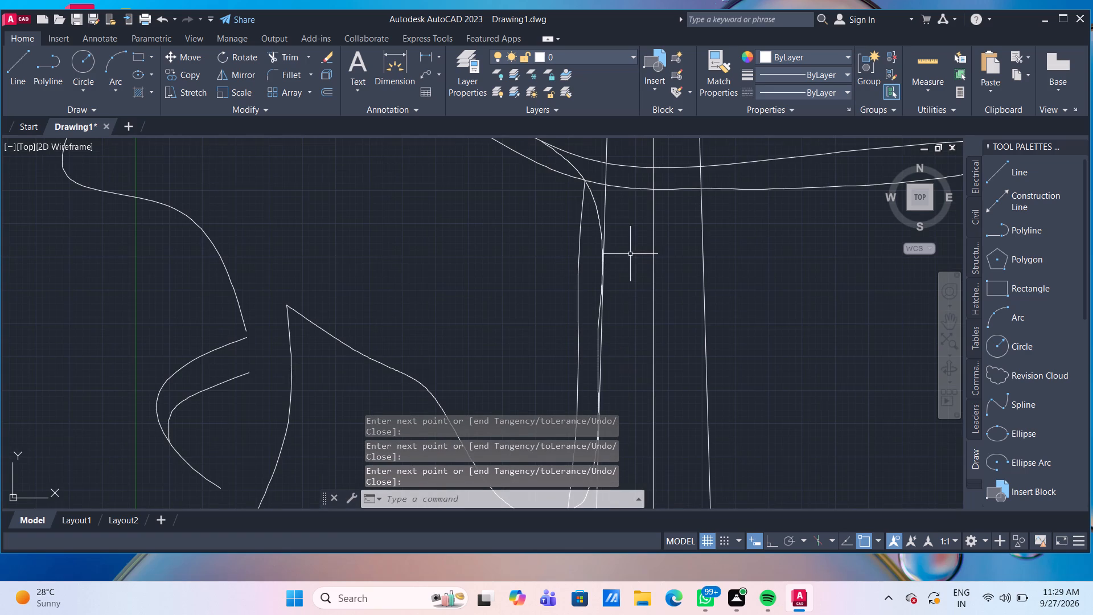
{"action": "scroll", "coordinate": [540, 203], "scroll_direction": "up", "scroll_amount": 1}
{"action": "middle_click_drag", "start_coordinate": [540, 210], "coordinate": [511, 292]}
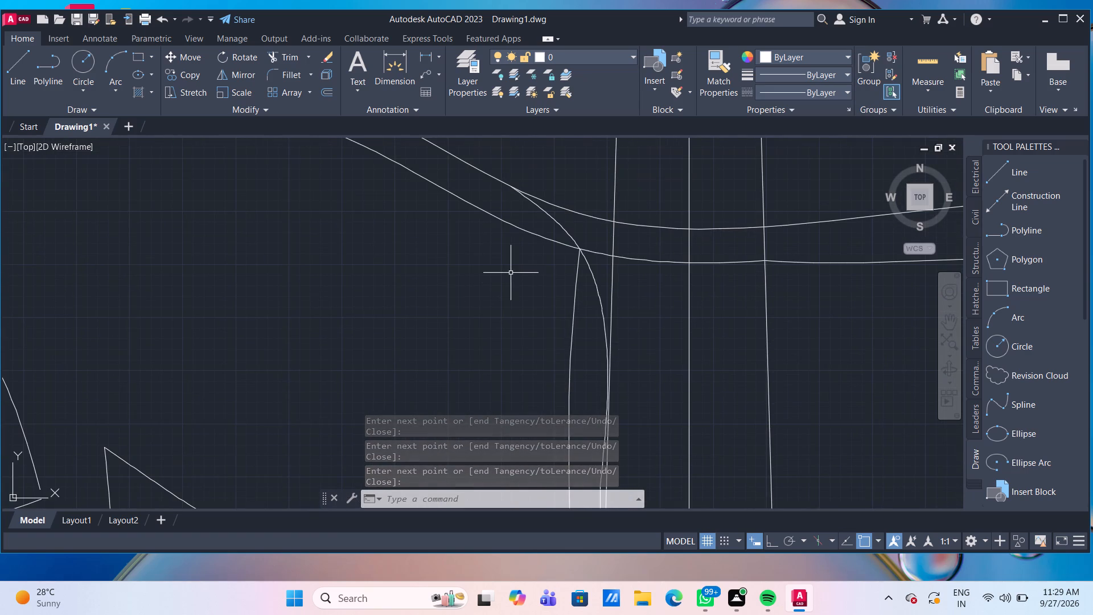
{"action": "scroll", "coordinate": [515, 270], "scroll_direction": "down", "scroll_amount": 1}
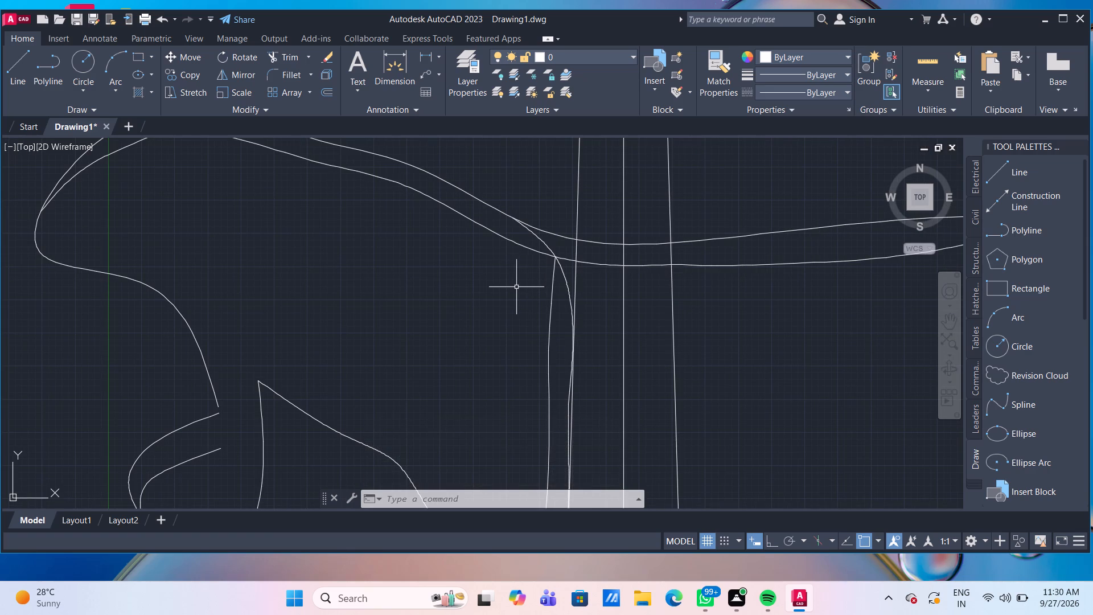
{"action": "key", "text": "o"}
{"action": "key", "text": "Return"}
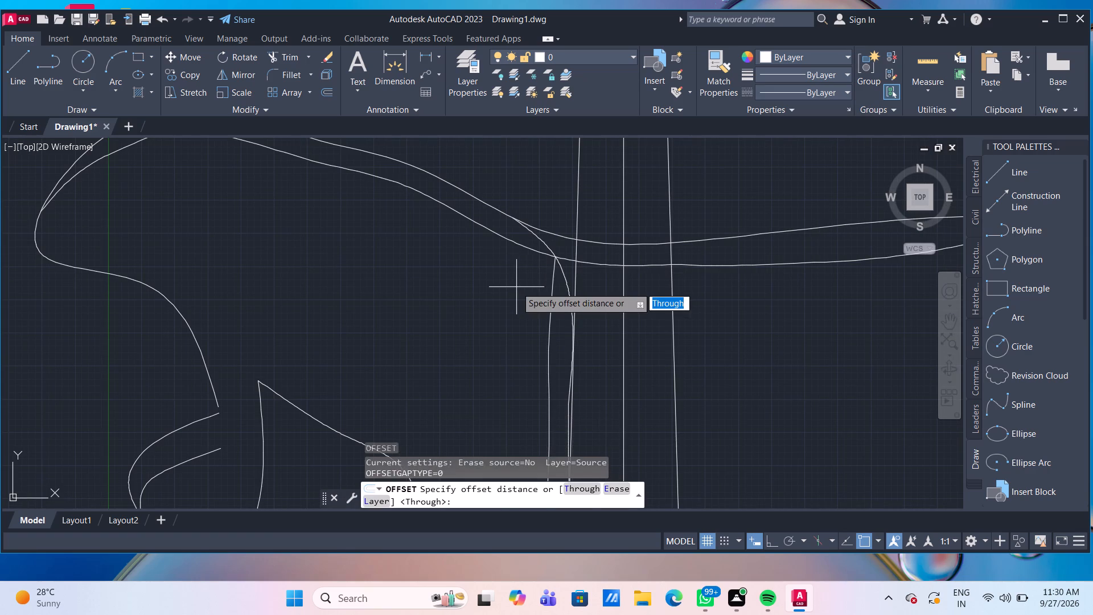
{"action": "key", "text": "Return"}
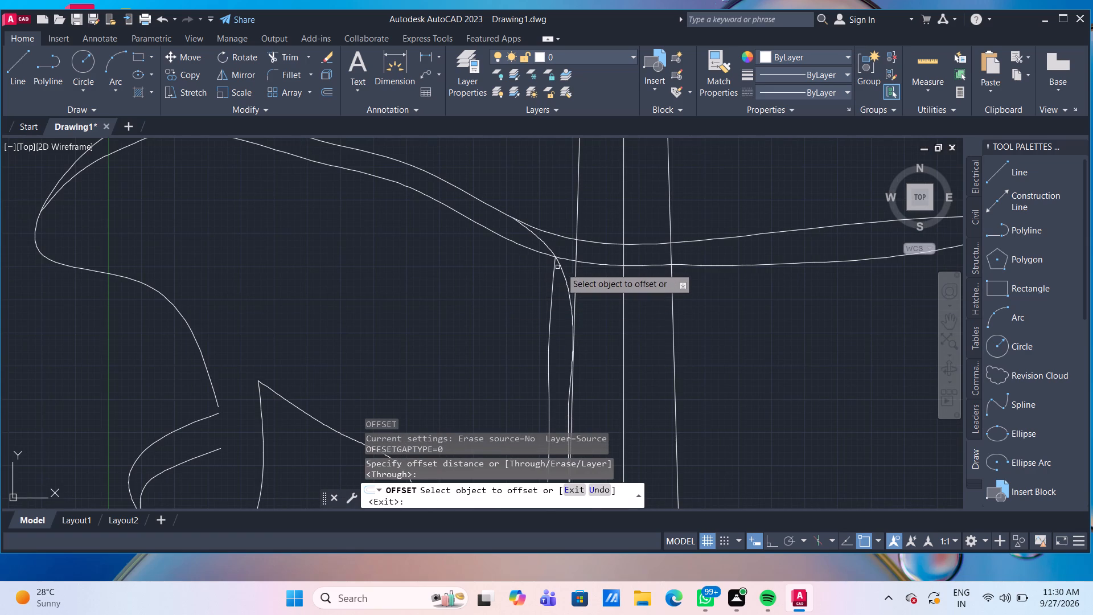
{"action": "left_click", "coordinate": [563, 274]}
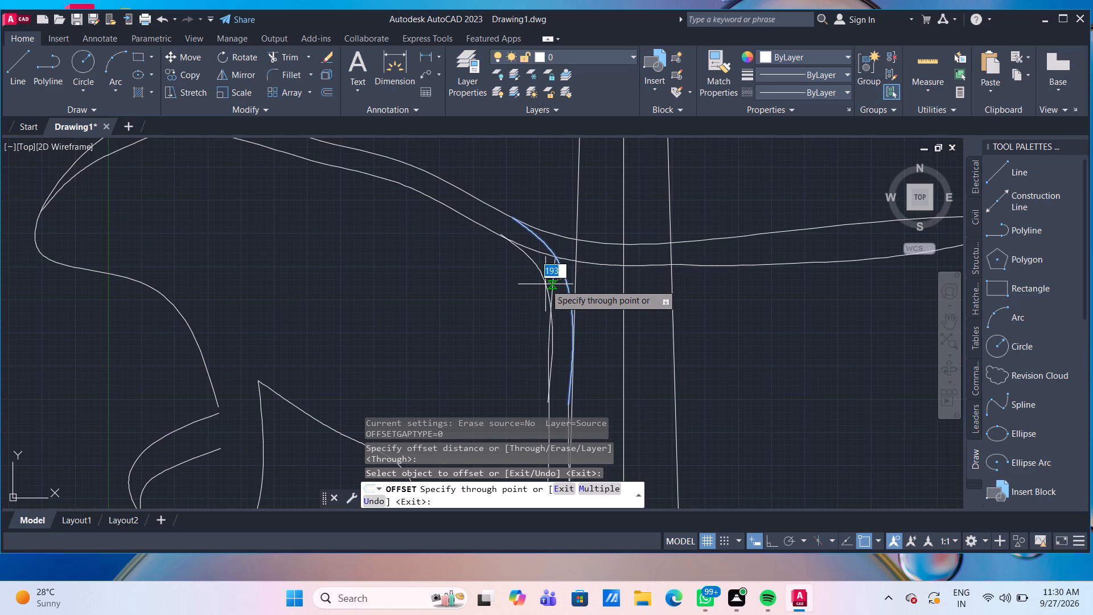
{"action": "type", "text": "200"}
{"action": "key", "text": "Return"}
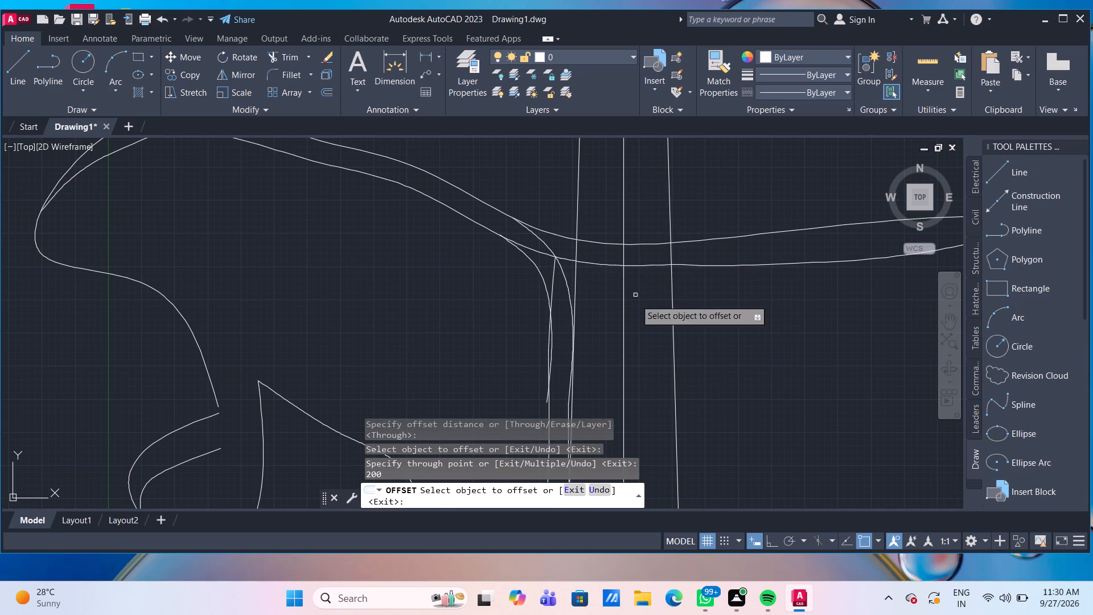
{"action": "key", "text": "Escape"}
Stretch the body spline's middle control vertex near the neck's left edge about 18 mm left, away from the edge.
{"action": "middle_click_drag", "start_coordinate": [568, 352], "coordinate": [533, 171]}
{"action": "scroll", "coordinate": [540, 202], "scroll_direction": "up", "scroll_amount": 1}
{"action": "scroll", "coordinate": [498, 236], "scroll_direction": "down", "scroll_amount": 3}
{"action": "scroll", "coordinate": [476, 240], "scroll_direction": "up", "scroll_amount": 2}
{"action": "middle_click_drag", "start_coordinate": [484, 243], "coordinate": [467, 185]}
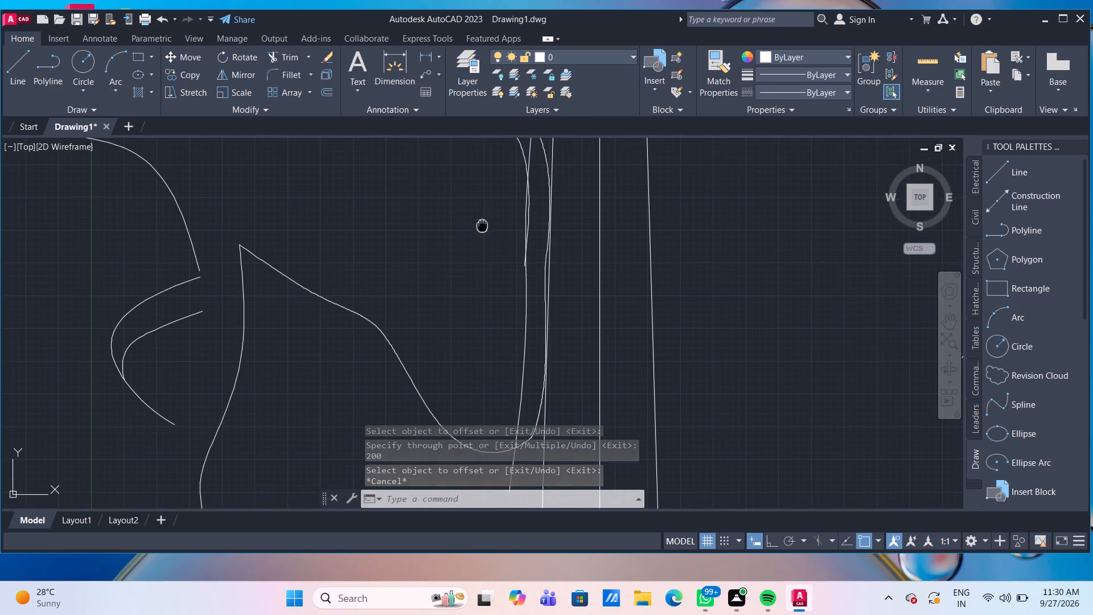
{"action": "middle_click_drag", "start_coordinate": [467, 185], "coordinate": [447, 127]}
{"action": "scroll", "coordinate": [450, 141], "scroll_direction": "up", "scroll_amount": 1}
{"action": "scroll", "coordinate": [521, 208], "scroll_direction": "down", "scroll_amount": 3}
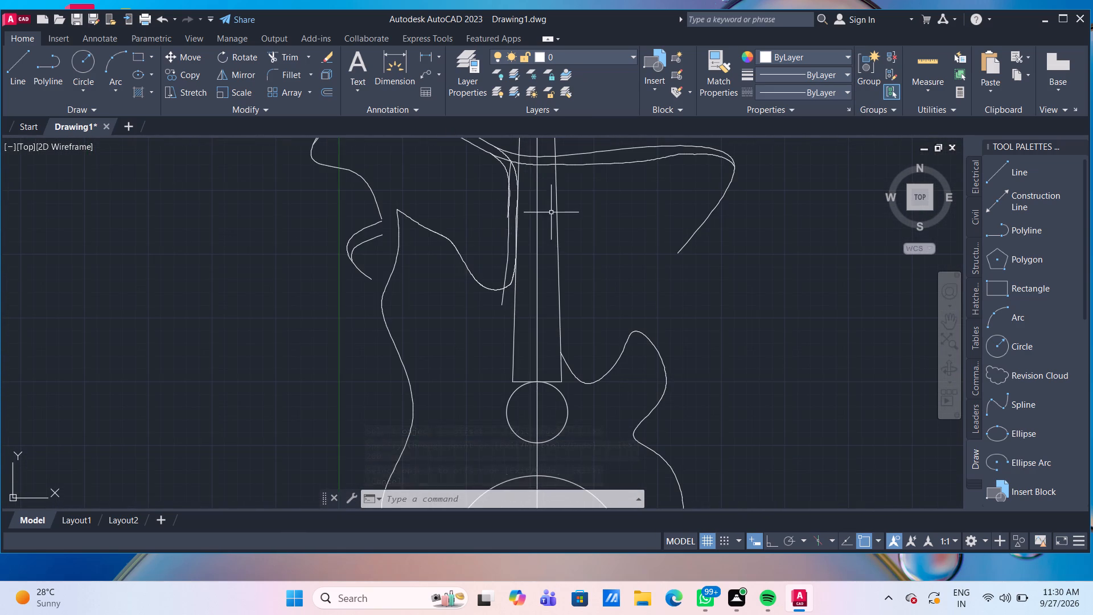
{"action": "scroll", "coordinate": [540, 223], "scroll_direction": "up", "scroll_amount": 2}
{"action": "scroll", "coordinate": [479, 283], "scroll_direction": "up", "scroll_amount": 2}
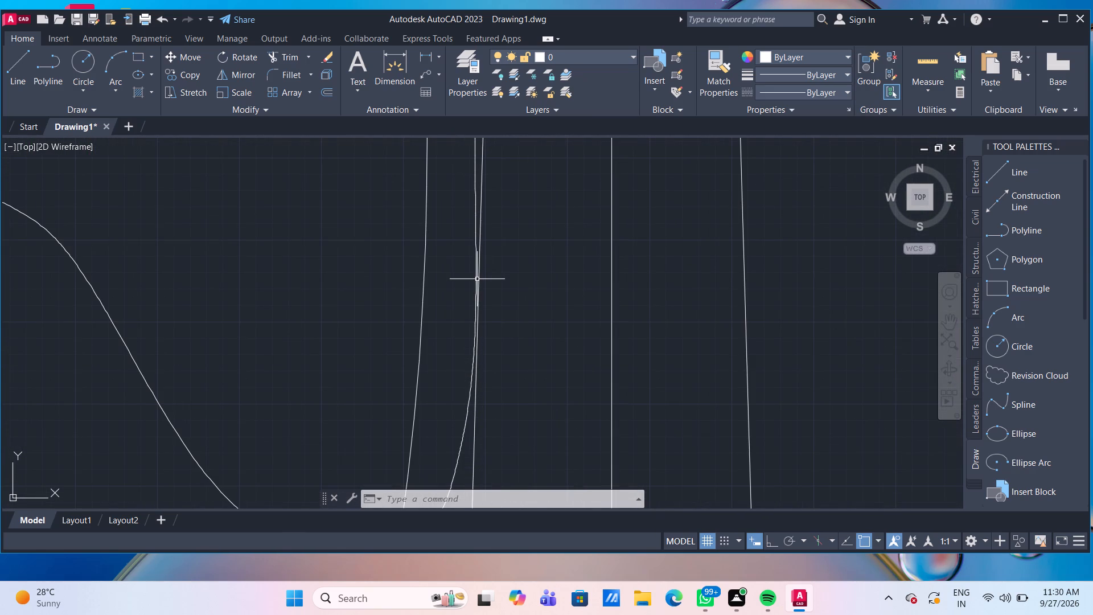
{"action": "left_click", "coordinate": [475, 271]}
{"action": "scroll", "coordinate": [478, 308], "scroll_direction": "down", "scroll_amount": 1}
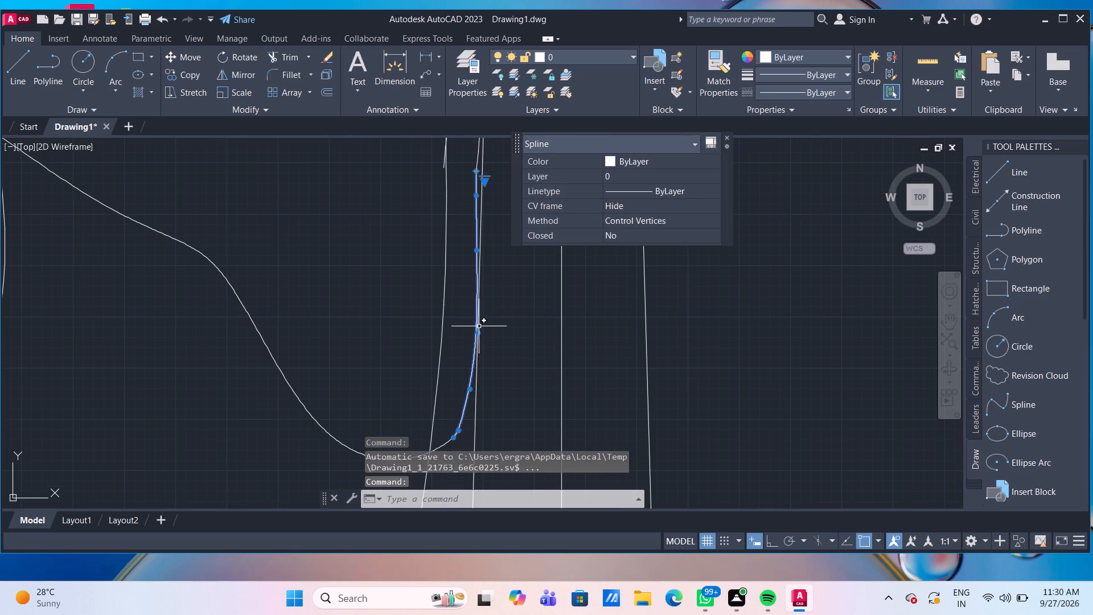
{"action": "scroll", "coordinate": [478, 332], "scroll_direction": "up", "scroll_amount": 3}
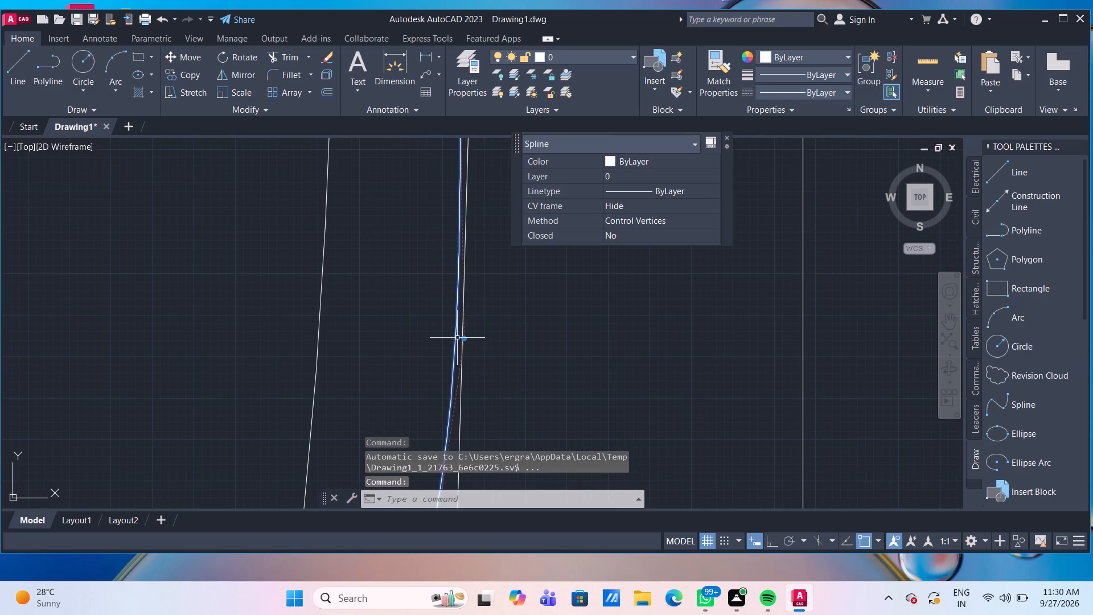
{"action": "left_click", "coordinate": [467, 341]}
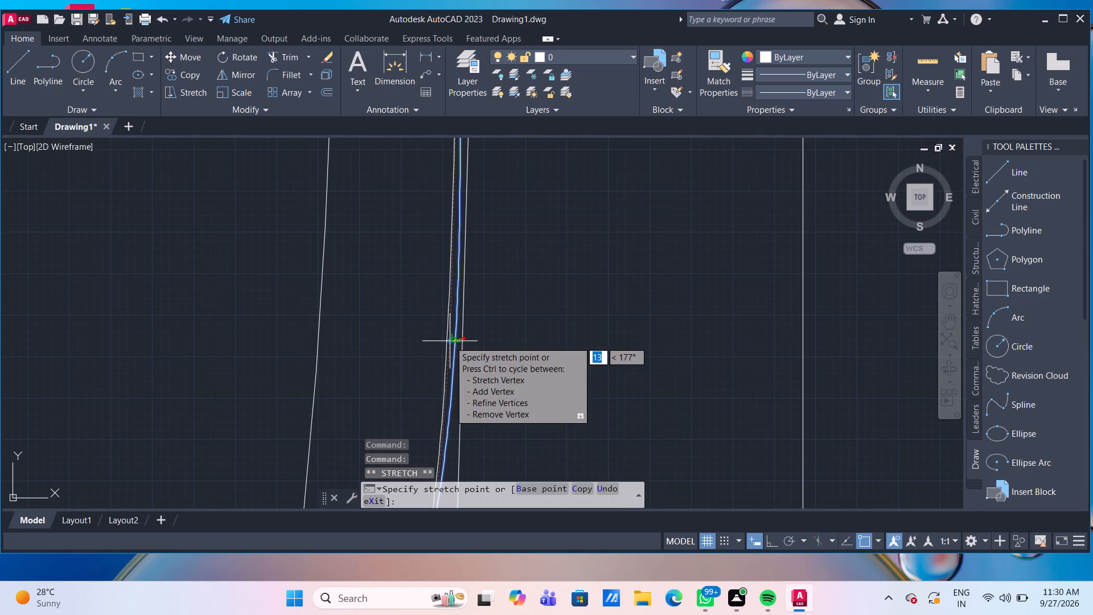
{"action": "scroll", "coordinate": [449, 338], "scroll_direction": "up", "scroll_amount": 2}
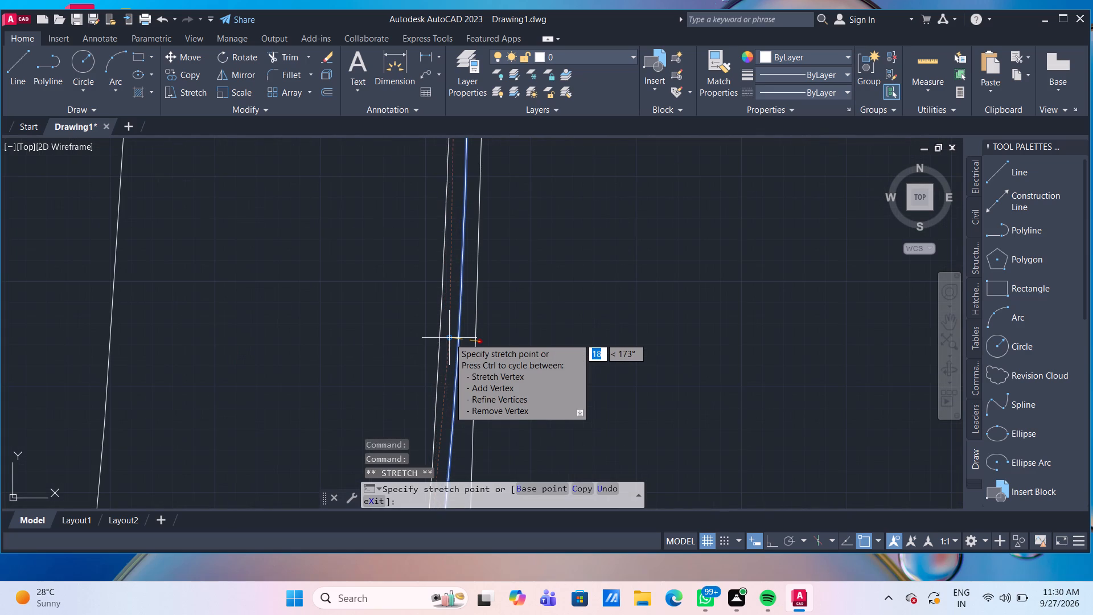
{"action": "left_click", "coordinate": [449, 338]}
{"action": "scroll", "coordinate": [449, 338], "scroll_direction": "down", "scroll_amount": 4}
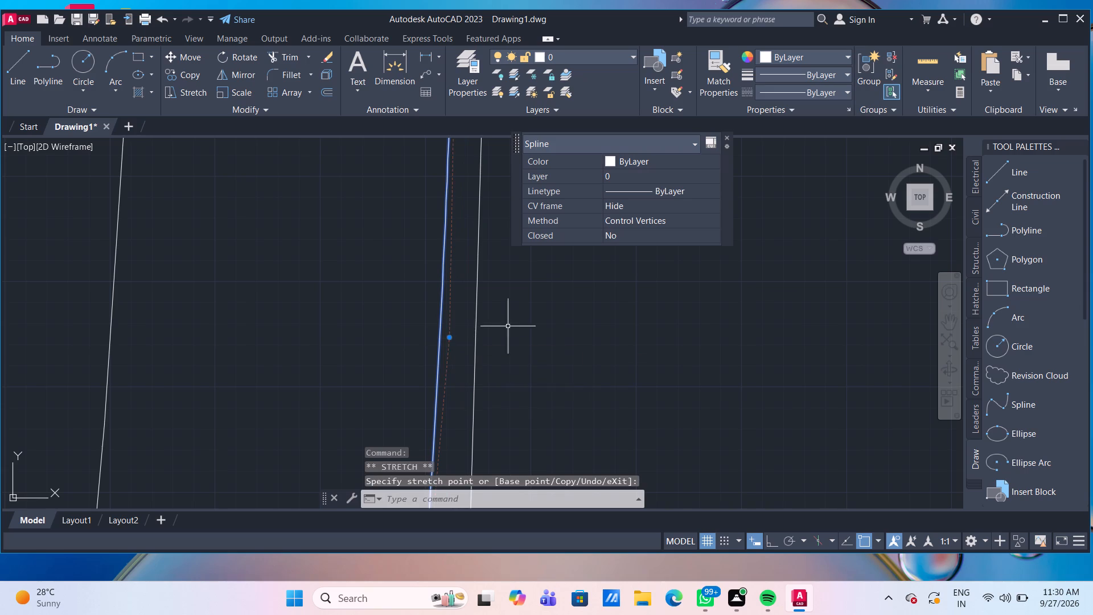
{"action": "scroll", "coordinate": [586, 325], "scroll_direction": "down", "scroll_amount": 7}
{"action": "scroll", "coordinate": [607, 306], "scroll_direction": "up", "scroll_amount": 2}
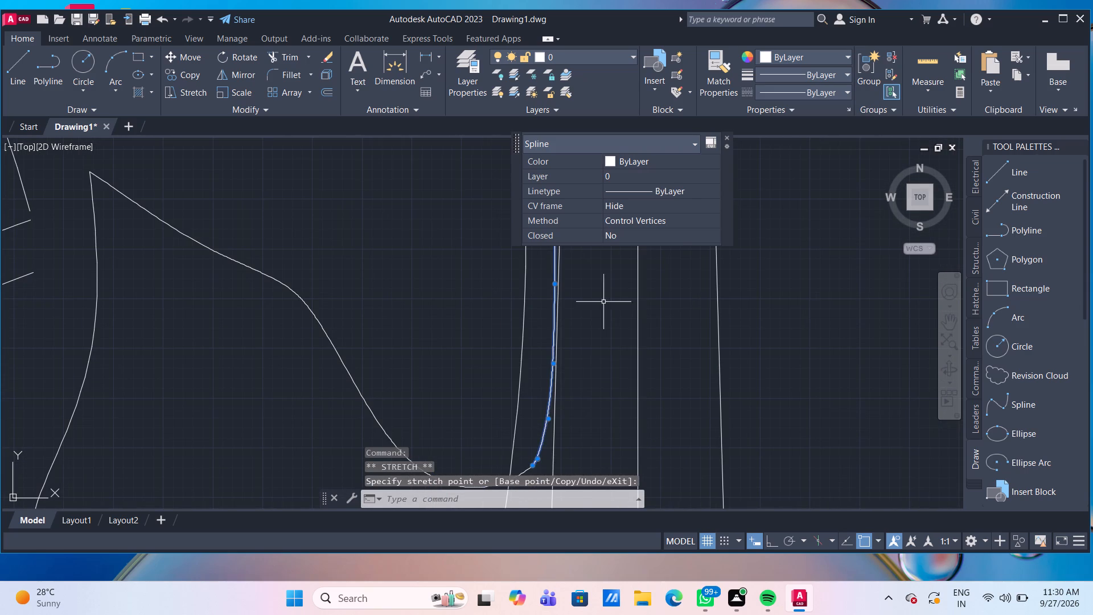
{"action": "key", "text": "Escape"}
Stretch the joining spline's lower end point about 13 mm right, toward the neck's left edge.
{"action": "scroll", "coordinate": [545, 192], "scroll_direction": "up", "scroll_amount": 2}
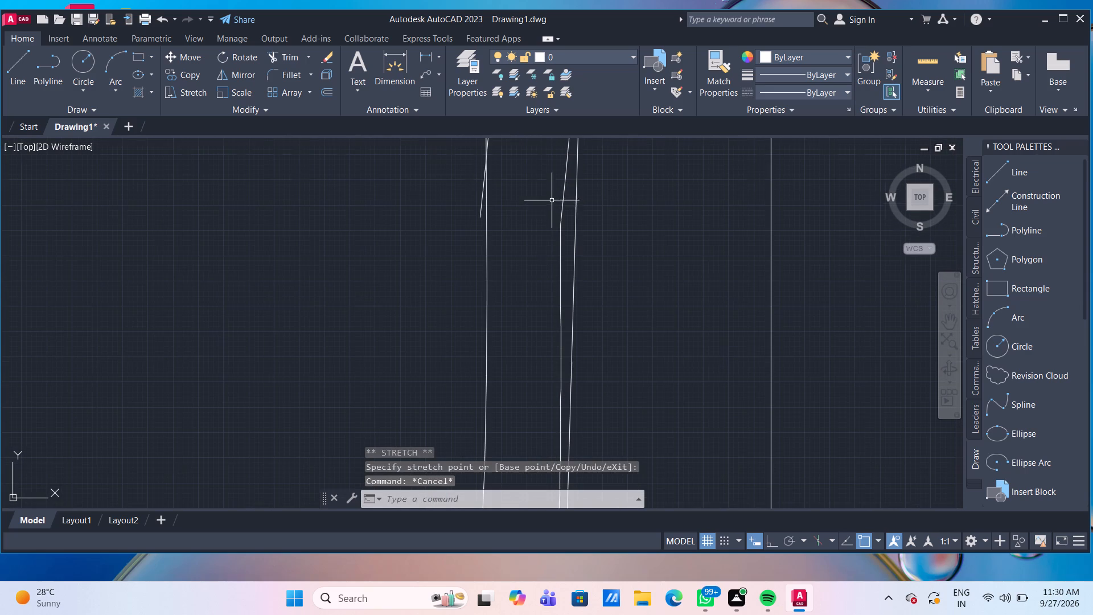
{"action": "left_click", "coordinate": [559, 219]}
{"action": "left_click", "coordinate": [558, 227]}
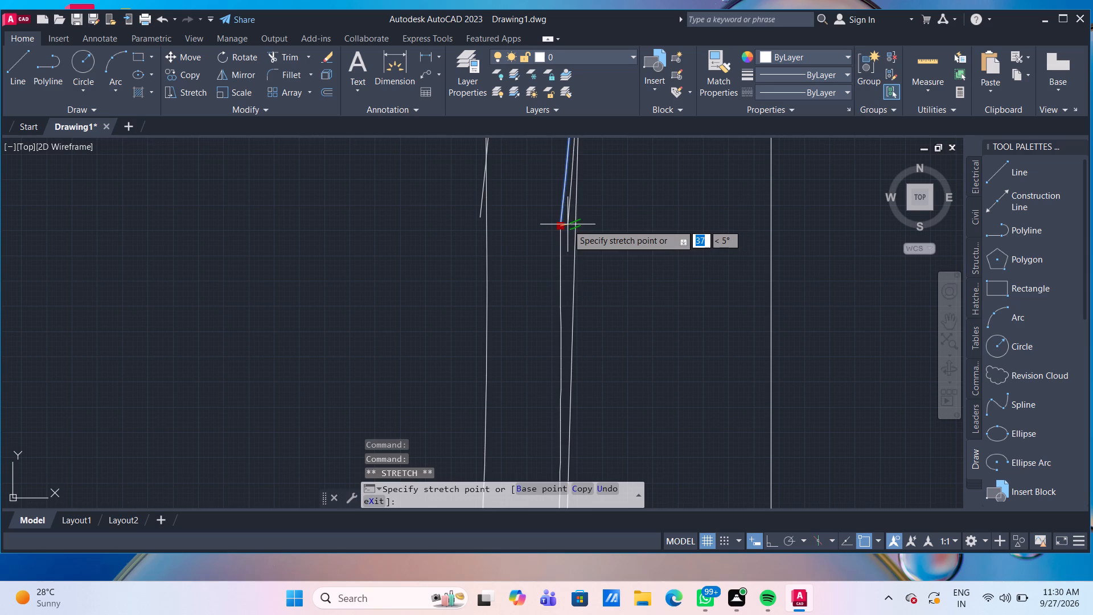
{"action": "scroll", "coordinate": [568, 224], "scroll_direction": "up", "scroll_amount": 3}
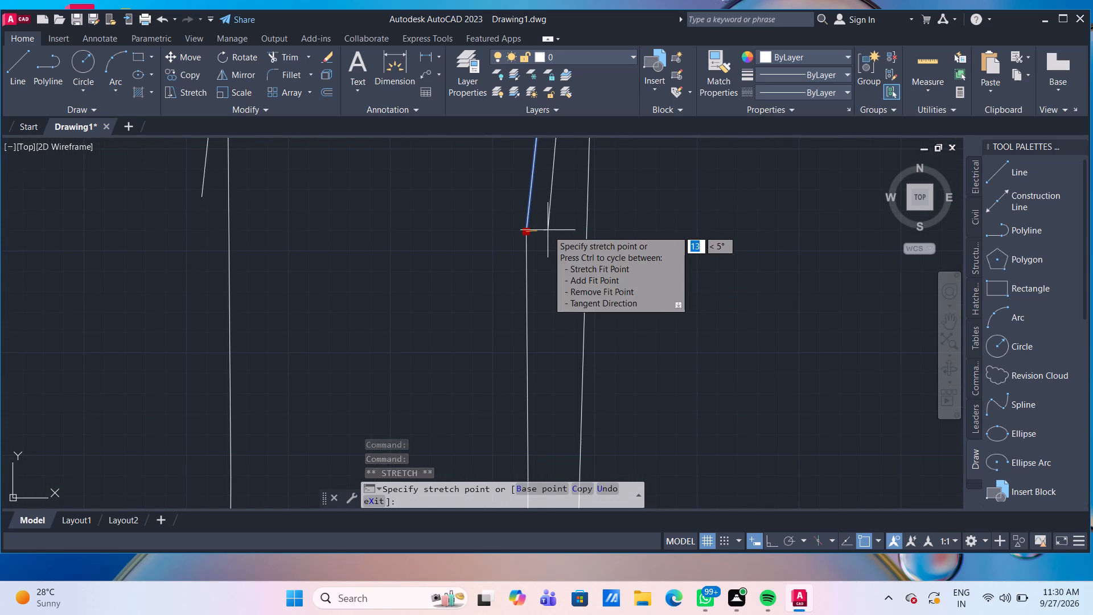
{"action": "left_click", "coordinate": [548, 230]}
{"action": "key", "text": "Escape"}
Stretch the body spline's top end point onto the joining spline's moved lower end.
{"action": "left_click", "coordinate": [524, 245]}
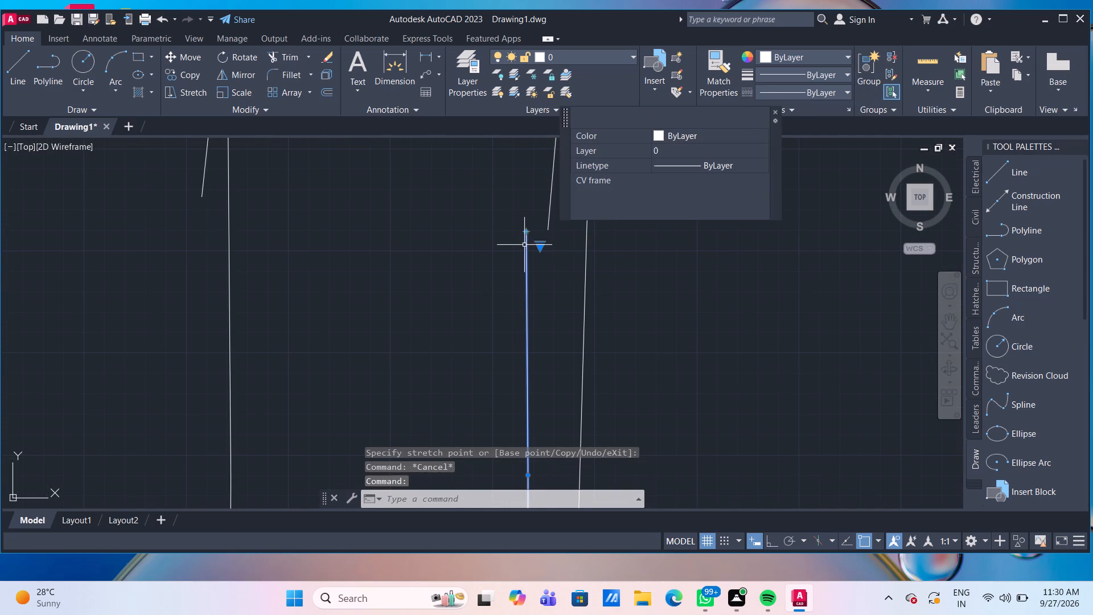
{"action": "left_click", "coordinate": [527, 233]}
{"action": "left_click", "coordinate": [546, 229]}
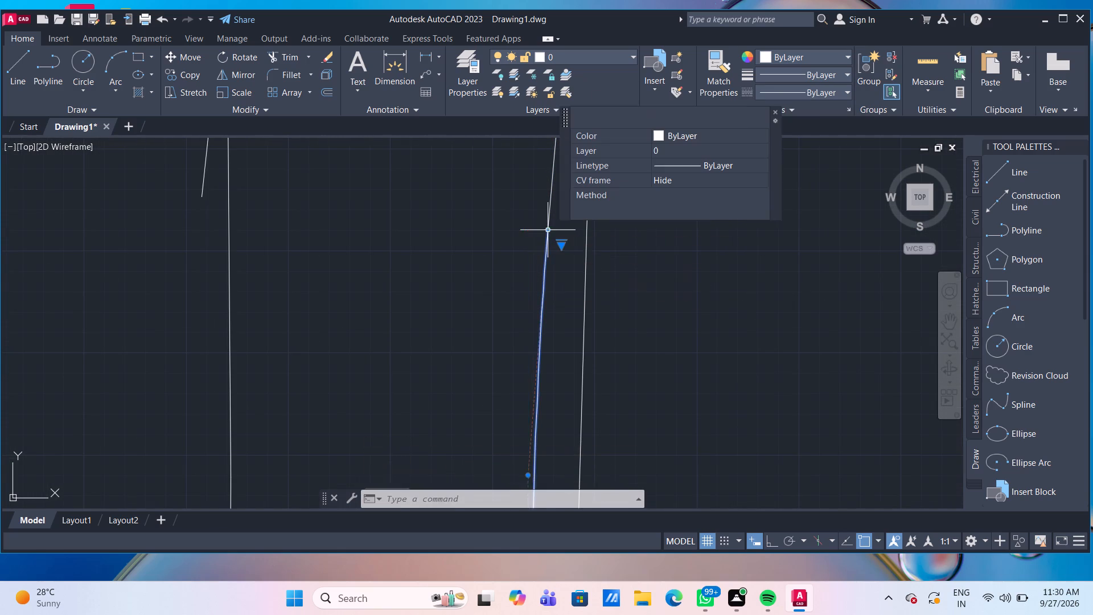
{"action": "key", "text": "Escape"}
Trim the lower horn curve between the offset spline and the neck-side junction, and the offset's protruding tip.
{"action": "scroll", "coordinate": [512, 274], "scroll_direction": "down", "scroll_amount": 4}
{"action": "scroll", "coordinate": [652, 278], "scroll_direction": "down", "scroll_amount": 1}
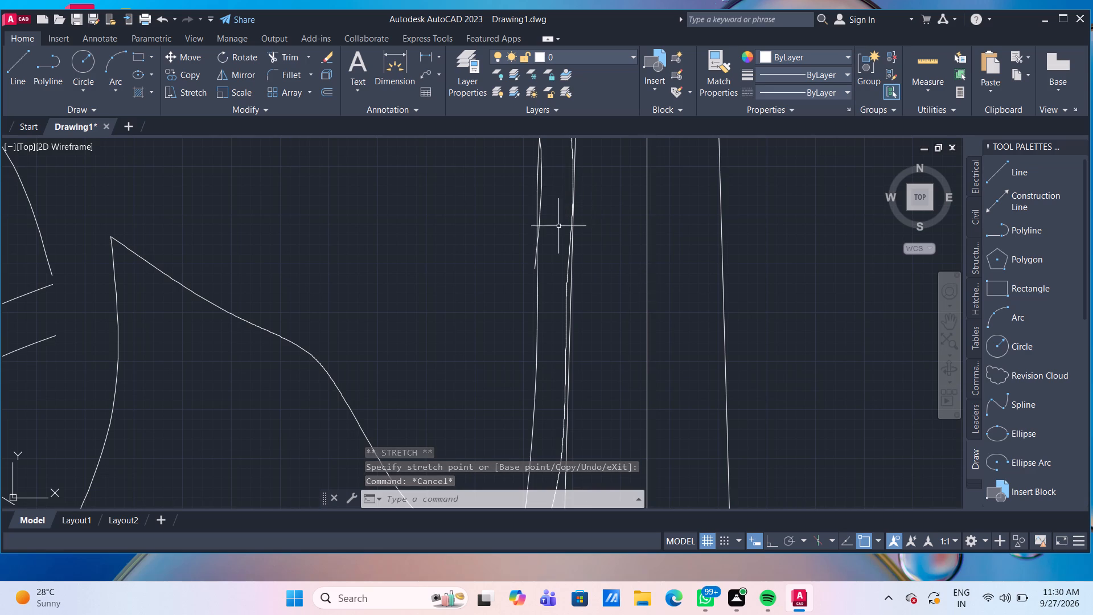
{"action": "scroll", "coordinate": [552, 242], "scroll_direction": "up", "scroll_amount": 3}
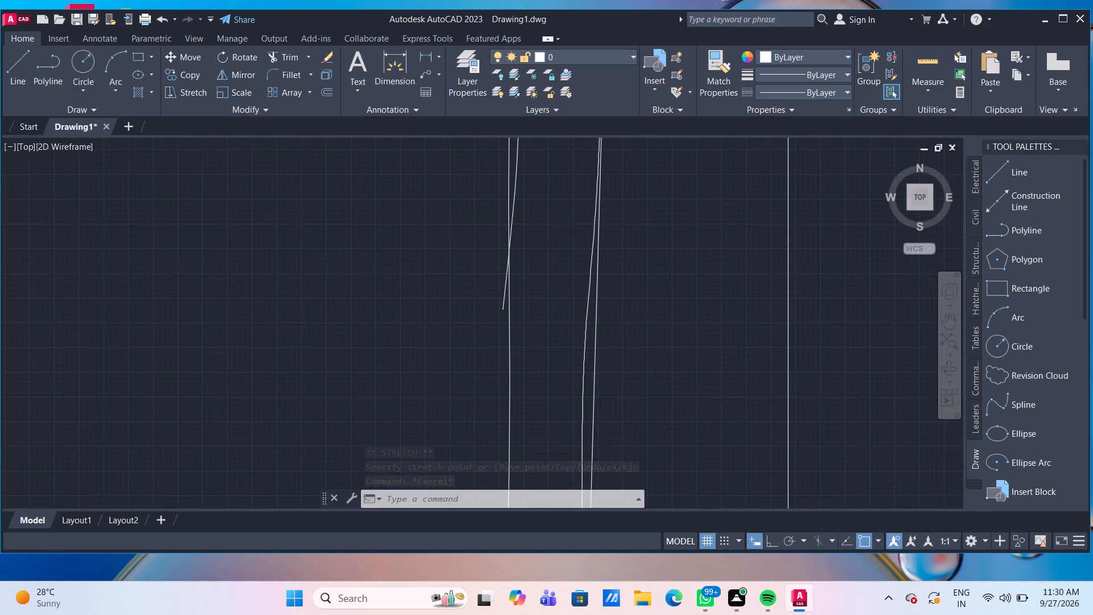
{"action": "scroll", "coordinate": [550, 240], "scroll_direction": "down", "scroll_amount": 6}
{"action": "scroll", "coordinate": [553, 212], "scroll_direction": "up", "scroll_amount": 3}
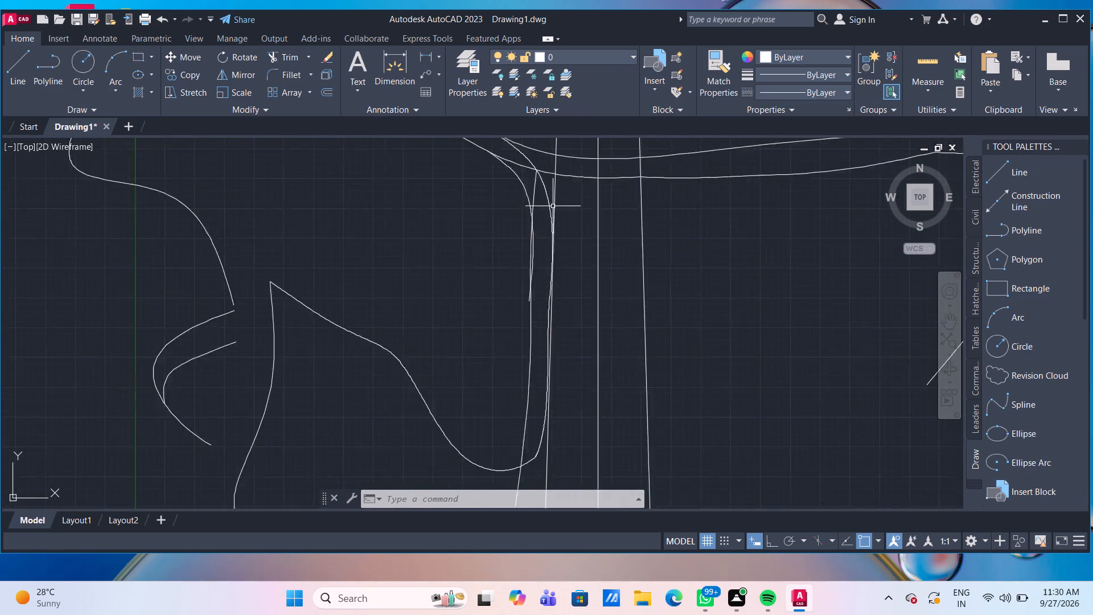
{"action": "middle_click_drag", "start_coordinate": [511, 196], "coordinate": [513, 317]}
{"action": "scroll", "coordinate": [453, 301], "scroll_direction": "up", "scroll_amount": 1}
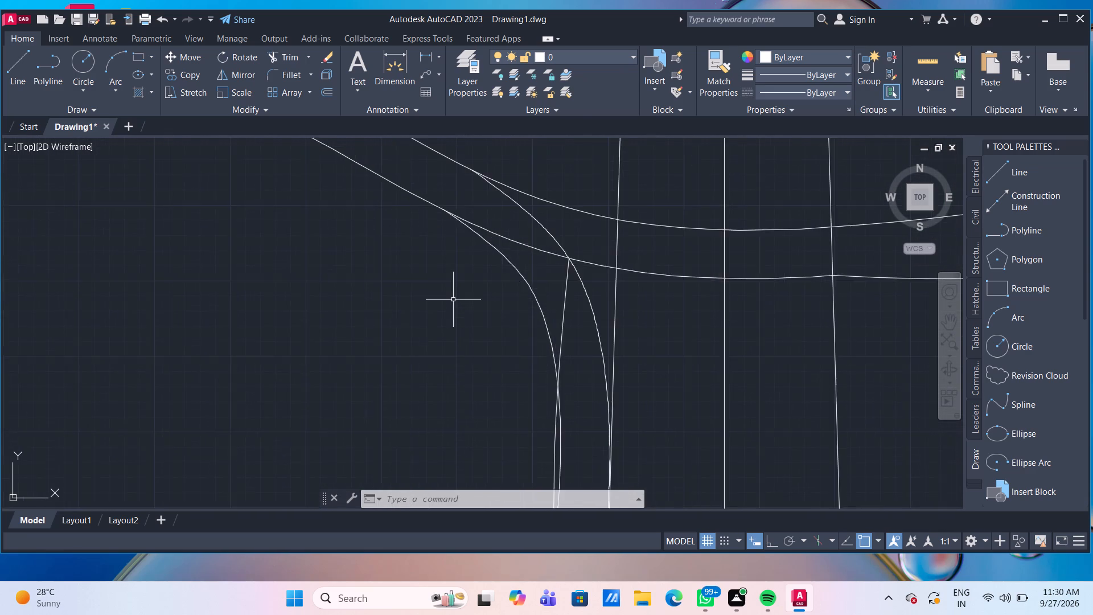
{"action": "scroll", "coordinate": [453, 300], "scroll_direction": "up", "scroll_amount": 1}
{"action": "type", "text": "TR"}
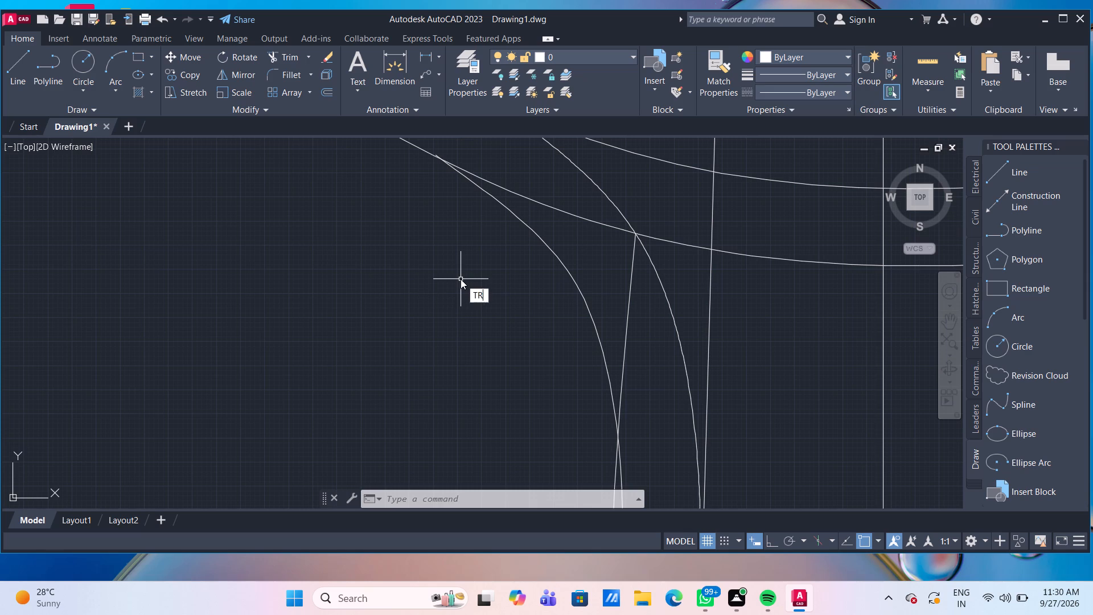
{"action": "key", "text": "Return"}
{"action": "left_click", "coordinate": [553, 206]}
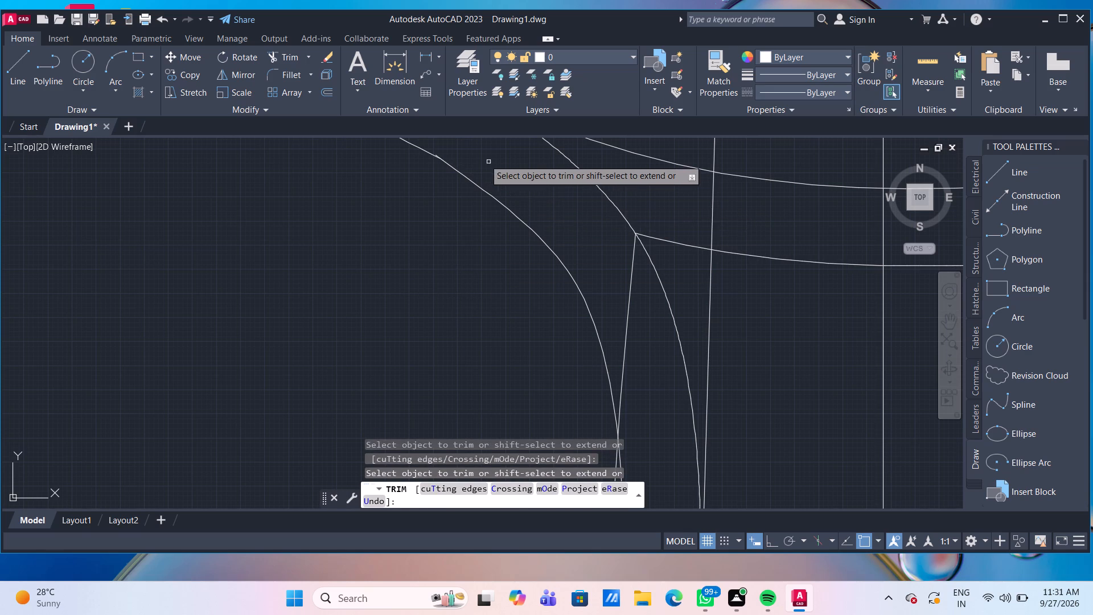
{"action": "scroll", "coordinate": [476, 152], "scroll_direction": "up", "scroll_amount": 1}
{"action": "scroll", "coordinate": [387, 155], "scroll_direction": "up", "scroll_amount": 2}
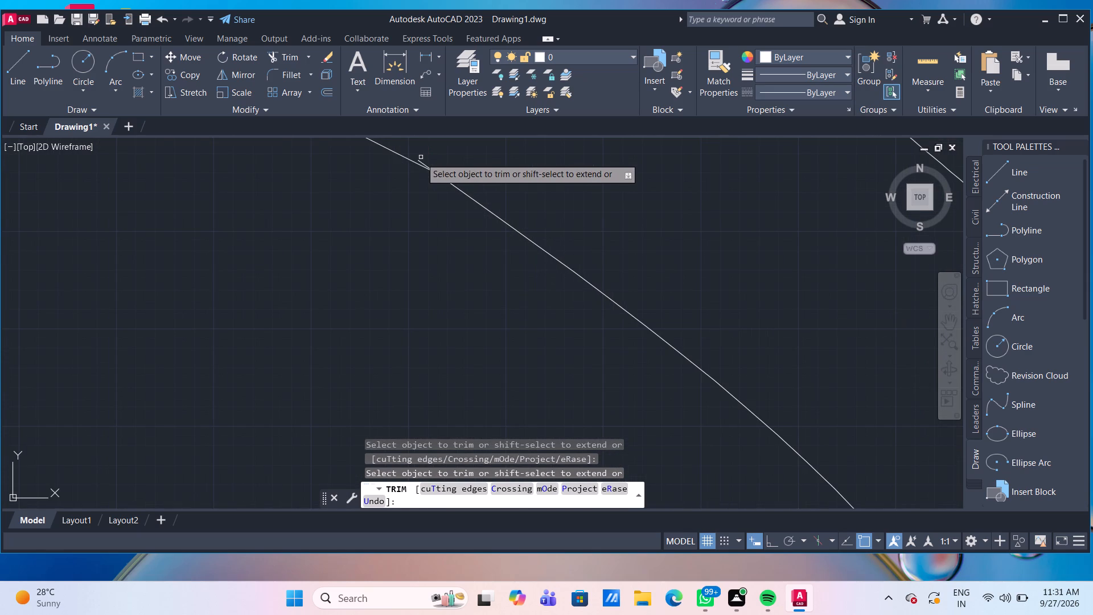
{"action": "left_click", "coordinate": [422, 161]}
Trim the inner spline's upper end from the neck-side junction down to the offset joining spline.
{"action": "scroll", "coordinate": [648, 194], "scroll_direction": "down", "scroll_amount": 4}
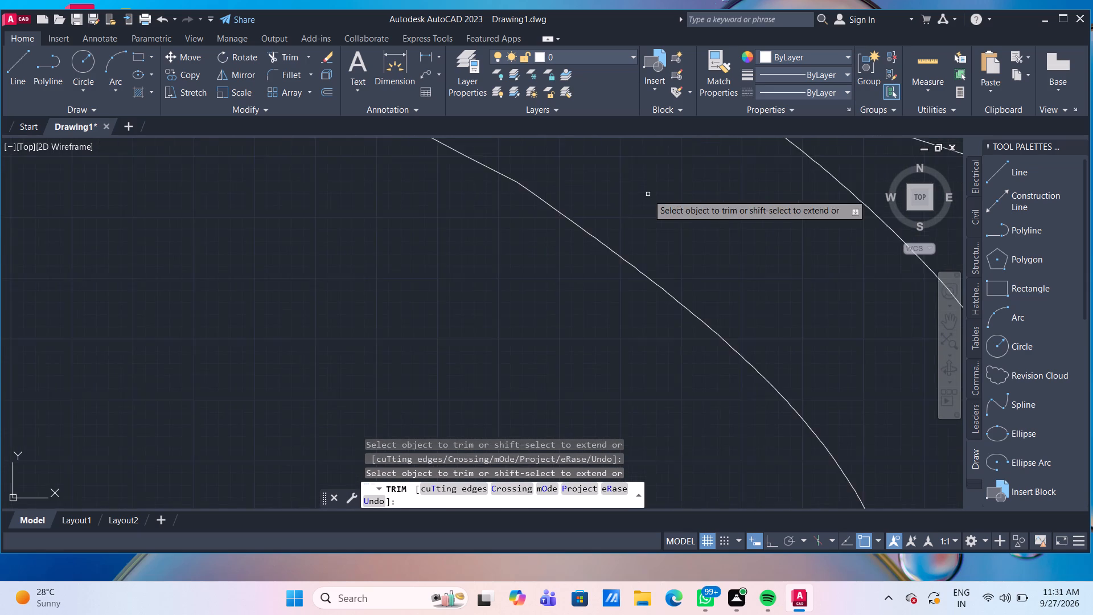
{"action": "scroll", "coordinate": [743, 228], "scroll_direction": "down", "scroll_amount": 1}
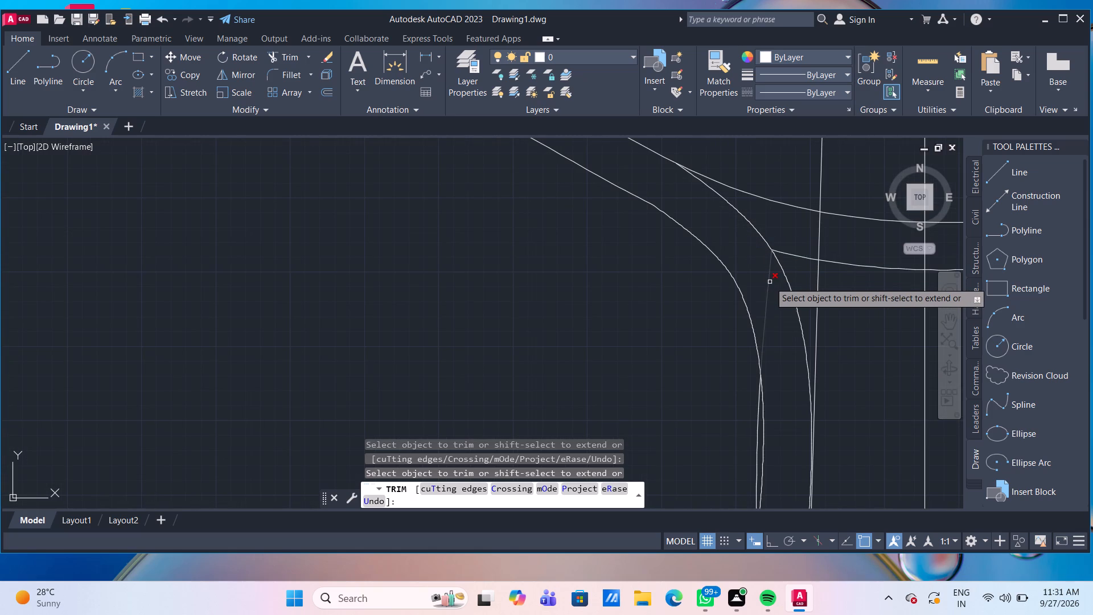
{"action": "left_click", "coordinate": [770, 282]}
{"action": "scroll", "coordinate": [770, 282], "scroll_direction": "down", "scroll_amount": 3}
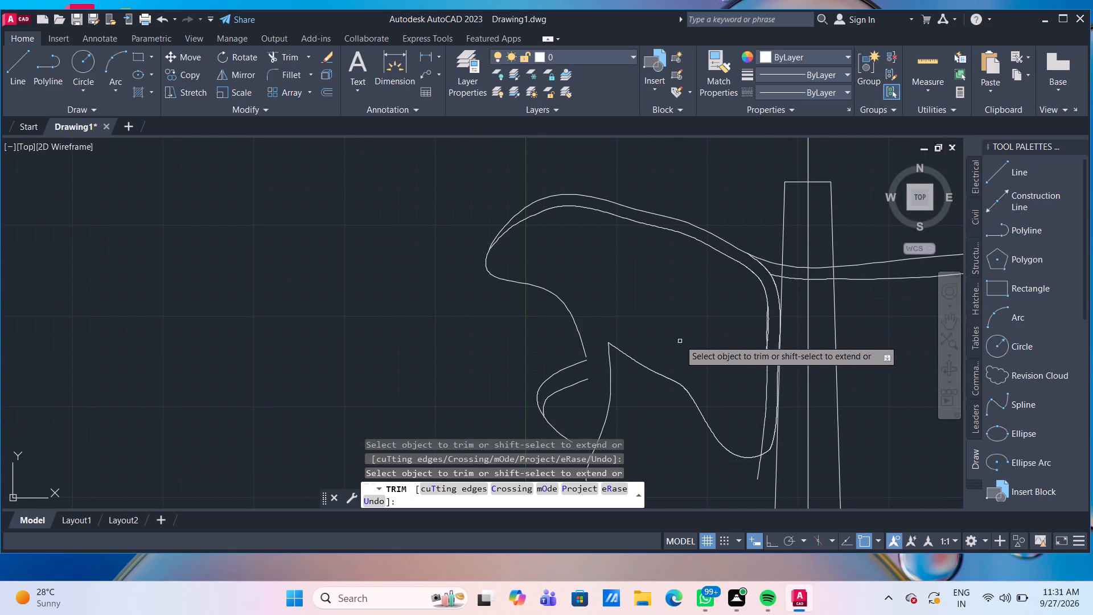
{"action": "scroll", "coordinate": [702, 316], "scroll_direction": "up", "scroll_amount": 1}
{"action": "middle_click_drag", "start_coordinate": [702, 316], "coordinate": [610, 305]}
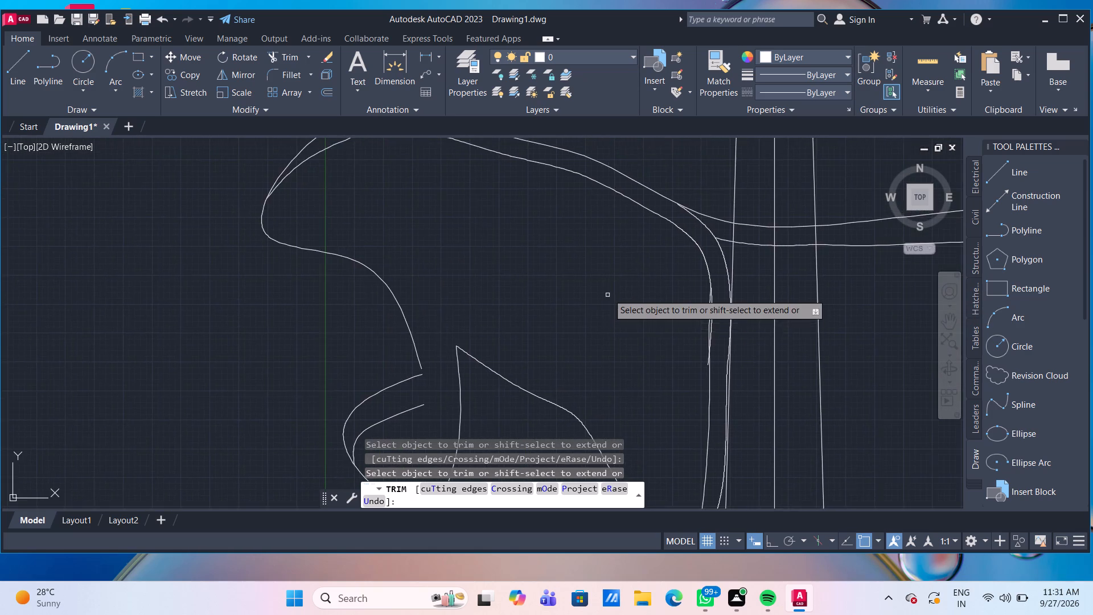
{"action": "scroll", "coordinate": [608, 294], "scroll_direction": "down", "scroll_amount": 2}
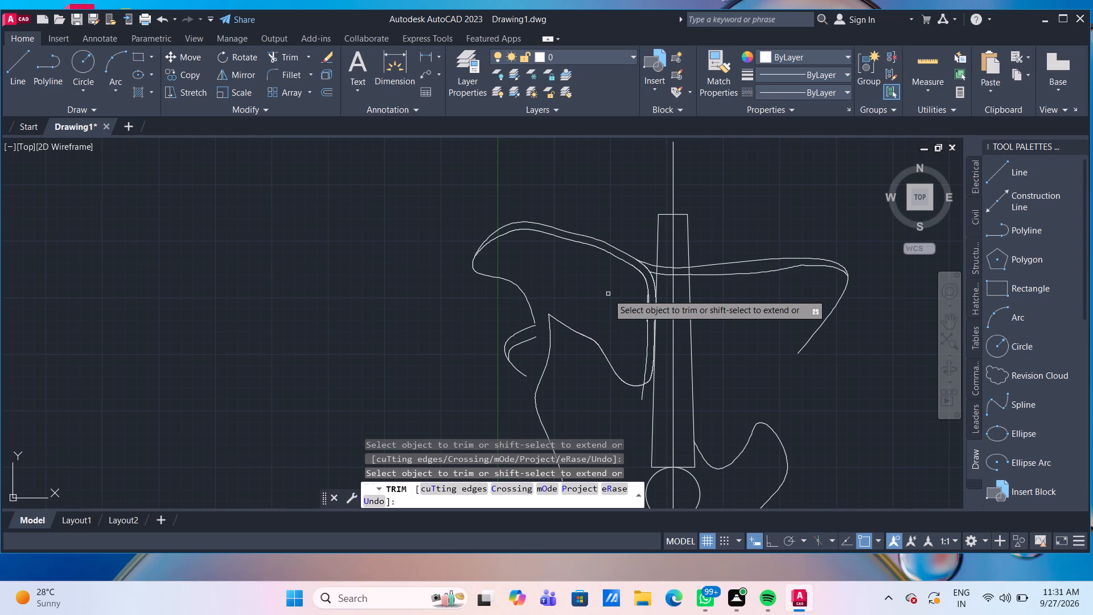
Trim the inner contour's short piece above the neck-side junction and the offset's tail below the cutaway's lowest curve.
{"action": "scroll", "coordinate": [686, 268], "scroll_direction": "up", "scroll_amount": 4}
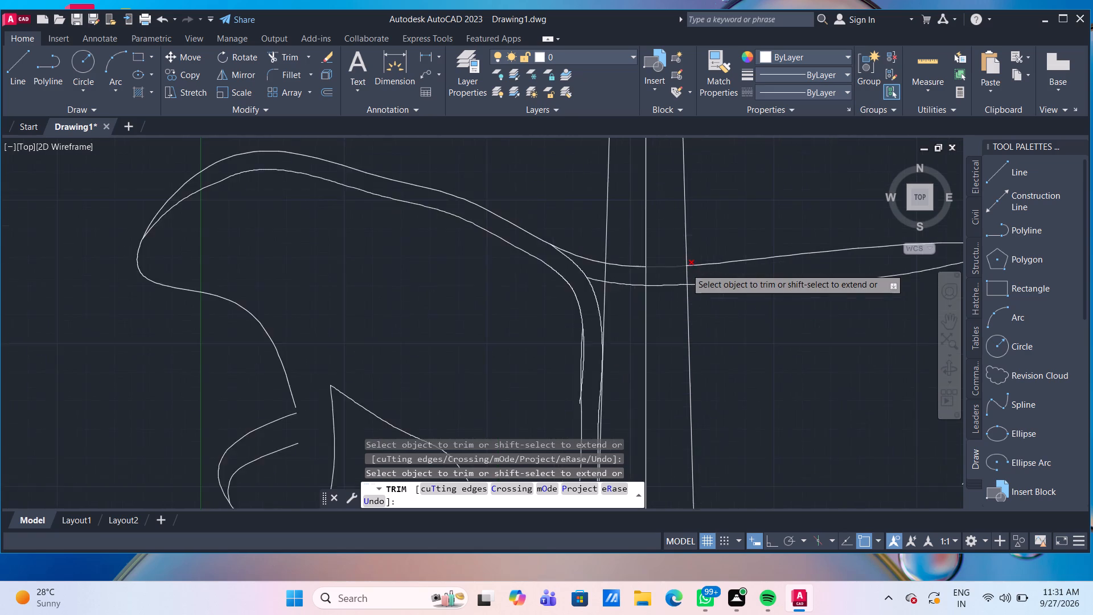
{"action": "left_click", "coordinate": [406, 264]}
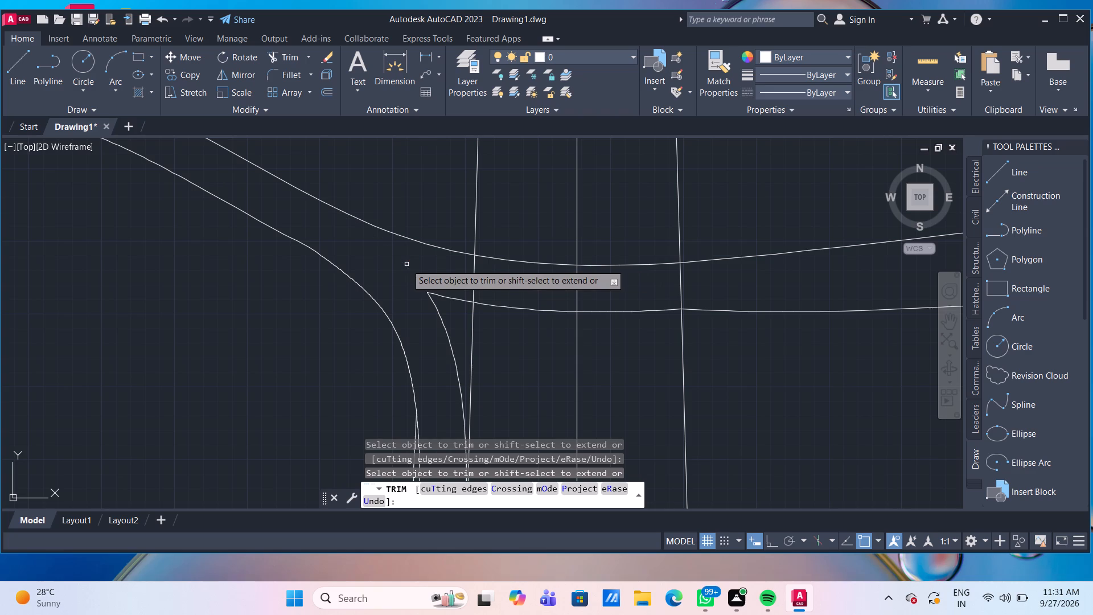
{"action": "scroll", "coordinate": [447, 189], "scroll_direction": "down", "scroll_amount": 5}
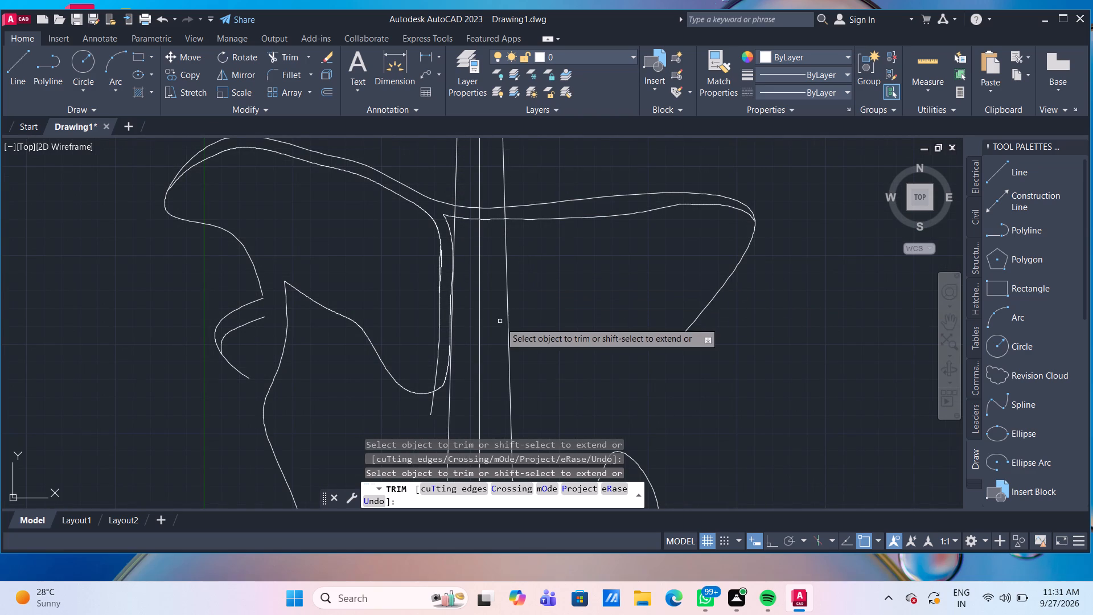
{"action": "left_click", "coordinate": [433, 401]}
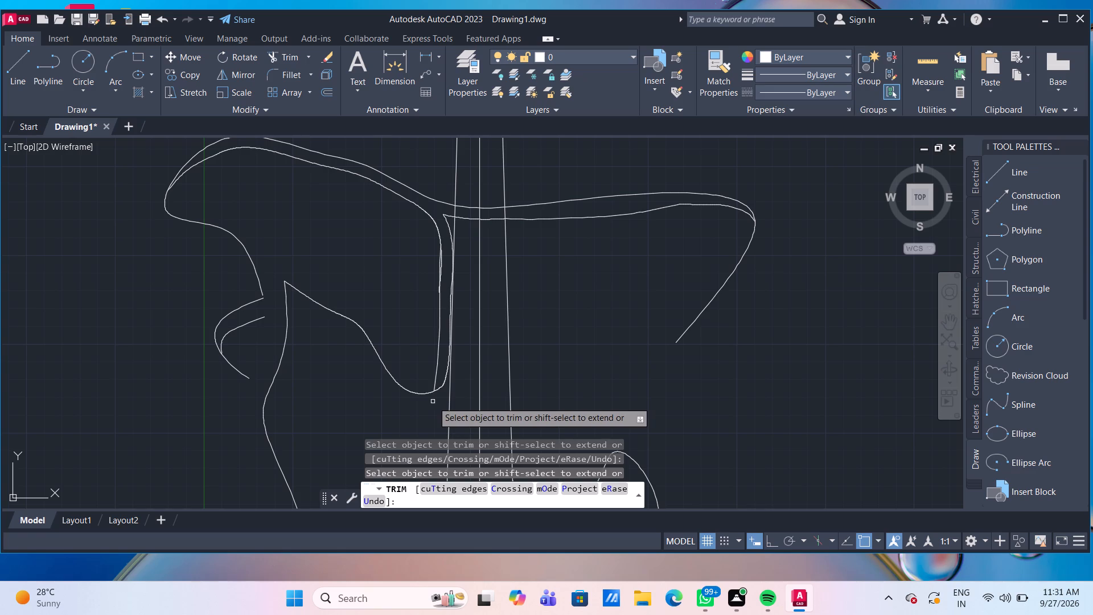
Trim the overlapping spline ends where the offset joining spline meets the lower inner spline beside the neck.
{"action": "scroll", "coordinate": [441, 250], "scroll_direction": "up", "scroll_amount": 3}
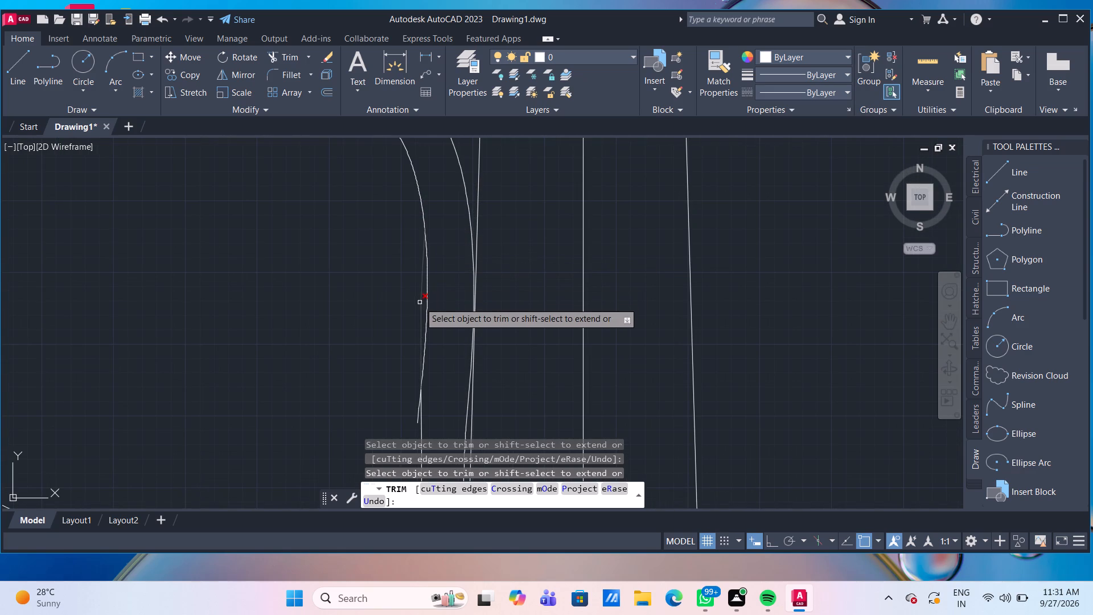
{"action": "left_click", "coordinate": [420, 302]}
{"action": "scroll", "coordinate": [406, 322], "scroll_direction": "down", "scroll_amount": 2}
{"action": "middle_click_drag", "start_coordinate": [402, 322], "coordinate": [409, 267]}
{"action": "scroll", "coordinate": [409, 272], "scroll_direction": "up", "scroll_amount": 1}
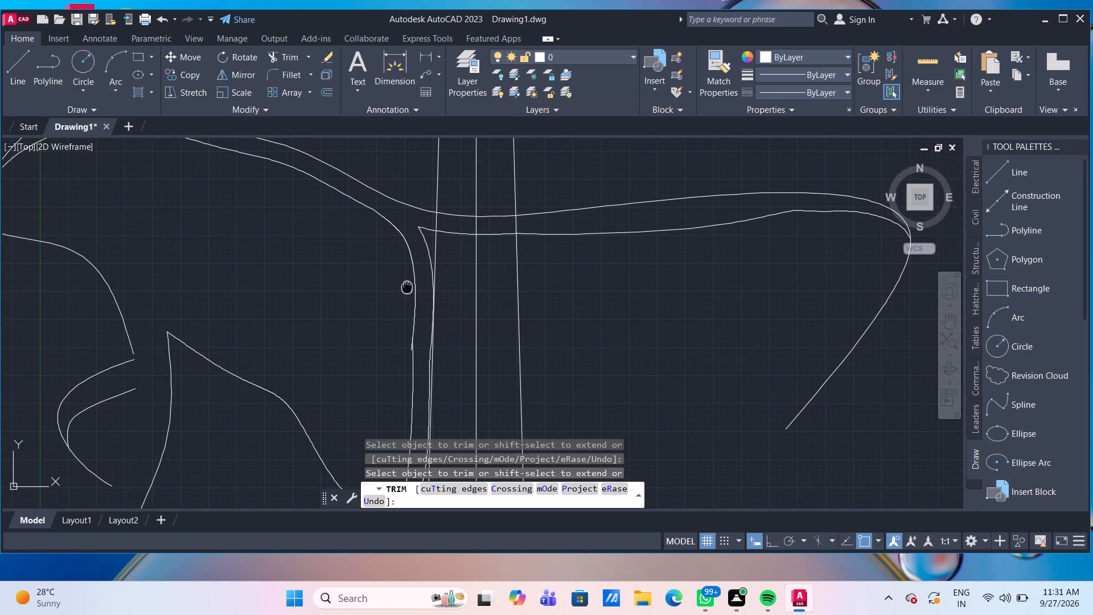
{"action": "scroll", "coordinate": [393, 324], "scroll_direction": "up", "scroll_amount": 2}
{"action": "scroll", "coordinate": [443, 344], "scroll_direction": "up", "scroll_amount": 2}
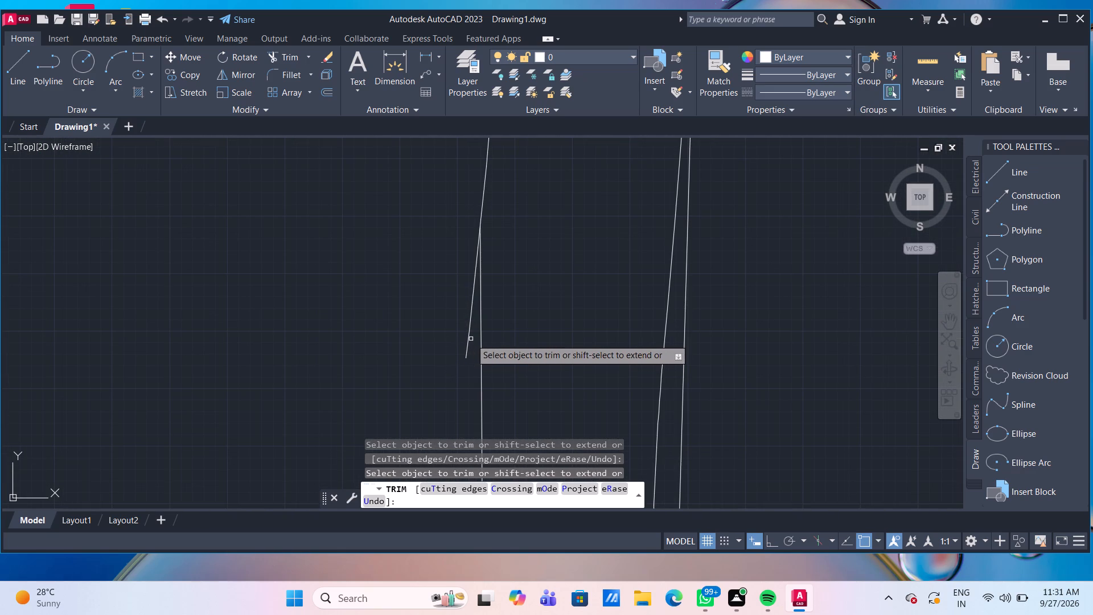
{"action": "left_click", "coordinate": [466, 336]}
{"action": "key", "text": "Escape"}
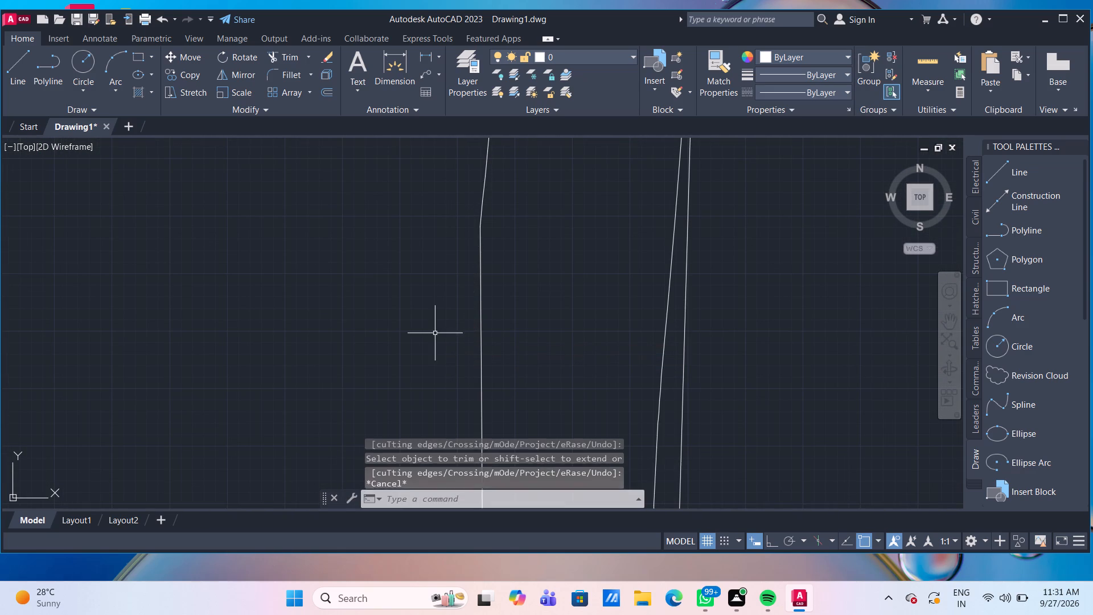
Stretch the lower inner spline's top end point about 152 mm upward onto the upper inner spline.
{"action": "scroll", "coordinate": [455, 287], "scroll_direction": "down", "scroll_amount": 7}
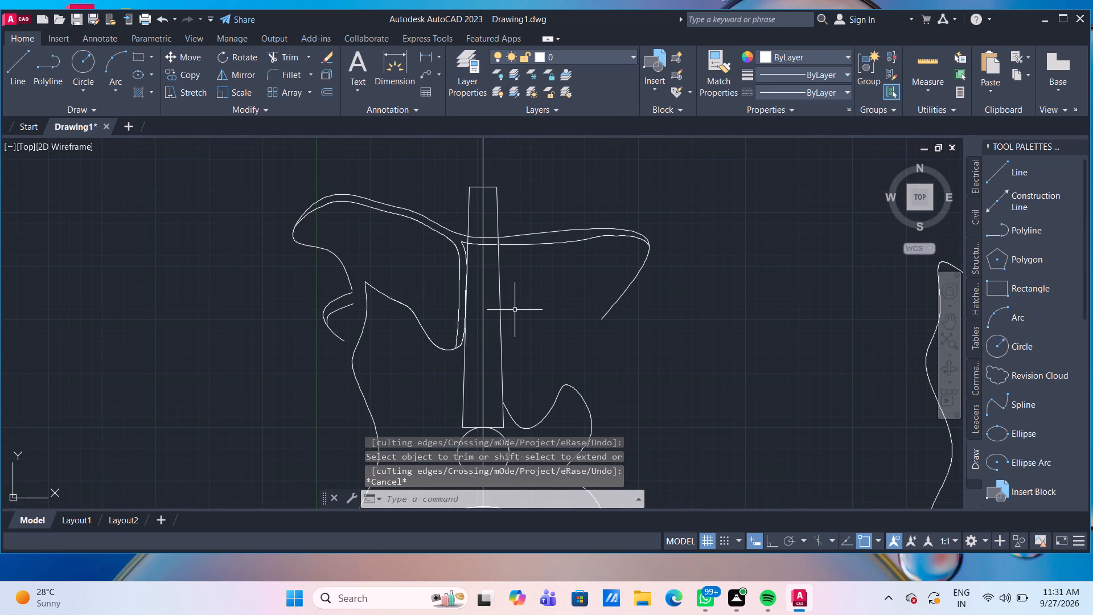
{"action": "scroll", "coordinate": [440, 267], "scroll_direction": "up", "scroll_amount": 4}
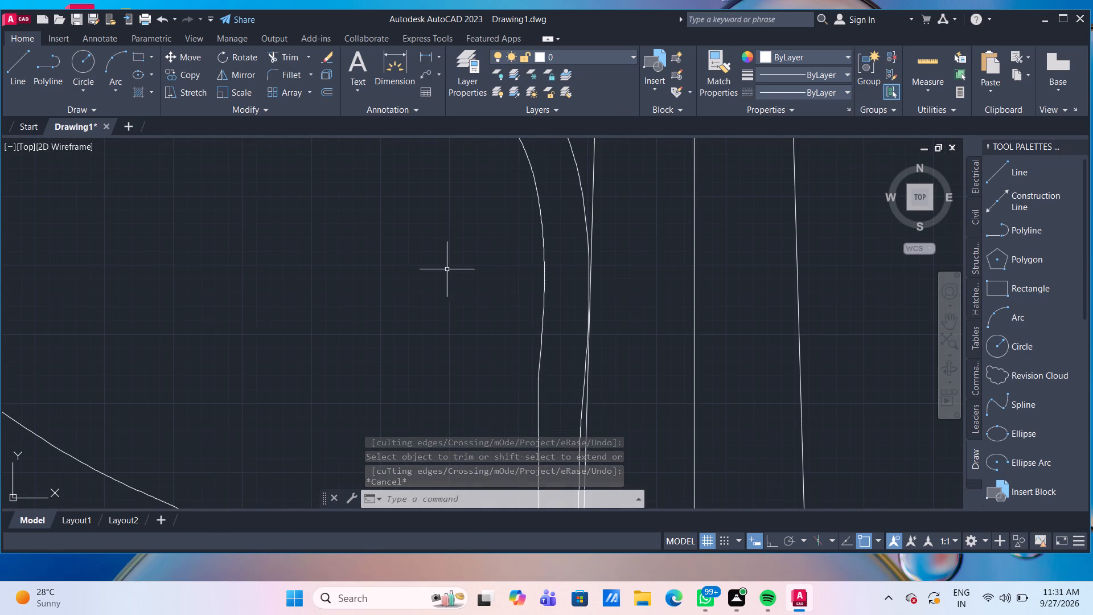
{"action": "middle_click_drag", "start_coordinate": [532, 297], "coordinate": [492, 194]}
{"action": "left_click", "coordinate": [500, 309]}
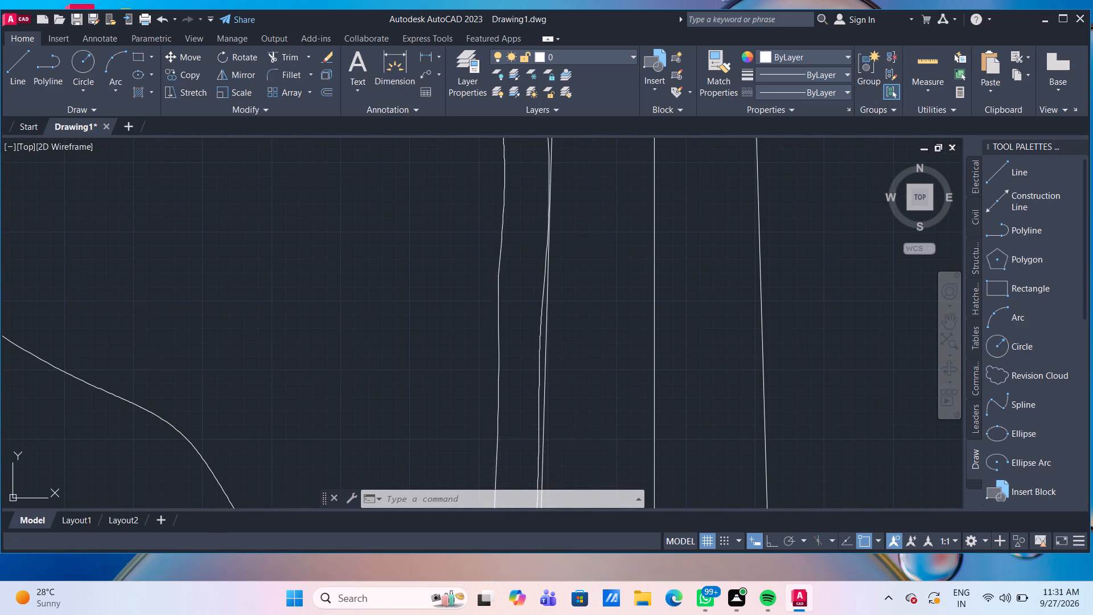
{"action": "left_click", "coordinate": [495, 273]}
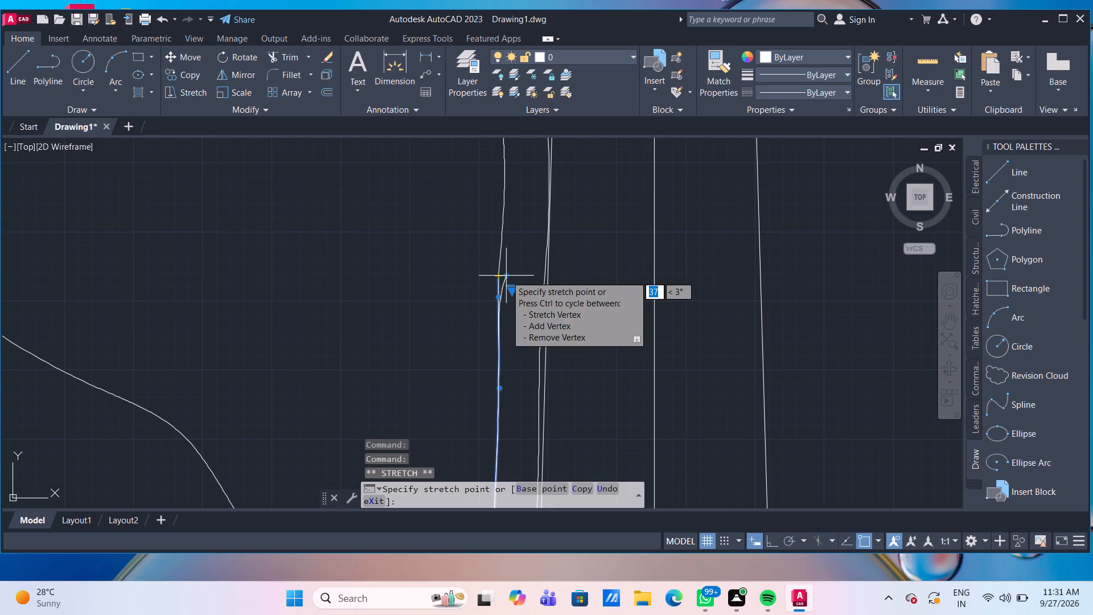
{"action": "scroll", "coordinate": [505, 273], "scroll_direction": "up", "scroll_amount": 1}
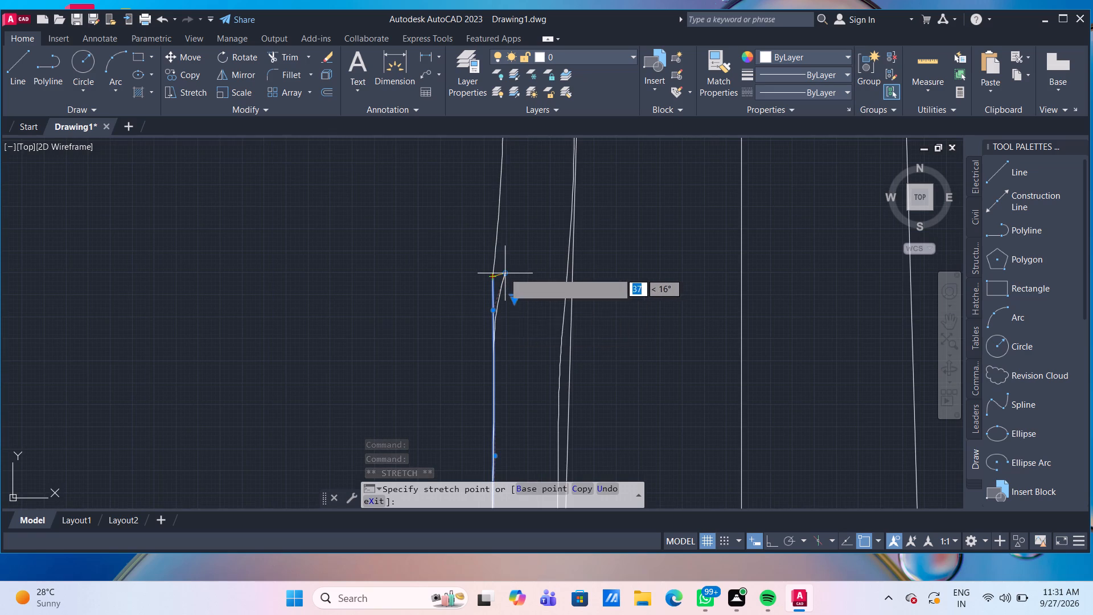
{"action": "scroll", "coordinate": [502, 271], "scroll_direction": "up", "scroll_amount": 2}
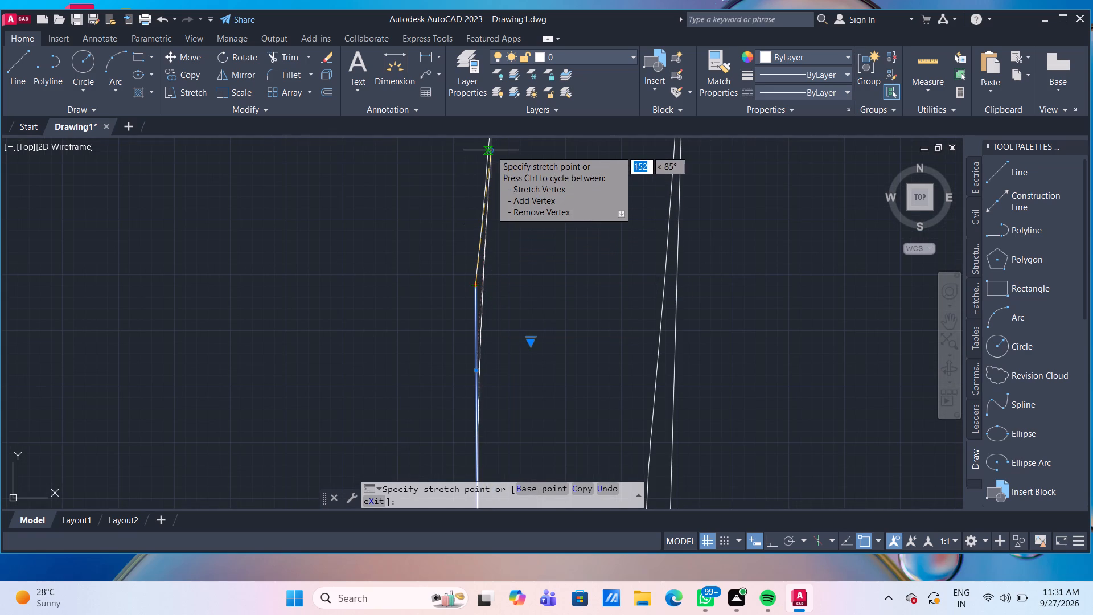
{"action": "left_click", "coordinate": [489, 149]}
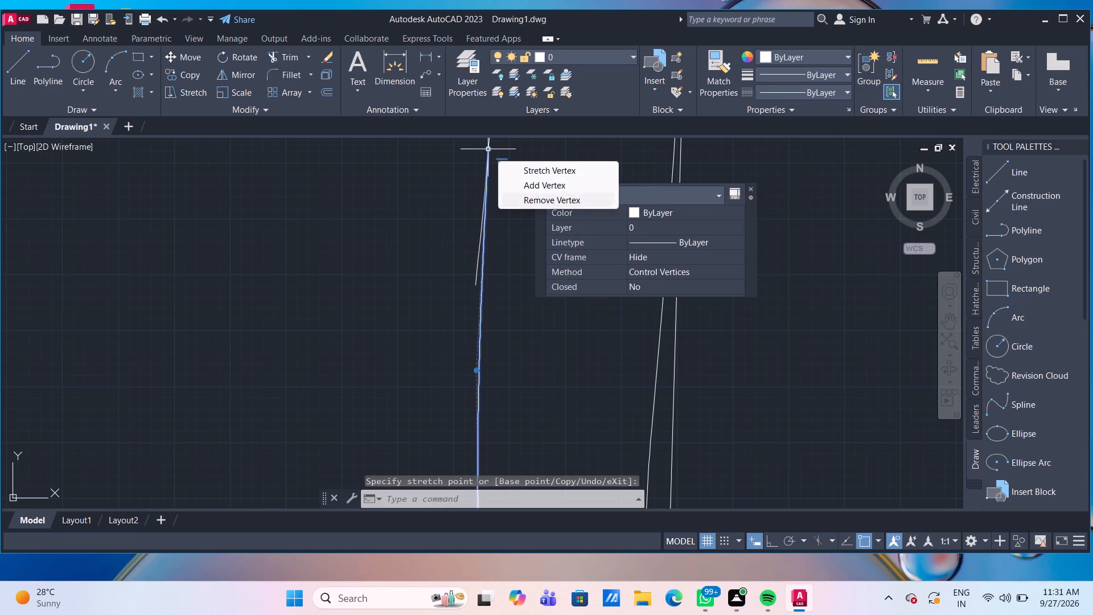
{"action": "key", "text": "Escape"}
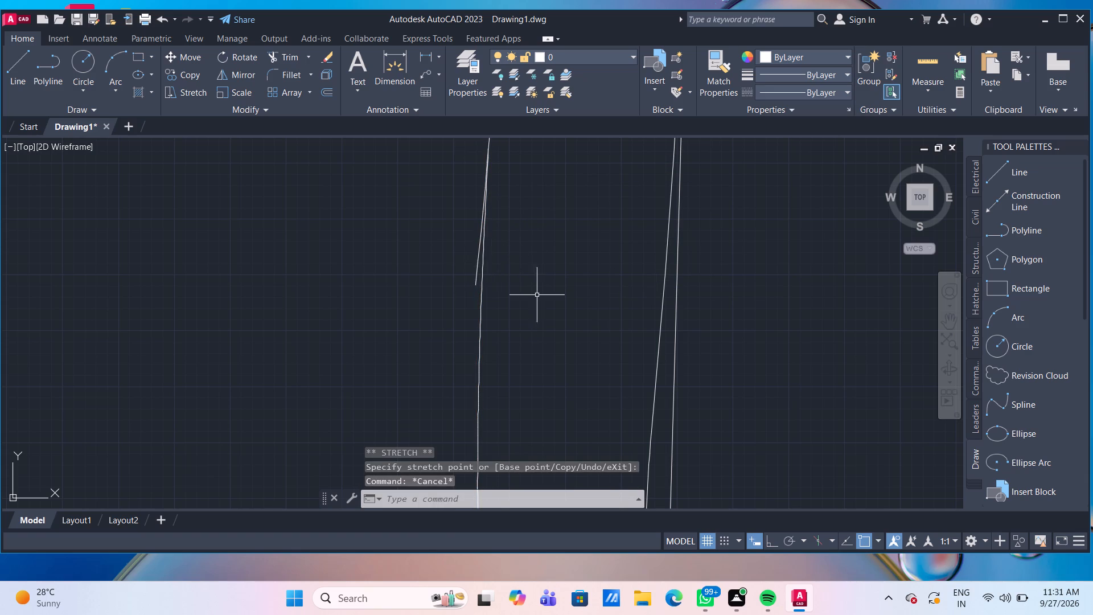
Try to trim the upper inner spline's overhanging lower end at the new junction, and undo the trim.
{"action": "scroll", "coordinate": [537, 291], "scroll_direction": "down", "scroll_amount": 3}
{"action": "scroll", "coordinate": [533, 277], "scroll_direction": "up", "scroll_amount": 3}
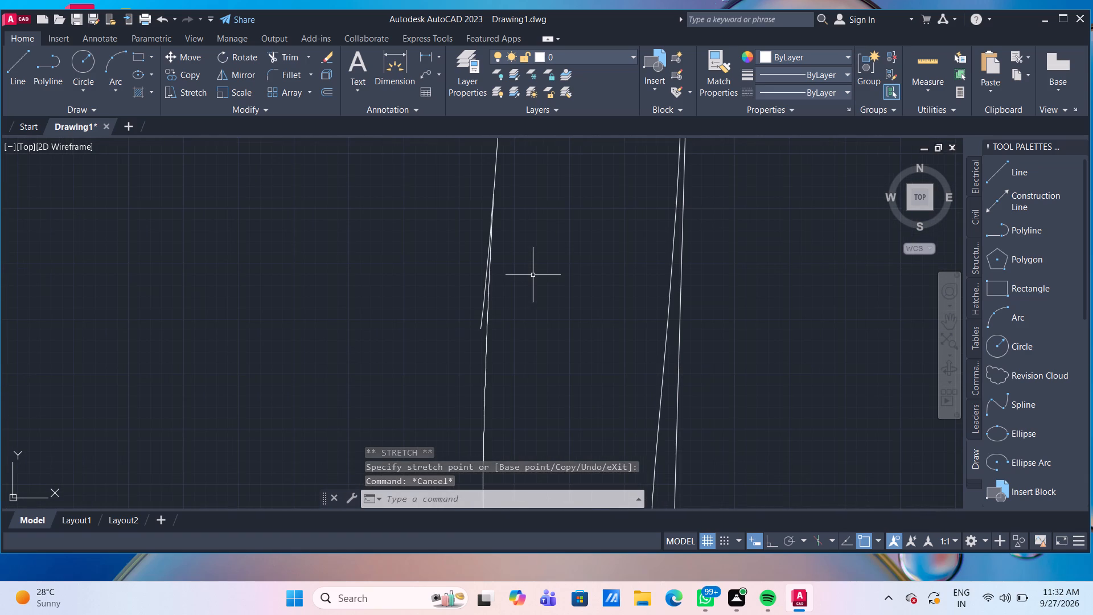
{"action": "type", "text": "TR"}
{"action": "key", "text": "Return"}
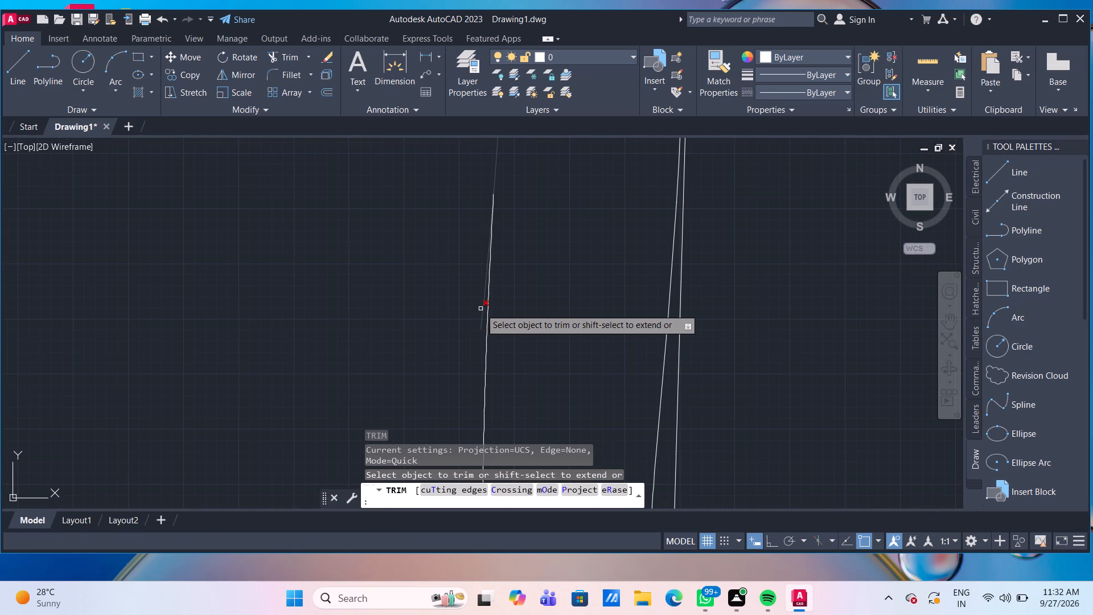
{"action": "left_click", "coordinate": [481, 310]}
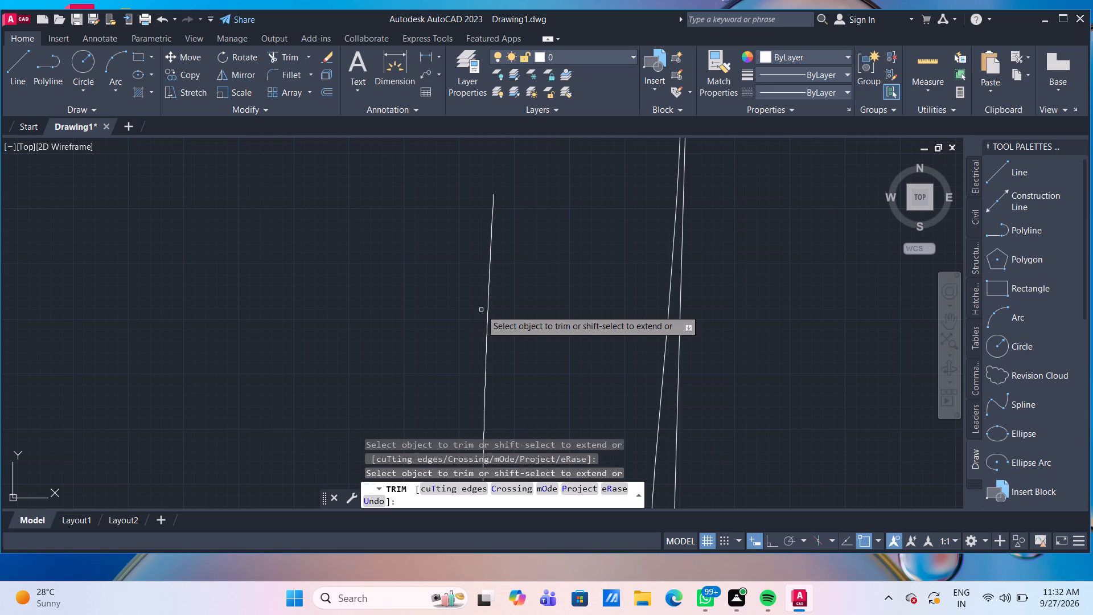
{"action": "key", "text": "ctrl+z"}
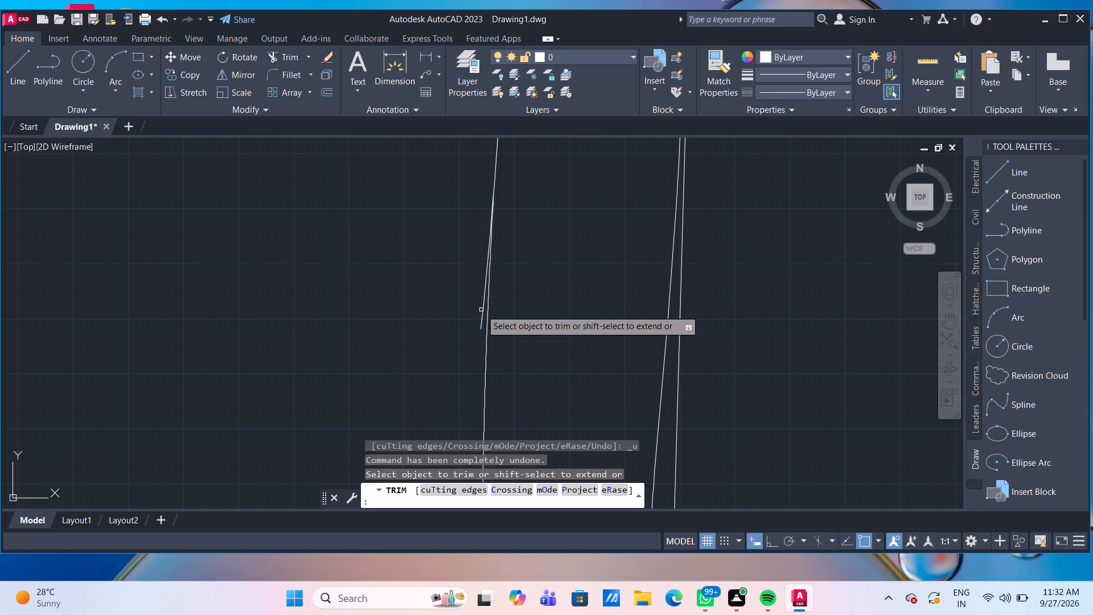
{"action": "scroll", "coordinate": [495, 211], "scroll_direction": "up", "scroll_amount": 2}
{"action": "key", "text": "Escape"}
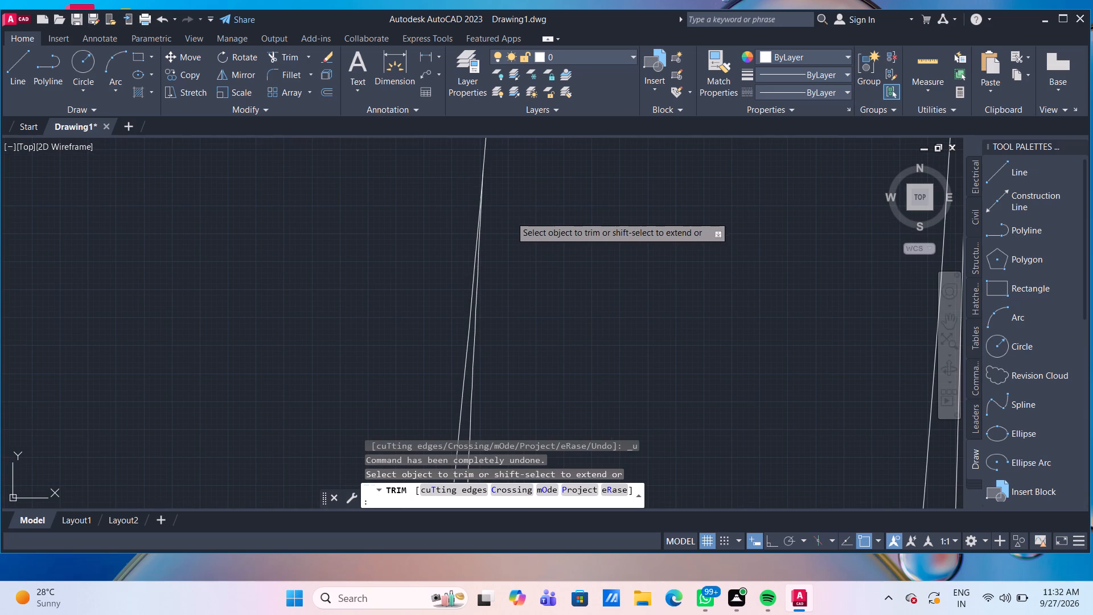
Trim the overlapping pieces of the two inner splines around their new junction, leaving a single line beside the neck.
{"action": "type", "text": "TR"}
{"action": "key", "text": "Return"}
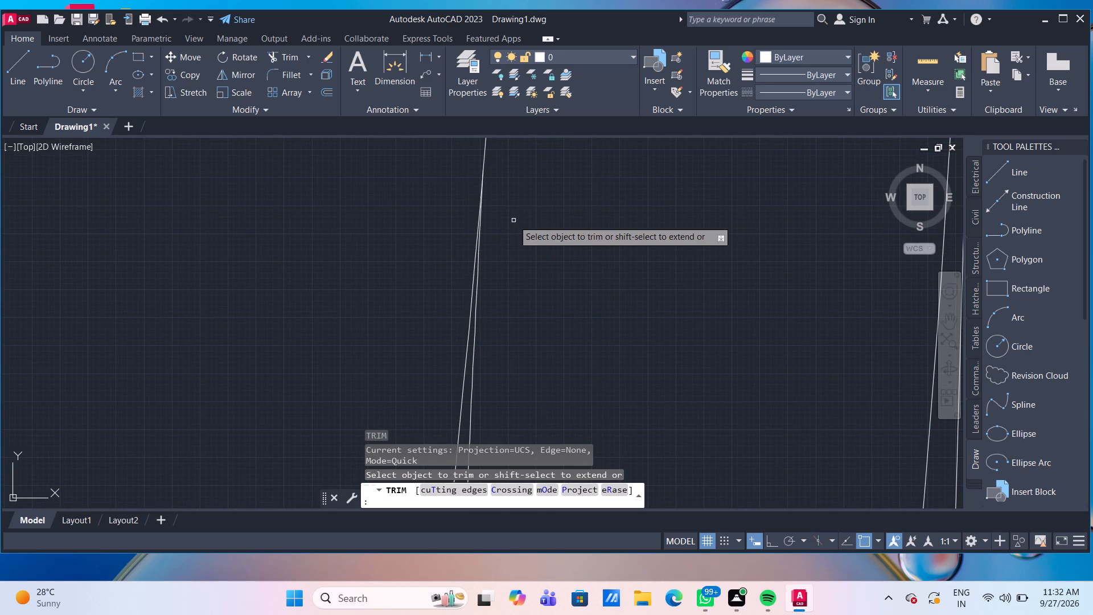
{"action": "left_click", "coordinate": [475, 300], "text": "shift"}
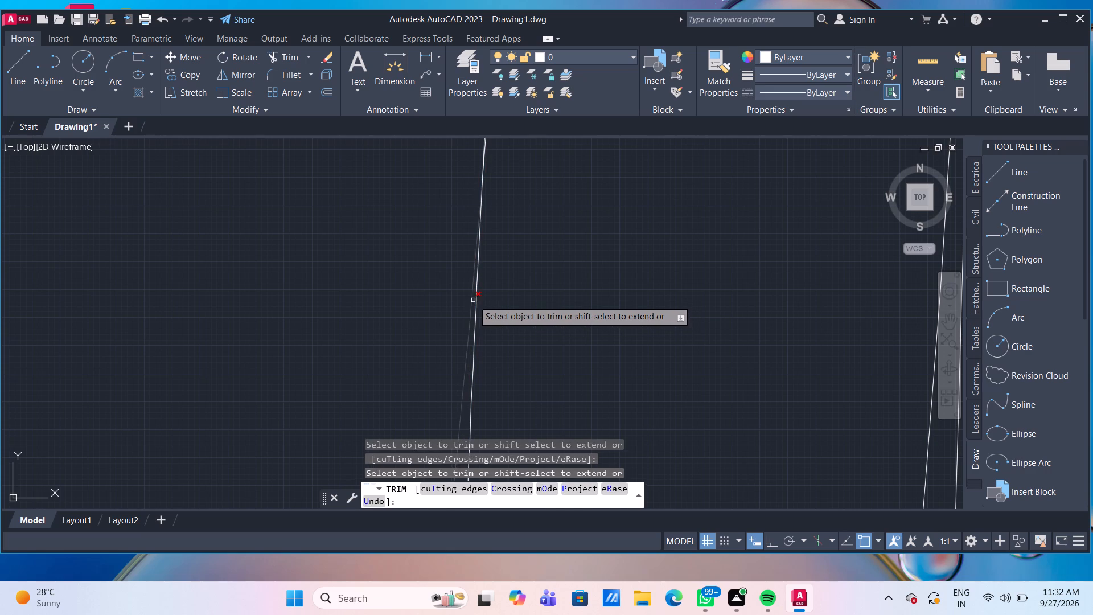
{"action": "left_click", "coordinate": [471, 300]}
{"action": "scroll", "coordinate": [687, 202], "scroll_direction": "down", "scroll_amount": 3}
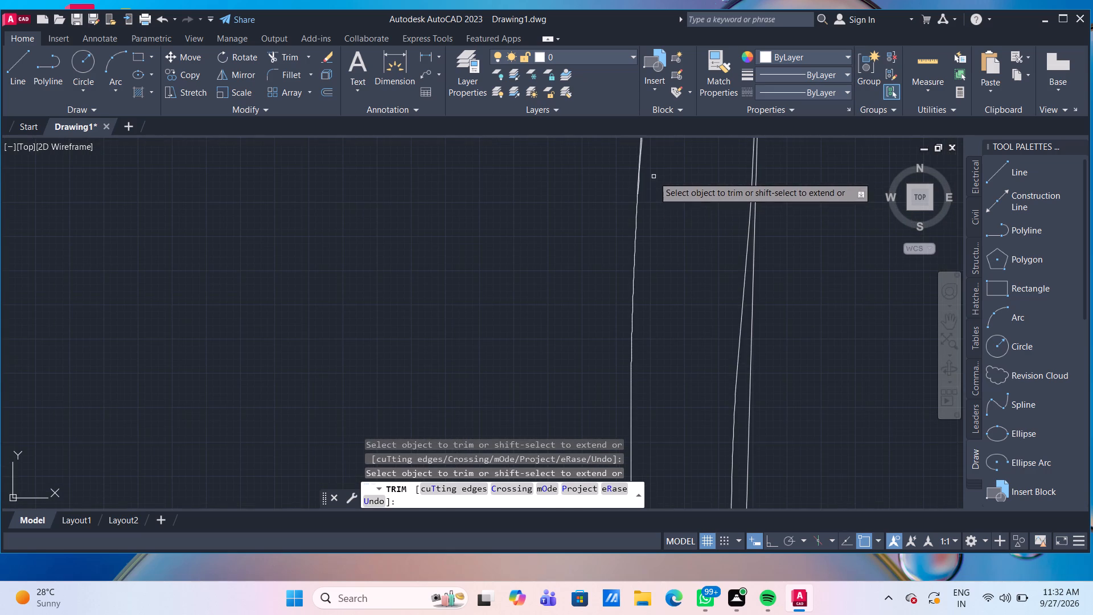
{"action": "middle_click_drag", "start_coordinate": [654, 178], "coordinate": [634, 339]}
{"action": "scroll", "coordinate": [629, 267], "scroll_direction": "up", "scroll_amount": 3}
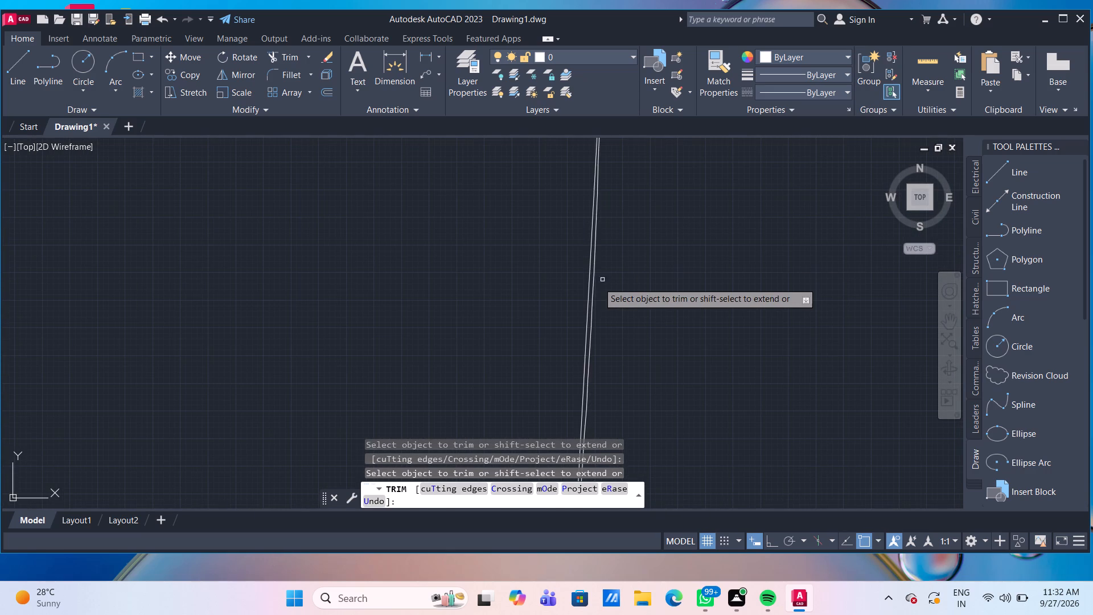
{"action": "left_click", "coordinate": [594, 285]}
{"action": "scroll", "coordinate": [650, 277], "scroll_direction": "down", "scroll_amount": 6}
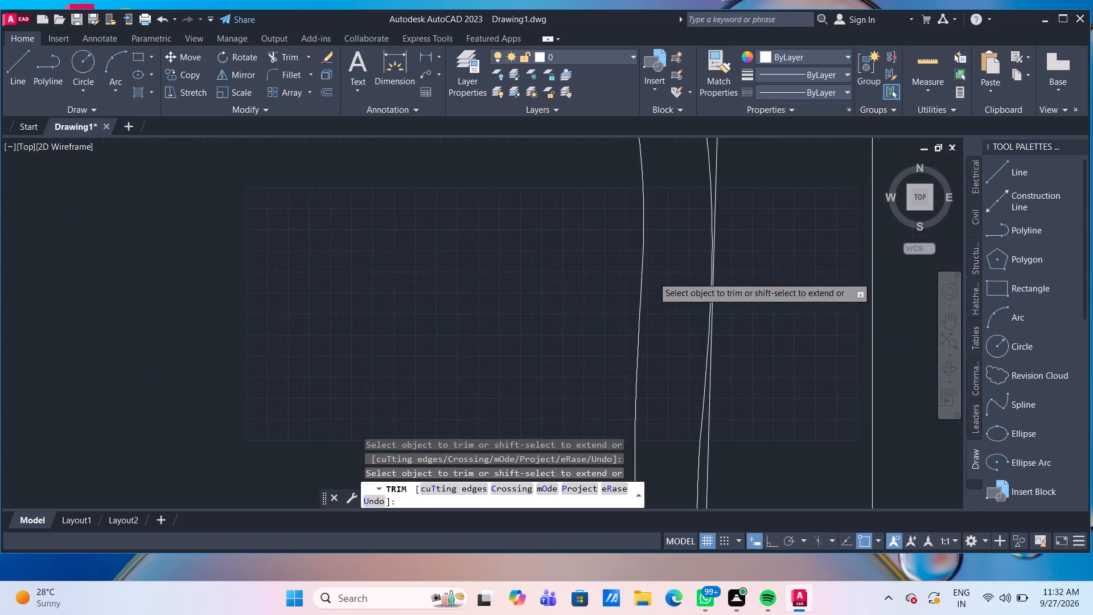
{"action": "scroll", "coordinate": [653, 277], "scroll_direction": "down", "scroll_amount": 2}
{"action": "scroll", "coordinate": [709, 314], "scroll_direction": "down", "scroll_amount": 3}
{"action": "scroll", "coordinate": [708, 332], "scroll_direction": "up", "scroll_amount": 2}
{"action": "middle_click_drag", "start_coordinate": [705, 318], "coordinate": [708, 287]}
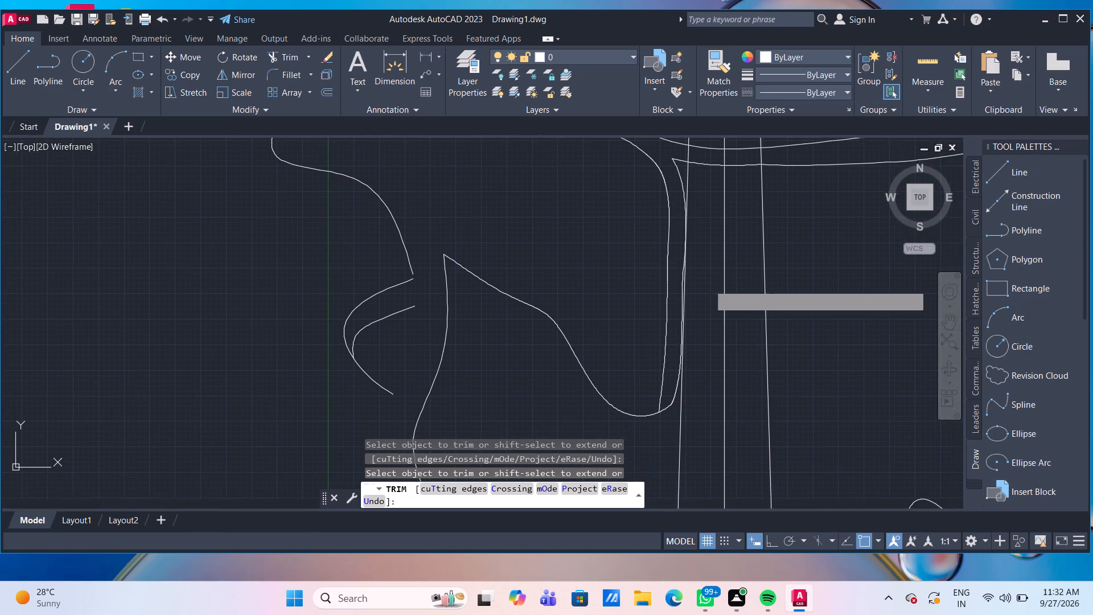
{"action": "scroll", "coordinate": [709, 285], "scroll_direction": "down", "scroll_amount": 3}
{"action": "middle_click_drag", "start_coordinate": [735, 306], "coordinate": [709, 226]}
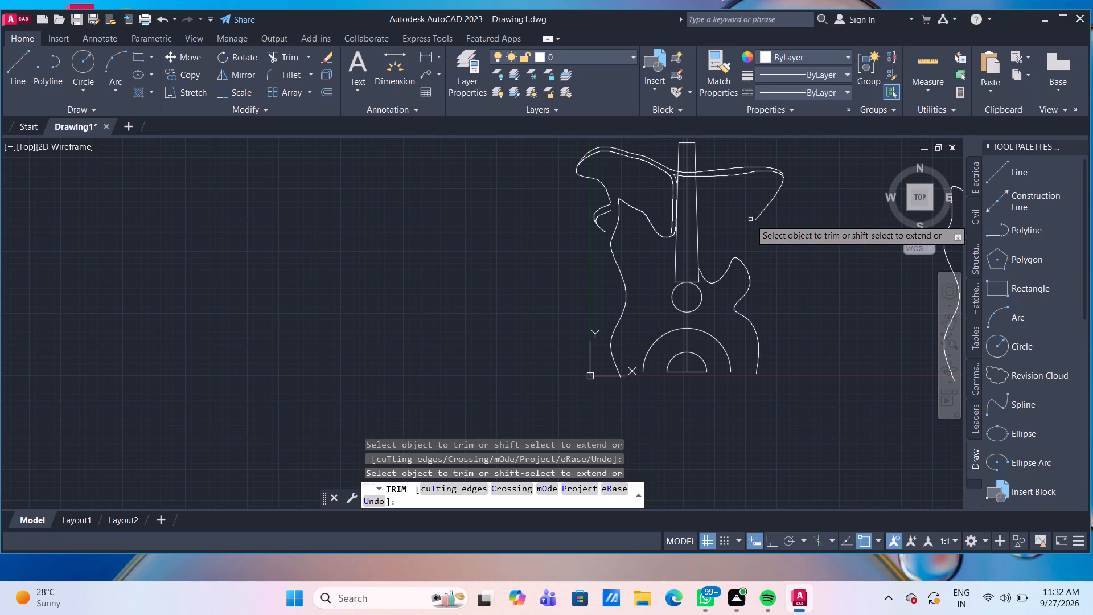
{"action": "key", "text": "Escape"}
Move the two small hook-shaped splines horizontally right with Ortho on, placing their lower end on the body's left contour.
{"action": "scroll", "coordinate": [605, 220], "scroll_direction": "up", "scroll_amount": 2}
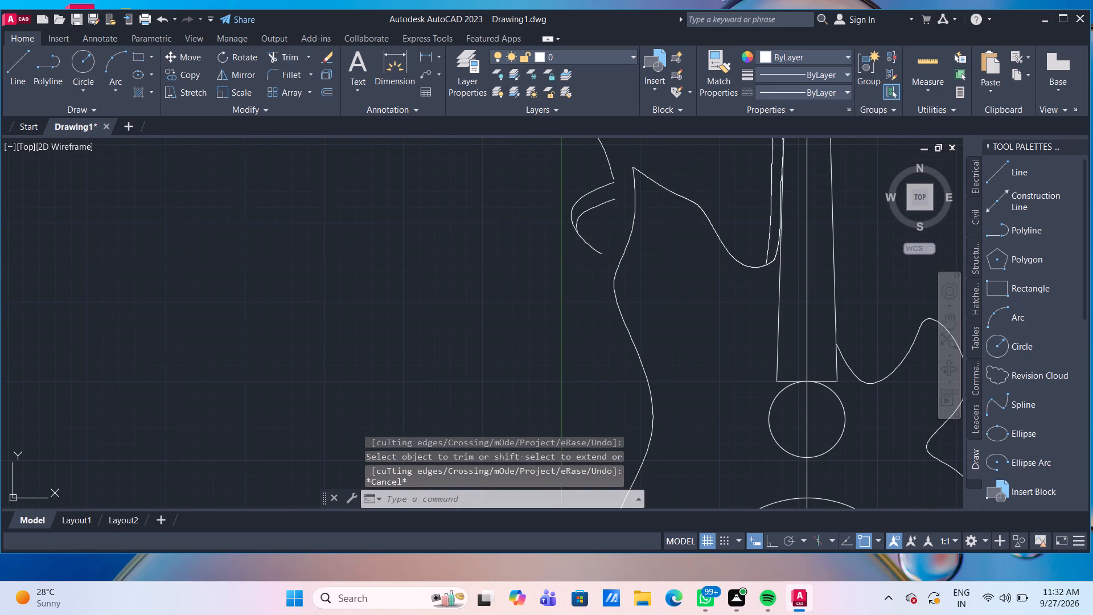
{"action": "left_click", "coordinate": [612, 215]}
{"action": "left_click", "coordinate": [553, 182]}
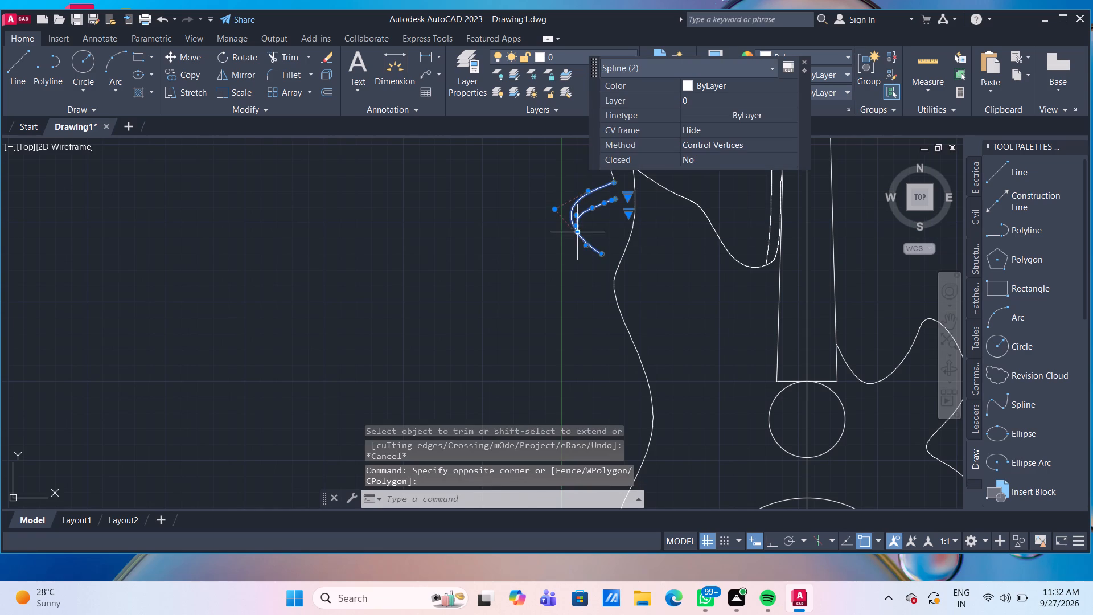
{"action": "key", "text": "m"}
{"action": "key", "text": "Return"}
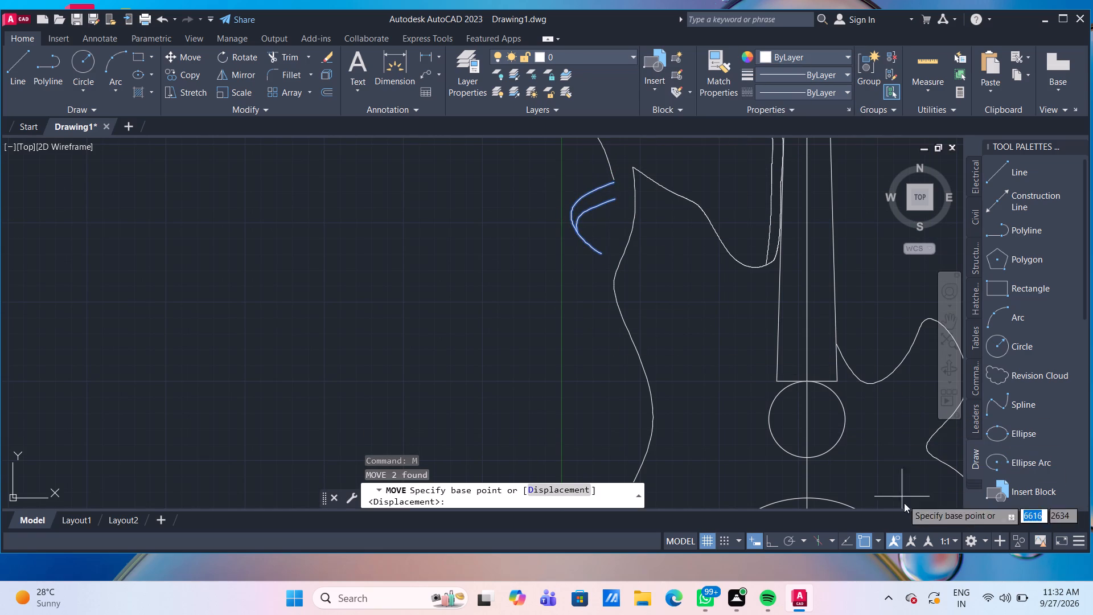
{"action": "left_click", "coordinate": [771, 542]}
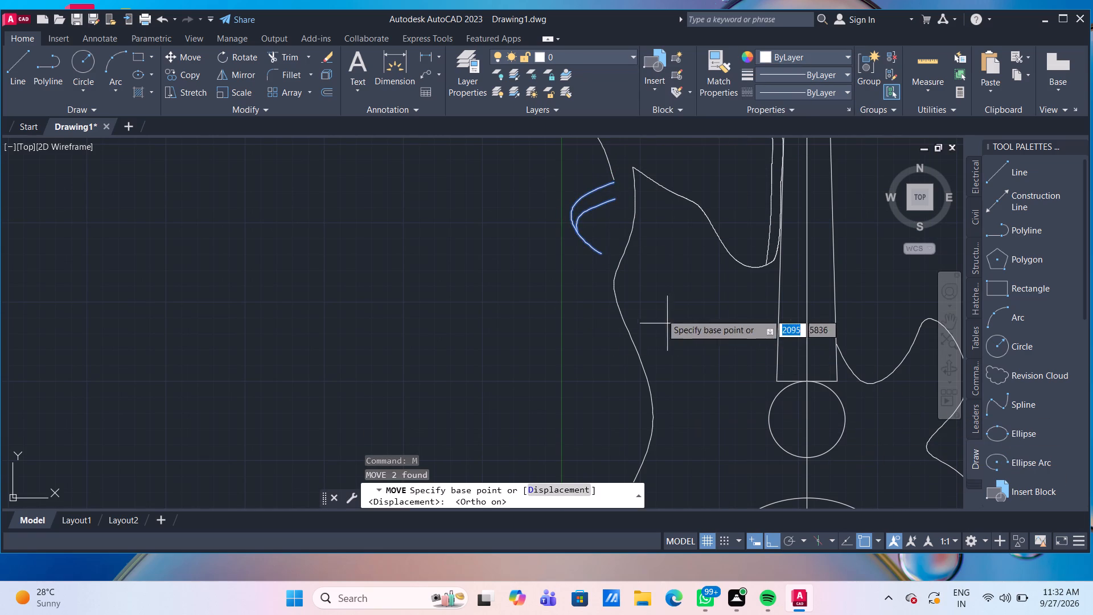
{"action": "left_click", "coordinate": [601, 251]}
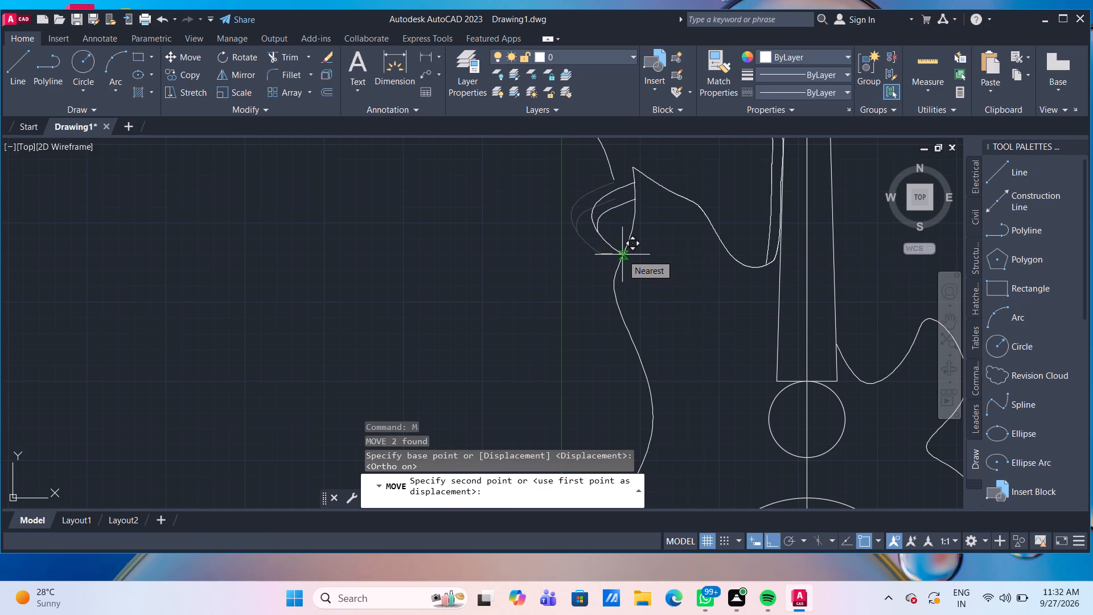
{"action": "left_click", "coordinate": [622, 255]}
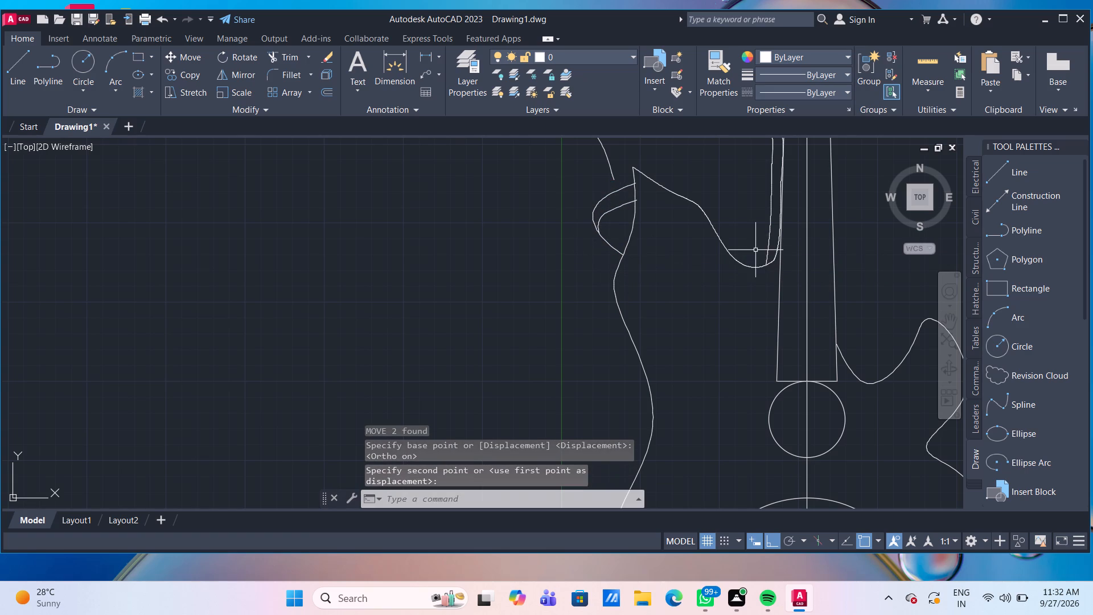
{"action": "scroll", "coordinate": [721, 252], "scroll_direction": "down", "scroll_amount": 3}
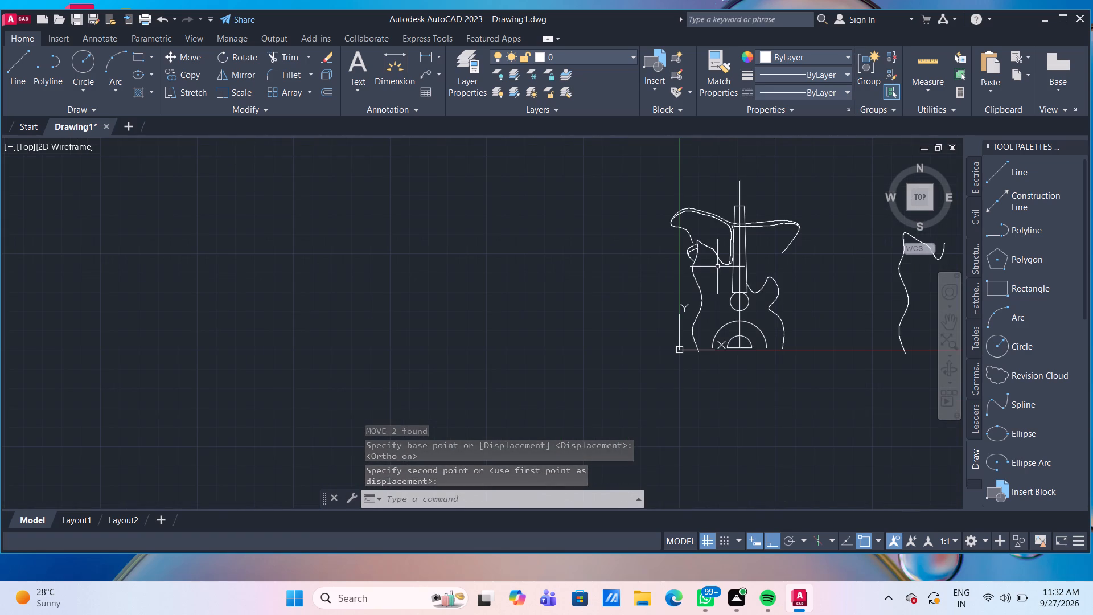
Stretch the fit point beside the upper outline spline's left-hand free end down and right in several moves, flattening the curve toward the hook splines.
{"action": "scroll", "coordinate": [691, 218], "scroll_direction": "up", "scroll_amount": 3}
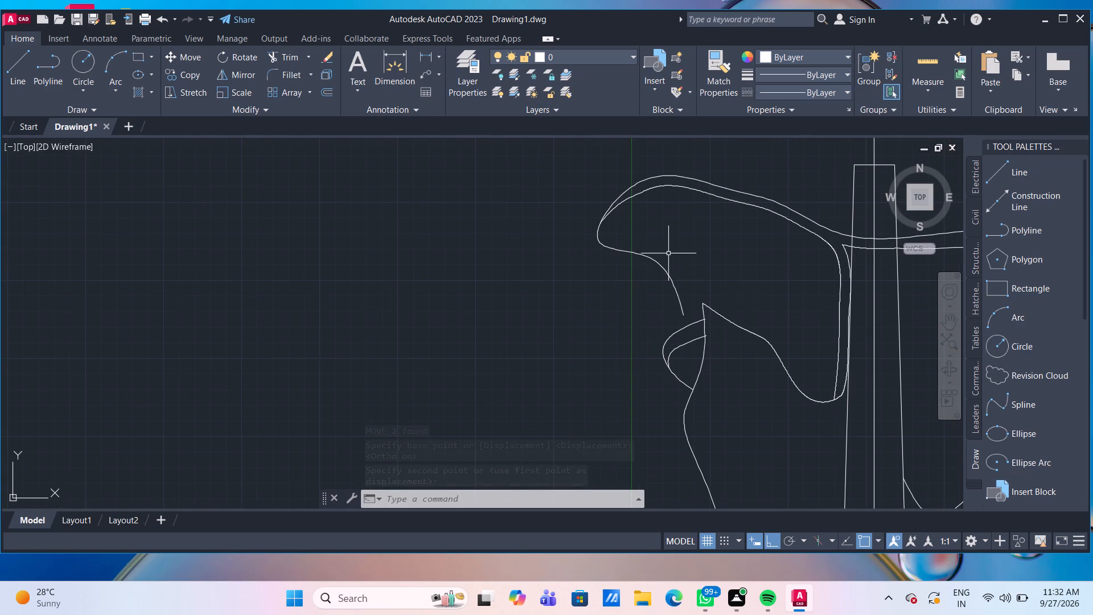
{"action": "left_click", "coordinate": [658, 261]}
{"action": "left_click", "coordinate": [647, 256]}
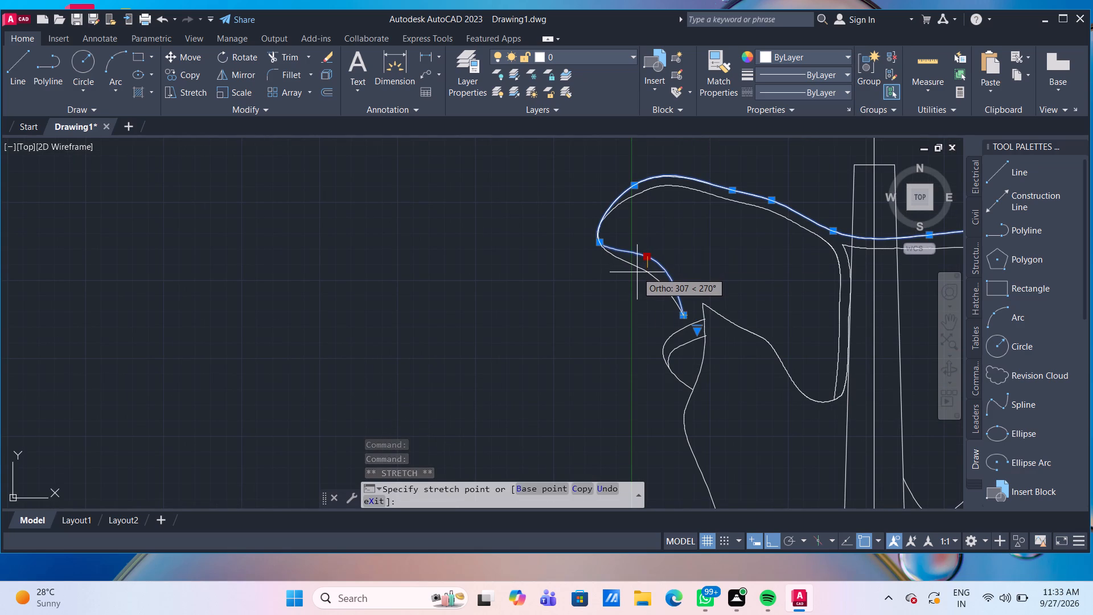
{"action": "left_click", "coordinate": [637, 272]}
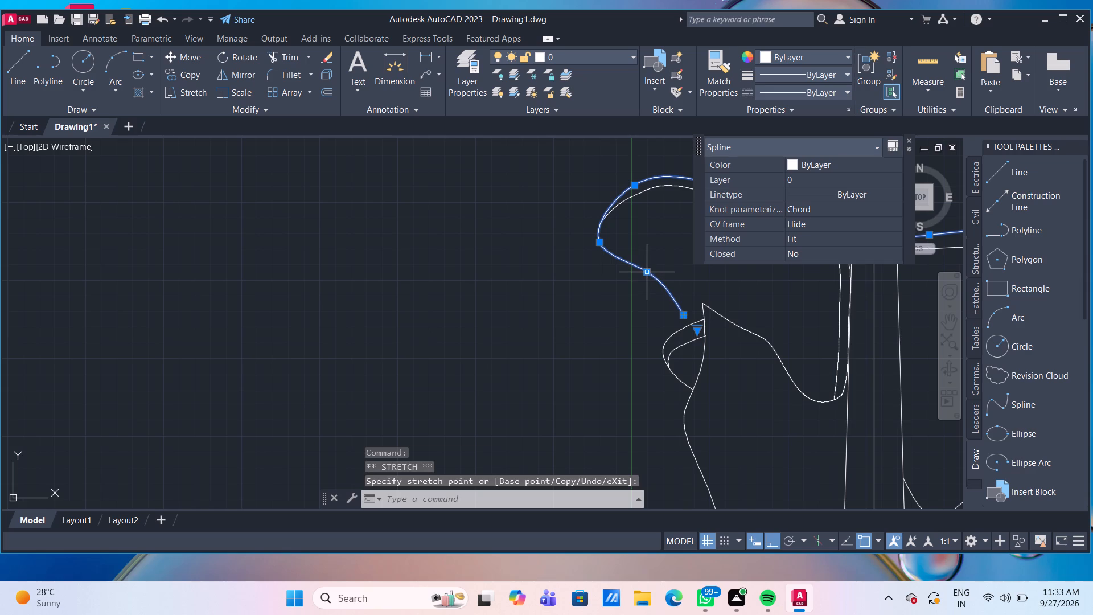
{"action": "left_click", "coordinate": [649, 272]}
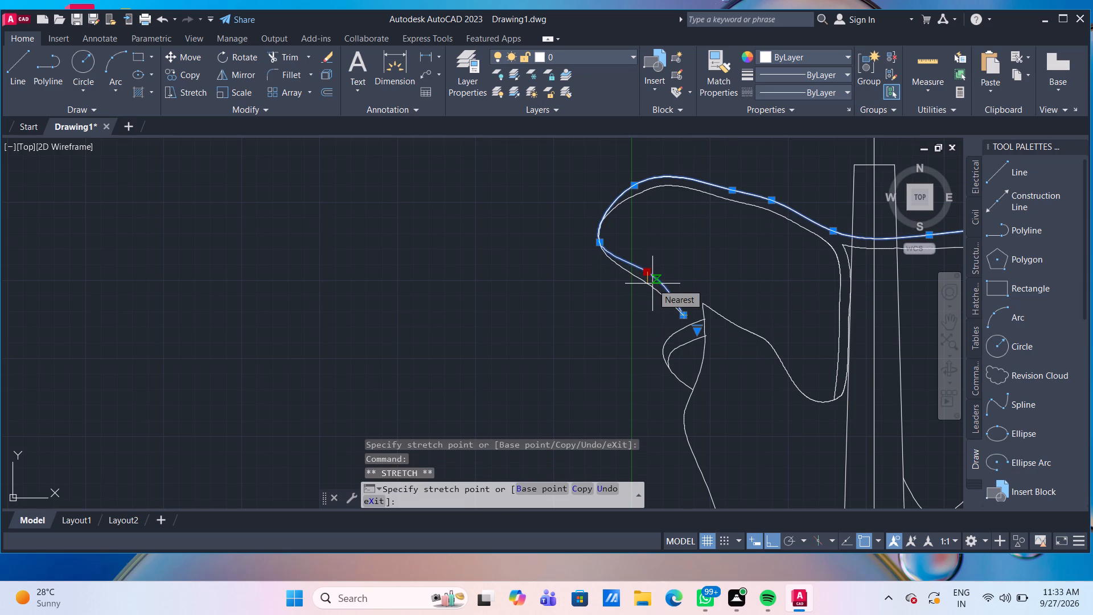
{"action": "left_click", "coordinate": [652, 284]}
{"action": "left_click", "coordinate": [658, 278]}
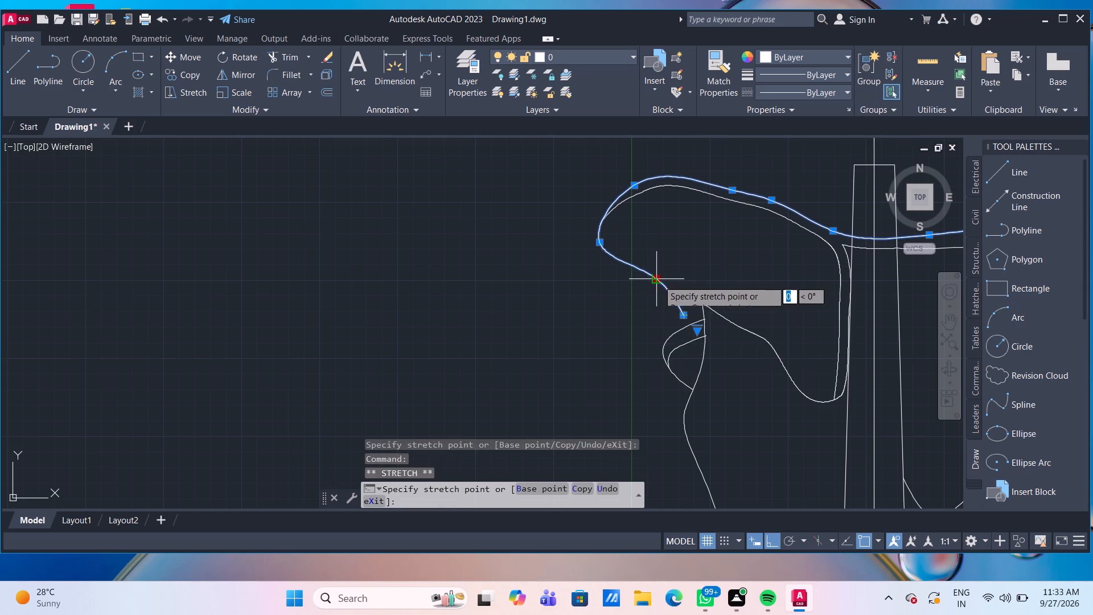
{"action": "left_click", "coordinate": [658, 287]}
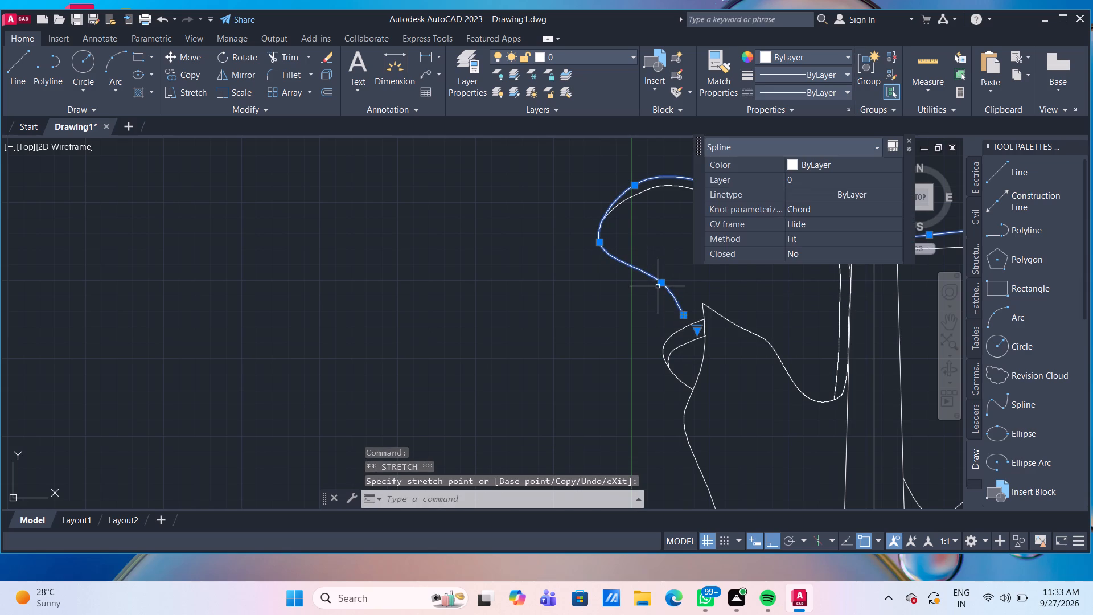
{"action": "scroll", "coordinate": [666, 283], "scroll_direction": "up", "scroll_amount": 3}
{"action": "left_click", "coordinate": [632, 284]}
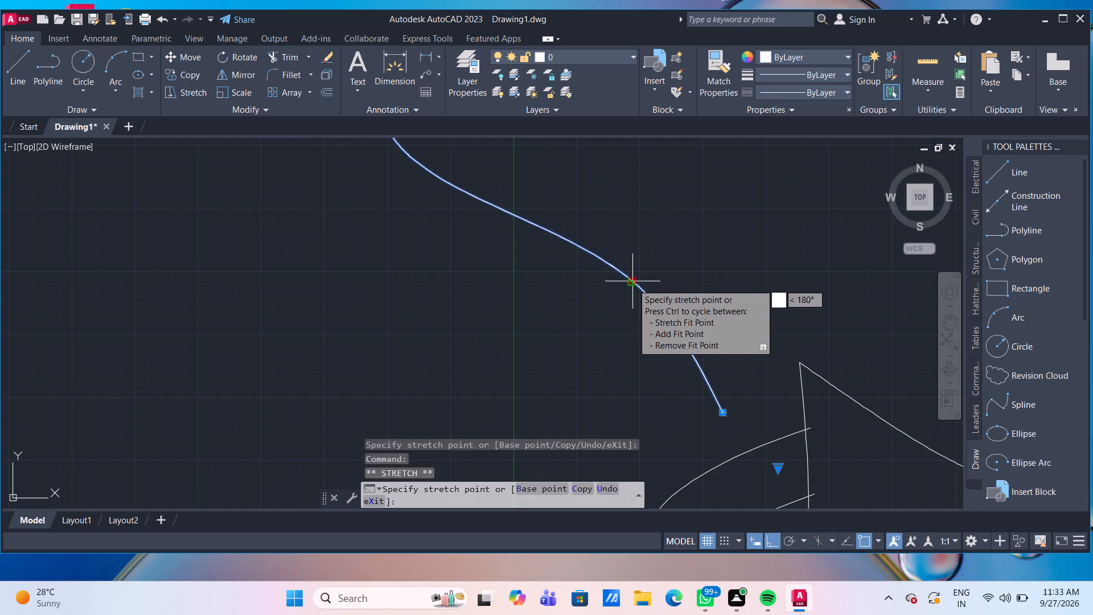
{"action": "left_click", "coordinate": [606, 325]}
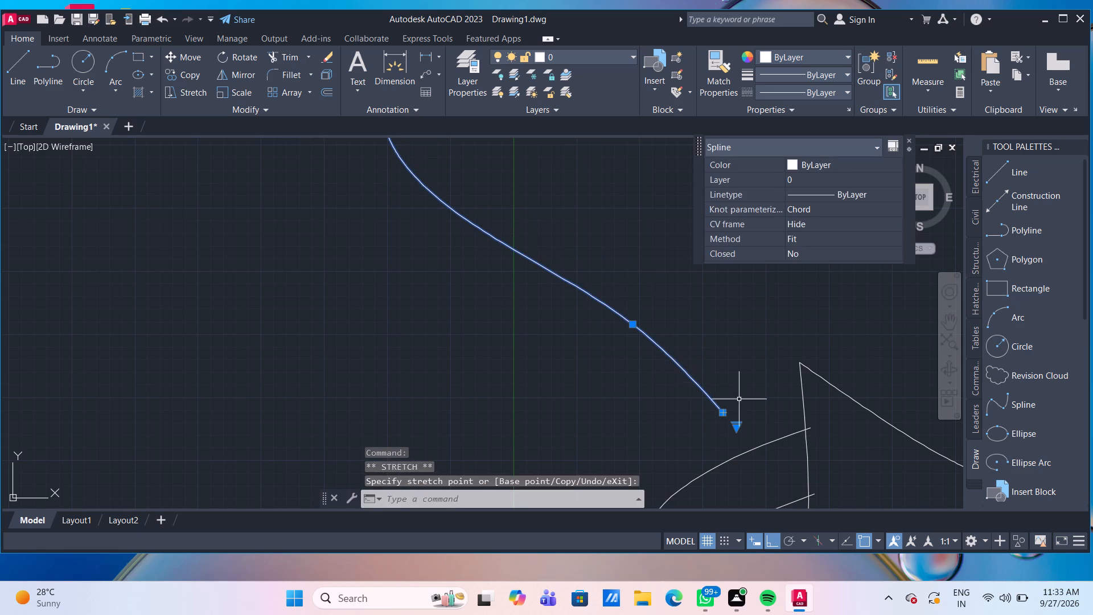
Stretch the upper outline spline's free end about 417 mm onto the junction of the outer hook spline and the body's left contour.
{"action": "left_click", "coordinate": [720, 416]}
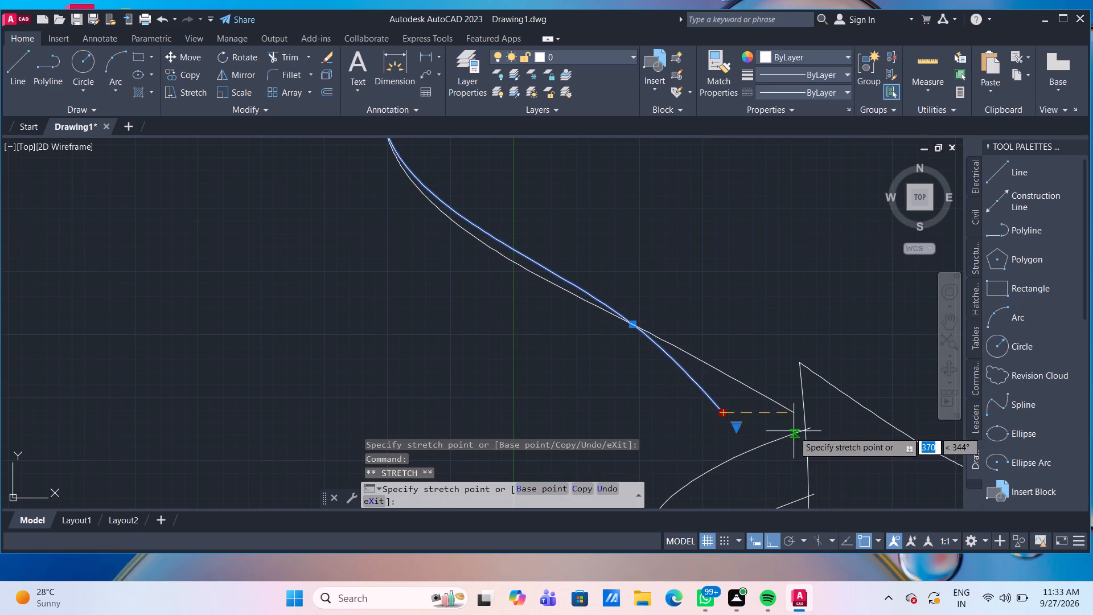
{"action": "scroll", "coordinate": [794, 431], "scroll_direction": "up", "scroll_amount": 1}
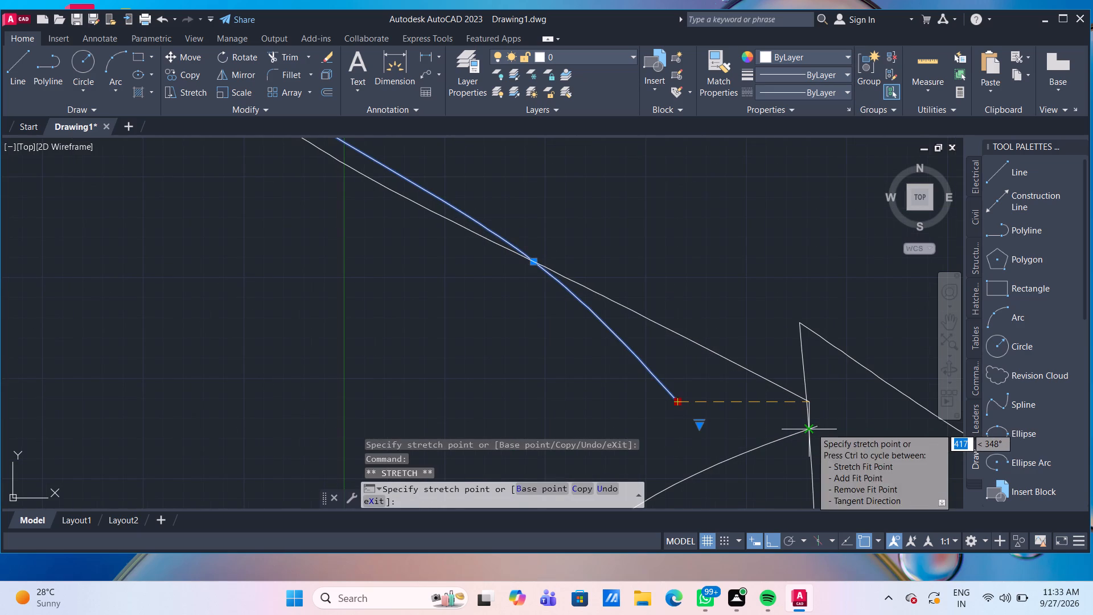
{"action": "left_click", "coordinate": [811, 428]}
{"action": "key", "text": "Escape"}
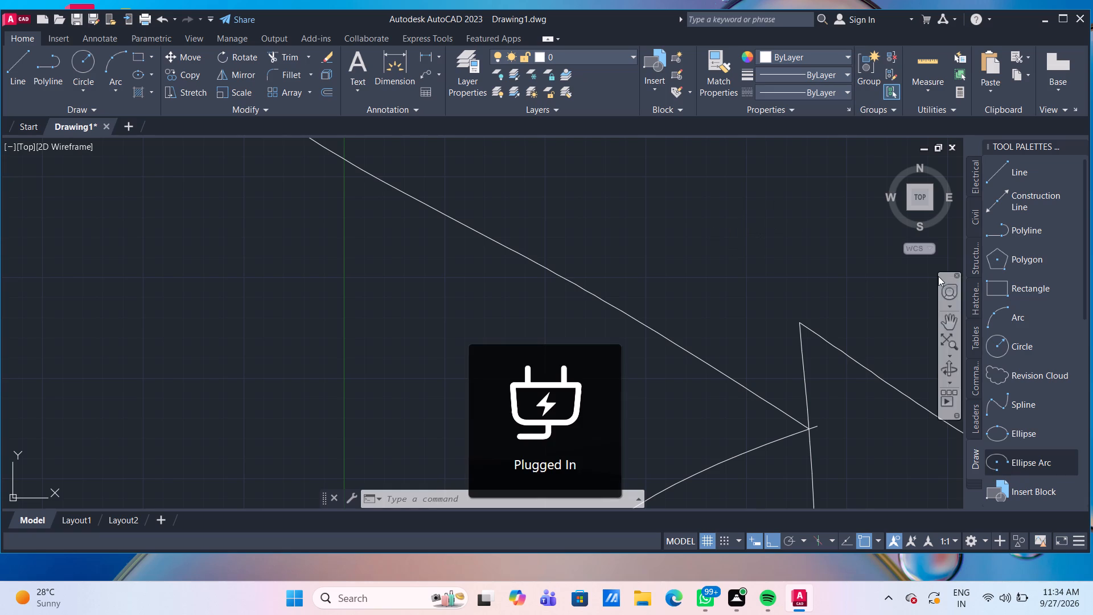
Delete the spare copy of the body contour spline standing to the right of the guitar.
{"action": "scroll", "coordinate": [720, 270], "scroll_direction": "down", "scroll_amount": 5}
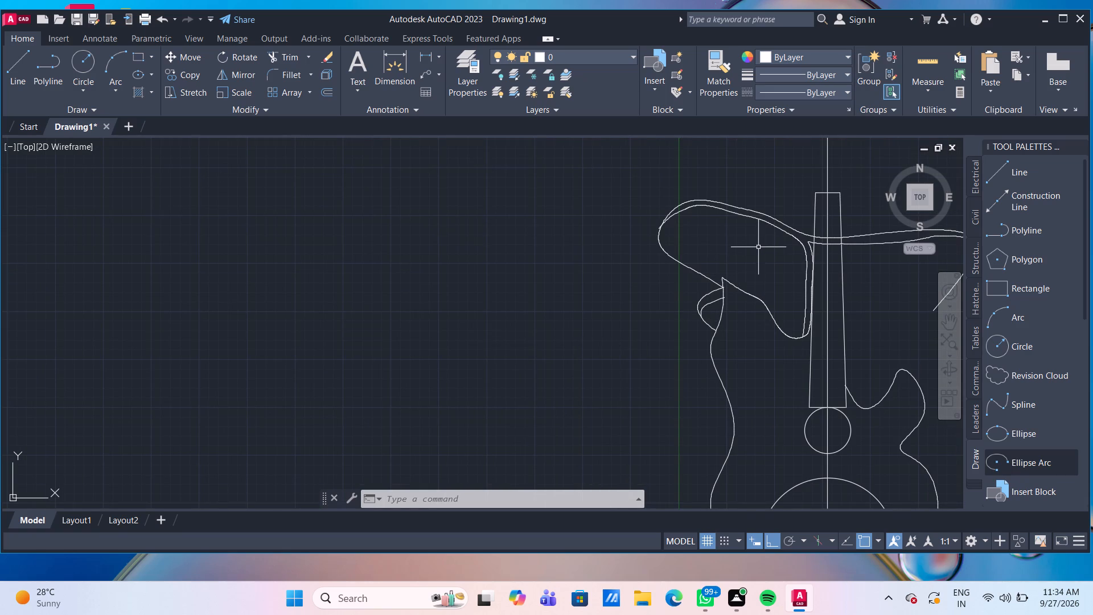
{"action": "middle_click_drag", "start_coordinate": [755, 249], "coordinate": [560, 214]}
{"action": "scroll", "coordinate": [574, 239], "scroll_direction": "down", "scroll_amount": 2}
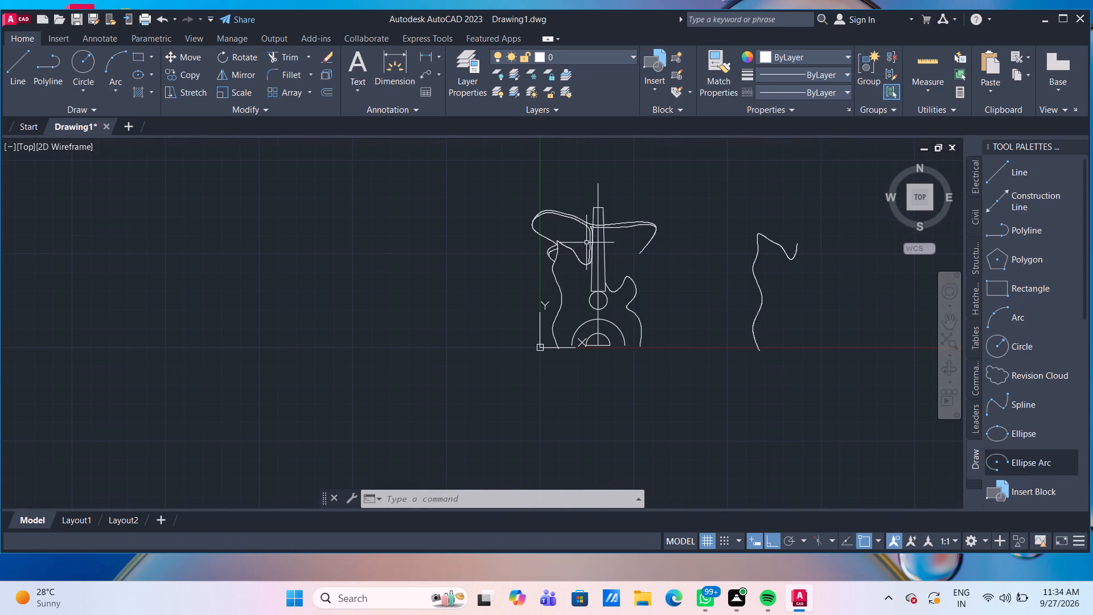
{"action": "scroll", "coordinate": [683, 282], "scroll_direction": "up", "scroll_amount": 1}
{"action": "middle_click_drag", "start_coordinate": [680, 285], "coordinate": [679, 289]}
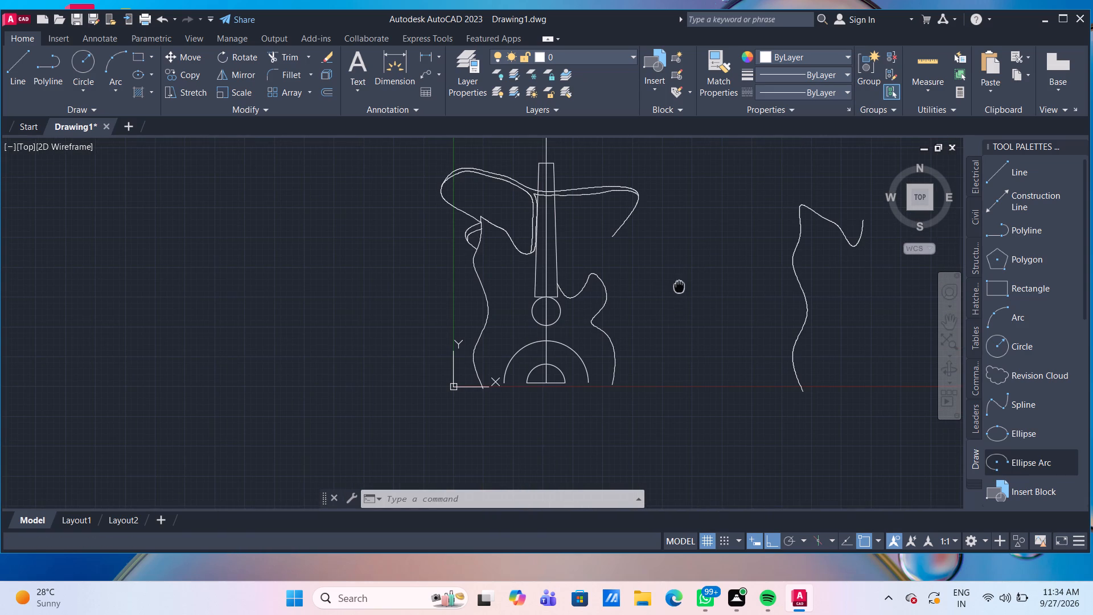
{"action": "middle_click_drag", "start_coordinate": [679, 289], "coordinate": [665, 329]}
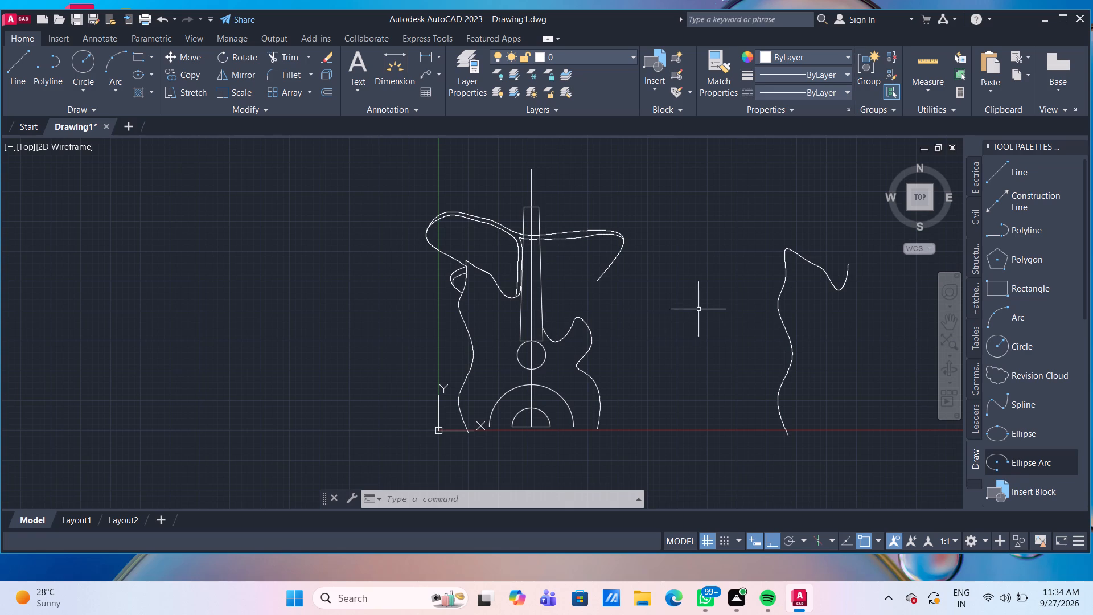
{"action": "left_click_drag", "start_coordinate": [824, 330], "coordinate": [812, 313]}
{"action": "left_click", "coordinate": [767, 262]}
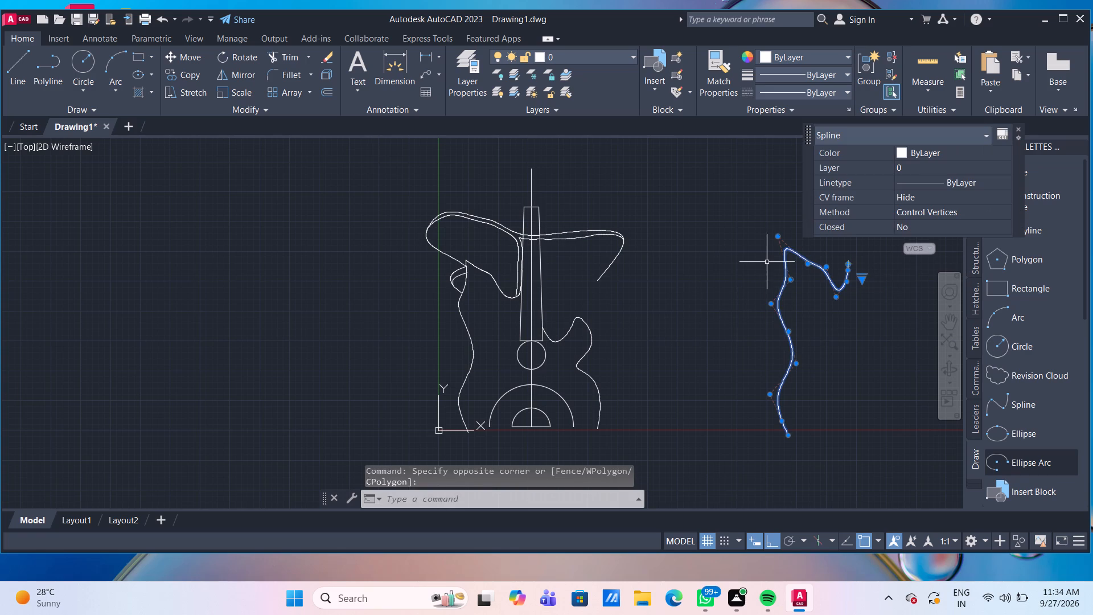
{"action": "key", "text": "Delete"}
Trim the short upper ends of the two hook splines that overhang the body's left contour.
{"action": "scroll", "coordinate": [475, 259], "scroll_direction": "up", "scroll_amount": 1}
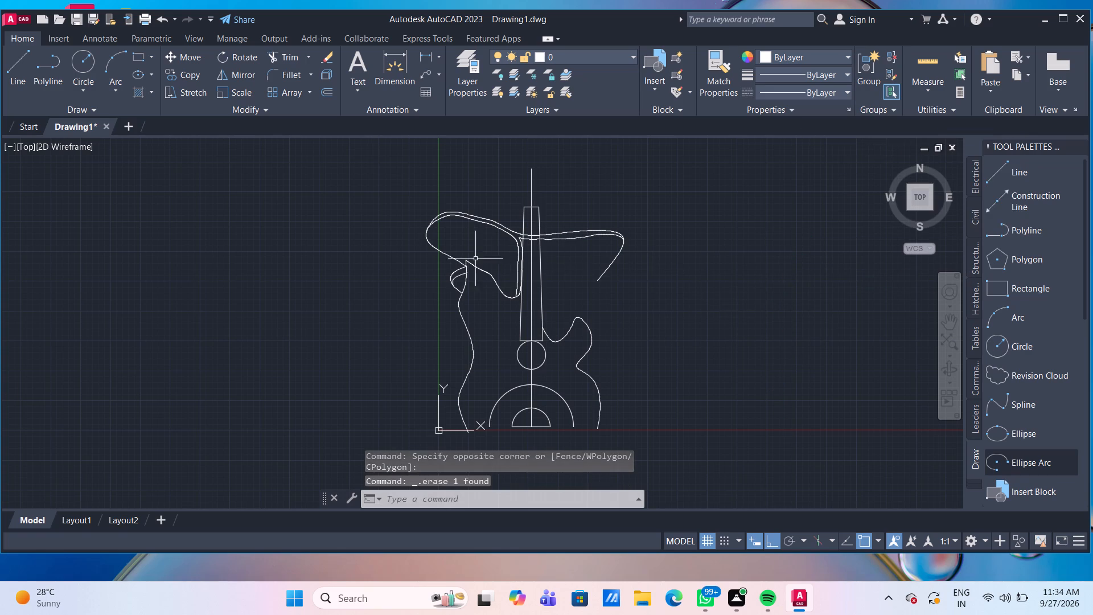
{"action": "scroll", "coordinate": [475, 259], "scroll_direction": "up", "scroll_amount": 3}
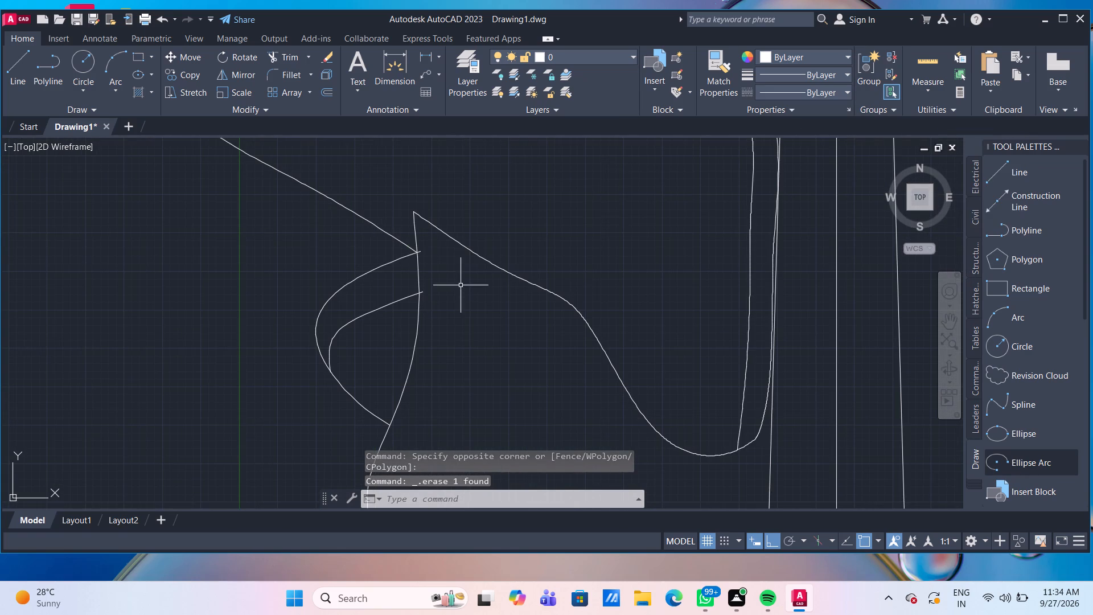
{"action": "scroll", "coordinate": [444, 255], "scroll_direction": "up", "scroll_amount": 2}
{"action": "scroll", "coordinate": [412, 275], "scroll_direction": "down", "scroll_amount": 3}
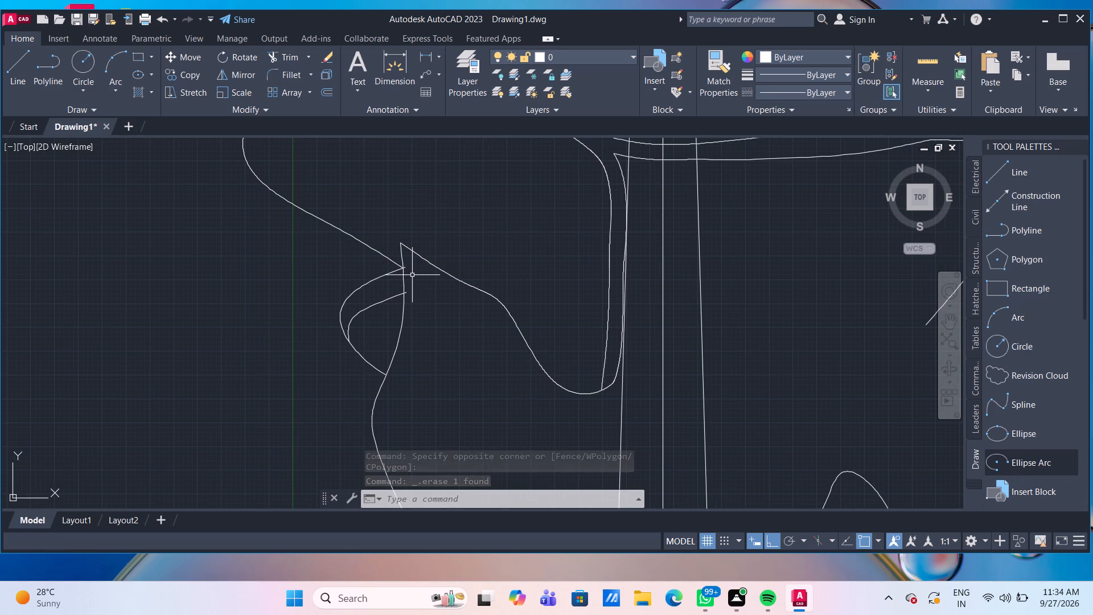
{"action": "scroll", "coordinate": [412, 276], "scroll_direction": "up", "scroll_amount": 3}
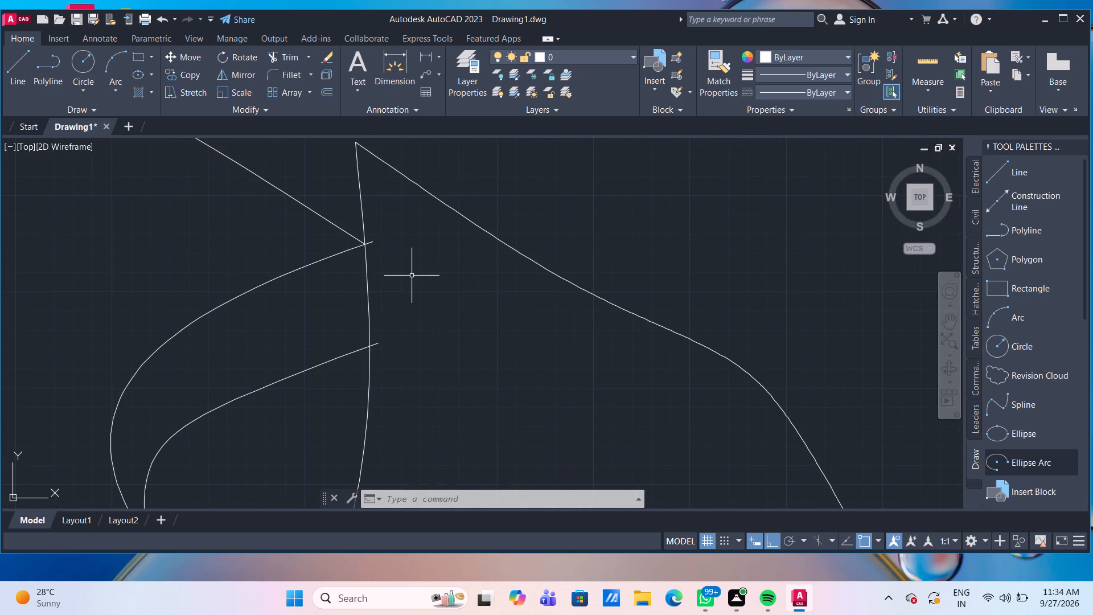
{"action": "key", "text": "t"}
{"action": "key", "text": "r"}
{"action": "key", "text": "Return"}
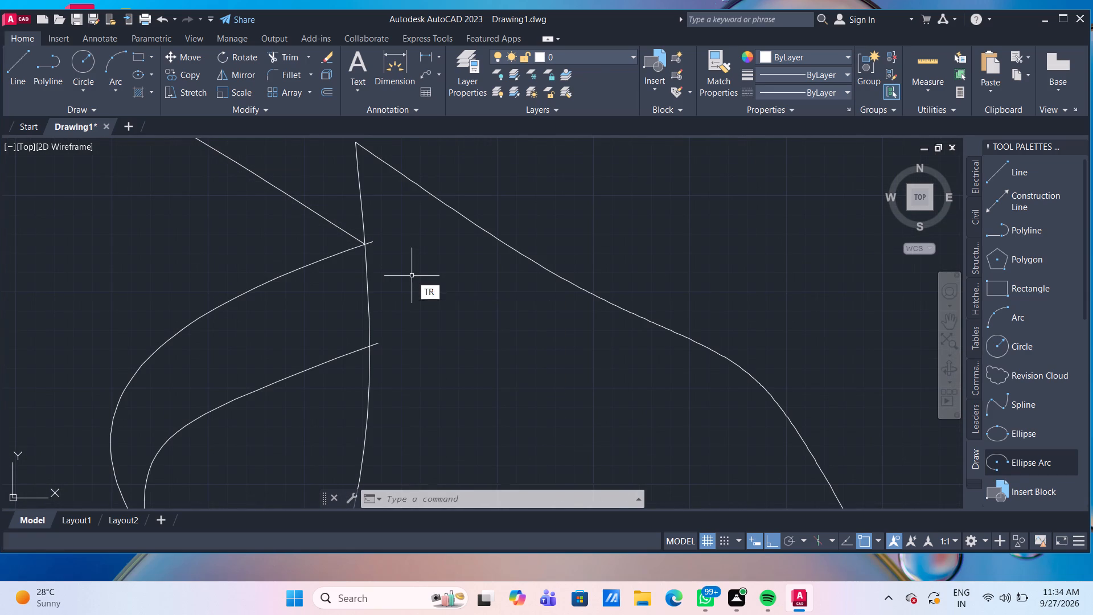
{"action": "left_click", "coordinate": [372, 244]}
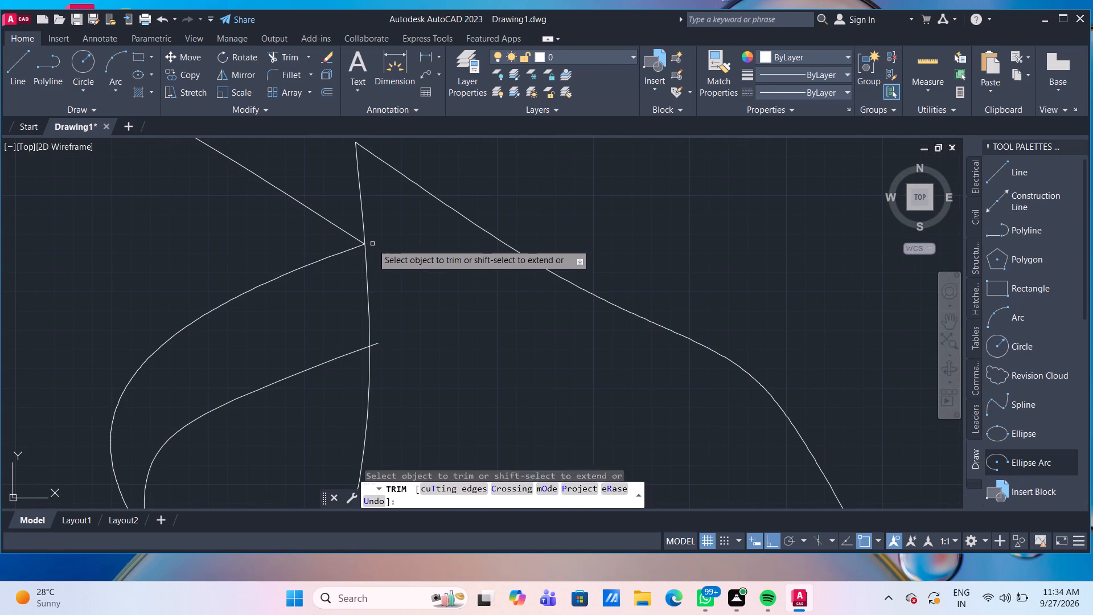
{"action": "left_click", "coordinate": [377, 345]}
{"action": "scroll", "coordinate": [377, 345], "scroll_direction": "down", "scroll_amount": 3}
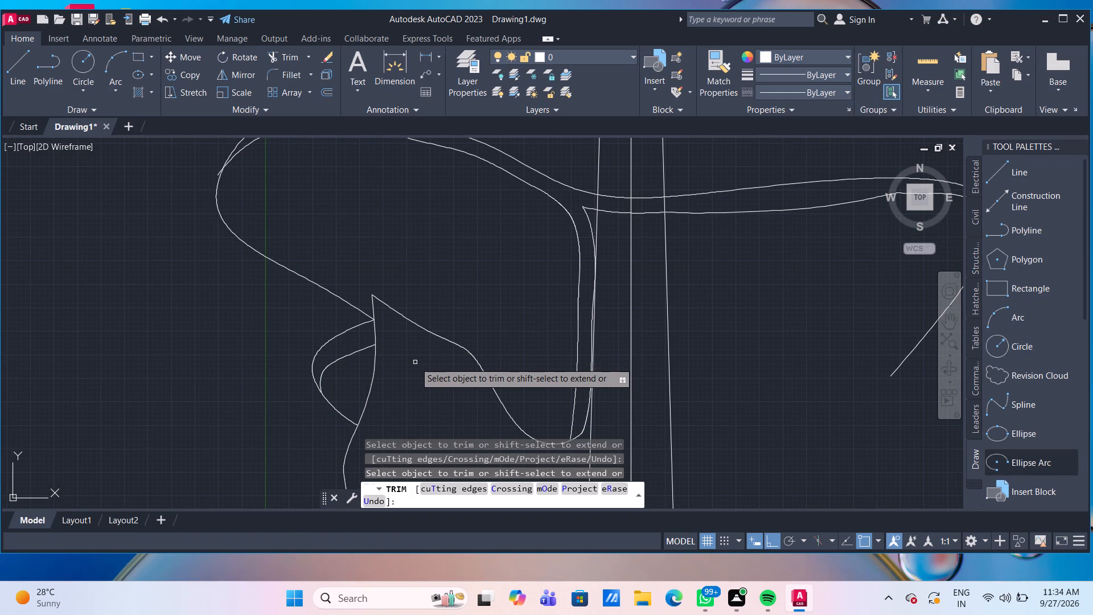
{"action": "key", "text": "Escape"}
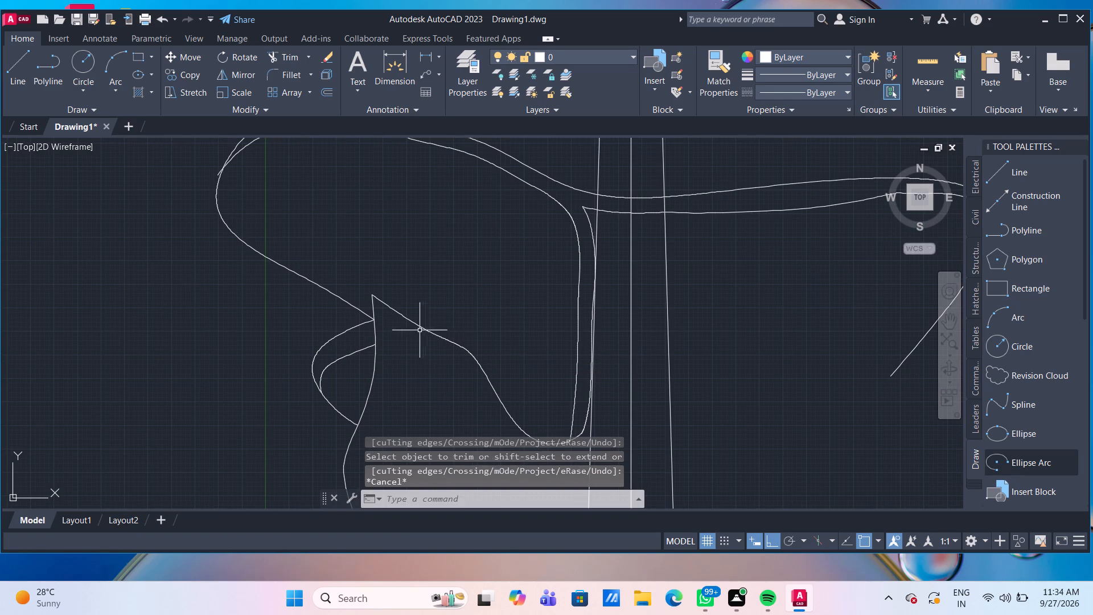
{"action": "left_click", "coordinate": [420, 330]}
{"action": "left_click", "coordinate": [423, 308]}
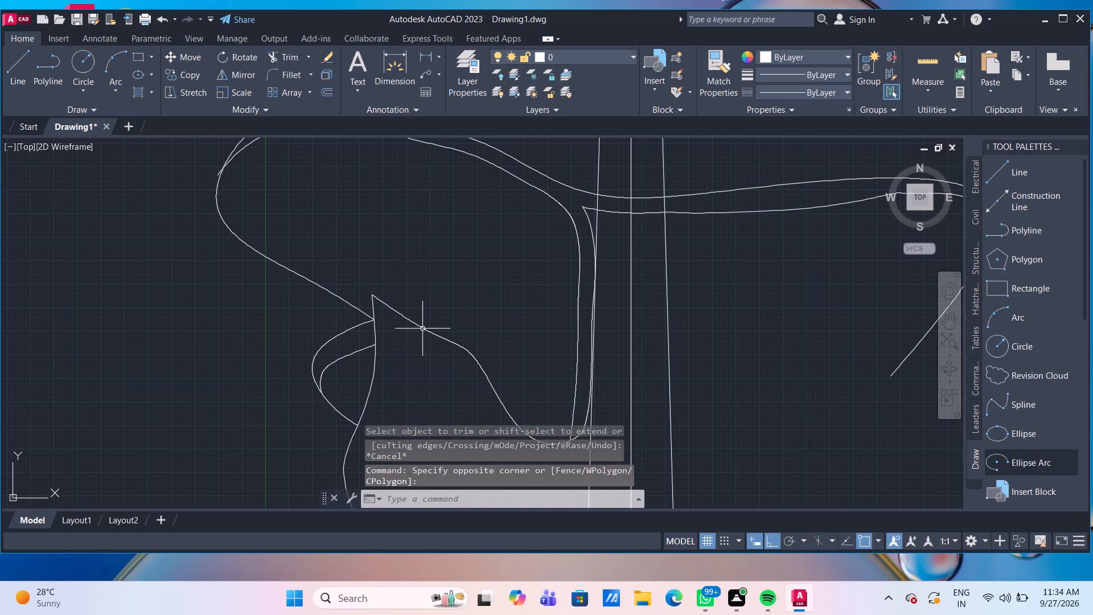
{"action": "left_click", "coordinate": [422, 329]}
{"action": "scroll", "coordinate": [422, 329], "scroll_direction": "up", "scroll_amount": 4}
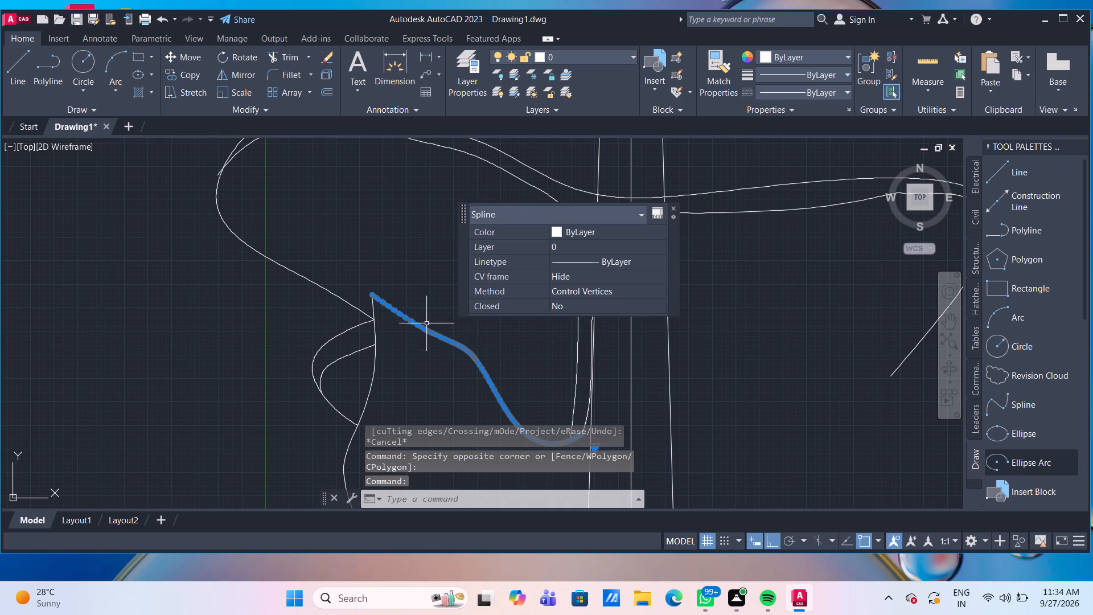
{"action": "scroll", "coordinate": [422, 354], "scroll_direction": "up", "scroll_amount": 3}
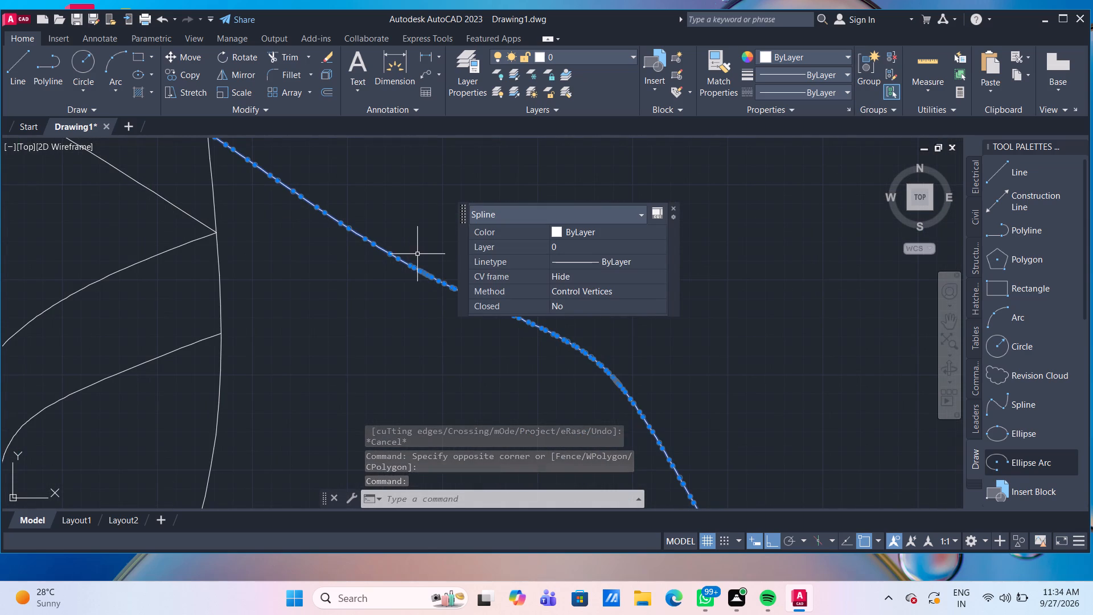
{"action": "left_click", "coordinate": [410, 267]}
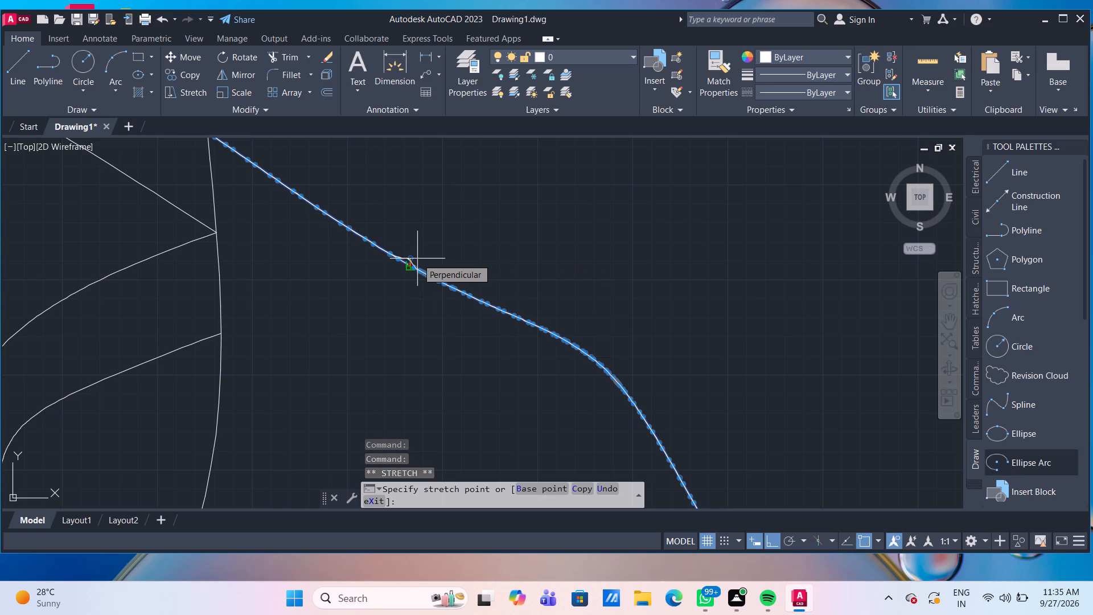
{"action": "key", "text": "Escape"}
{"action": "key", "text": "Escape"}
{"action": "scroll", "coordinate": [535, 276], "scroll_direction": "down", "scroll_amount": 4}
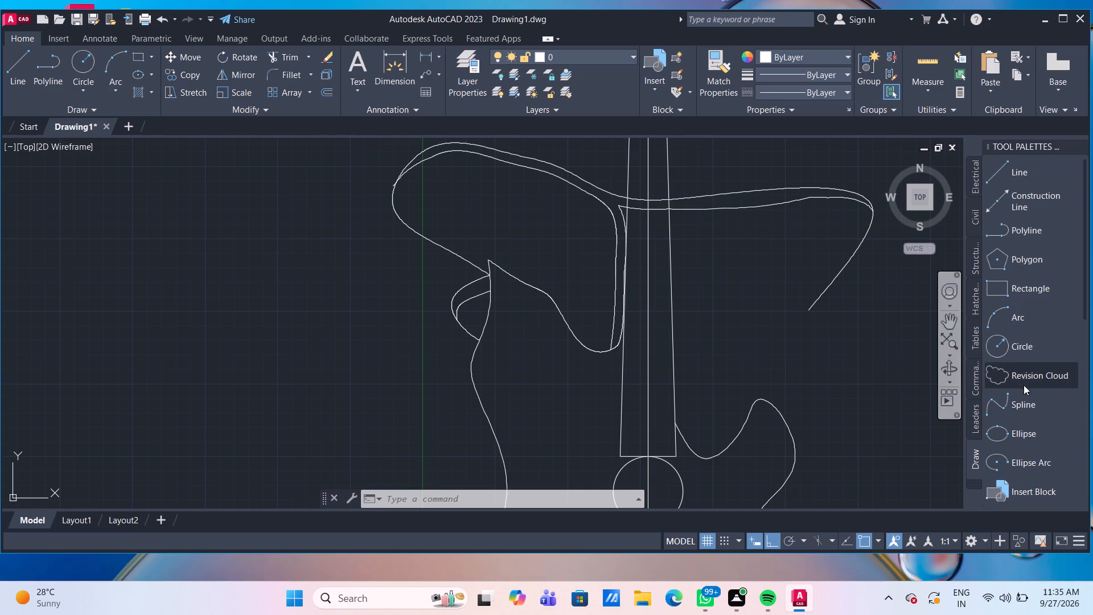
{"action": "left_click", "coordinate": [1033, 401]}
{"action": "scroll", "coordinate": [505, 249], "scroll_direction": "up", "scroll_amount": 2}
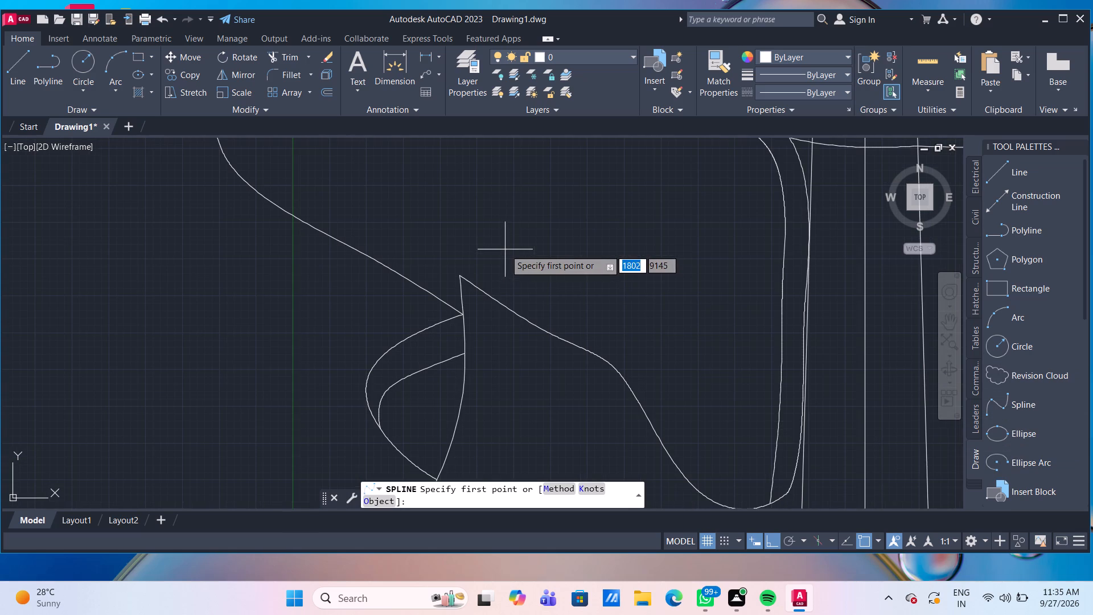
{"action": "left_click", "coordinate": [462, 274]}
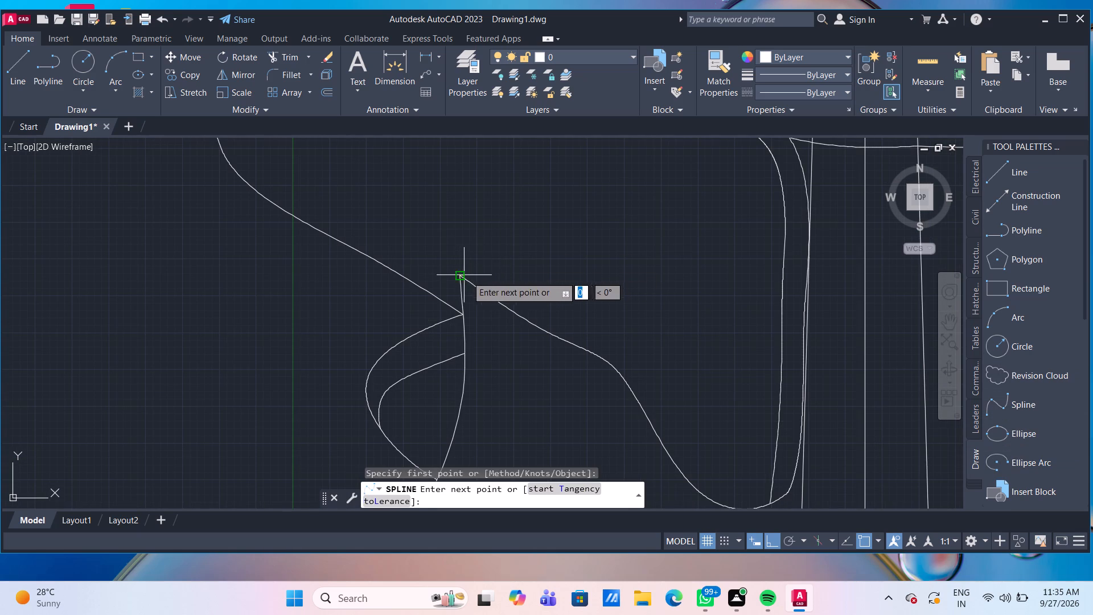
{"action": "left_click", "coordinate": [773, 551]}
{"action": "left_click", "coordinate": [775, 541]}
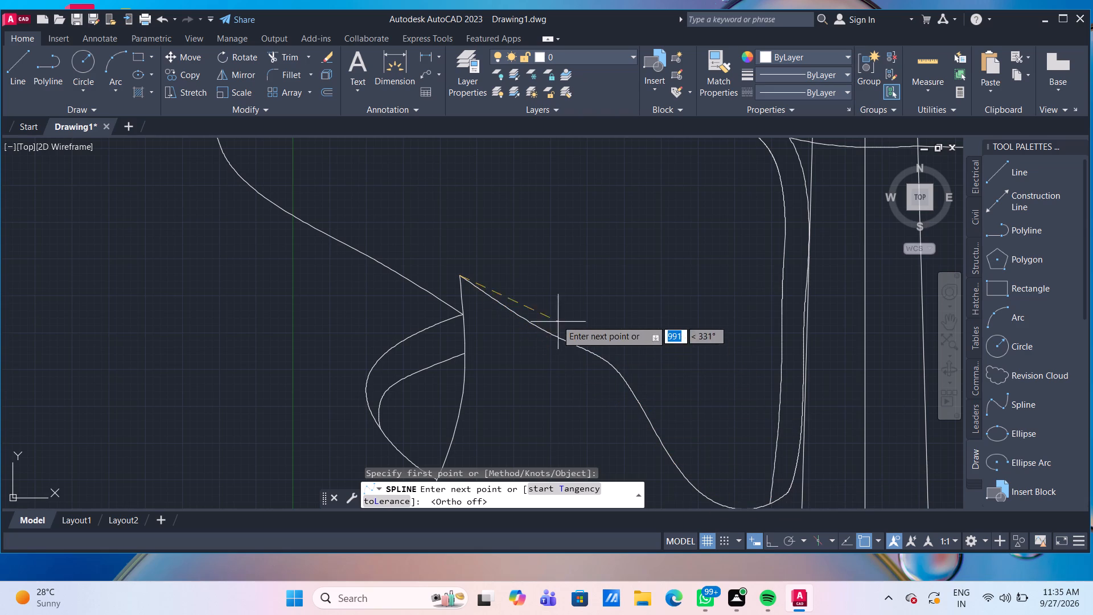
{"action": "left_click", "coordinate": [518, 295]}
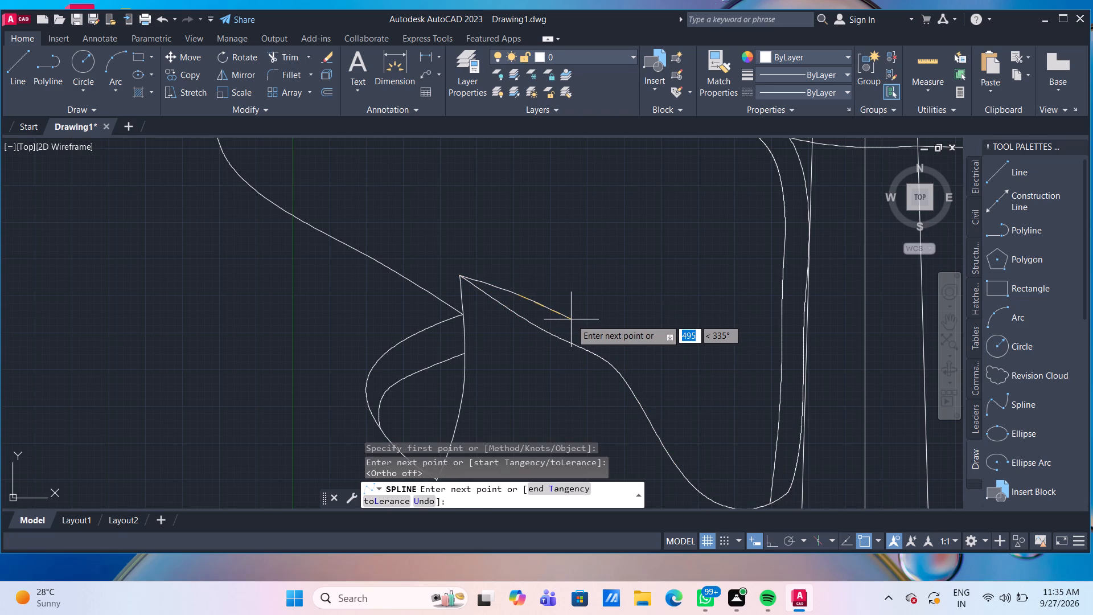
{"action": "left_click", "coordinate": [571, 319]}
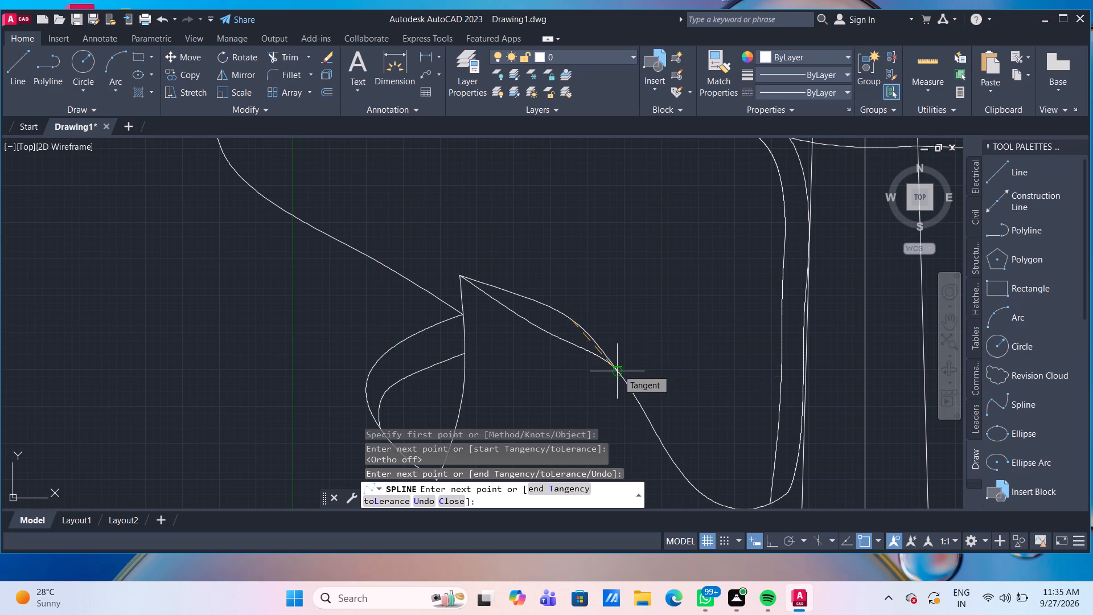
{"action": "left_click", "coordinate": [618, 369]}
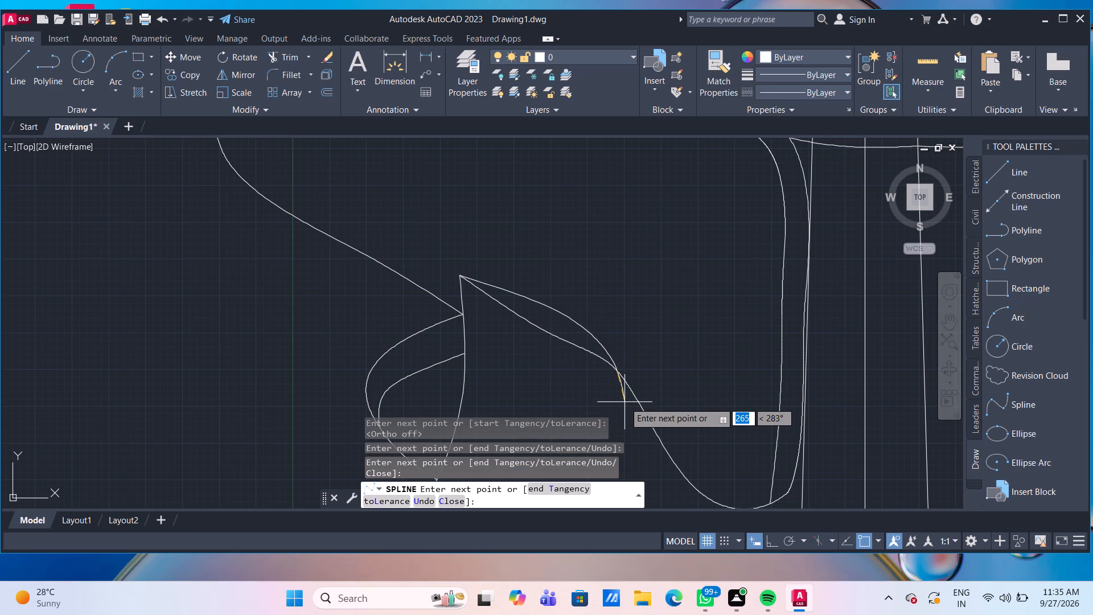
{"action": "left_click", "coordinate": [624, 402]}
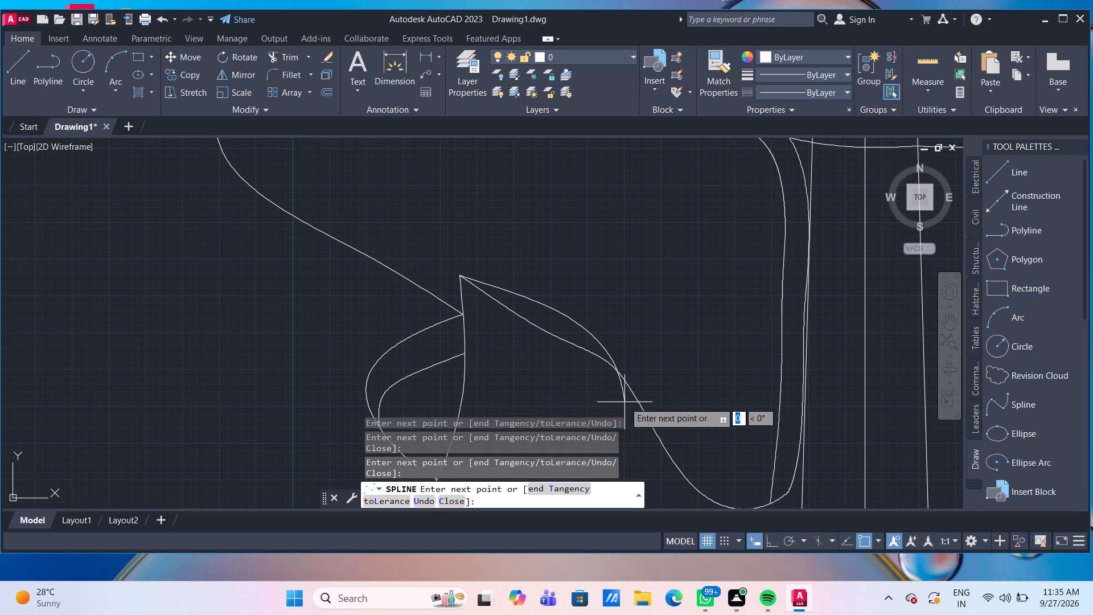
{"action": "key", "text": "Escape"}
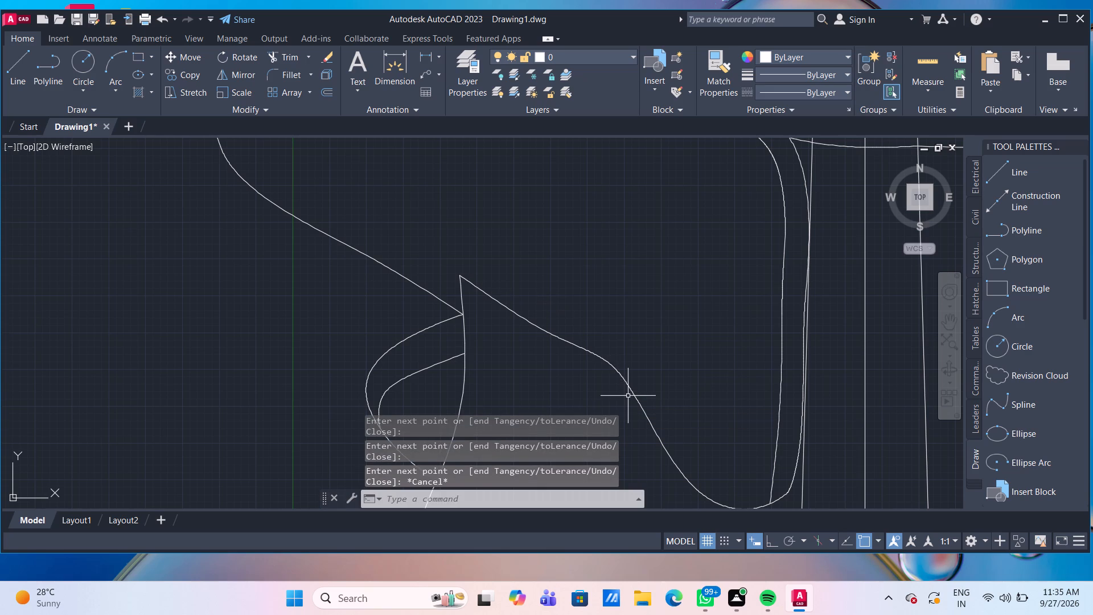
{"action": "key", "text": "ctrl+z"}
Draw a free-angle spline from the cutaway contour's pointed left tip, bulging above the old curve and crossing it past its bend.
{"action": "scroll", "coordinate": [514, 255], "scroll_direction": "up", "scroll_amount": 2}
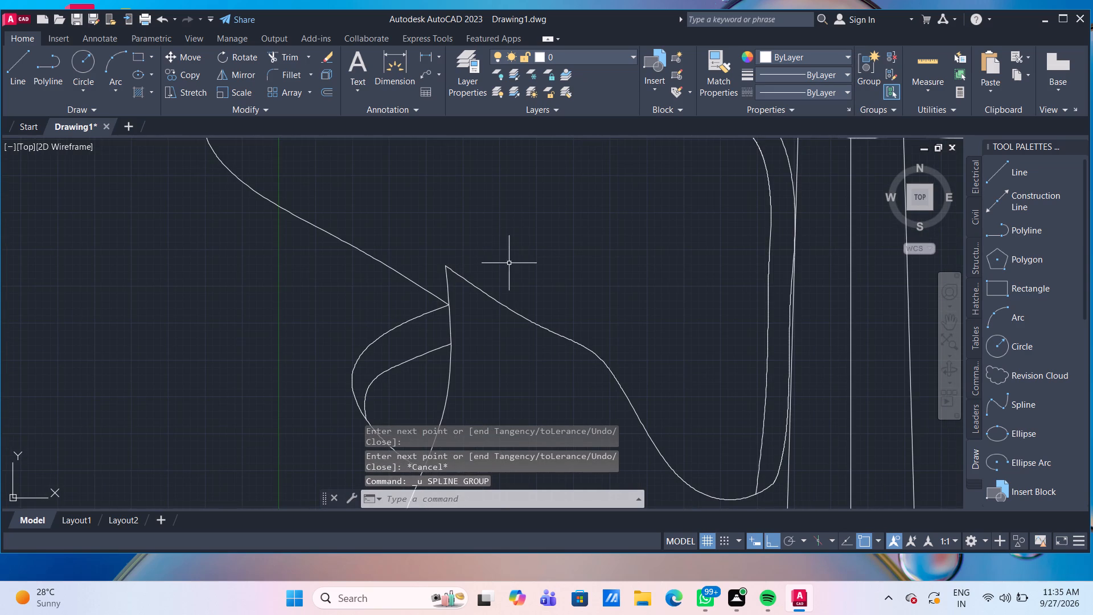
{"action": "left_click", "coordinate": [1002, 404]}
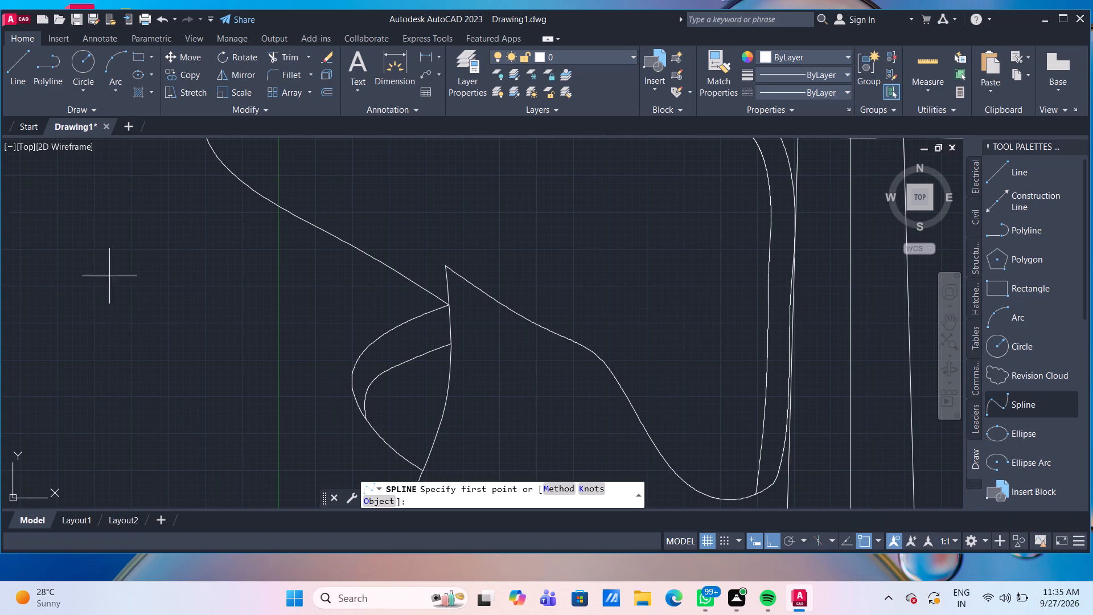
{"action": "left_click", "coordinate": [447, 264]}
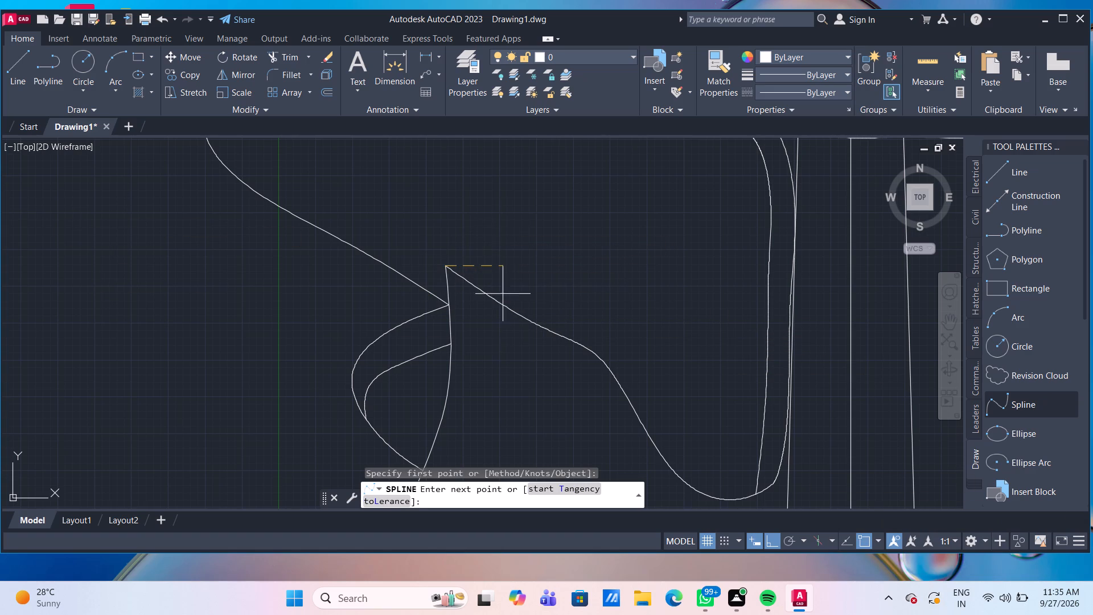
{"action": "left_click", "coordinate": [774, 542]}
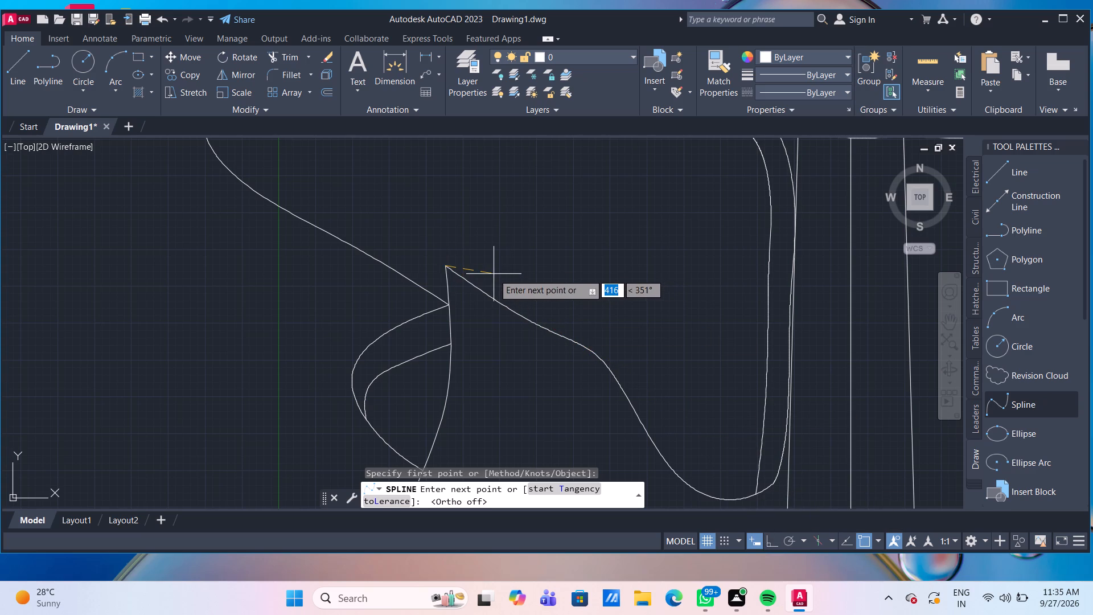
{"action": "left_click", "coordinate": [494, 276]}
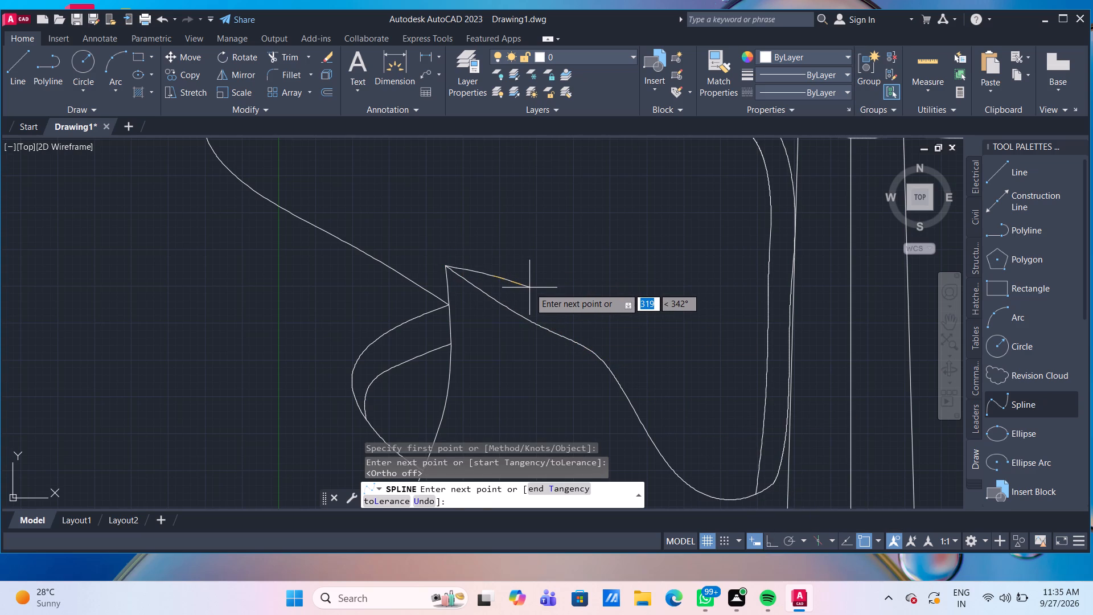
{"action": "left_click", "coordinate": [529, 288]}
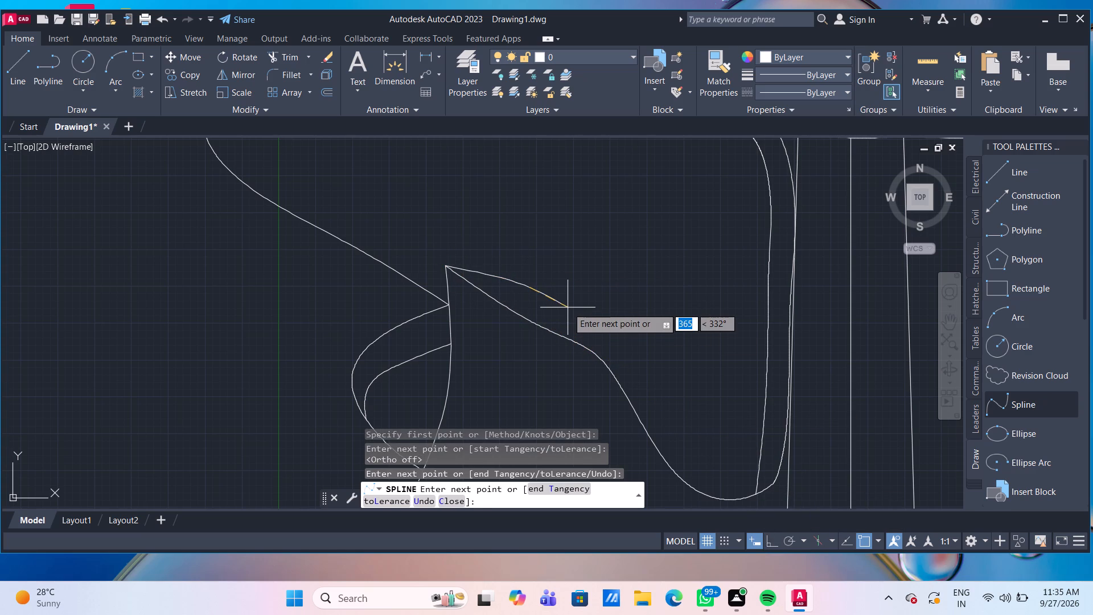
{"action": "left_click", "coordinate": [565, 306]}
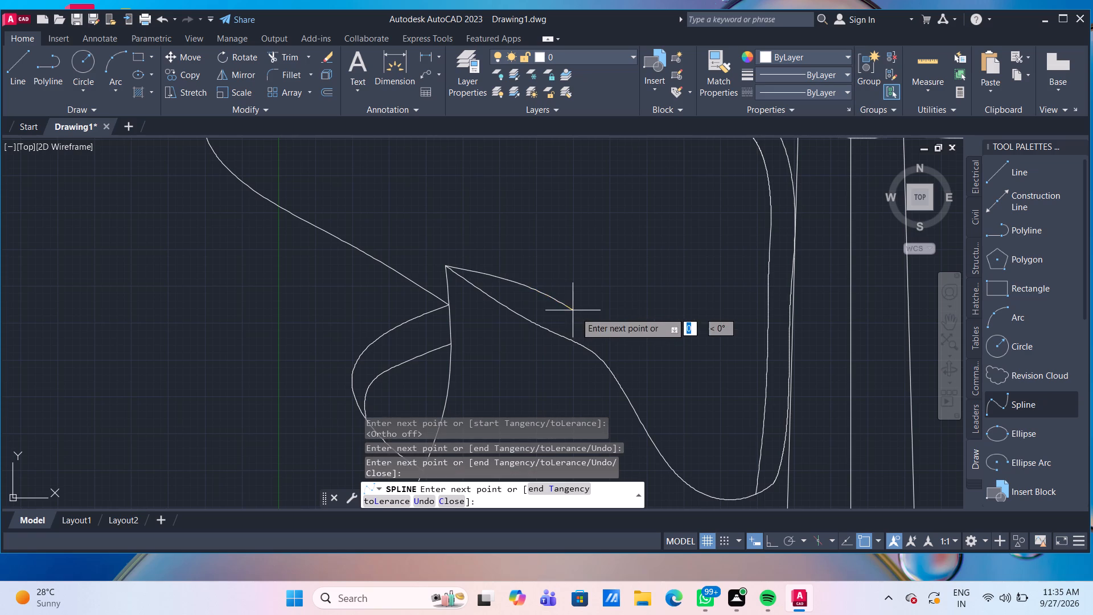
{"action": "left_click", "coordinate": [587, 326]}
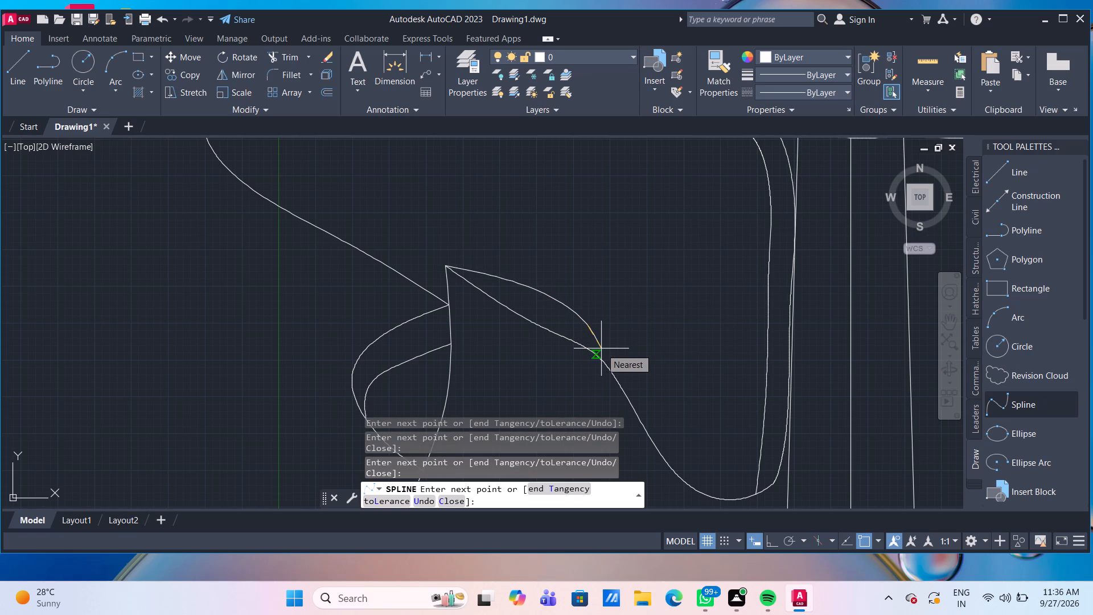
{"action": "scroll", "coordinate": [601, 348], "scroll_direction": "up", "scroll_amount": 2}
{"action": "left_click", "coordinate": [595, 347]}
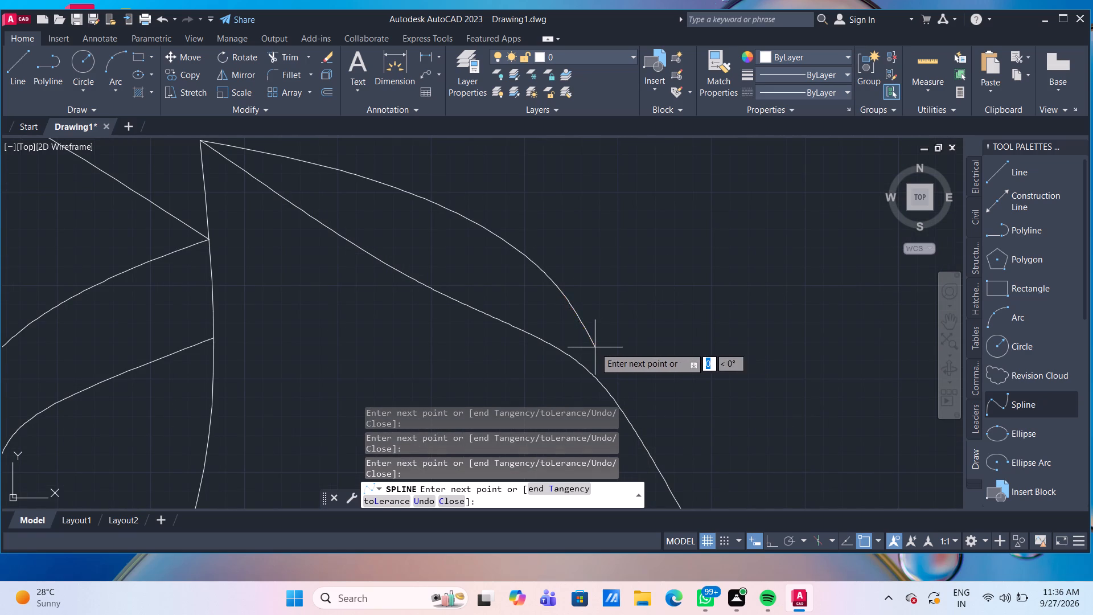
{"action": "scroll", "coordinate": [614, 395], "scroll_direction": "down", "scroll_amount": 3}
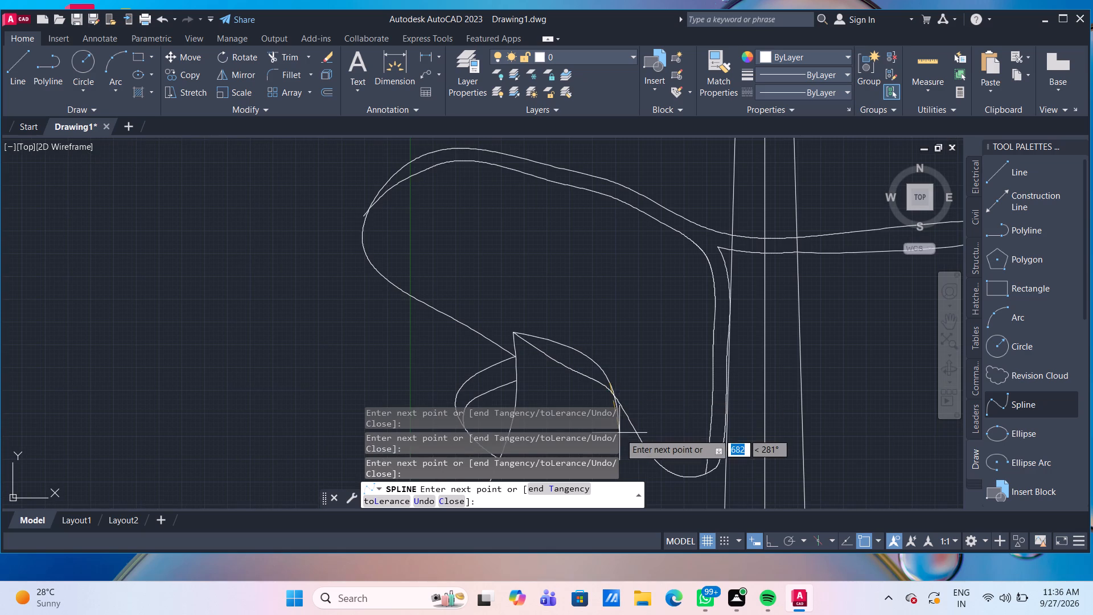
{"action": "left_click", "coordinate": [627, 437]}
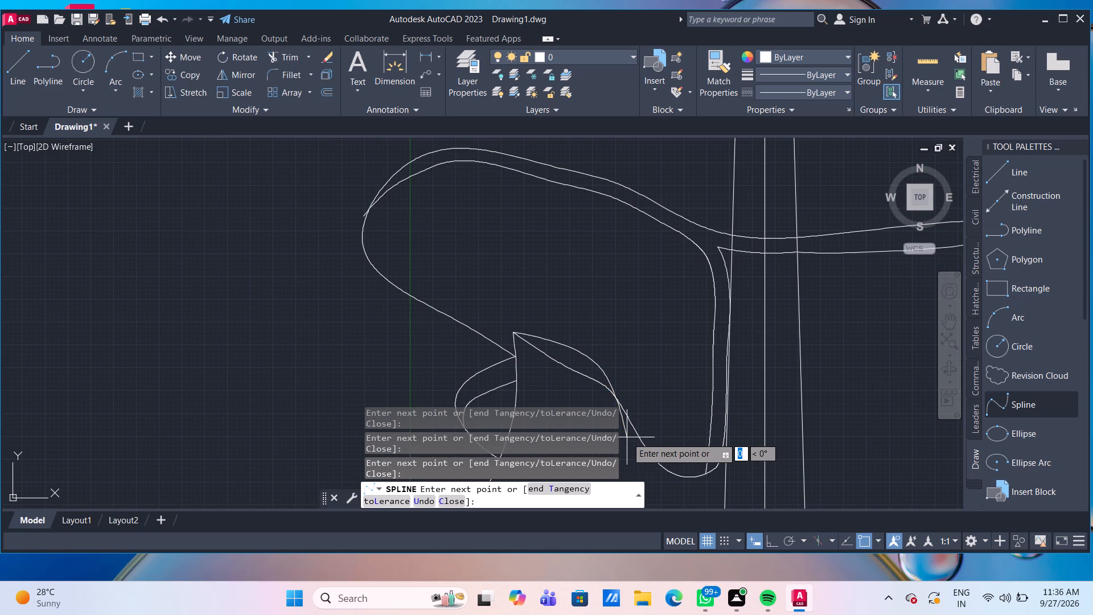
{"action": "key", "text": "Return"}
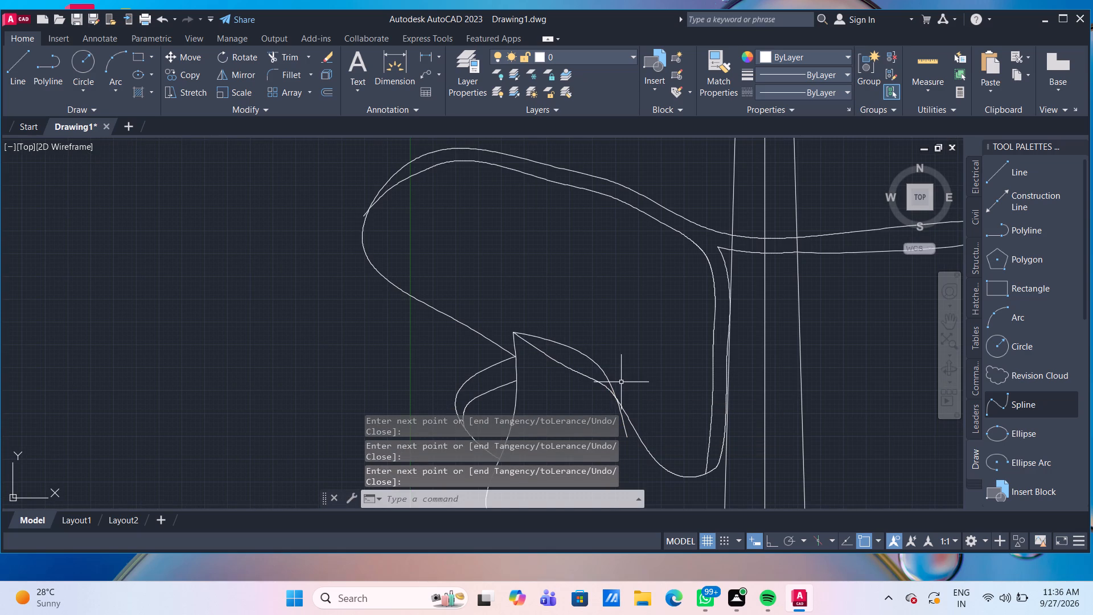
Trim away the old cutaway contour beneath the new spline and the new spline's tail beyond the crossing.
{"action": "scroll", "coordinate": [574, 378], "scroll_direction": "up", "scroll_amount": 3}
{"action": "scroll", "coordinate": [574, 378], "scroll_direction": "down", "scroll_amount": 2}
{"action": "middle_click_drag", "start_coordinate": [563, 378], "coordinate": [454, 325]}
{"action": "type", "text": "TR"}
{"action": "key", "text": "Return"}
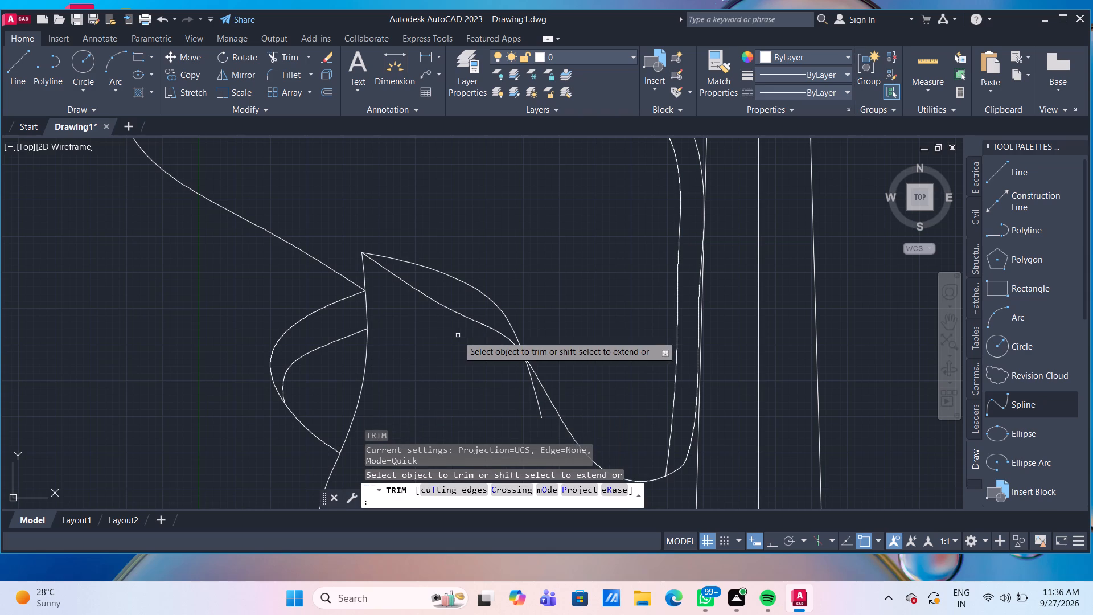
{"action": "left_click", "coordinate": [466, 319]}
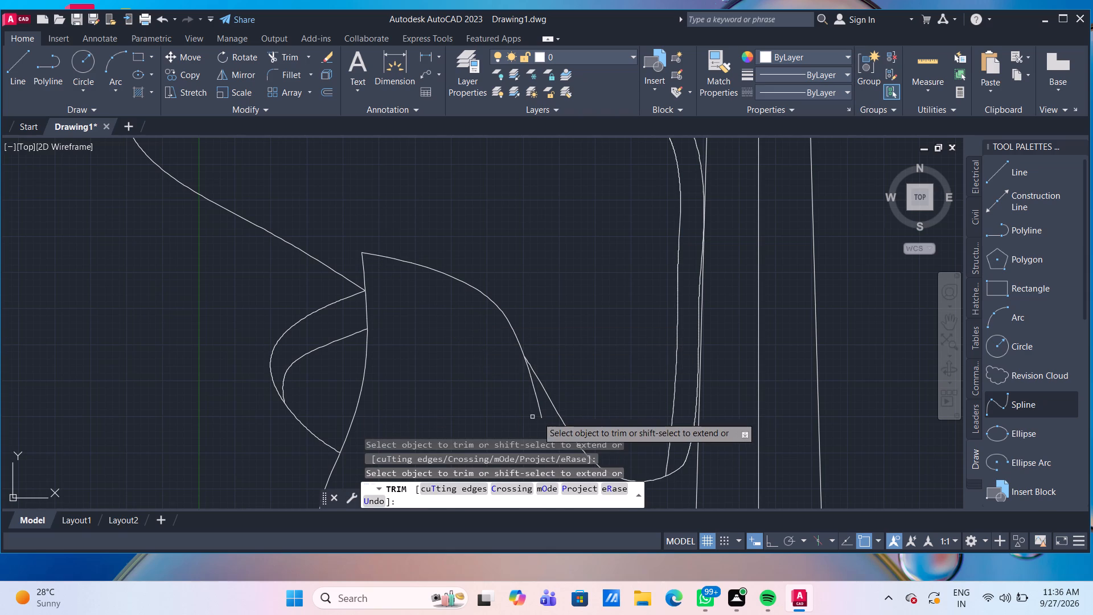
{"action": "left_click", "coordinate": [540, 405]}
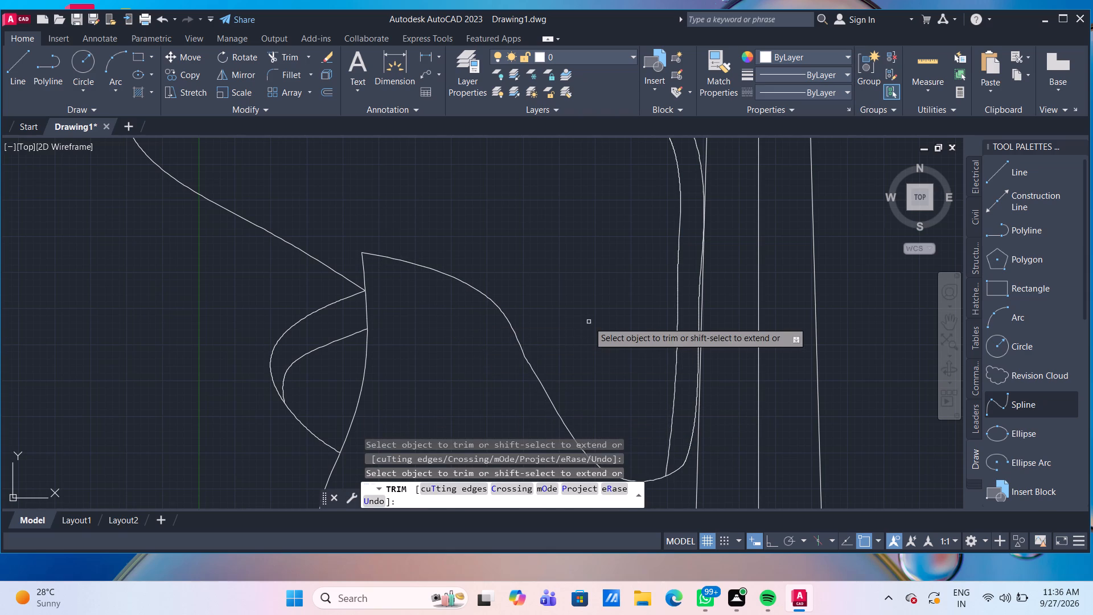
{"action": "scroll", "coordinate": [589, 322], "scroll_direction": "down", "scroll_amount": 3}
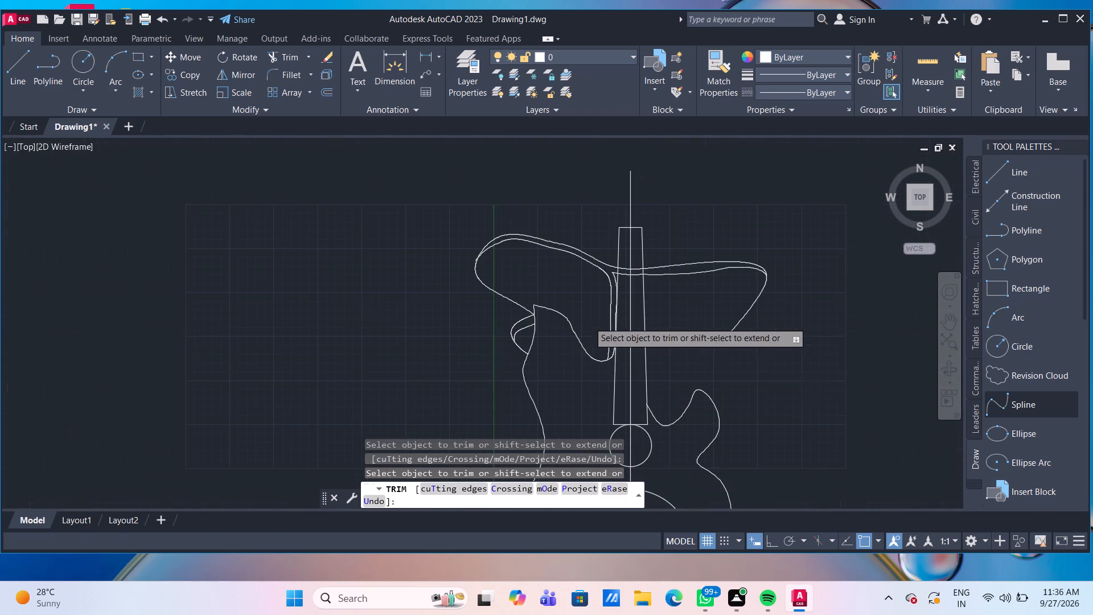
{"action": "scroll", "coordinate": [642, 333], "scroll_direction": "down", "scroll_amount": 1}
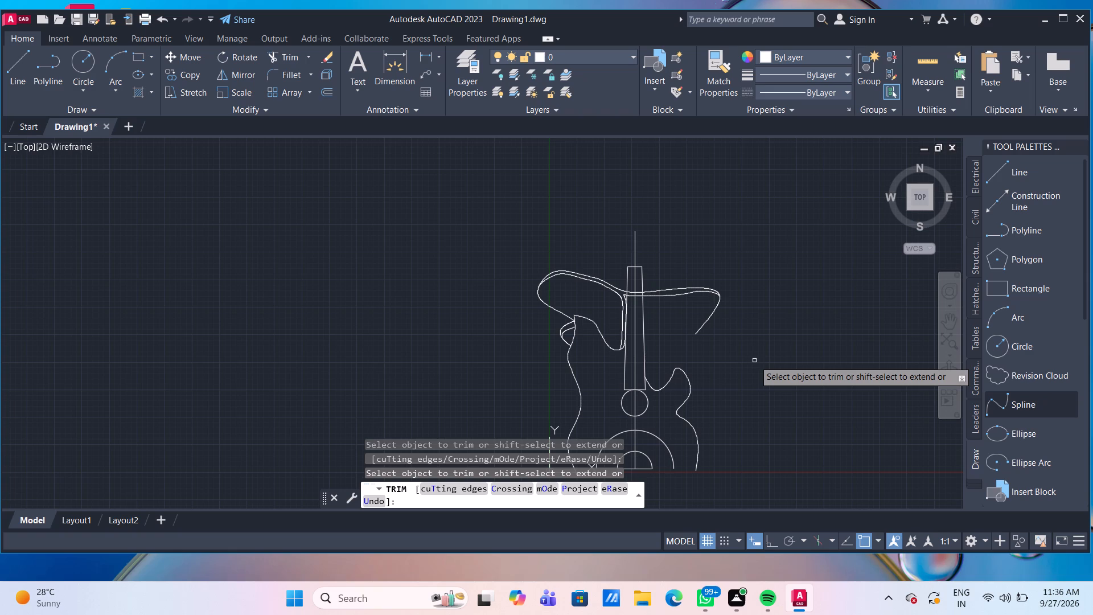
{"action": "key", "text": "Escape"}
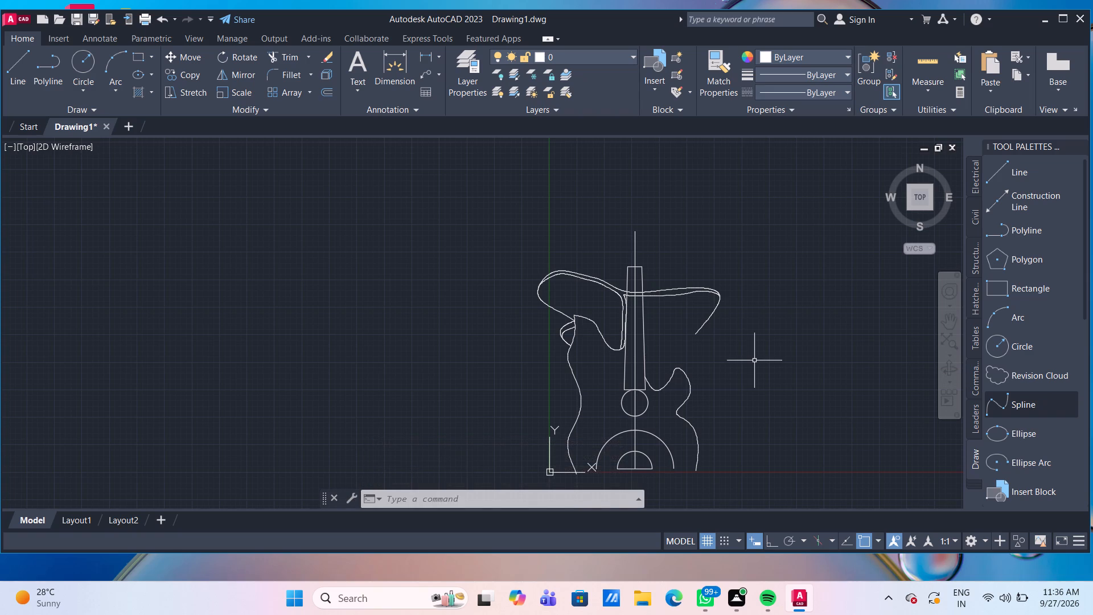
Draw a vertical line with Ortho on from the upper outline's free right-hand end down to just past the body's right contour.
{"action": "scroll", "coordinate": [726, 346], "scroll_direction": "up", "scroll_amount": 1}
{"action": "scroll", "coordinate": [727, 350], "scroll_direction": "down", "scroll_amount": 1}
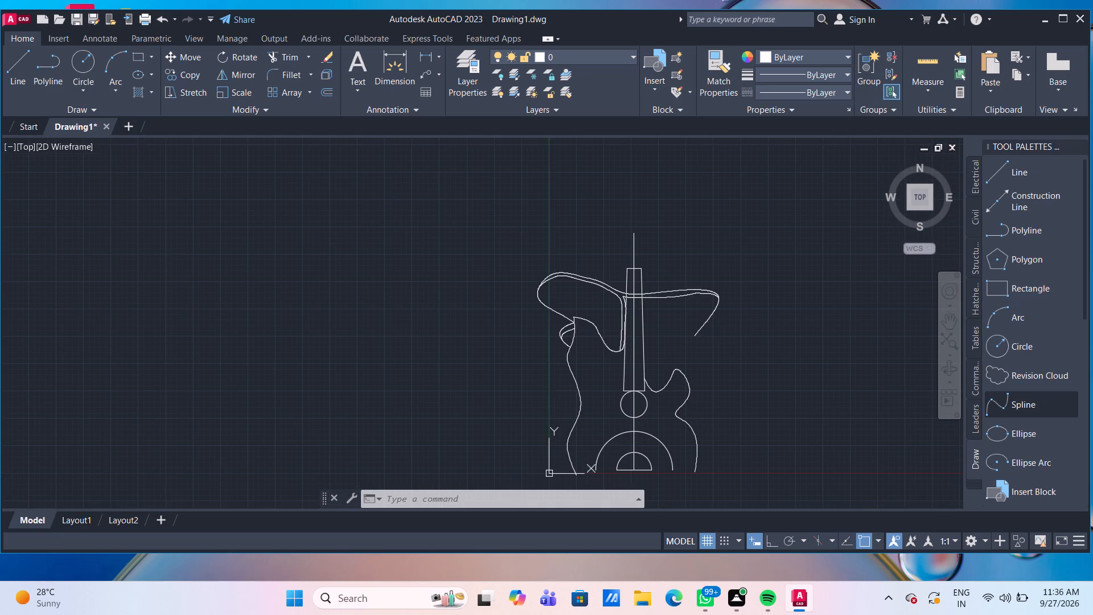
{"action": "middle_click_drag", "start_coordinate": [727, 350], "coordinate": [454, 306]}
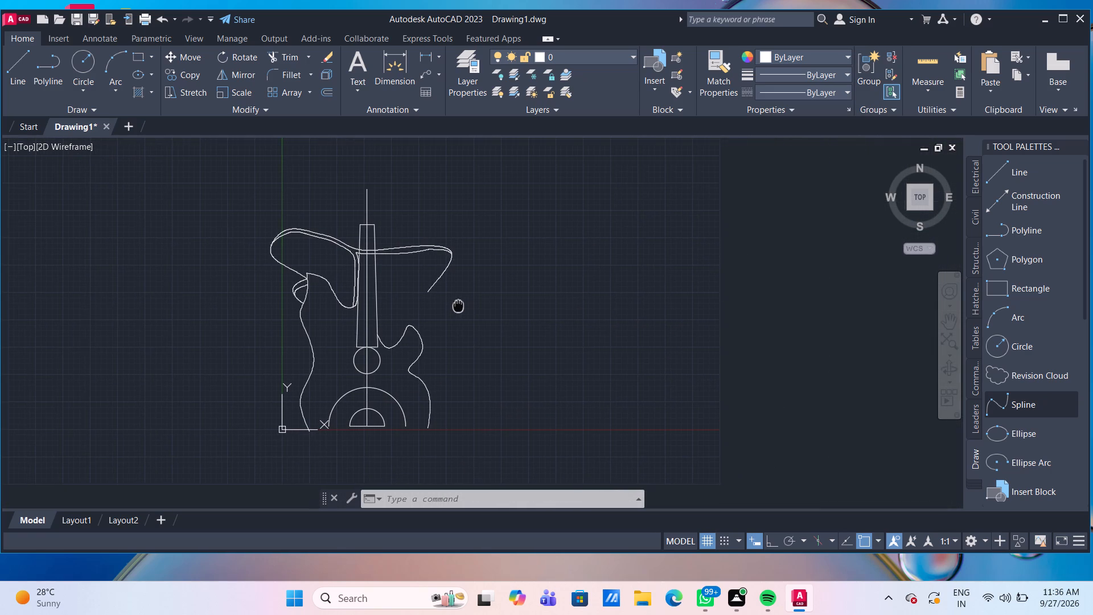
{"action": "middle_click_drag", "start_coordinate": [454, 306], "coordinate": [453, 306]}
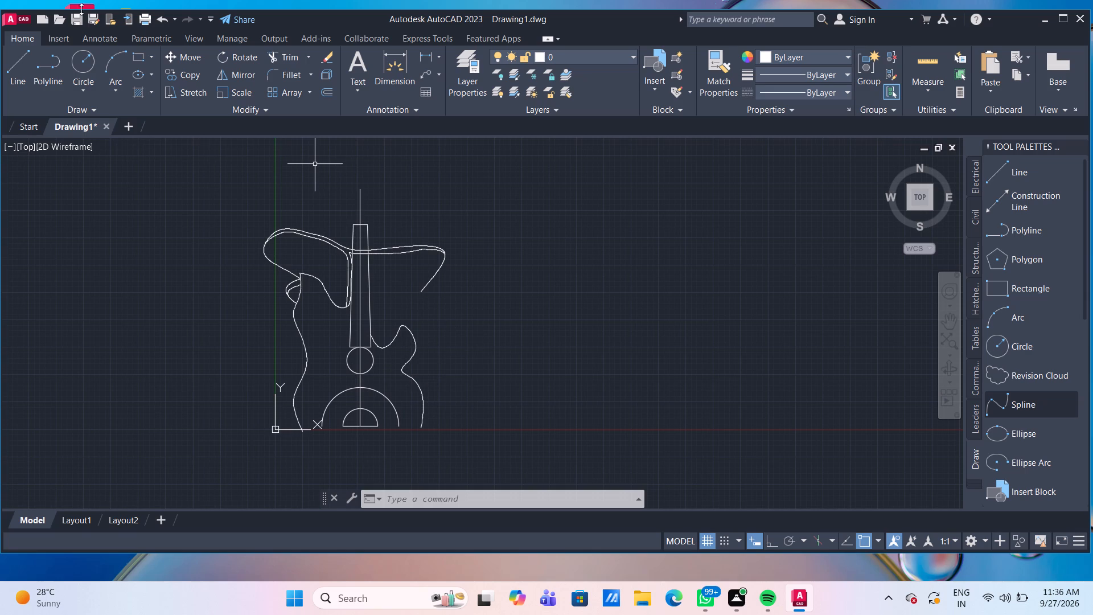
{"action": "left_click_drag", "start_coordinate": [11, 69], "coordinate": [14, 75]}
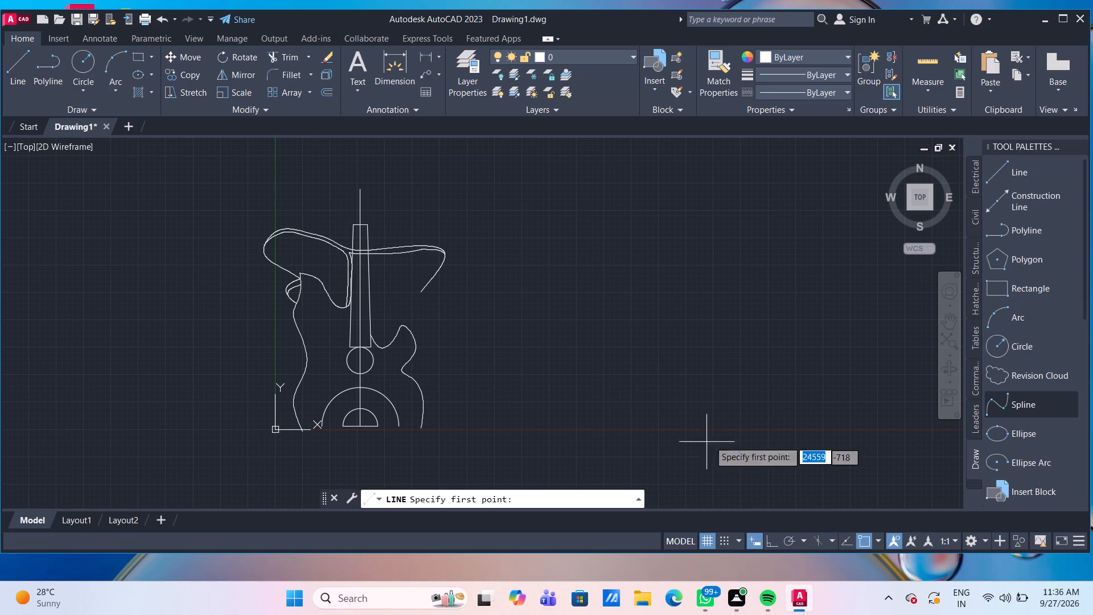
{"action": "left_click", "coordinate": [771, 540]}
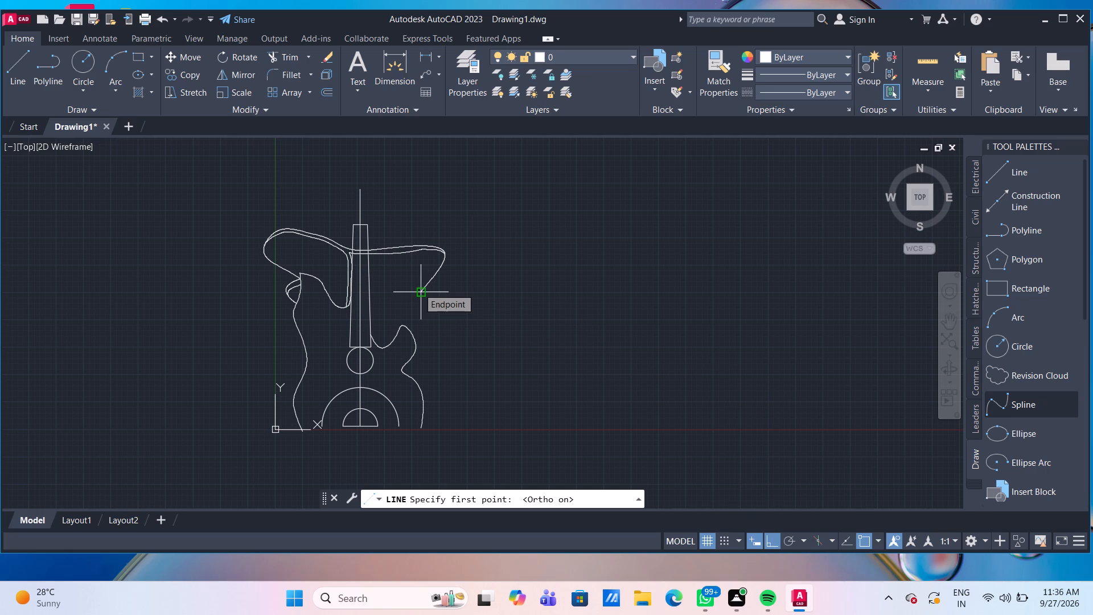
{"action": "left_click", "coordinate": [418, 288]}
{"action": "scroll", "coordinate": [441, 380], "scroll_direction": "up", "scroll_amount": 1}
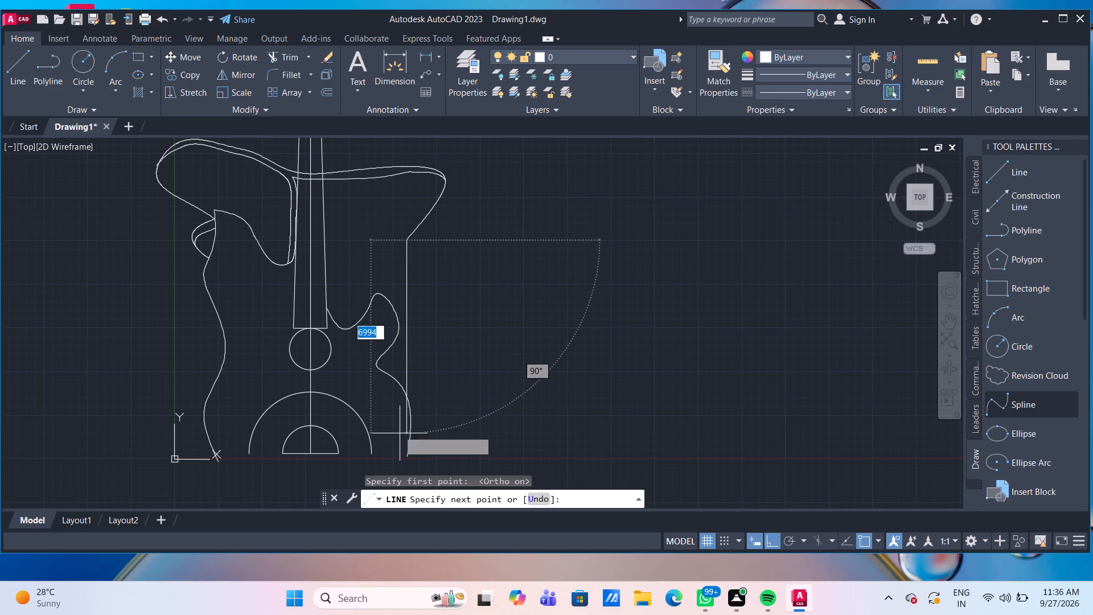
{"action": "scroll", "coordinate": [397, 420], "scroll_direction": "up", "scroll_amount": 3}
{"action": "left_click", "coordinate": [418, 367]}
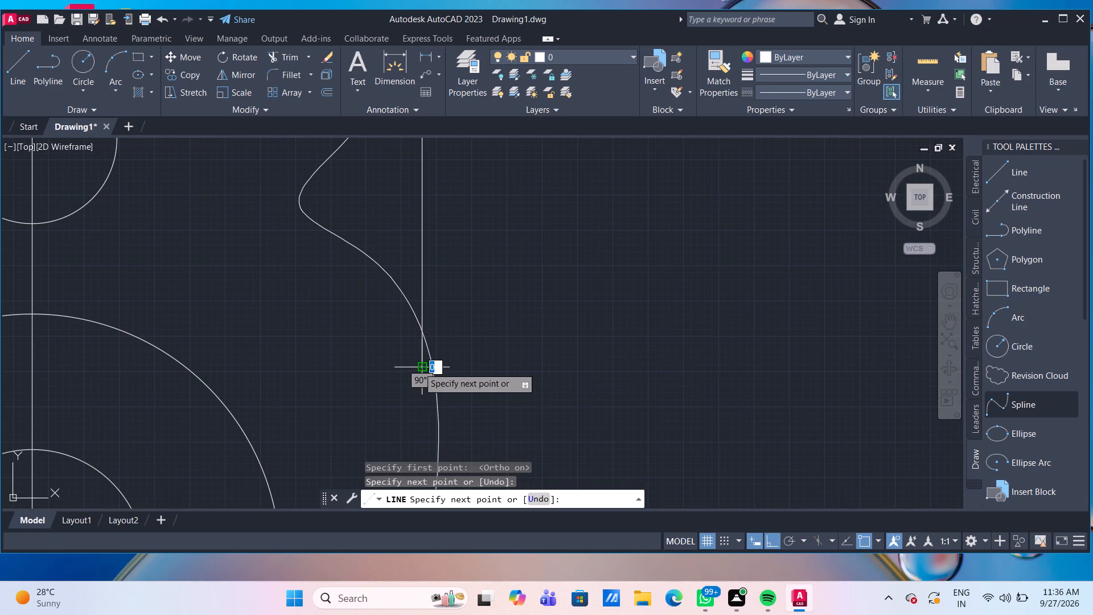
{"action": "key", "text": "Escape"}
Trim the vertical line's lower end where it runs past the body's right contour.
{"action": "type", "text": "TR"}
{"action": "key", "text": "Return"}
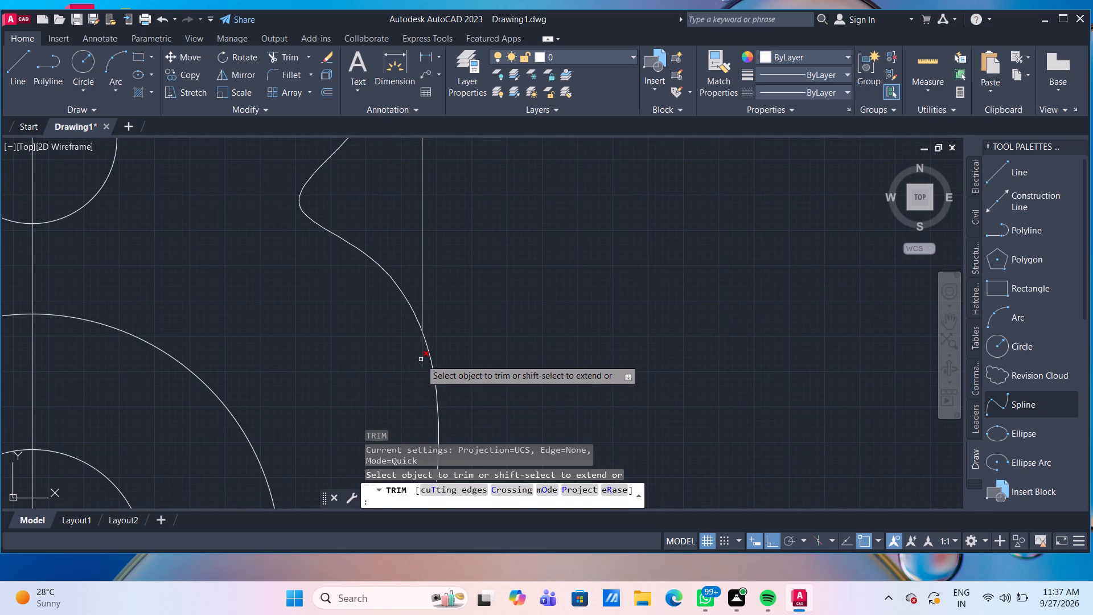
{"action": "left_click", "coordinate": [421, 359]}
{"action": "scroll", "coordinate": [493, 338], "scroll_direction": "down", "scroll_amount": 4}
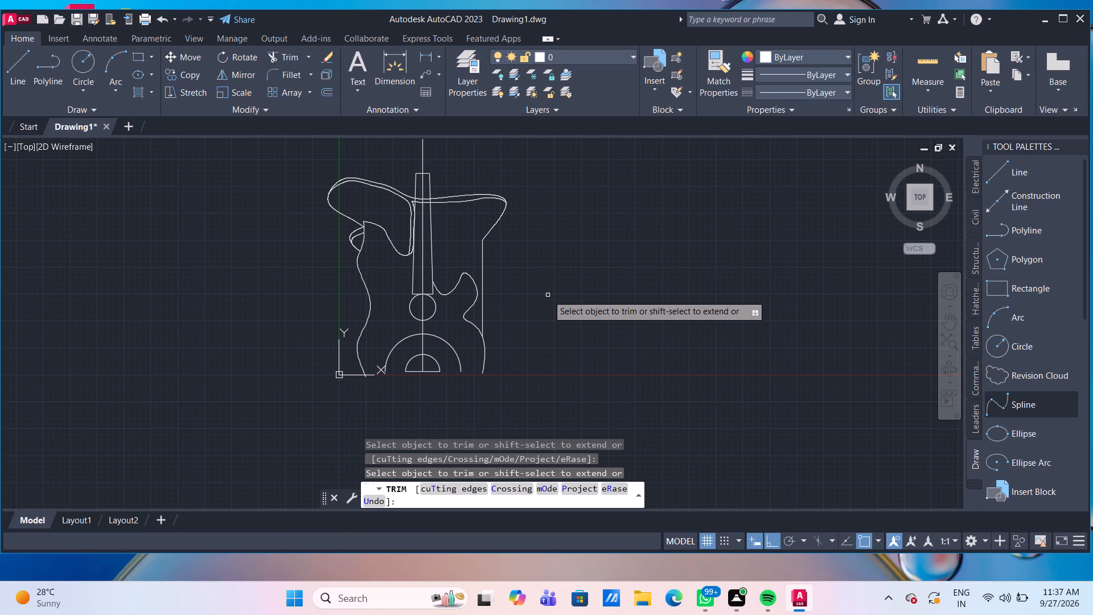
{"action": "key", "text": "Escape"}
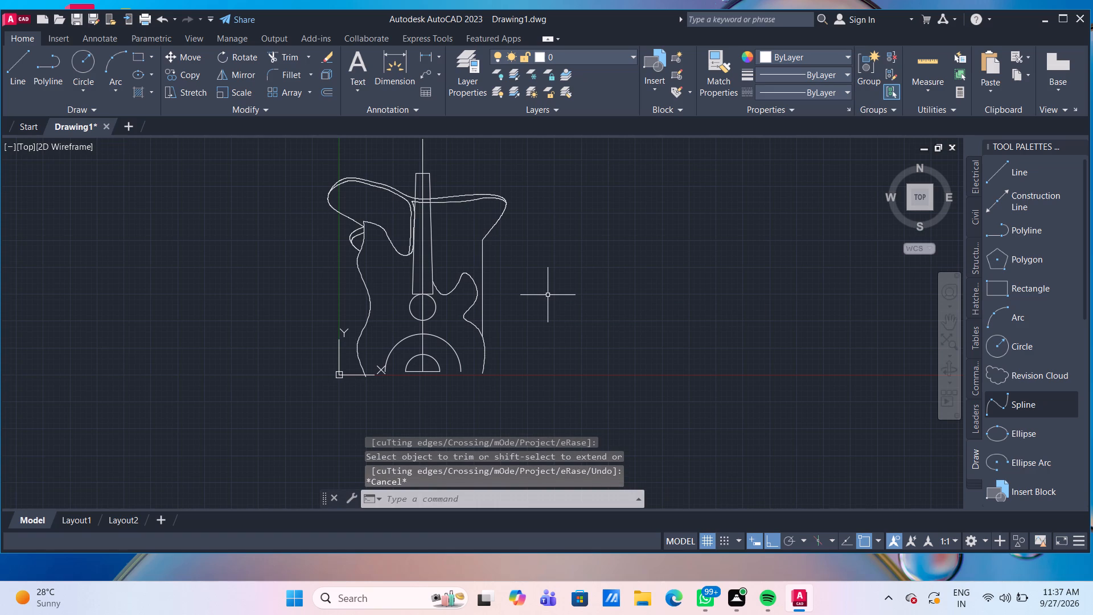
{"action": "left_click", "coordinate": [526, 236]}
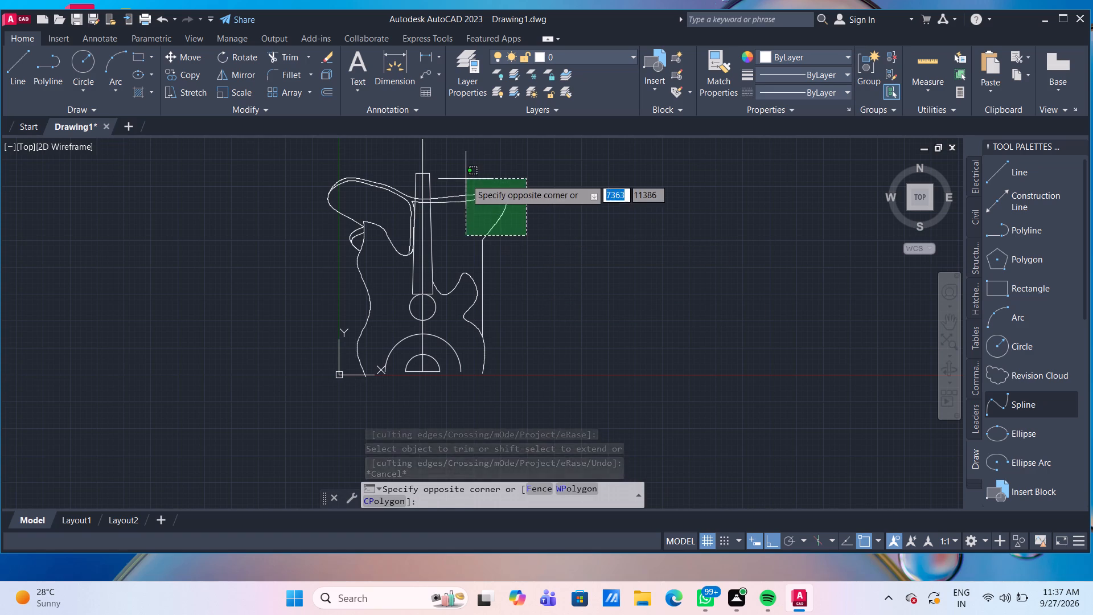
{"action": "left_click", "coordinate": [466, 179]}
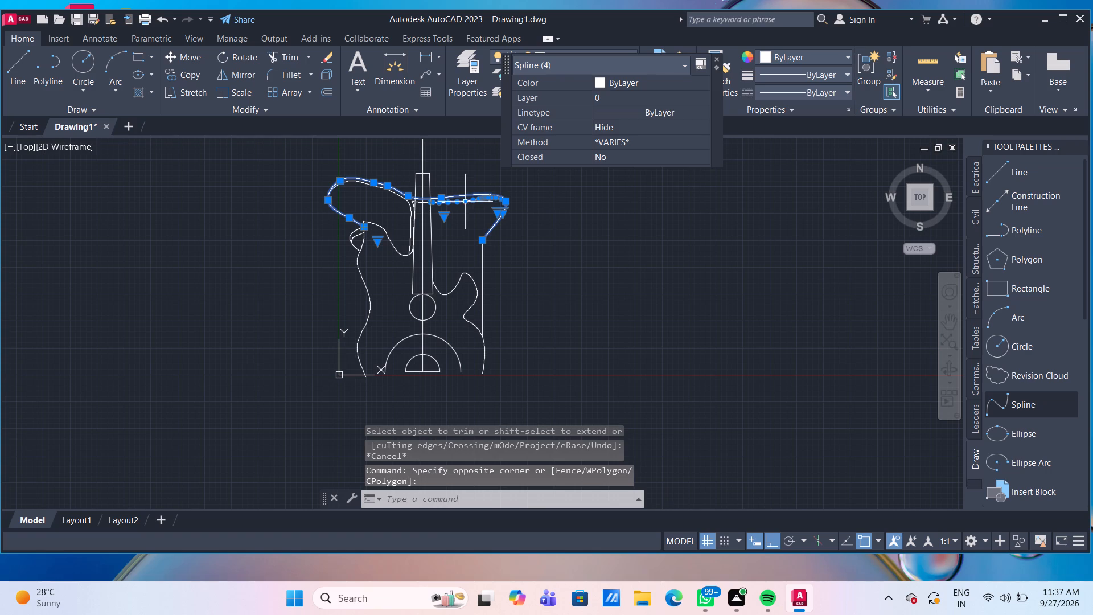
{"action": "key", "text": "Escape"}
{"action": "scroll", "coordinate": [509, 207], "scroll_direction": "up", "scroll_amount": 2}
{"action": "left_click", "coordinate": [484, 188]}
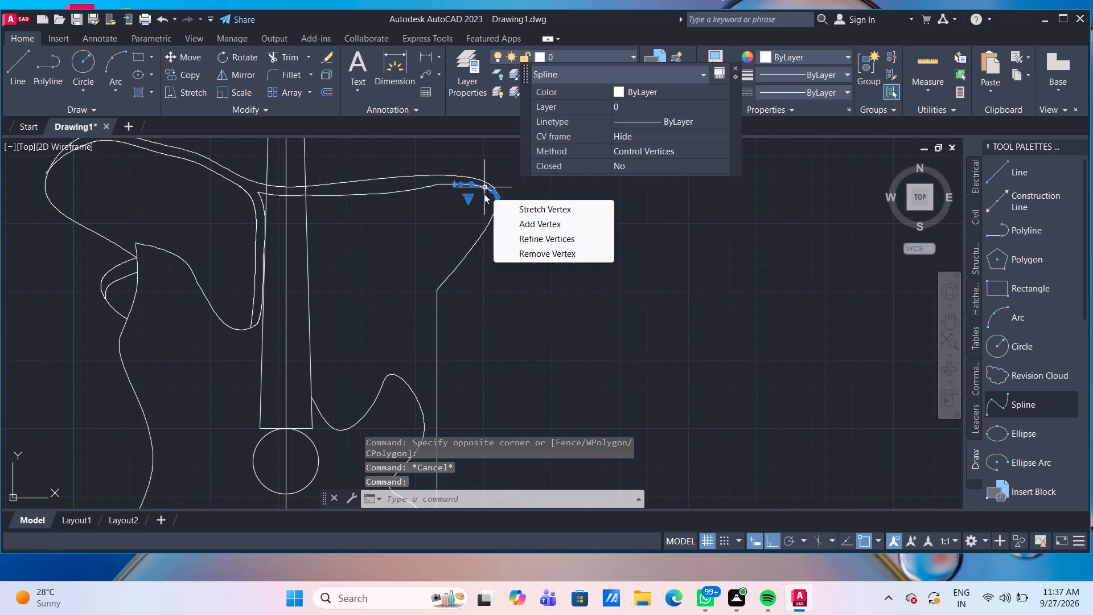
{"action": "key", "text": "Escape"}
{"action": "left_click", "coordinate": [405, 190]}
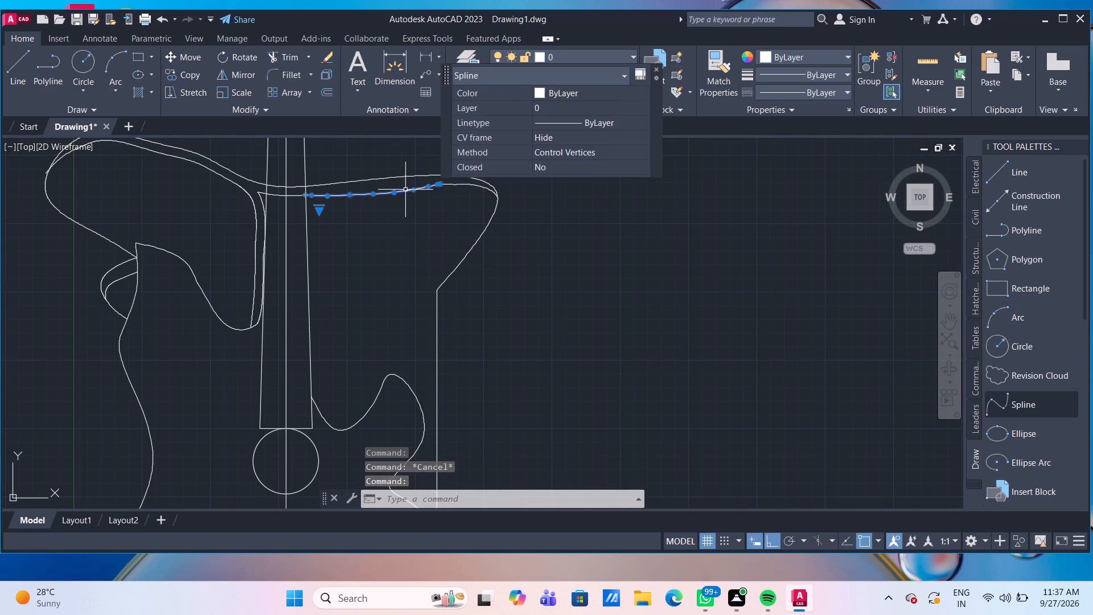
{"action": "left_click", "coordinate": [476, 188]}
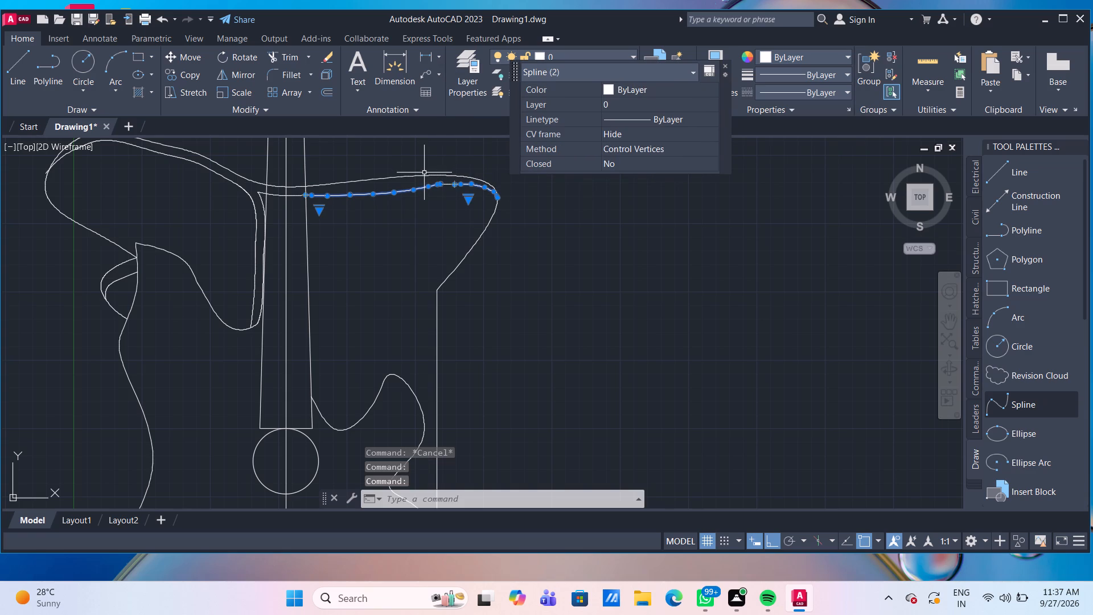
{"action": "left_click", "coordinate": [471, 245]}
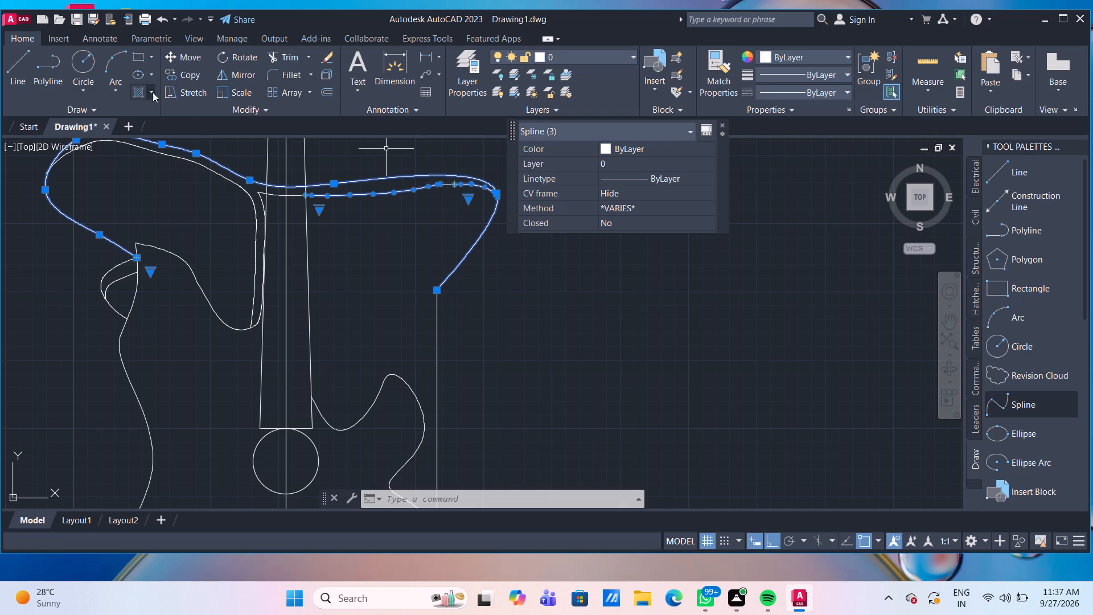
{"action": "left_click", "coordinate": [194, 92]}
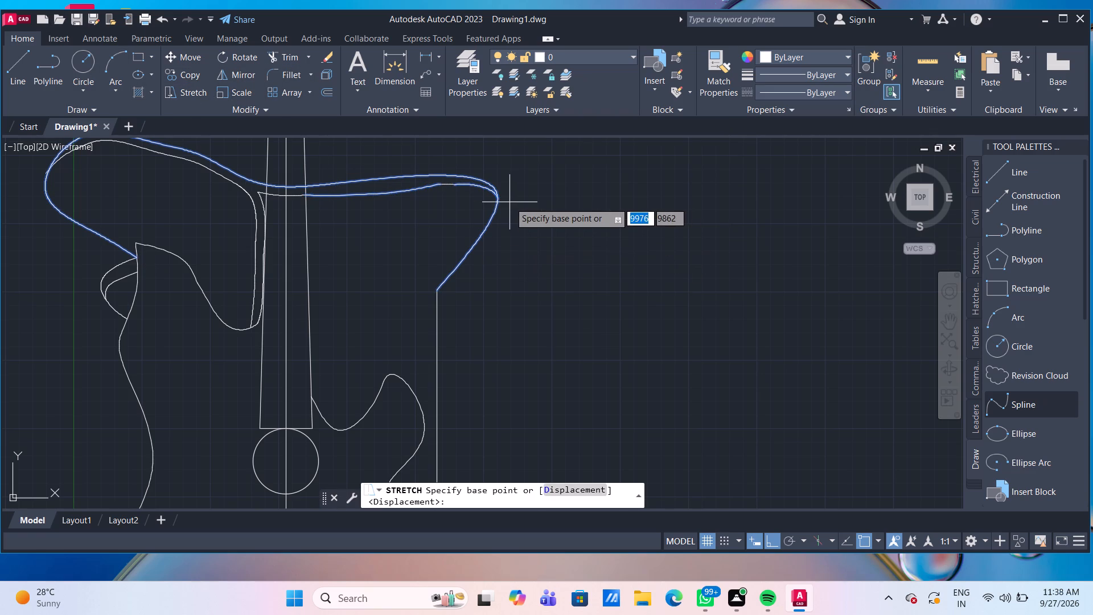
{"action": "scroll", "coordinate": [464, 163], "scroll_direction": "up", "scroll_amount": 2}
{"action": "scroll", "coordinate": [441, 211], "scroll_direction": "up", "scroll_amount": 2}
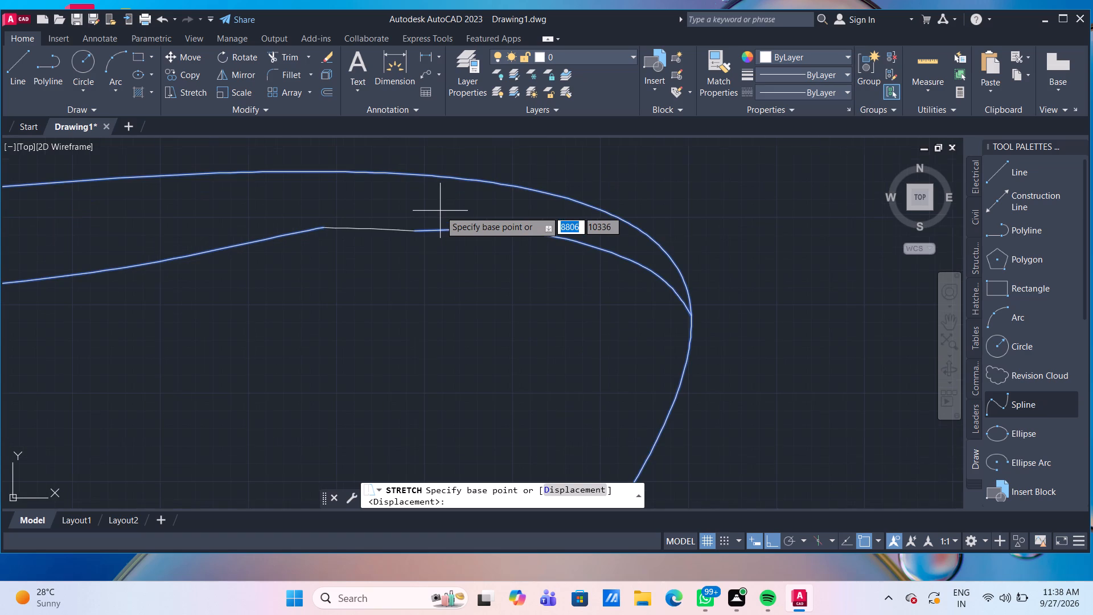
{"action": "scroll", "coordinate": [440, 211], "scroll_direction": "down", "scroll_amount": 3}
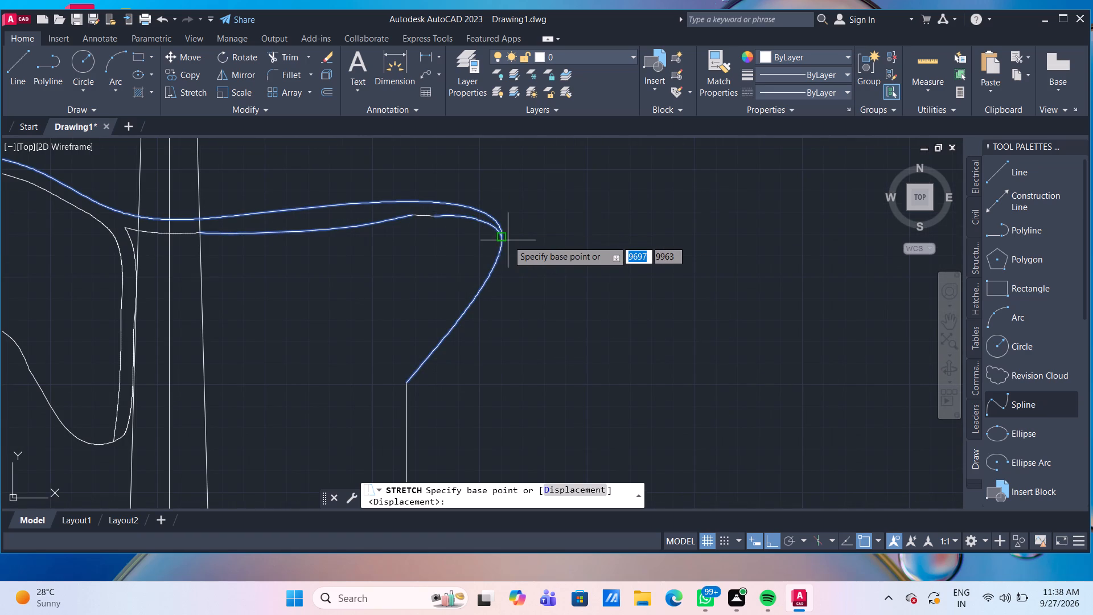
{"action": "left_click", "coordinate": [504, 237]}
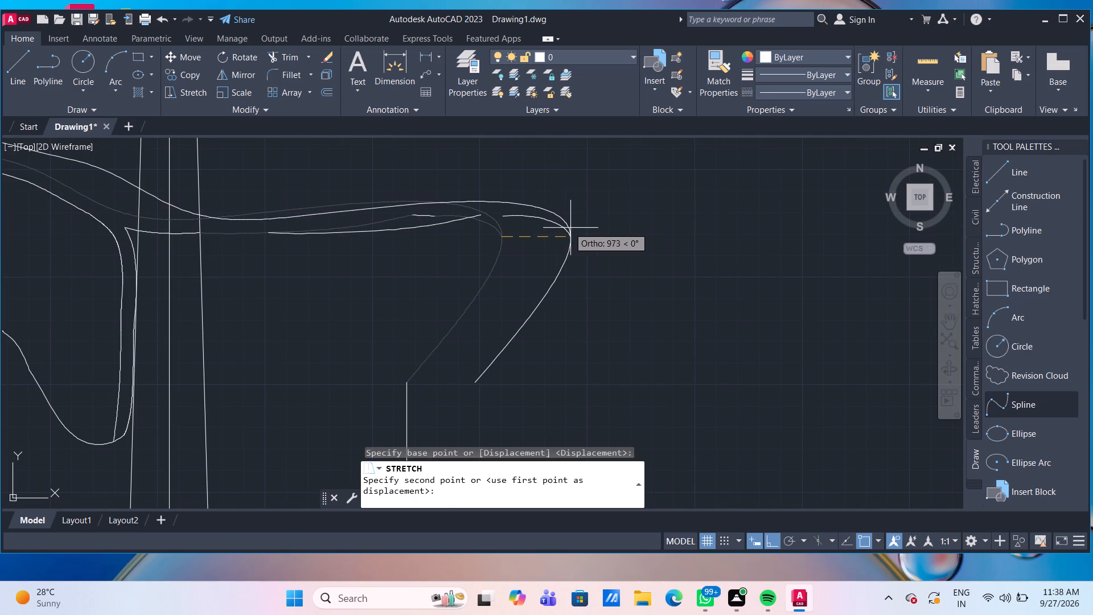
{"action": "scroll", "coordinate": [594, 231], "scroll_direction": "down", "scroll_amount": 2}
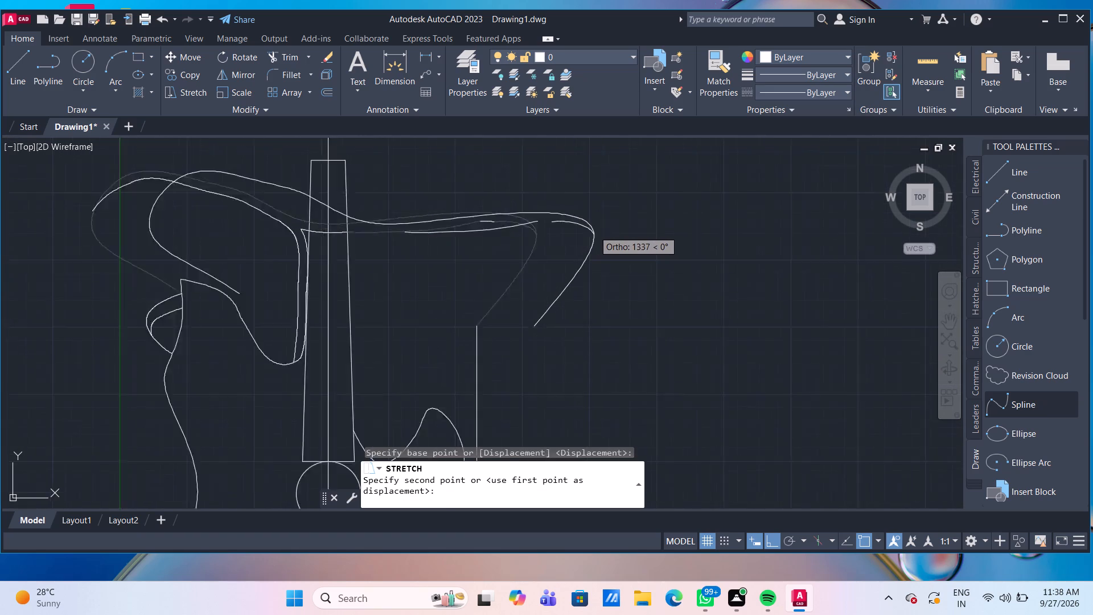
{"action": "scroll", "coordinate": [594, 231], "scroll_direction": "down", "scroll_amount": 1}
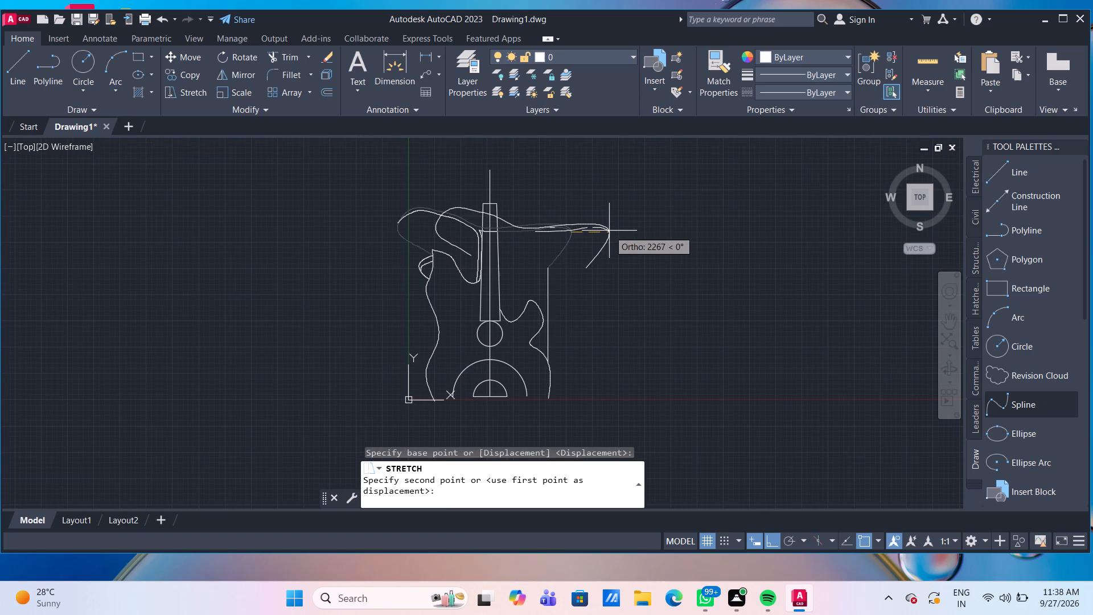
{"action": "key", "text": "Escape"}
Trim both upper outline splines between the neck's centre line and its right edge.
{"action": "scroll", "coordinate": [585, 241], "scroll_direction": "up", "scroll_amount": 2}
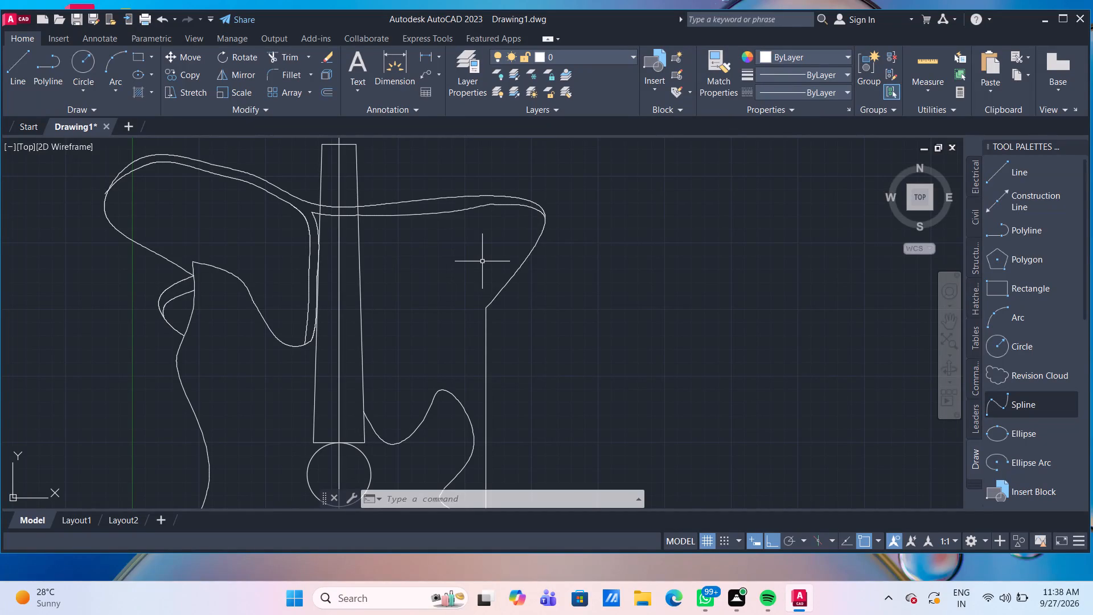
{"action": "scroll", "coordinate": [340, 197], "scroll_direction": "up", "scroll_amount": 3}
{"action": "type", "text": "TR"}
{"action": "key", "text": "Return"}
{"action": "left_click", "coordinate": [376, 305]}
{"action": "left_click", "coordinate": [361, 215]}
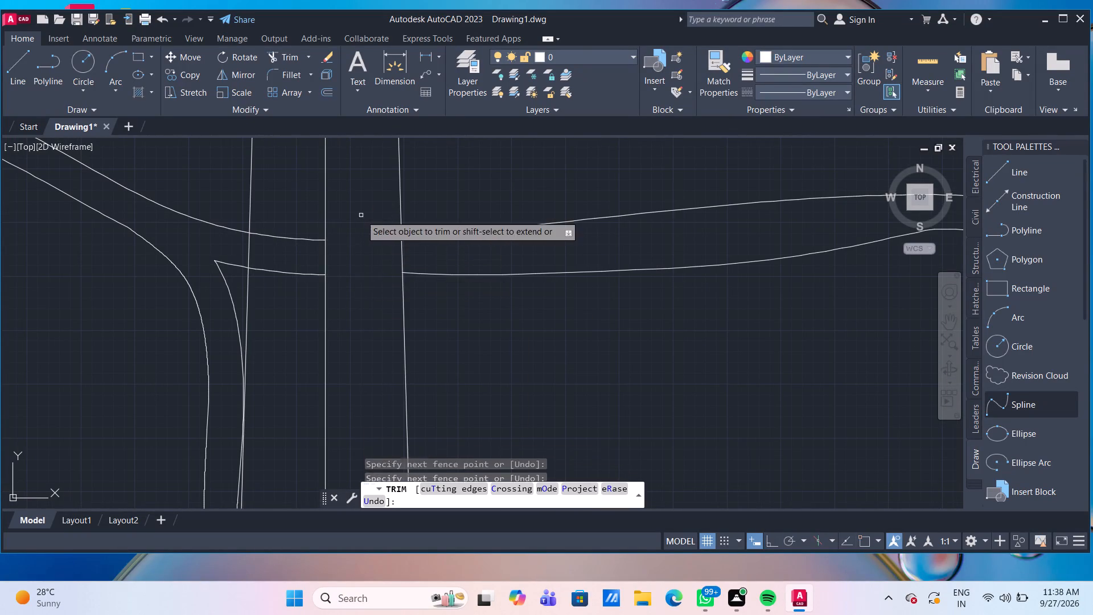
{"action": "scroll", "coordinate": [557, 302], "scroll_direction": "down", "scroll_amount": 4}
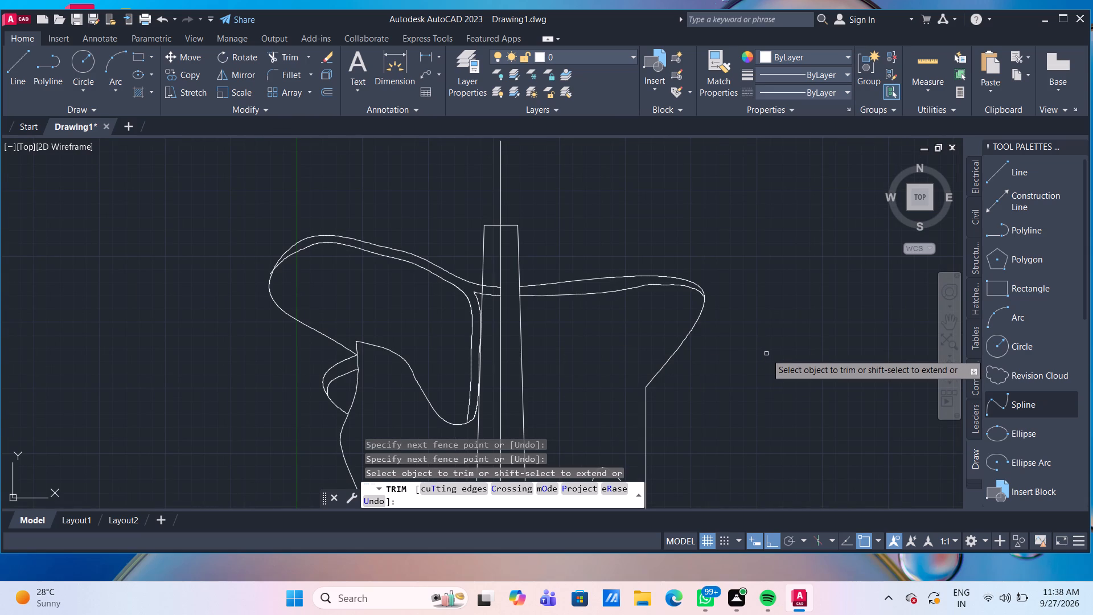
{"action": "key", "text": "Escape"}
Move the four splines of the upper outline's right wing 1500 mm horizontally to the right, using their lower free end as base point.
{"action": "left_click_drag", "start_coordinate": [751, 359], "coordinate": [727, 326]}
{"action": "left_click", "coordinate": [583, 193]}
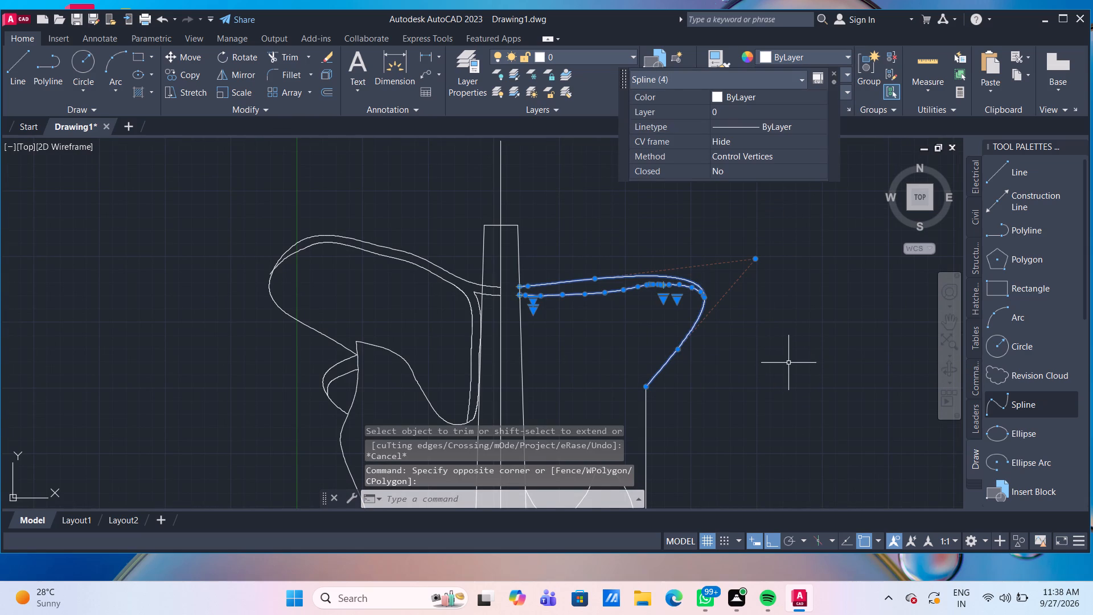
{"action": "key", "text": "m"}
{"action": "key", "text": "Return"}
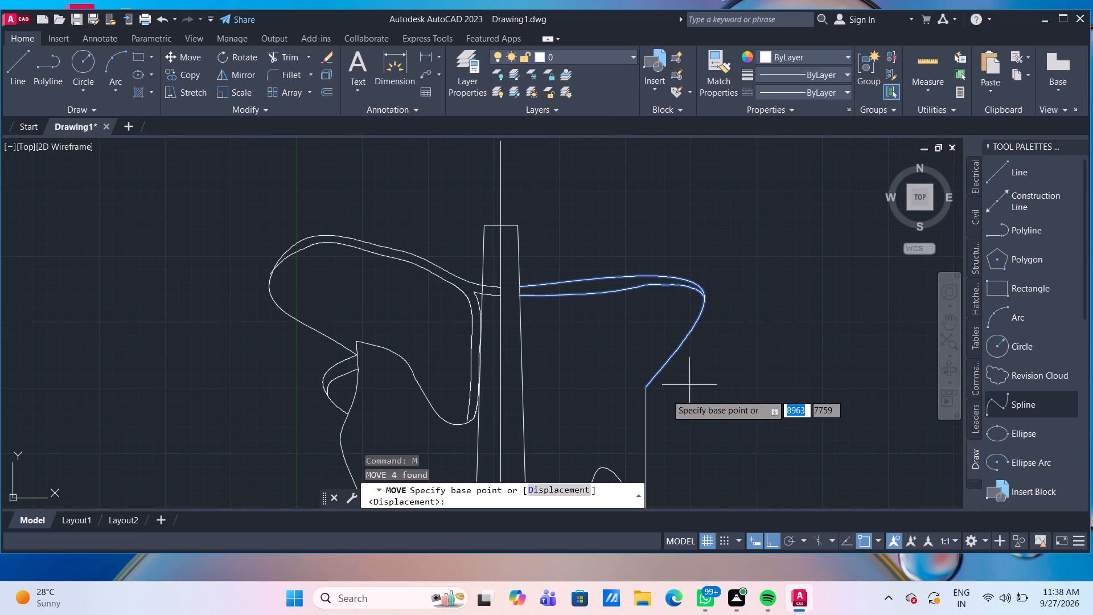
{"action": "left_click", "coordinate": [647, 387]}
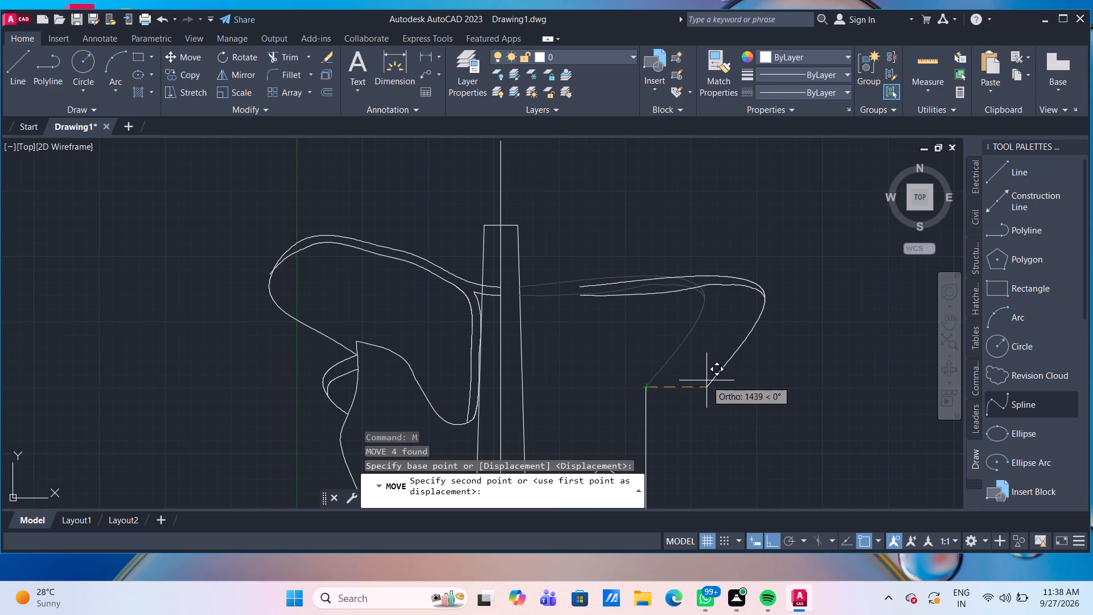
{"action": "type", "text": "1500"}
{"action": "key", "text": "Return"}
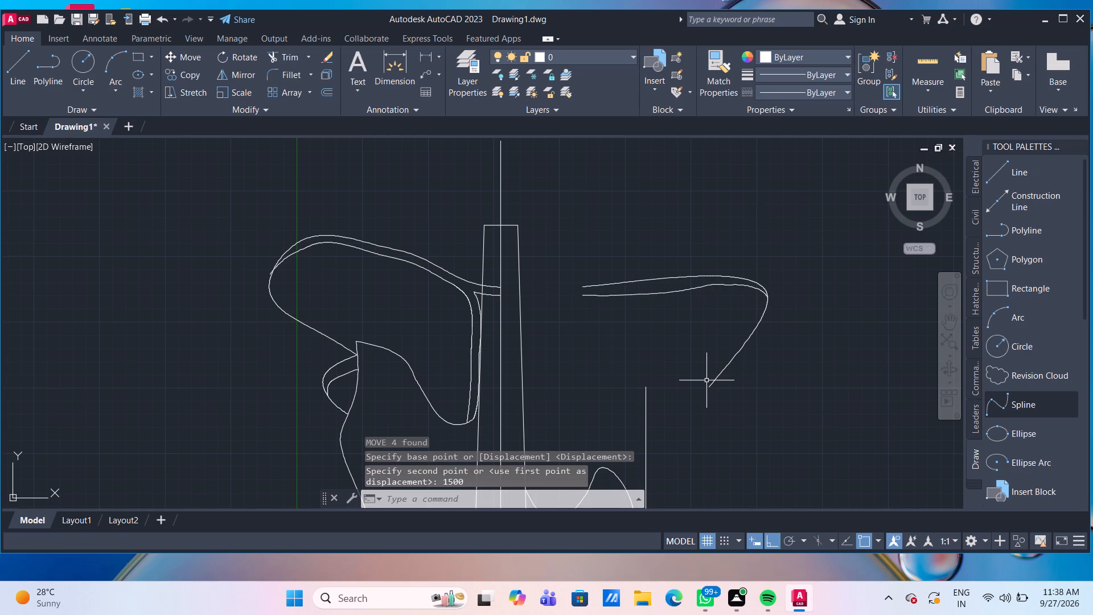
Reshape the right wing's lower spline by raising a middle control vertex about 86 mm and slightly lifting the next one to its right.
{"action": "scroll", "coordinate": [501, 230], "scroll_direction": "up", "scroll_amount": 2}
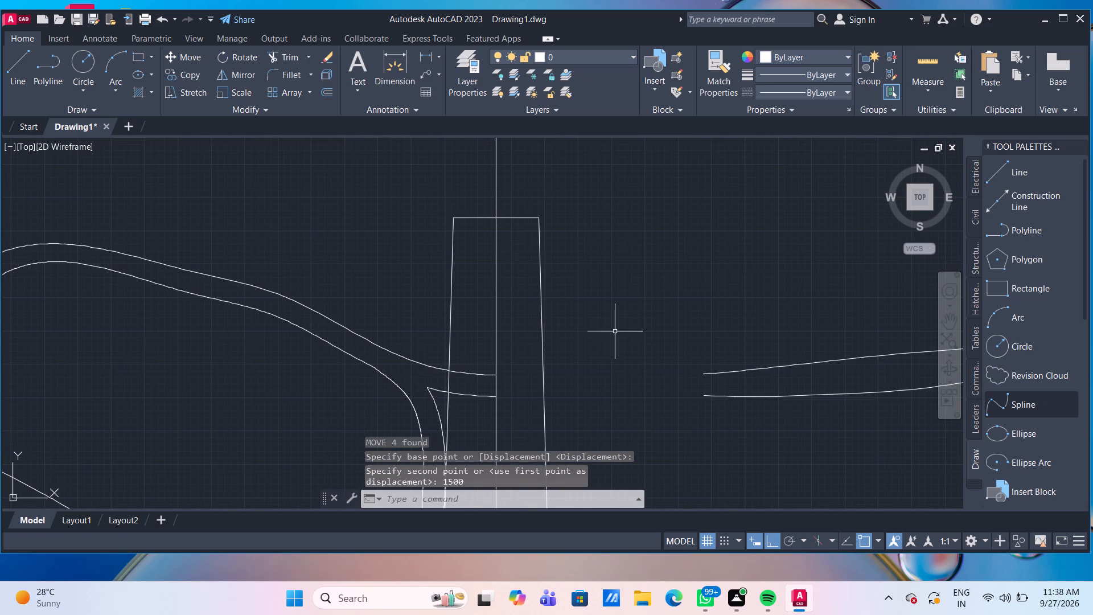
{"action": "scroll", "coordinate": [618, 329], "scroll_direction": "down", "scroll_amount": 2}
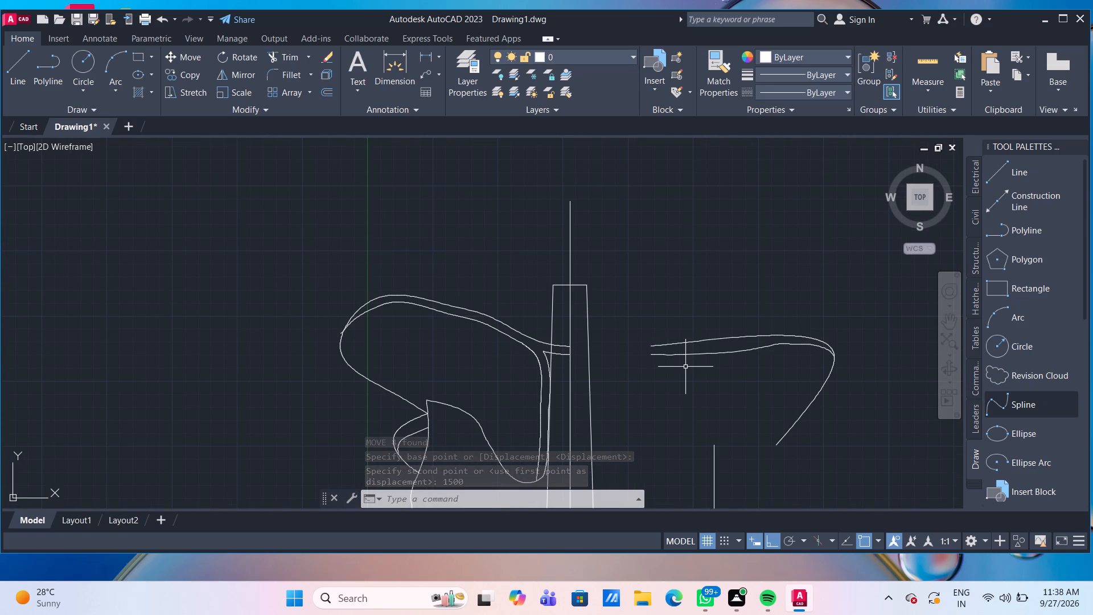
{"action": "scroll", "coordinate": [757, 352], "scroll_direction": "up", "scroll_amount": 2}
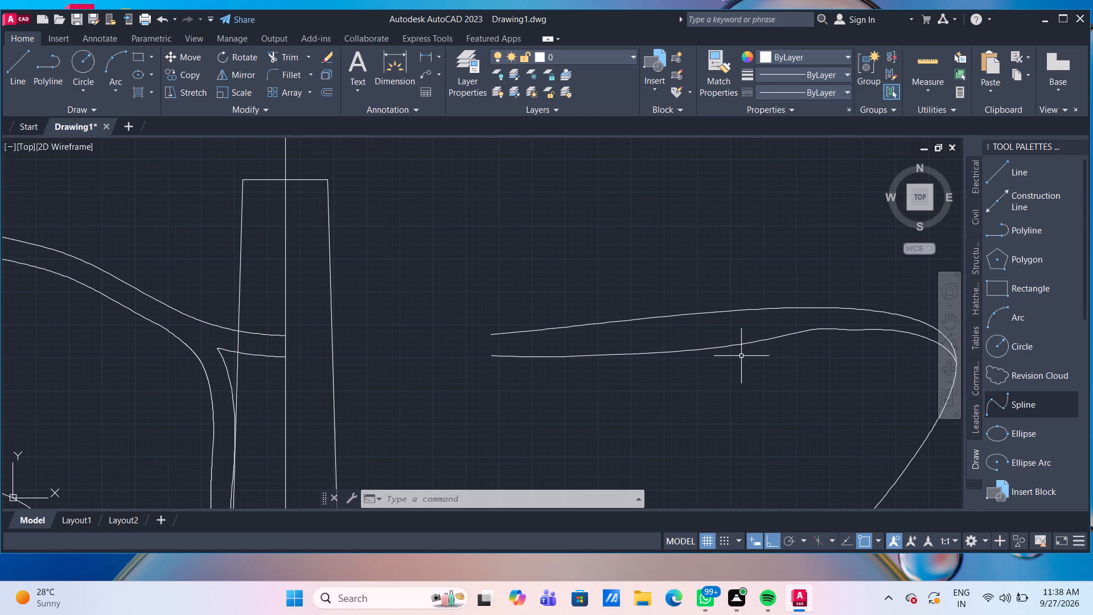
{"action": "left_click", "coordinate": [728, 347]}
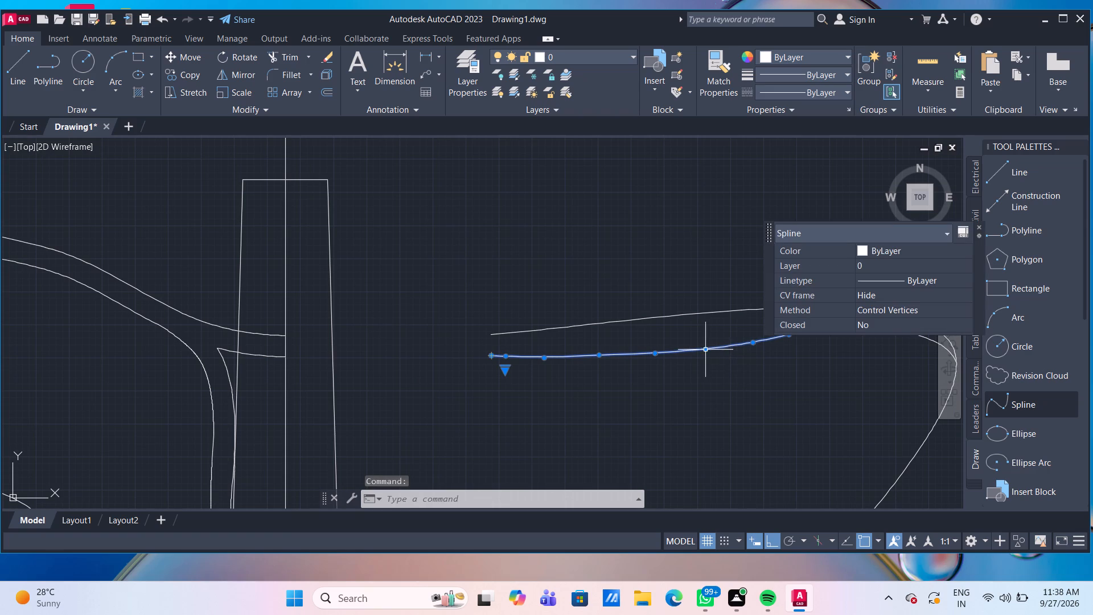
{"action": "left_click", "coordinate": [705, 347]}
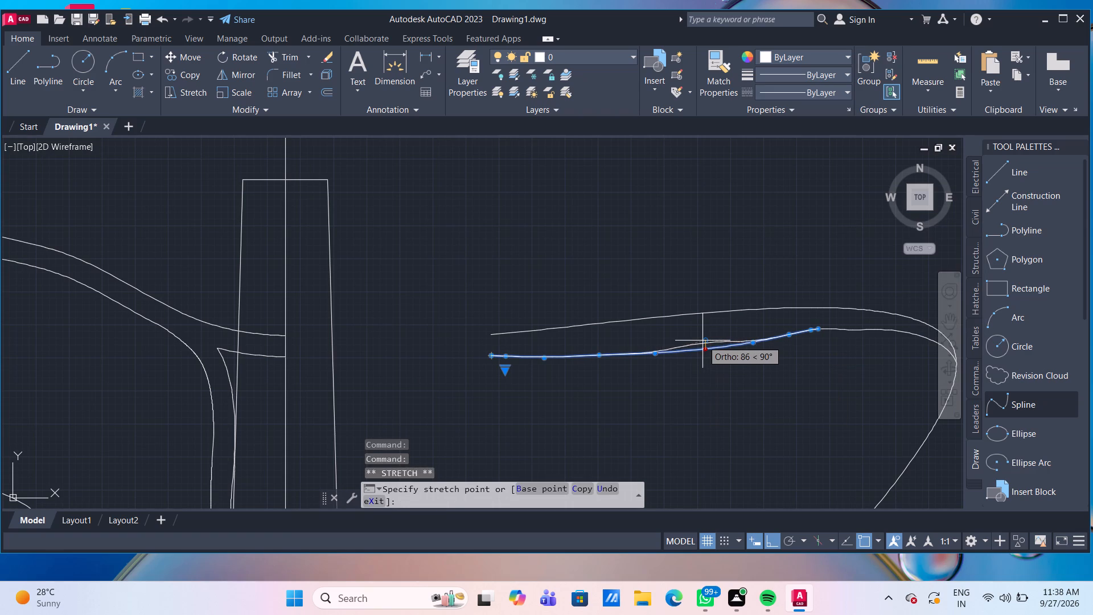
{"action": "left_click", "coordinate": [702, 341]}
{"action": "left_click", "coordinate": [754, 344]}
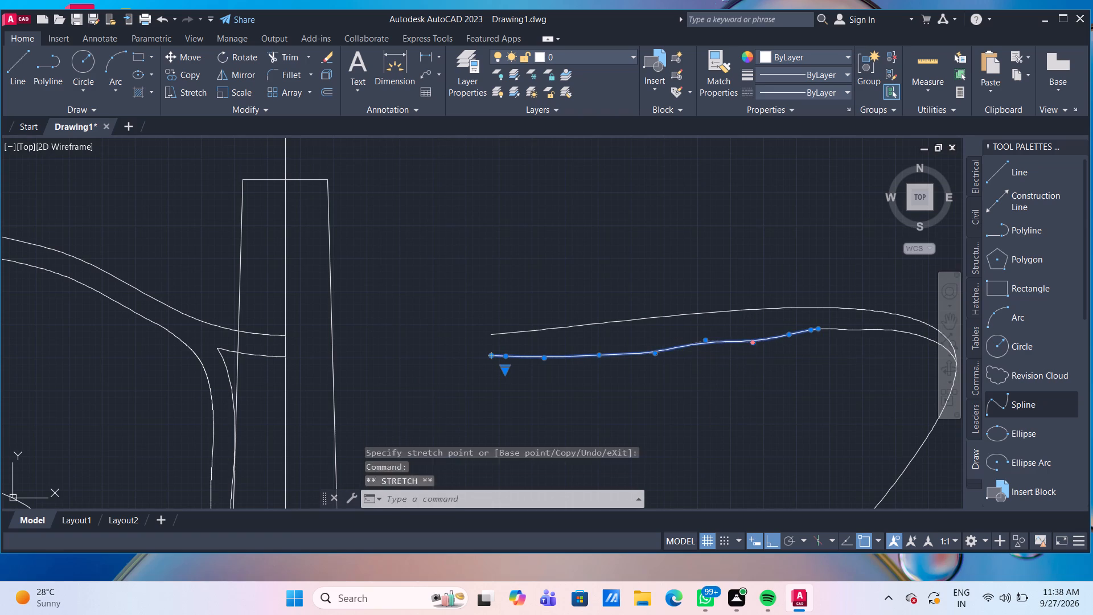
{"action": "left_click", "coordinate": [751, 335]}
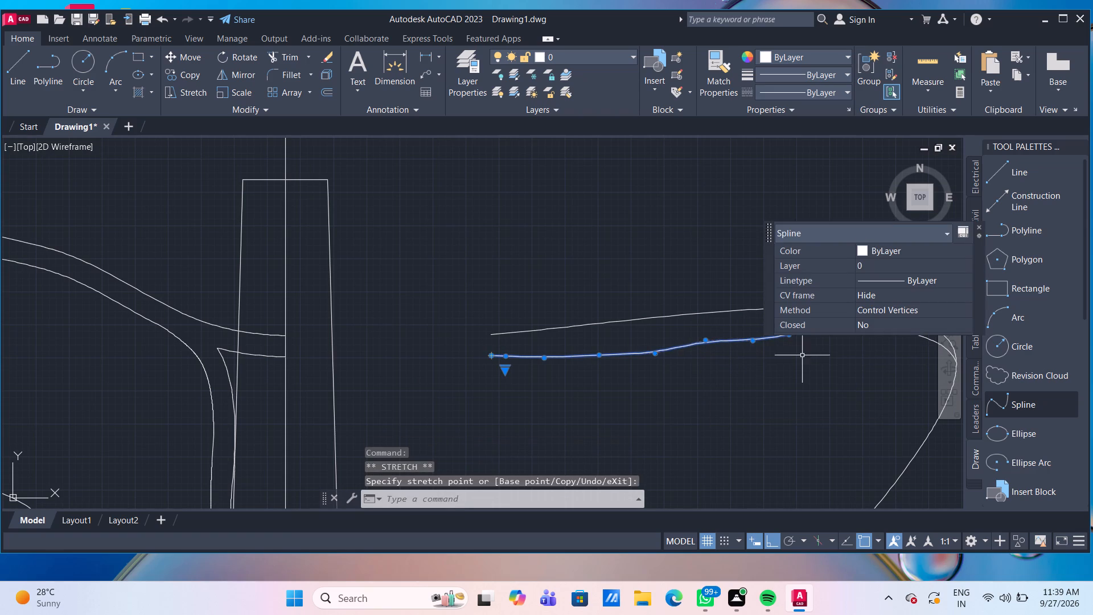
Smooth the lower spline by raising the control vertex near its right end about 49 mm and lifting its left neighbour.
{"action": "scroll", "coordinate": [804, 372], "scroll_direction": "up", "scroll_amount": 1}
{"action": "middle_click_drag", "start_coordinate": [796, 388], "coordinate": [646, 423]}
{"action": "scroll", "coordinate": [640, 350], "scroll_direction": "up", "scroll_amount": 1}
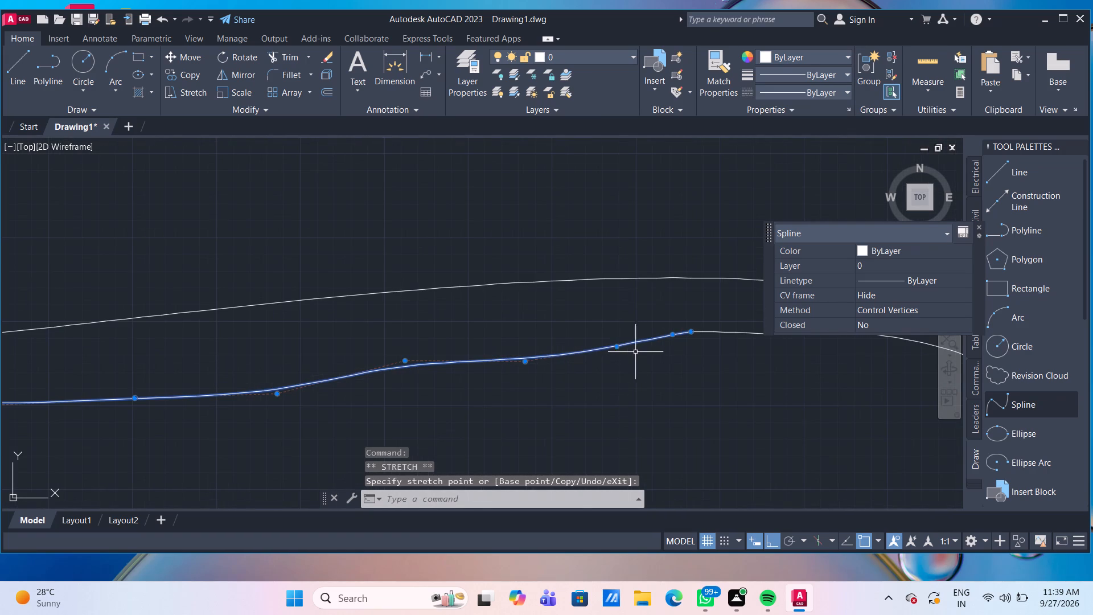
{"action": "left_click", "coordinate": [618, 349]}
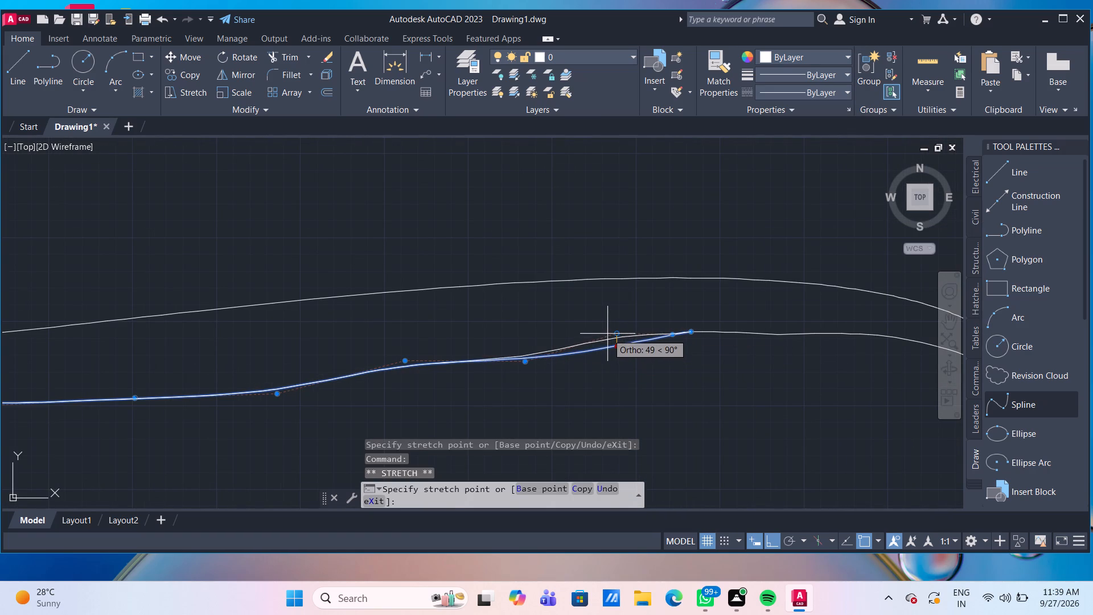
{"action": "left_click", "coordinate": [607, 334]}
{"action": "left_click", "coordinate": [525, 360]}
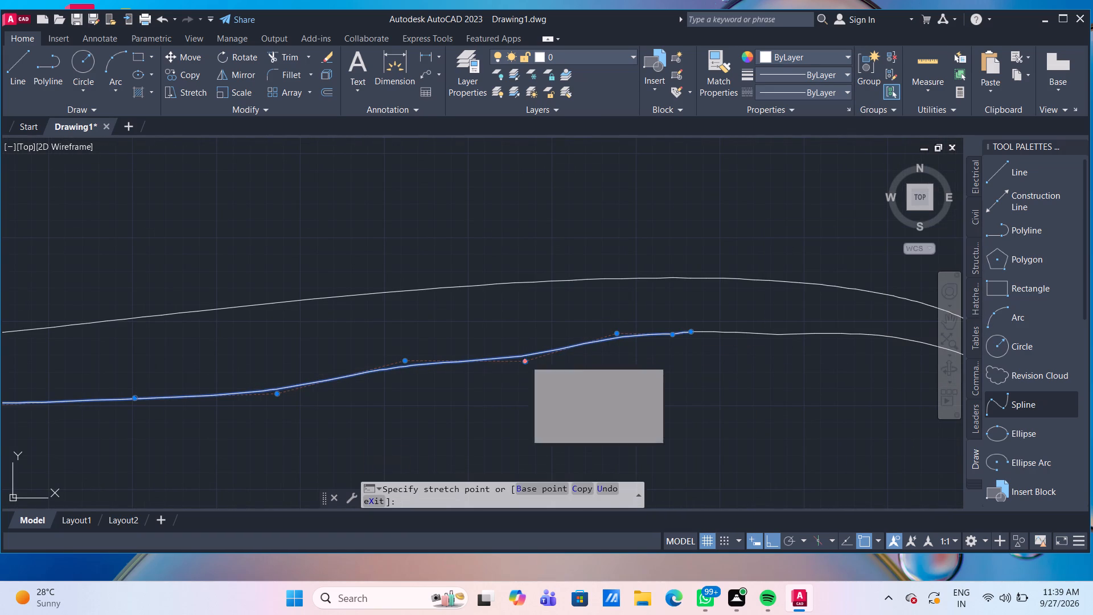
{"action": "left_click", "coordinate": [522, 347]}
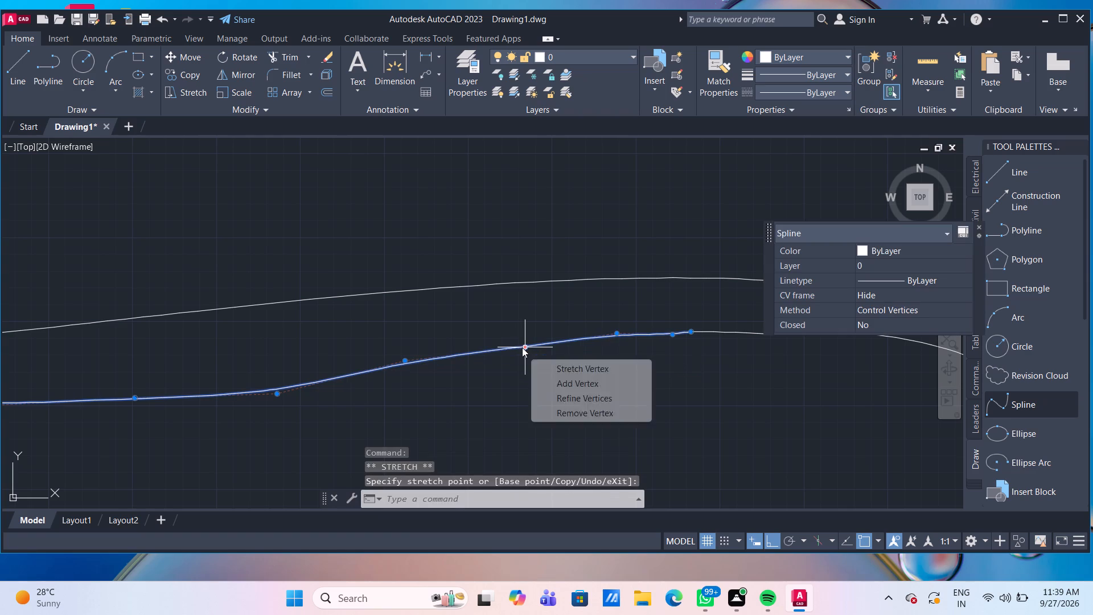
Raise the left-of-middle control vertex of the right wing's lower spline in two stretches, the second about 88 mm.
{"action": "scroll", "coordinate": [516, 356], "scroll_direction": "down", "scroll_amount": 2}
{"action": "scroll", "coordinate": [441, 374], "scroll_direction": "up", "scroll_amount": 3}
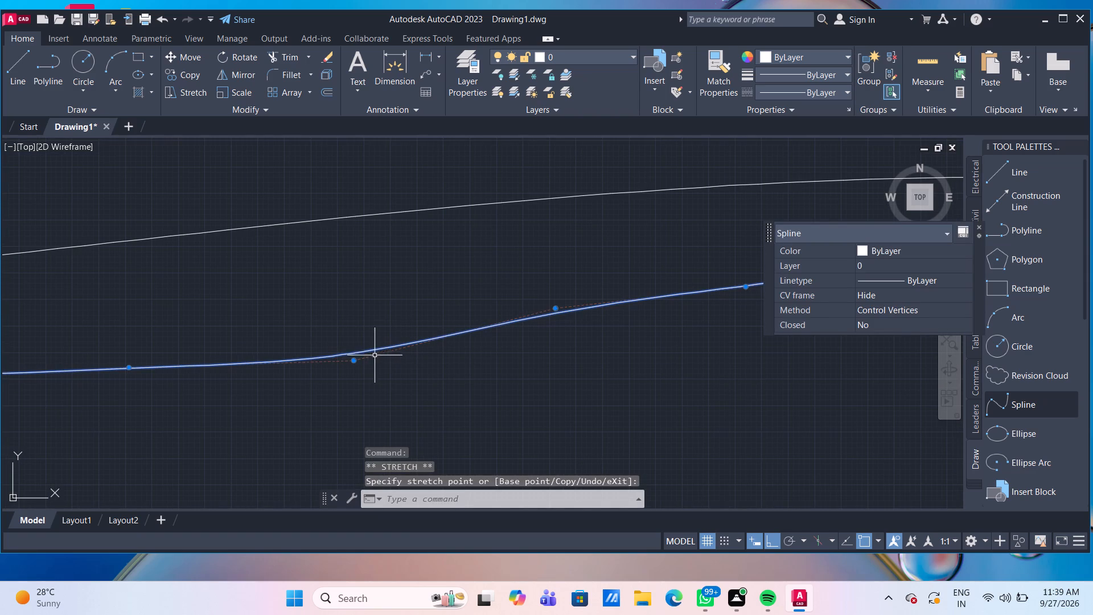
{"action": "left_click", "coordinate": [356, 359]}
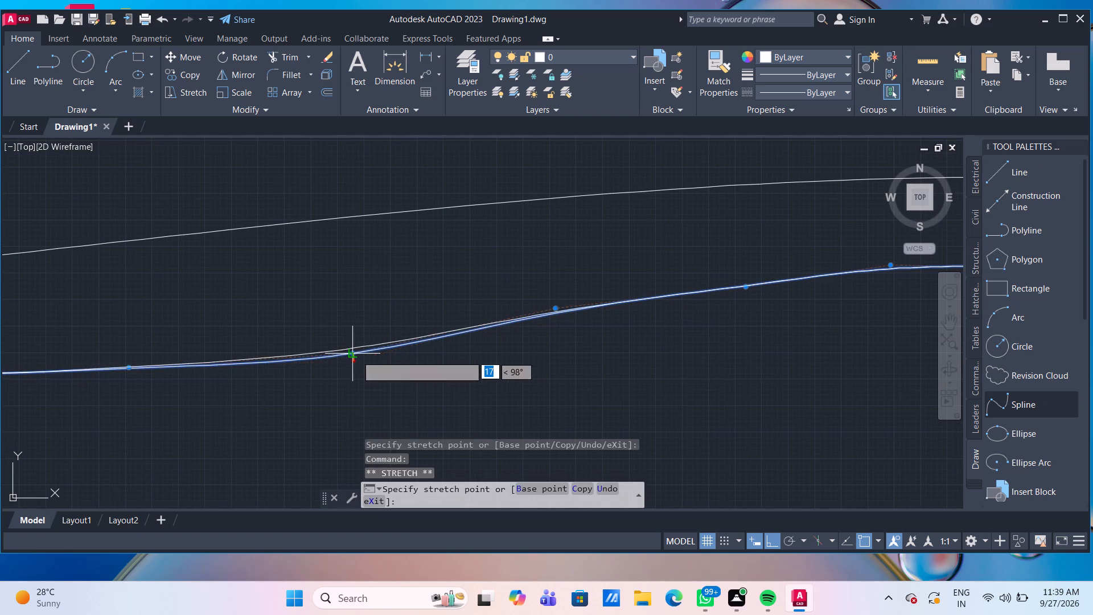
{"action": "left_click", "coordinate": [356, 336]}
{"action": "scroll", "coordinate": [356, 336], "scroll_direction": "down", "scroll_amount": 3}
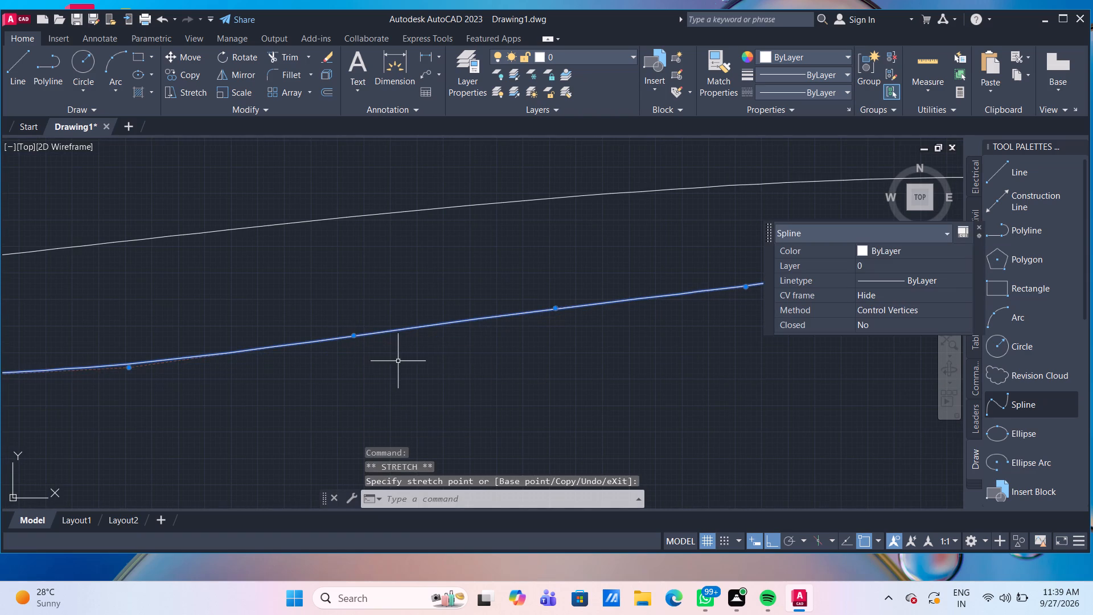
{"action": "scroll", "coordinate": [487, 358], "scroll_direction": "down", "scroll_amount": 3}
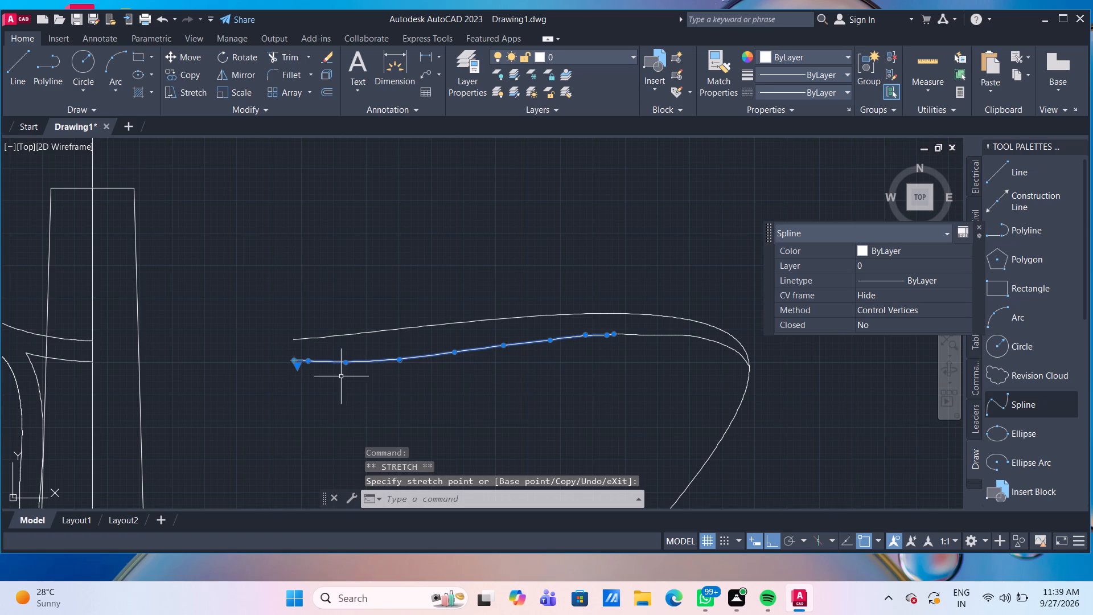
{"action": "scroll", "coordinate": [336, 376], "scroll_direction": "up", "scroll_amount": 1}
{"action": "left_click", "coordinate": [524, 339]}
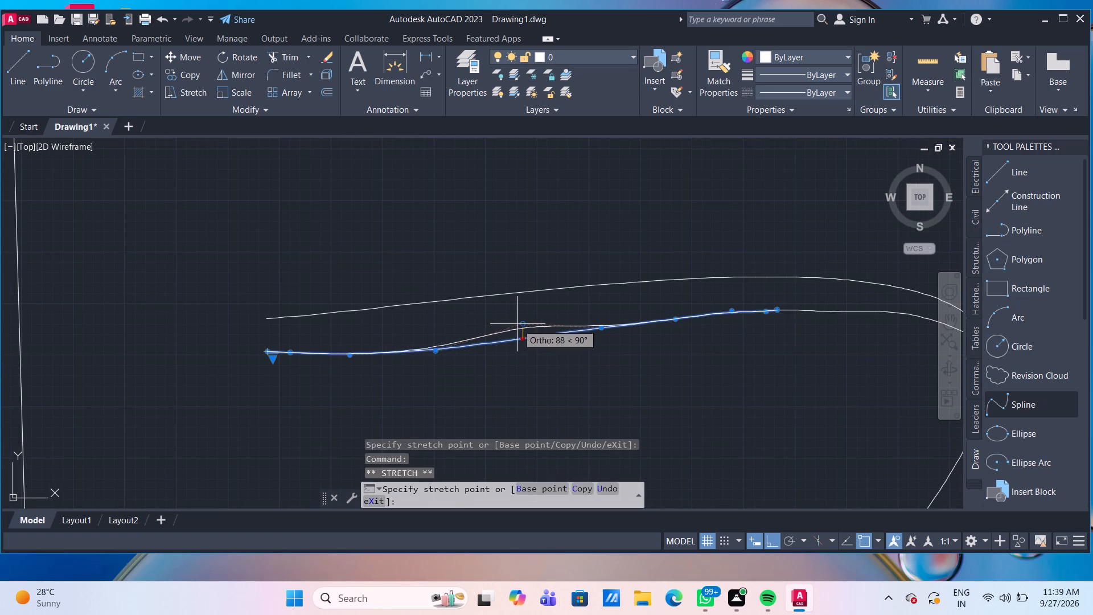
{"action": "left_click", "coordinate": [517, 325]}
Raise the next two control vertices to its right, the first slightly and the second about 66 mm.
{"action": "left_click", "coordinate": [602, 329]}
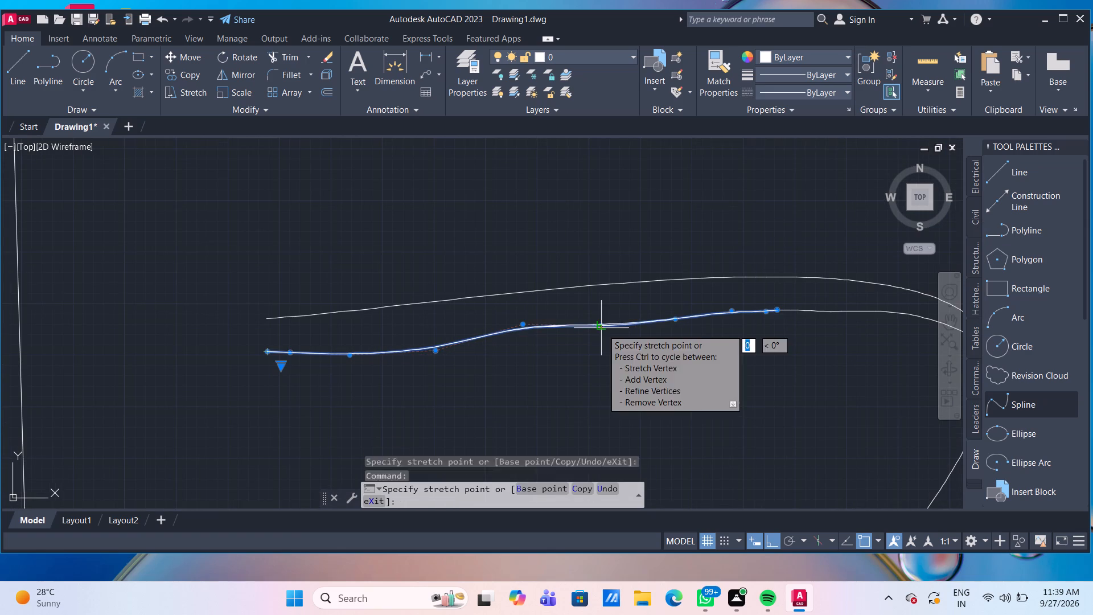
{"action": "left_click", "coordinate": [603, 318]}
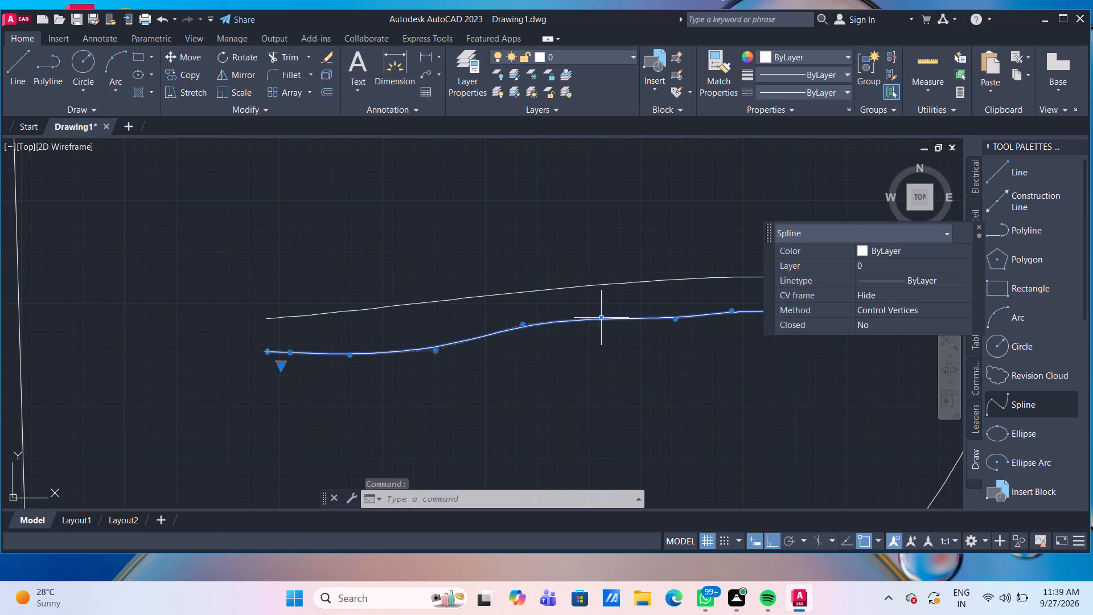
{"action": "left_click", "coordinate": [678, 318]}
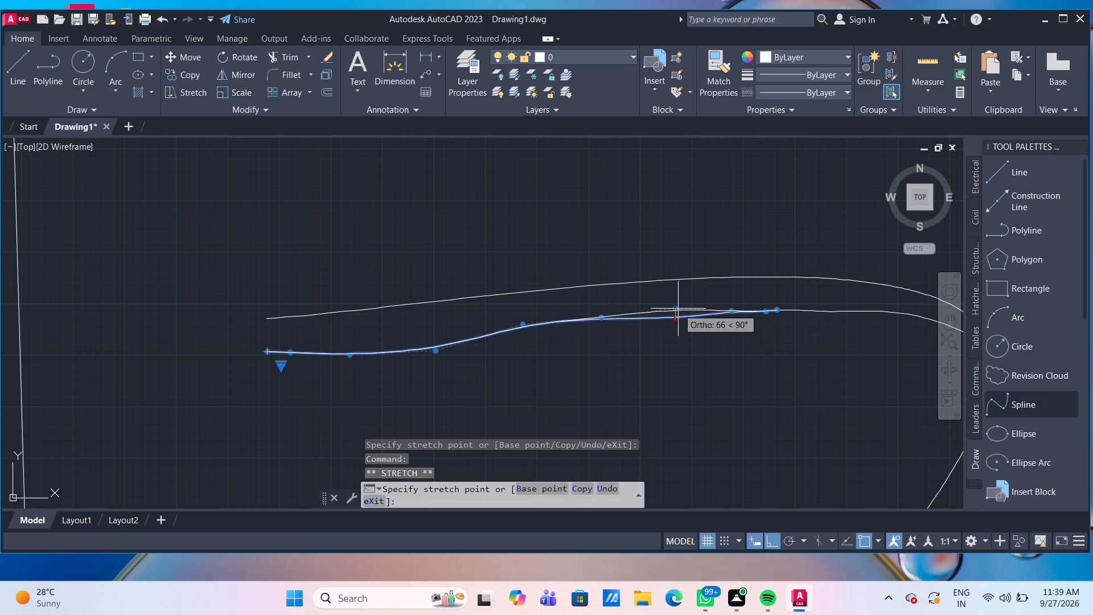
{"action": "left_click", "coordinate": [678, 309]}
Raise the control vertex beside the lower spline's right end about 24 mm and its left neighbour about 17 mm.
{"action": "scroll", "coordinate": [715, 359], "scroll_direction": "down", "scroll_amount": 1}
{"action": "middle_click_drag", "start_coordinate": [715, 359], "coordinate": [610, 360]}
{"action": "scroll", "coordinate": [658, 329], "scroll_direction": "up", "scroll_amount": 3}
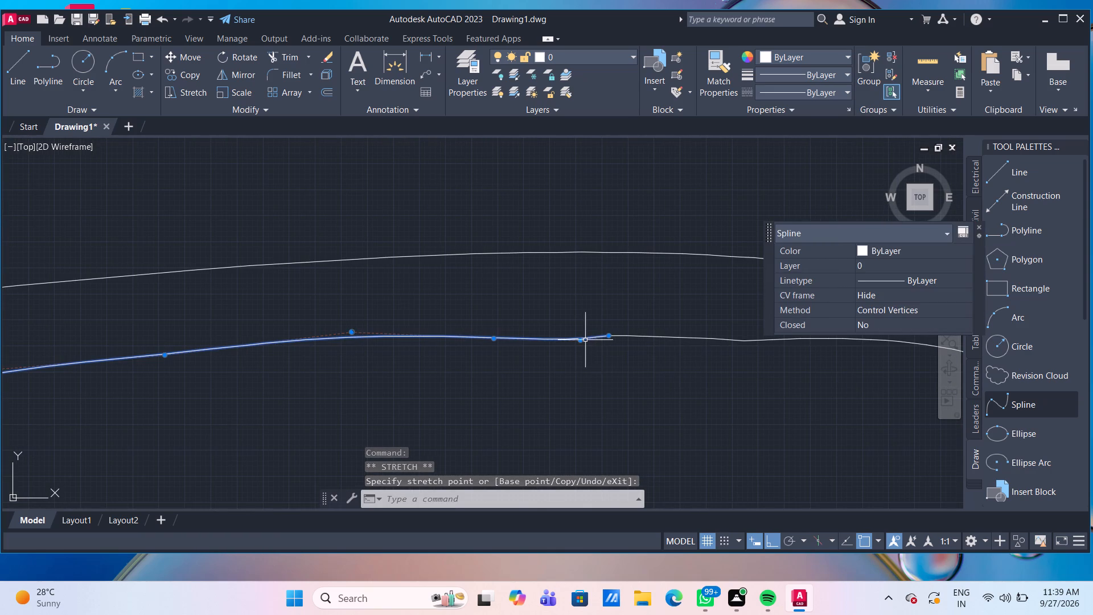
{"action": "left_click", "coordinate": [578, 341]}
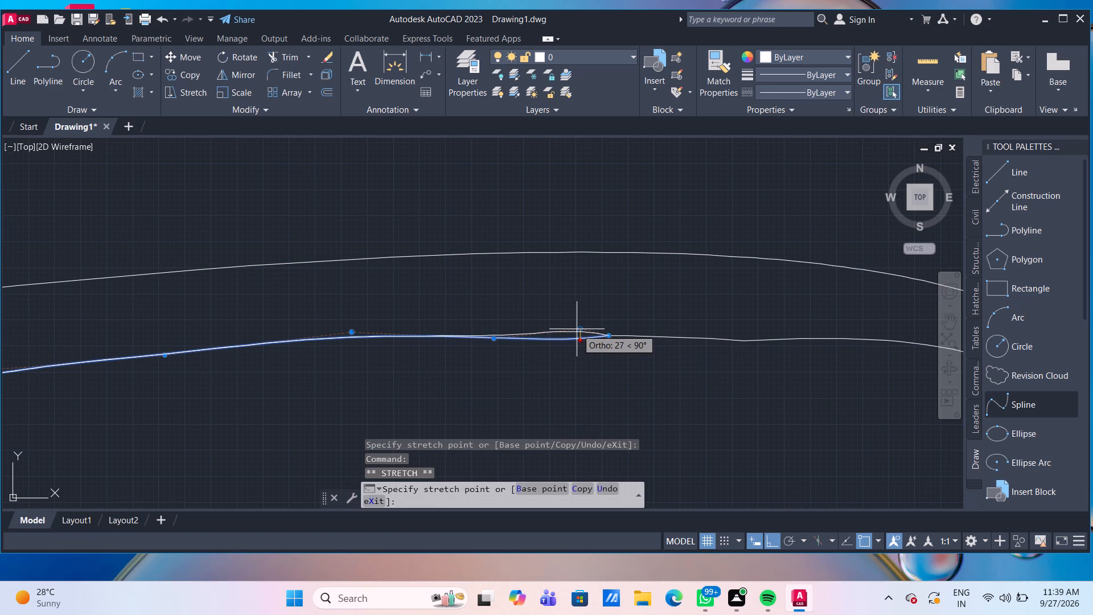
{"action": "scroll", "coordinate": [577, 331], "scroll_direction": "up", "scroll_amount": 2}
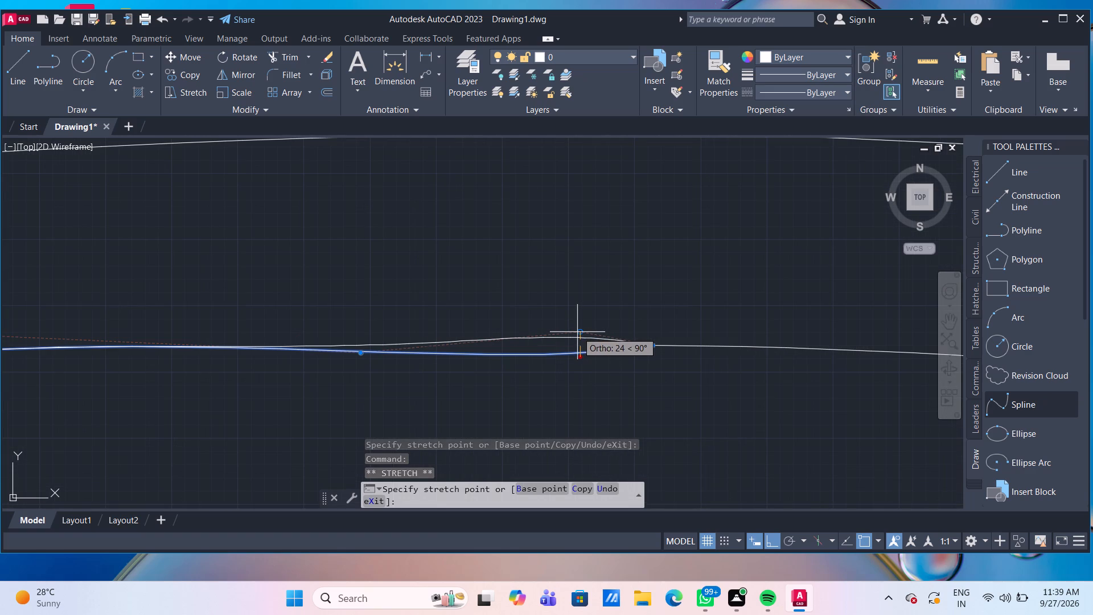
{"action": "left_click", "coordinate": [577, 332]}
{"action": "scroll", "coordinate": [577, 332], "scroll_direction": "down", "scroll_amount": 3}
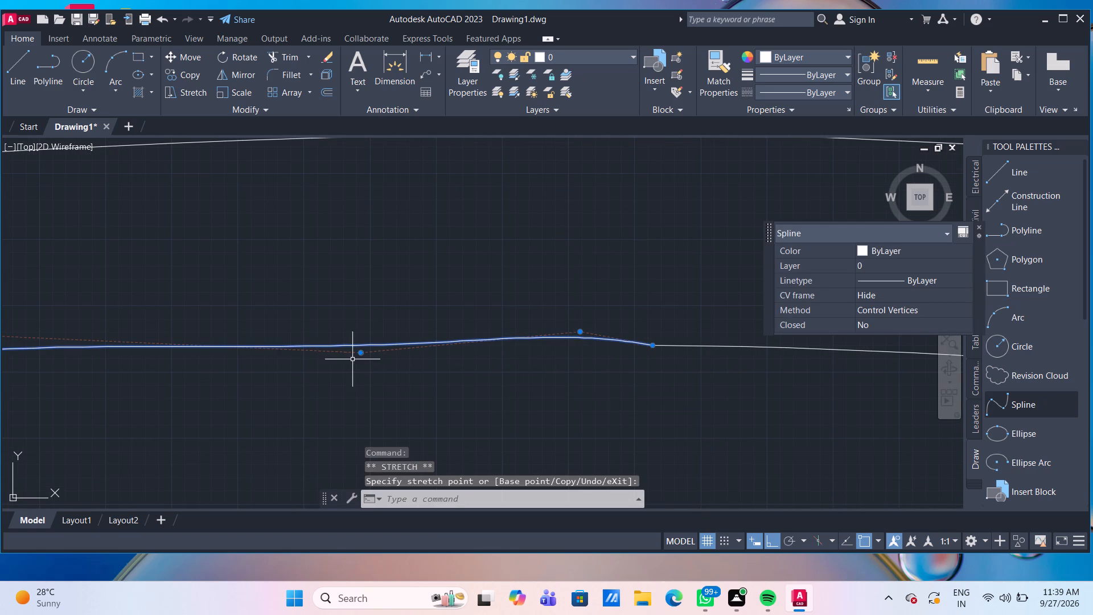
{"action": "left_click", "coordinate": [359, 352]}
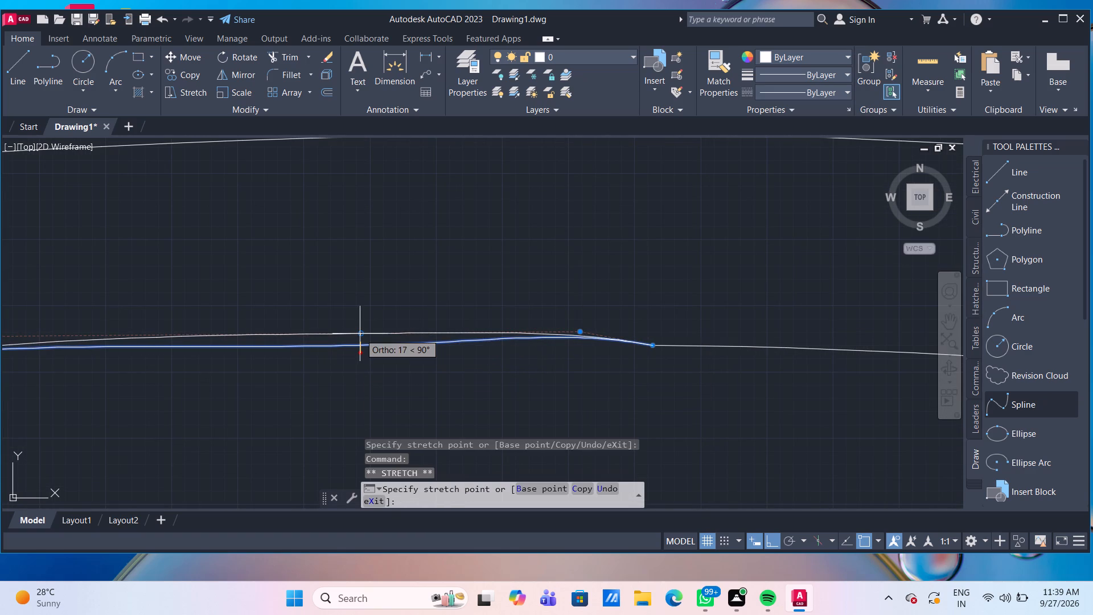
{"action": "left_click", "coordinate": [360, 334]}
{"action": "scroll", "coordinate": [678, 354], "scroll_direction": "down", "scroll_amount": 2}
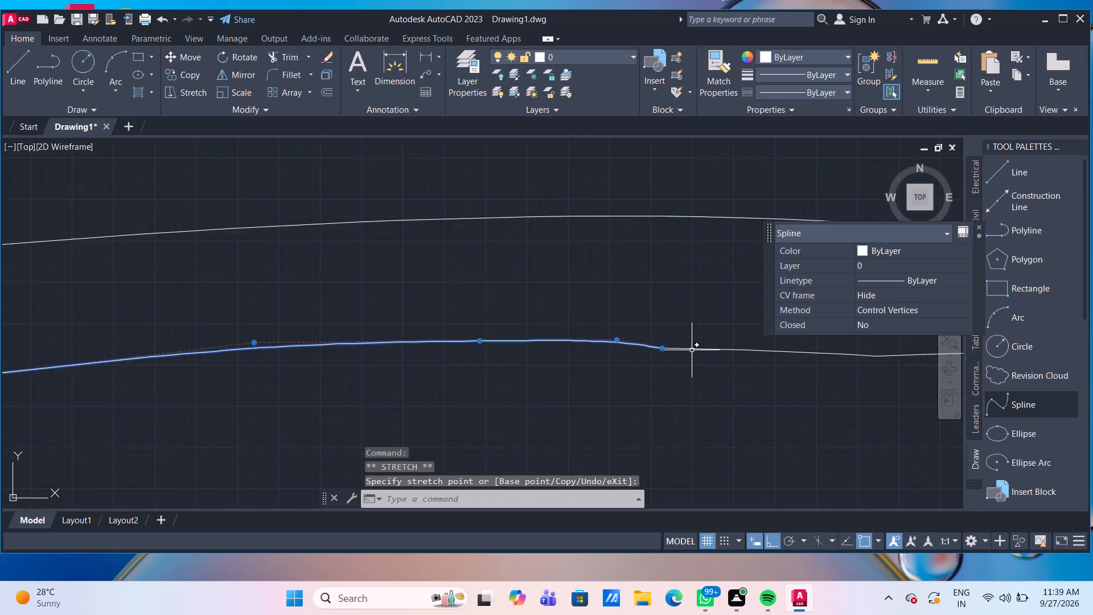
Raise the left end of the wing's lower tip spline about 17 mm and rejoin the short connecting spline's right end to it.
{"action": "scroll", "coordinate": [699, 366], "scroll_direction": "down", "scroll_amount": 3}
{"action": "scroll", "coordinate": [746, 390], "scroll_direction": "up", "scroll_amount": 2}
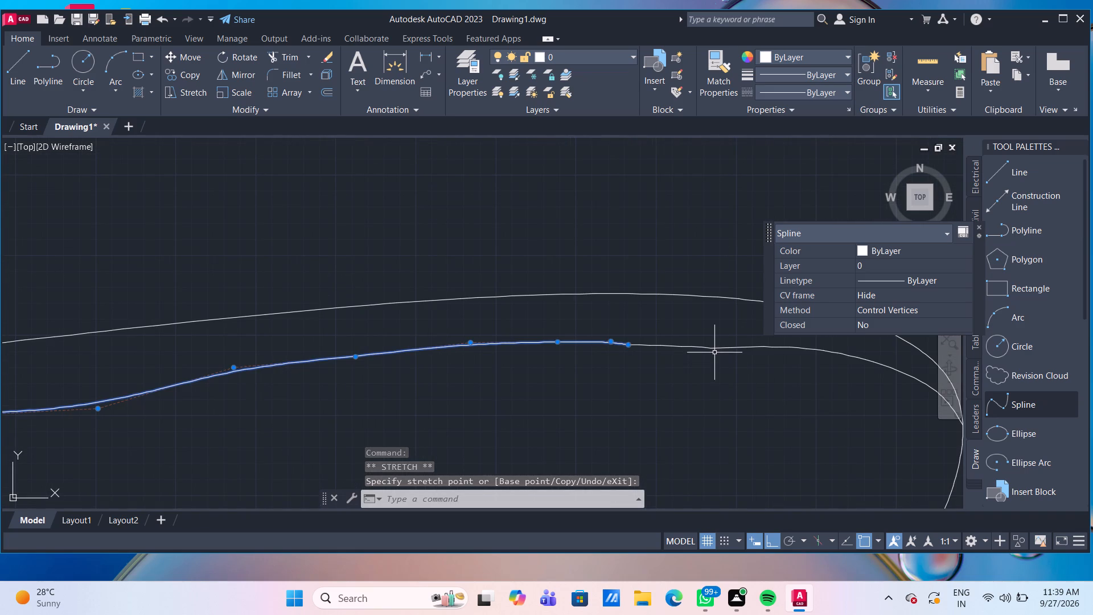
{"action": "left_click", "coordinate": [713, 348]}
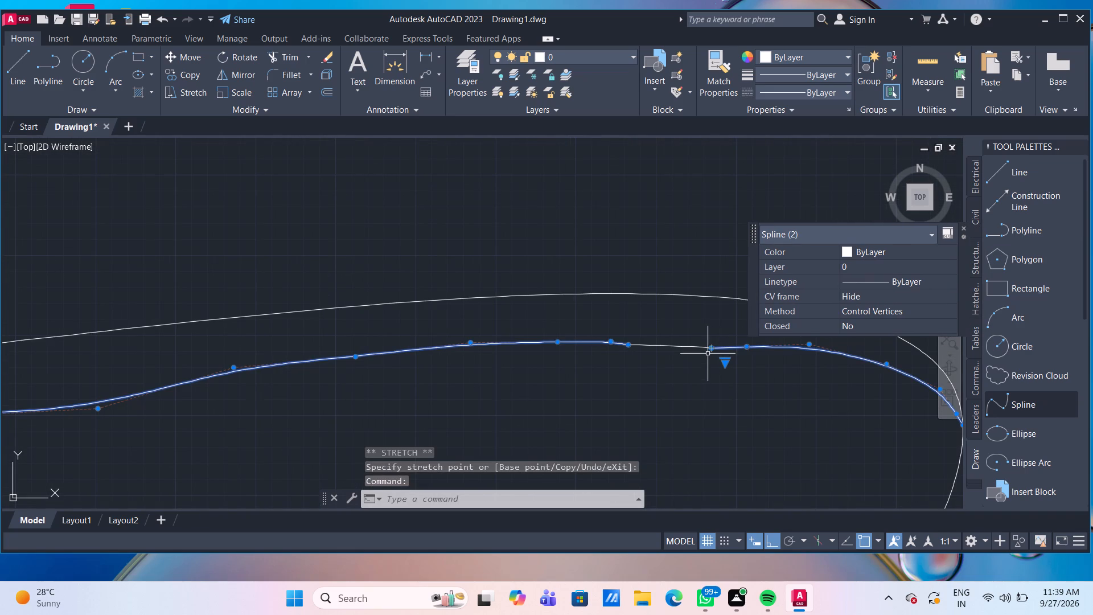
{"action": "scroll", "coordinate": [712, 350], "scroll_direction": "up", "scroll_amount": 1}
{"action": "left_click", "coordinate": [708, 347]}
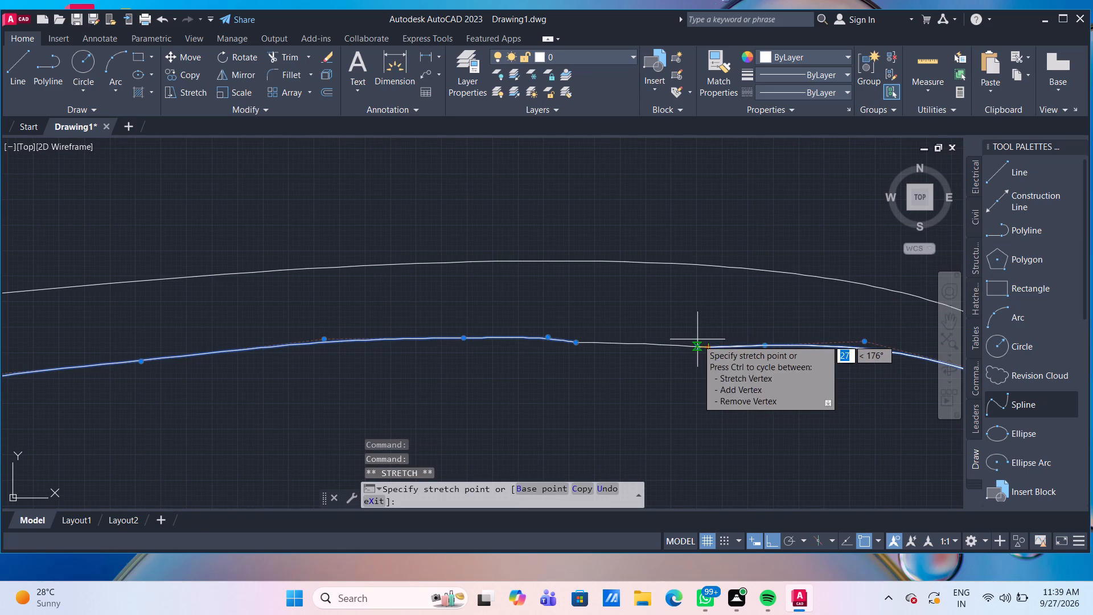
{"action": "scroll", "coordinate": [702, 340], "scroll_direction": "up", "scroll_amount": 2}
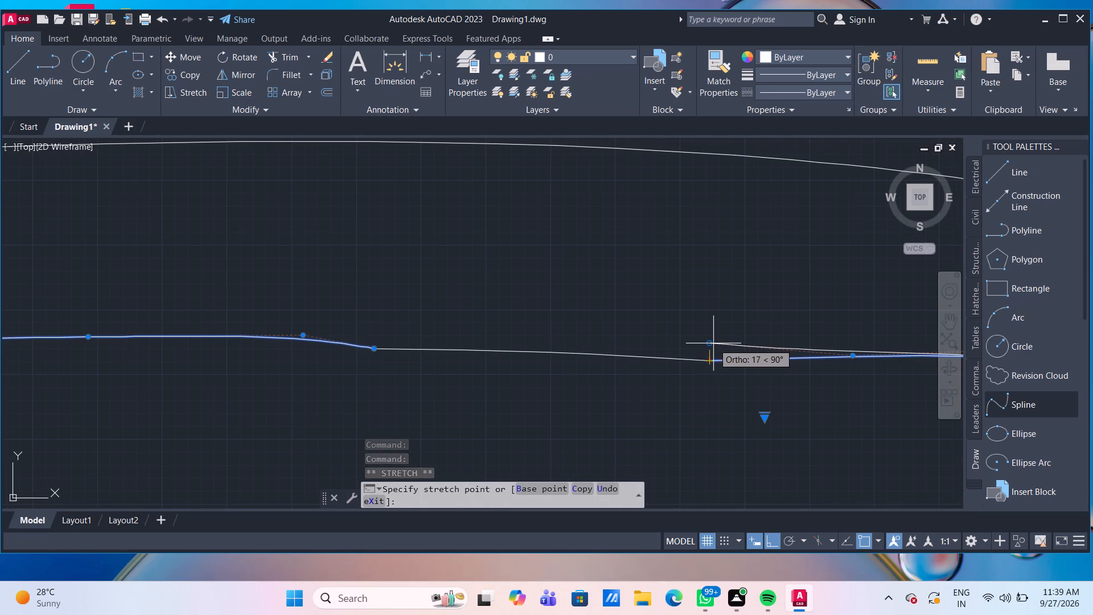
{"action": "left_click", "coordinate": [713, 343]}
{"action": "left_click", "coordinate": [702, 362]}
{"action": "left_click", "coordinate": [712, 362]}
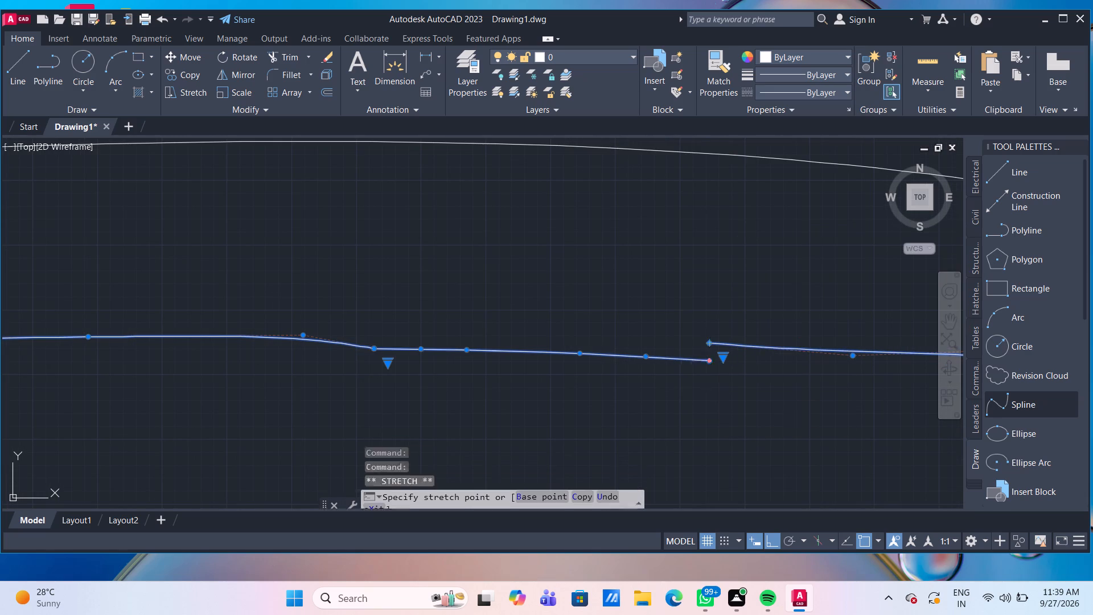
{"action": "left_click", "coordinate": [712, 345]}
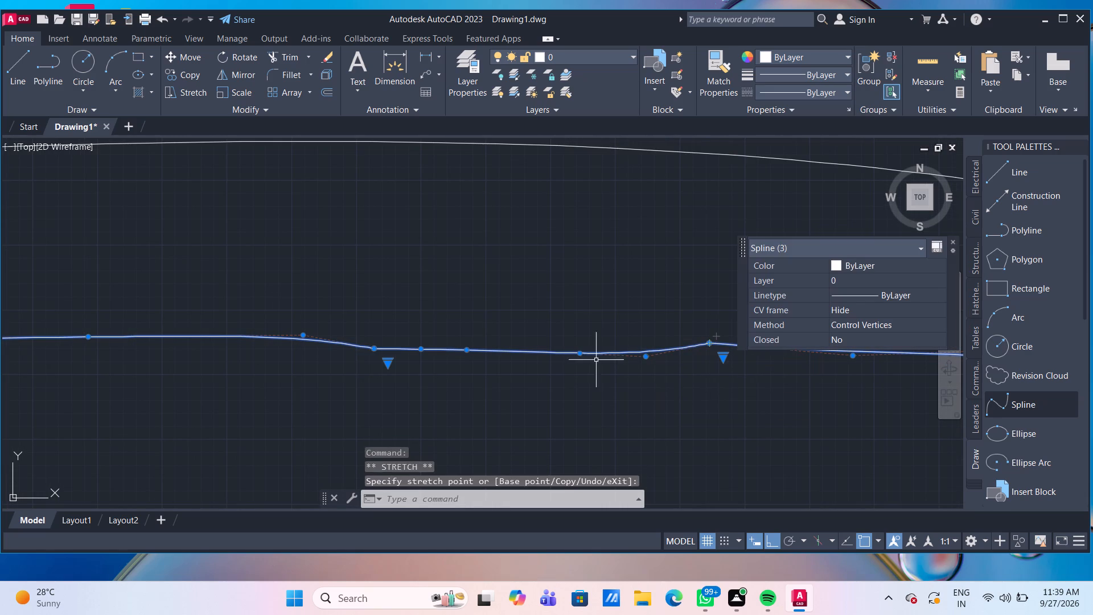
Raise three inner control vertices of the short connecting spline: the middle one about 19 mm and those on either side about 9 mm.
{"action": "left_click", "coordinate": [581, 354]}
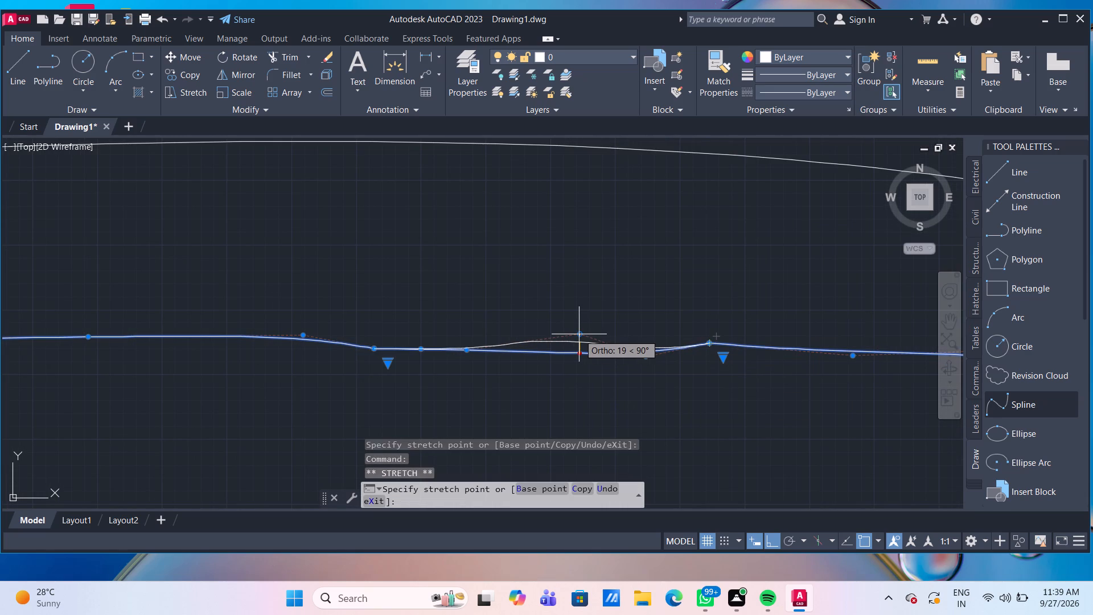
{"action": "left_click", "coordinate": [579, 334]}
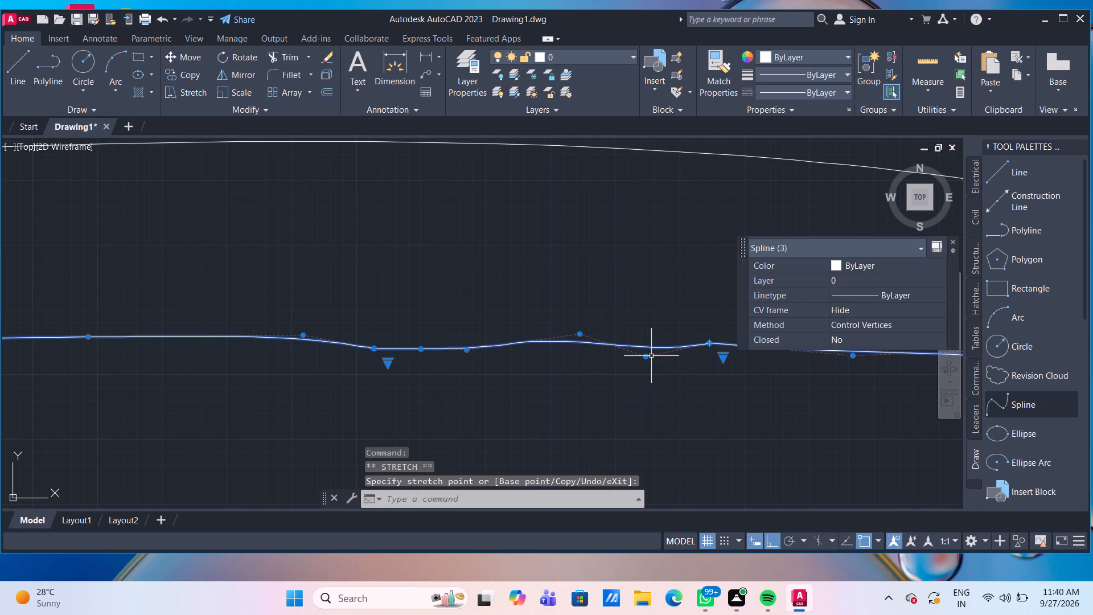
{"action": "left_click", "coordinate": [649, 357]}
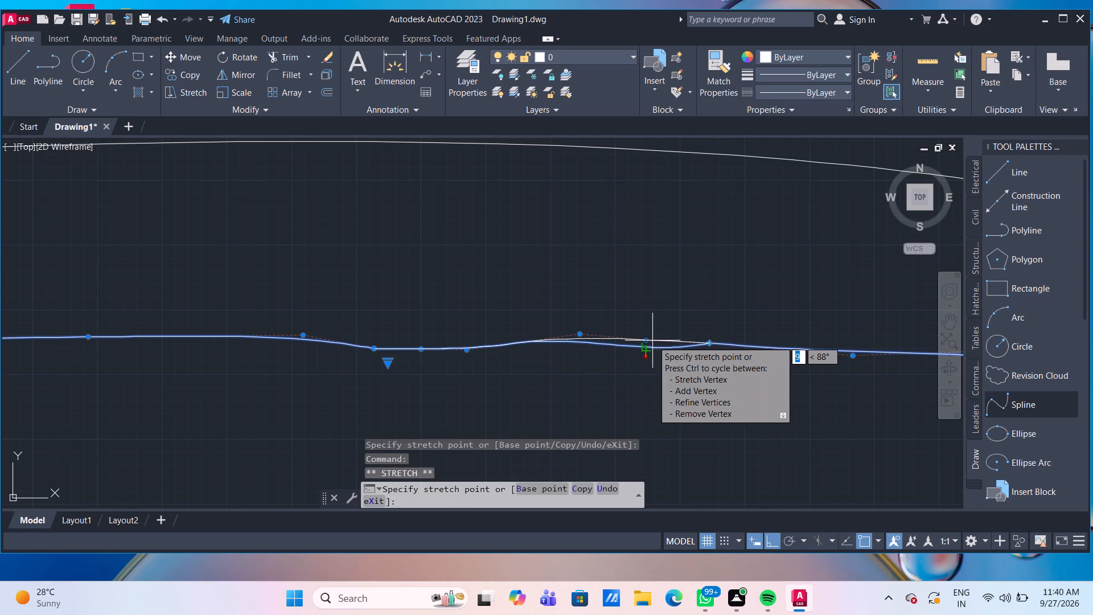
{"action": "left_click", "coordinate": [652, 341]}
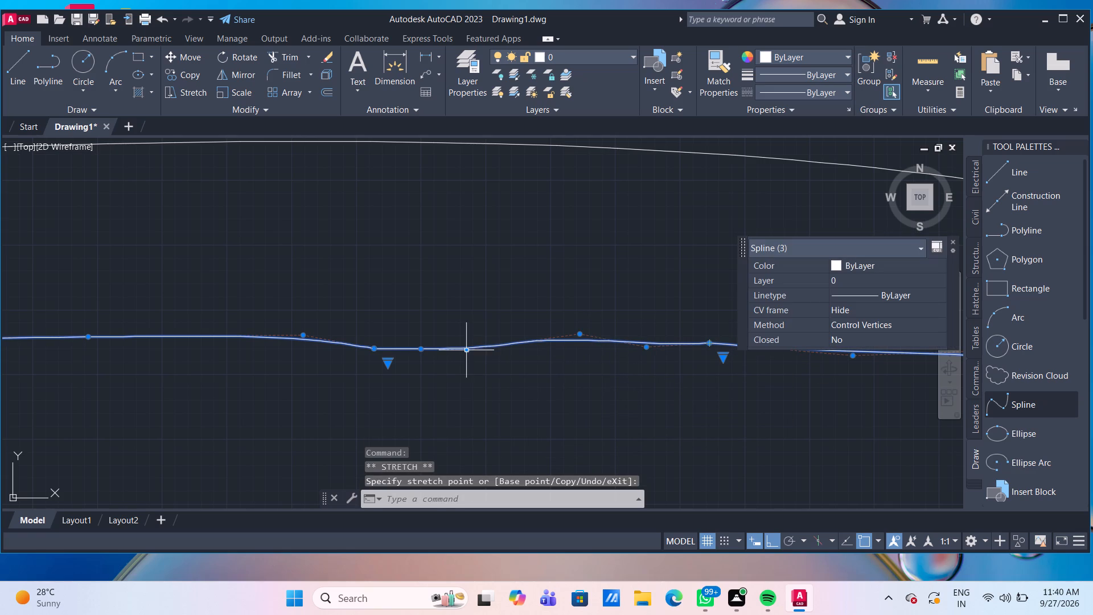
{"action": "left_click", "coordinate": [465, 350]}
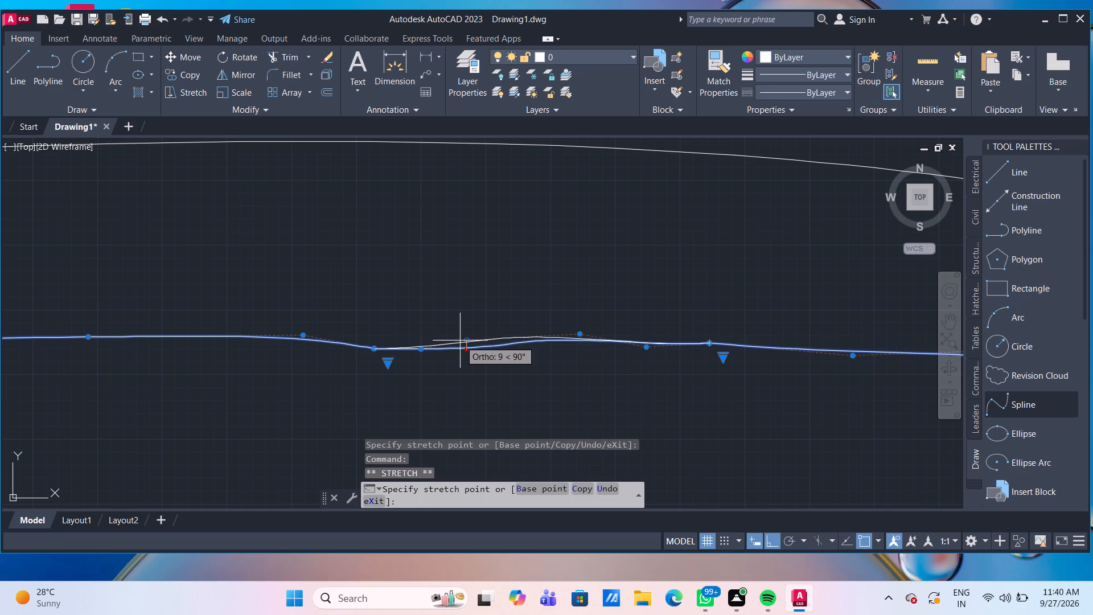
{"action": "left_click", "coordinate": [460, 341]}
Raise the joint at the short connecting spline's left end about 10 mm and the control vertex beside it about 15 mm.
{"action": "left_click", "coordinate": [371, 349]}
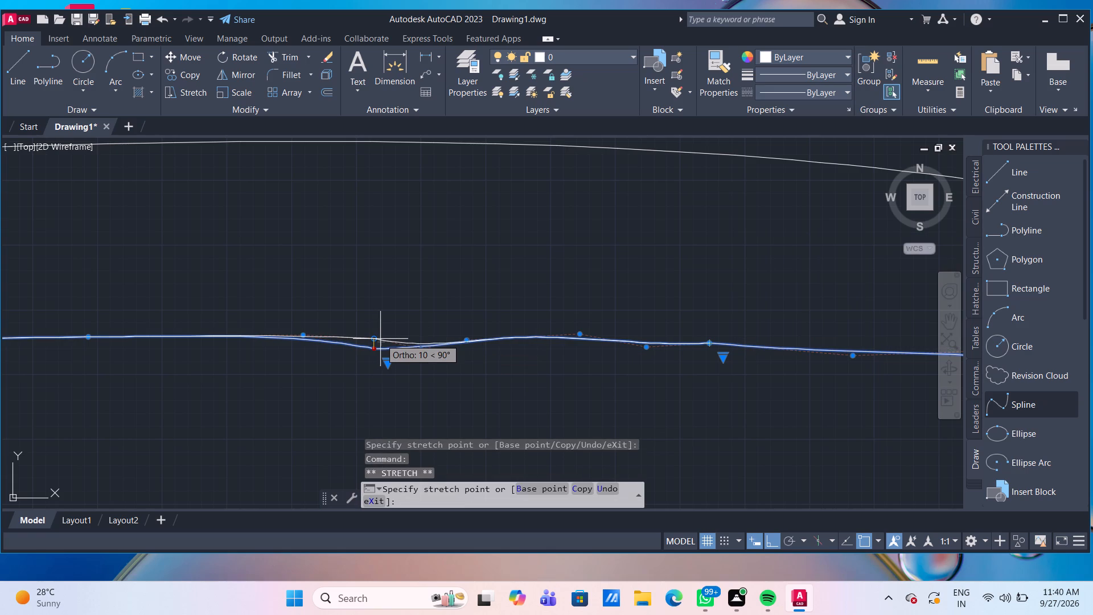
{"action": "left_click", "coordinate": [381, 337]}
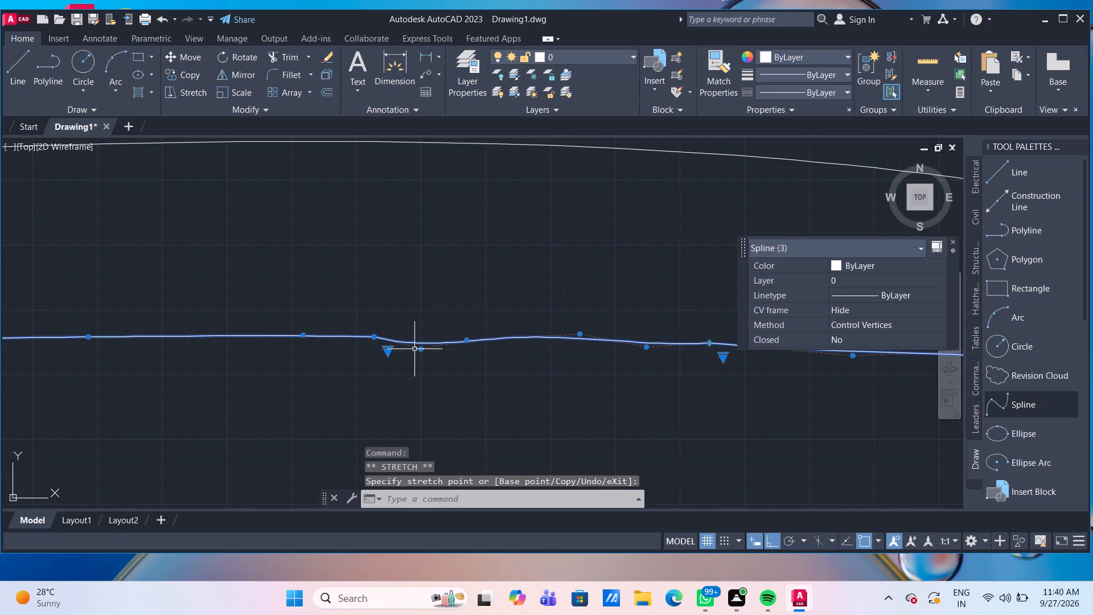
{"action": "left_click", "coordinate": [422, 350]}
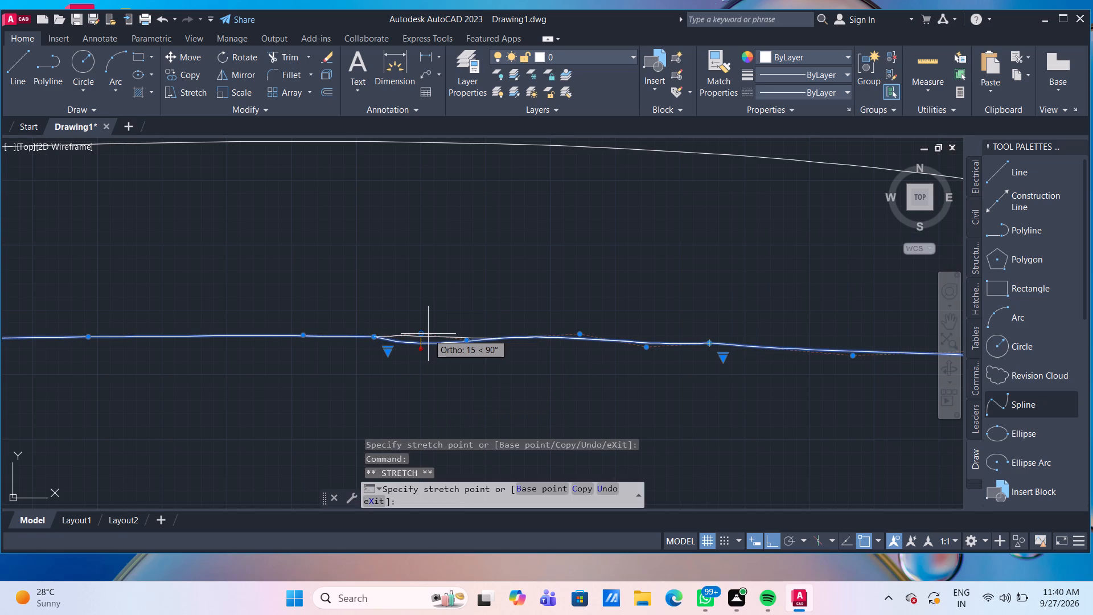
{"action": "left_click", "coordinate": [428, 334]}
Slightly raise the control vertex next to the short connecting spline's right end to smooth the joint.
{"action": "scroll", "coordinate": [474, 361], "scroll_direction": "down", "scroll_amount": 3}
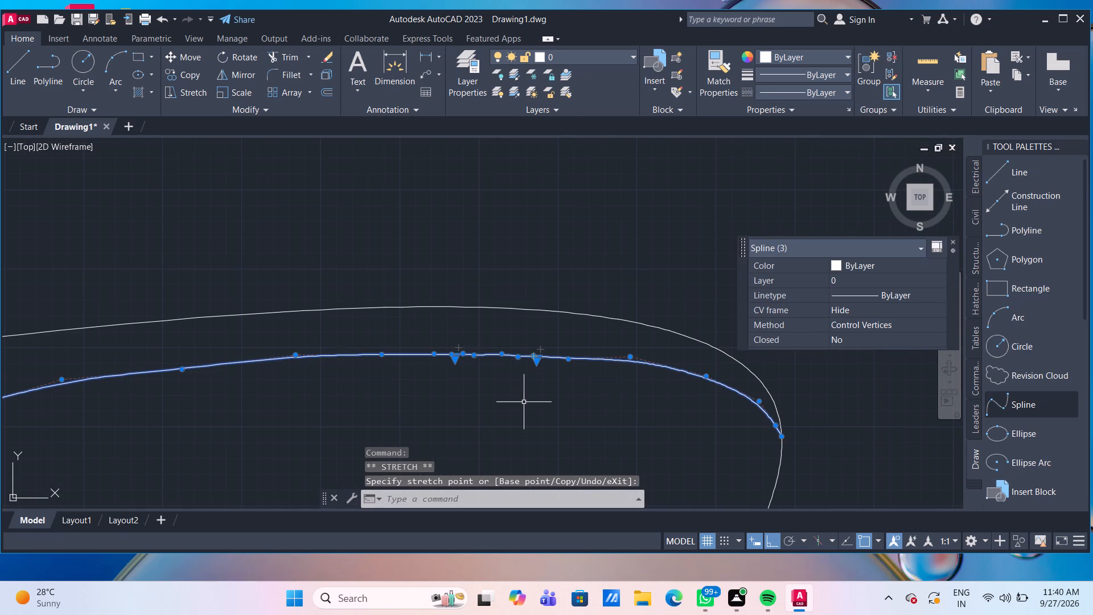
{"action": "scroll", "coordinate": [514, 358], "scroll_direction": "up", "scroll_amount": 4}
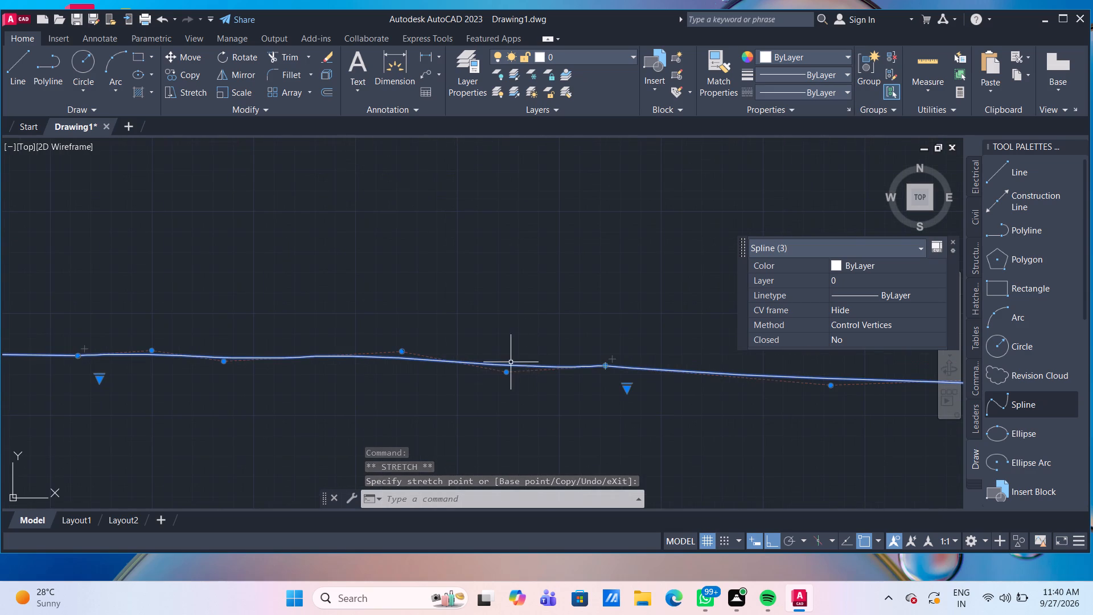
{"action": "left_click", "coordinate": [505, 374]}
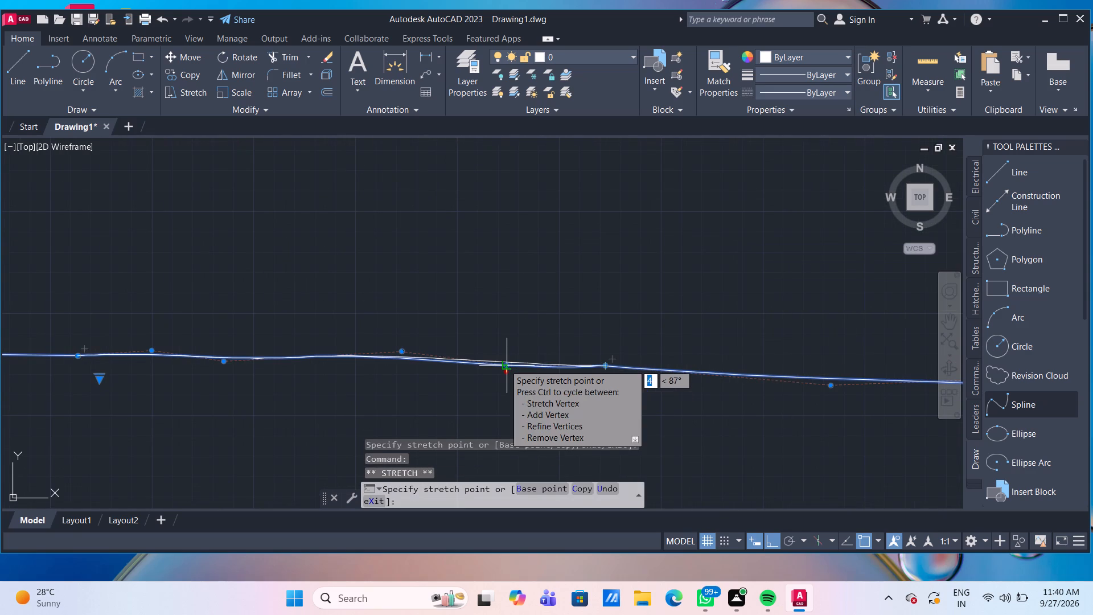
{"action": "left_click", "coordinate": [504, 364]}
Move the three selected lower splines of the right wing vertically upward about 47 mm.
{"action": "scroll", "coordinate": [504, 364], "scroll_direction": "down", "scroll_amount": 3}
{"action": "scroll", "coordinate": [470, 257], "scroll_direction": "down", "scroll_amount": 5}
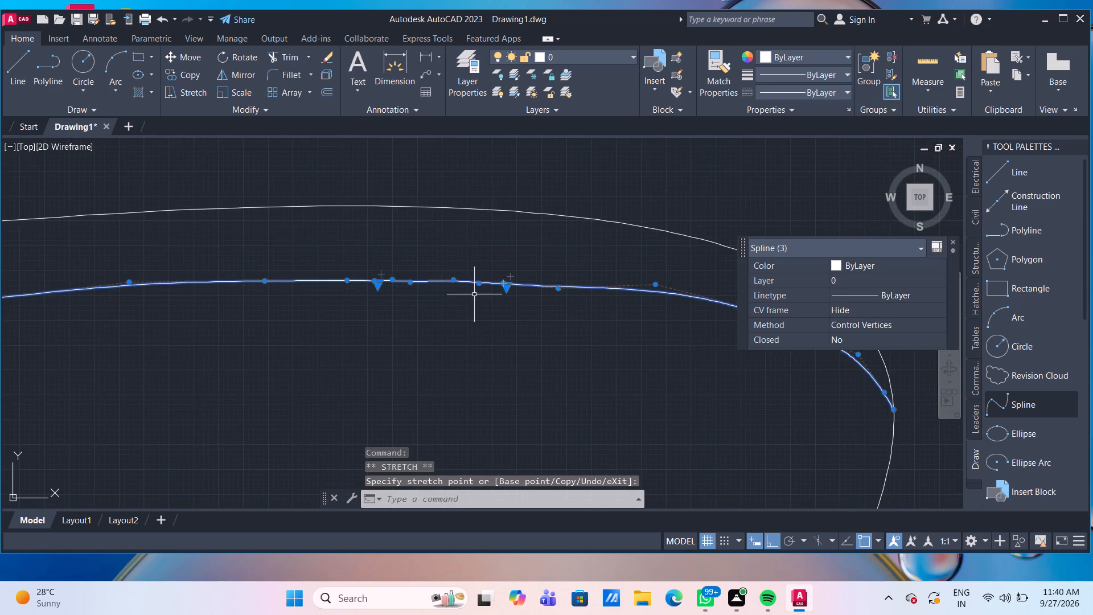
{"action": "key", "text": "Return"}
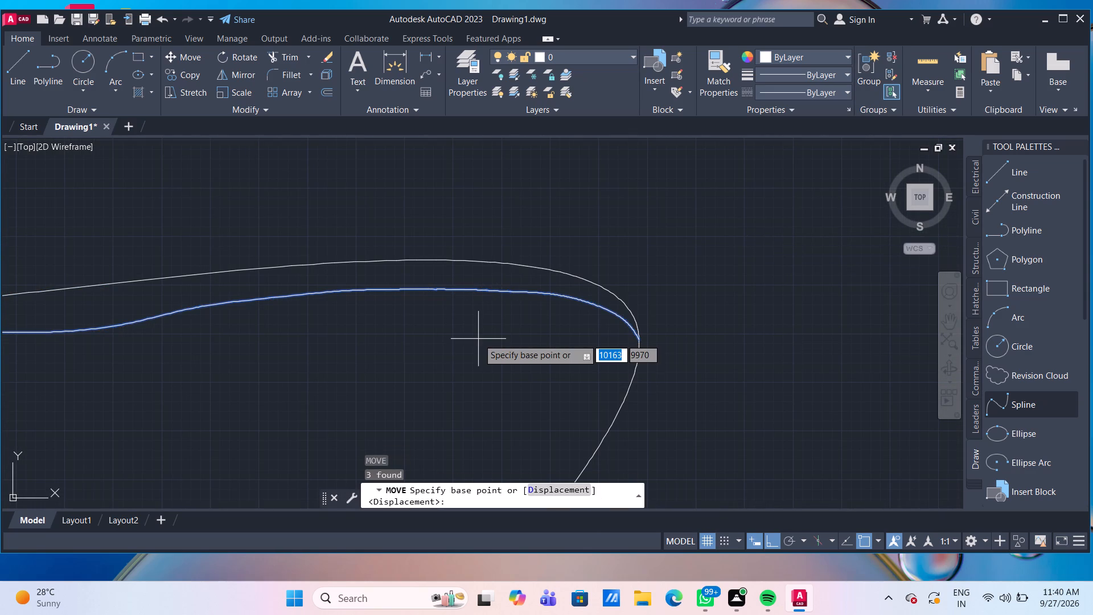
{"action": "scroll", "coordinate": [478, 339], "scroll_direction": "down", "scroll_amount": 1}
{"action": "left_click", "coordinate": [355, 371]}
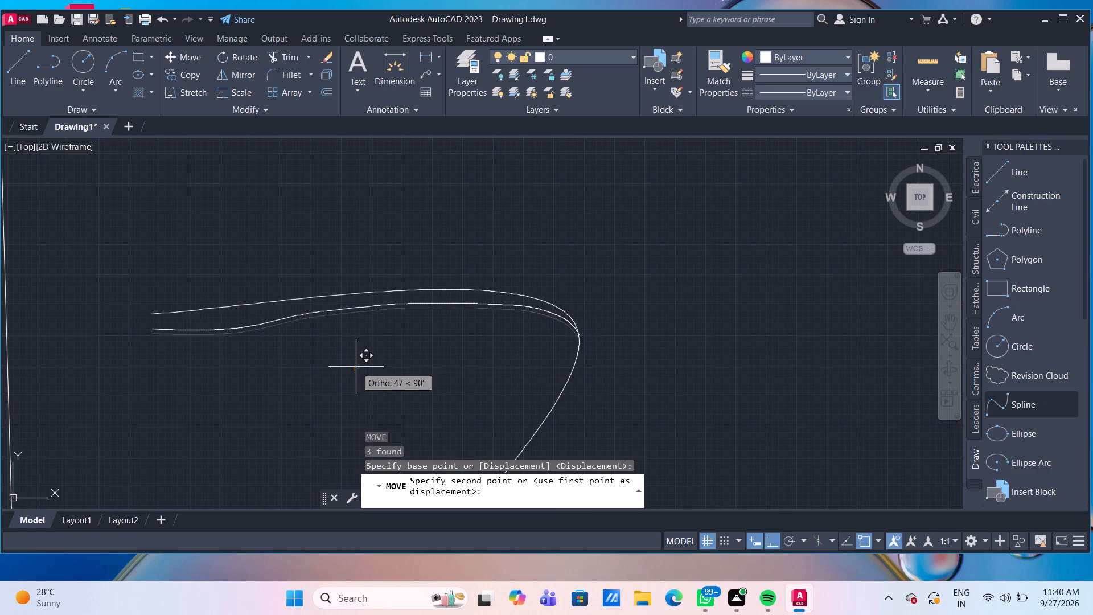
{"action": "left_click", "coordinate": [356, 367]}
{"action": "scroll", "coordinate": [617, 306], "scroll_direction": "up", "scroll_amount": 3}
{"action": "scroll", "coordinate": [616, 306], "scroll_direction": "down", "scroll_amount": 5}
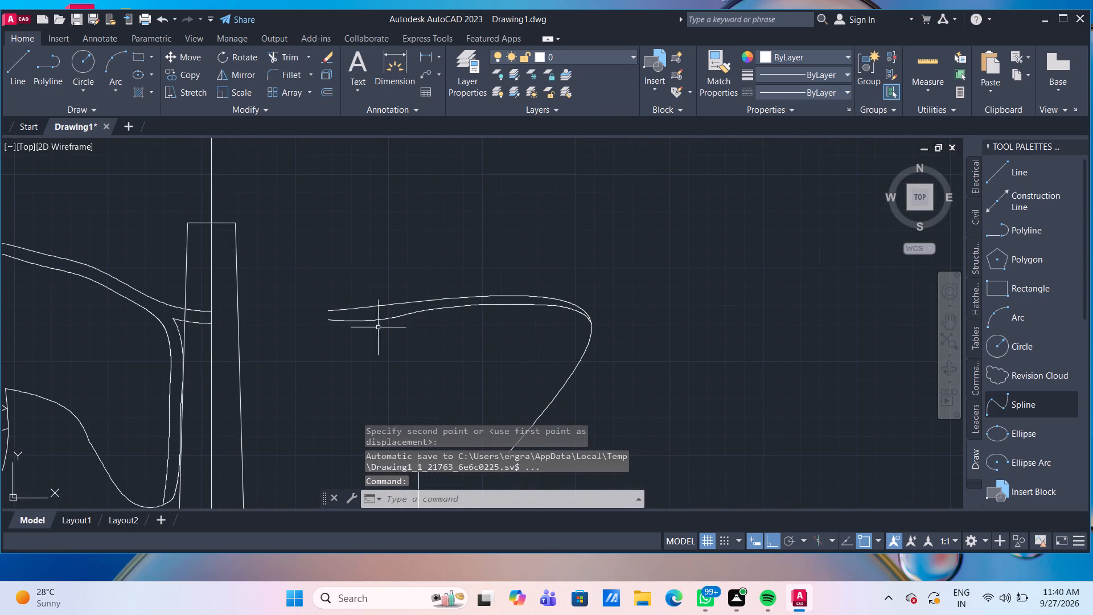
With Ortho off, draw spline points from the left body's upper edge end at the centre line, through three intermediate points, to the right wing's upper edge end.
{"action": "scroll", "coordinate": [310, 328], "scroll_direction": "up", "scroll_amount": 1}
{"action": "middle_click_drag", "start_coordinate": [337, 326], "coordinate": [500, 323]}
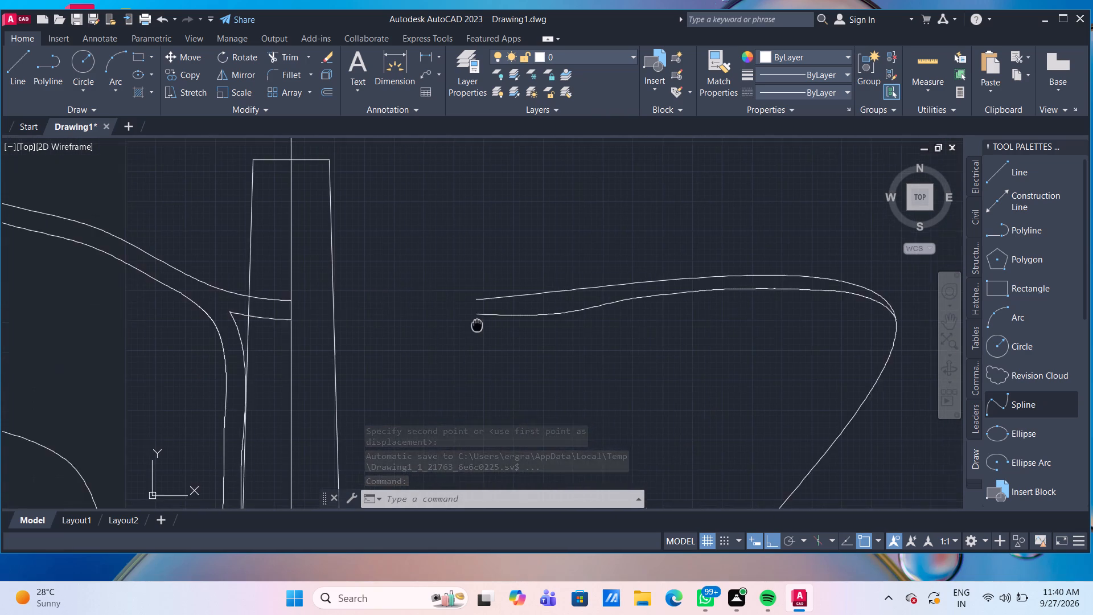
{"action": "middle_click_drag", "start_coordinate": [500, 323], "coordinate": [502, 323]}
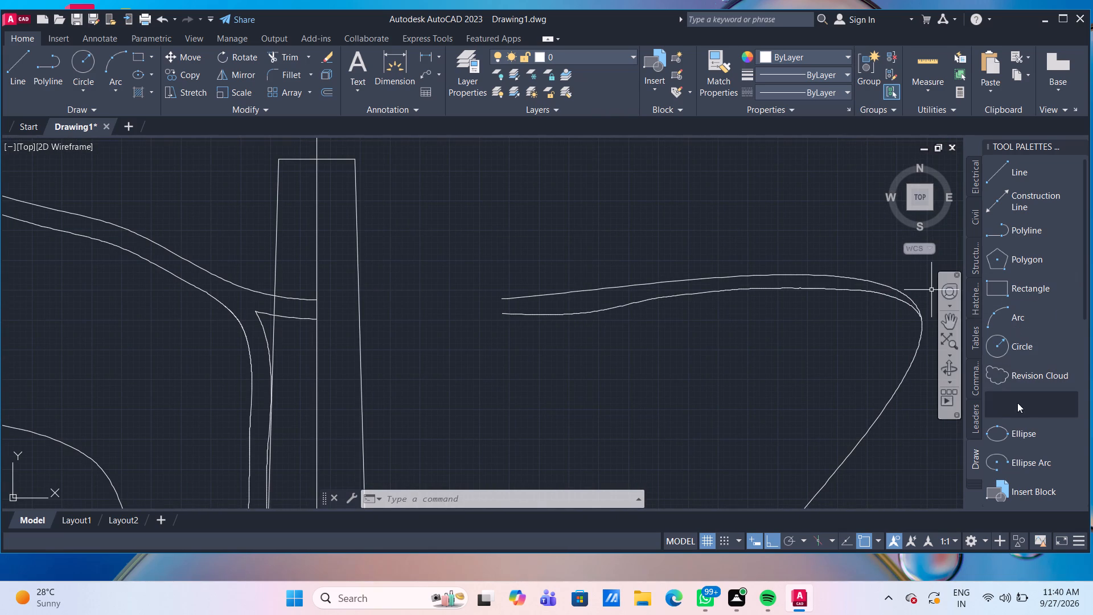
{"action": "left_click", "coordinate": [1014, 404]}
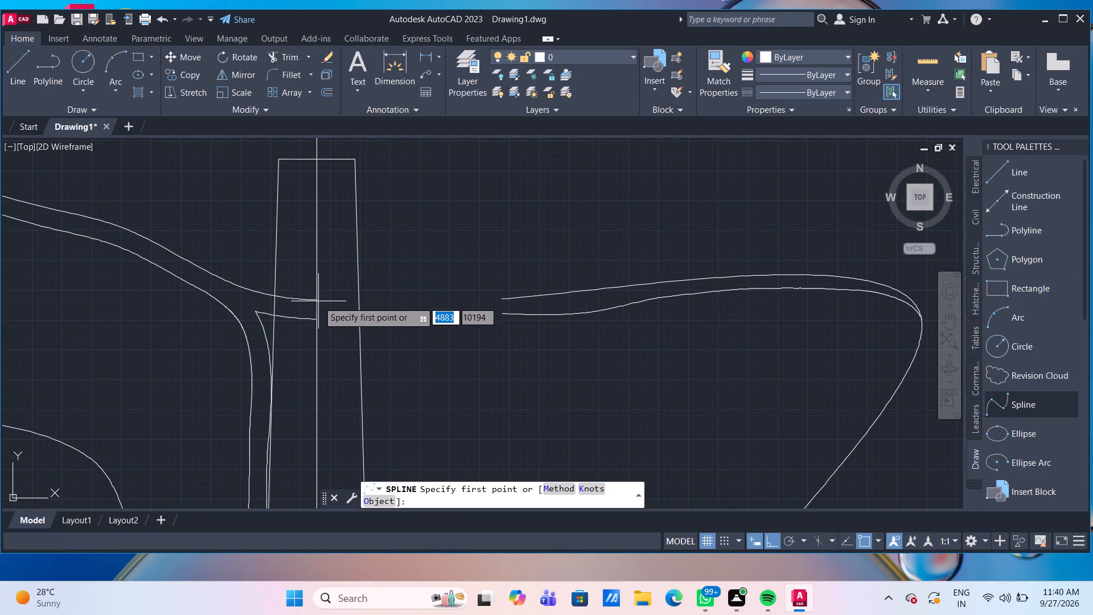
{"action": "left_click", "coordinate": [316, 300]}
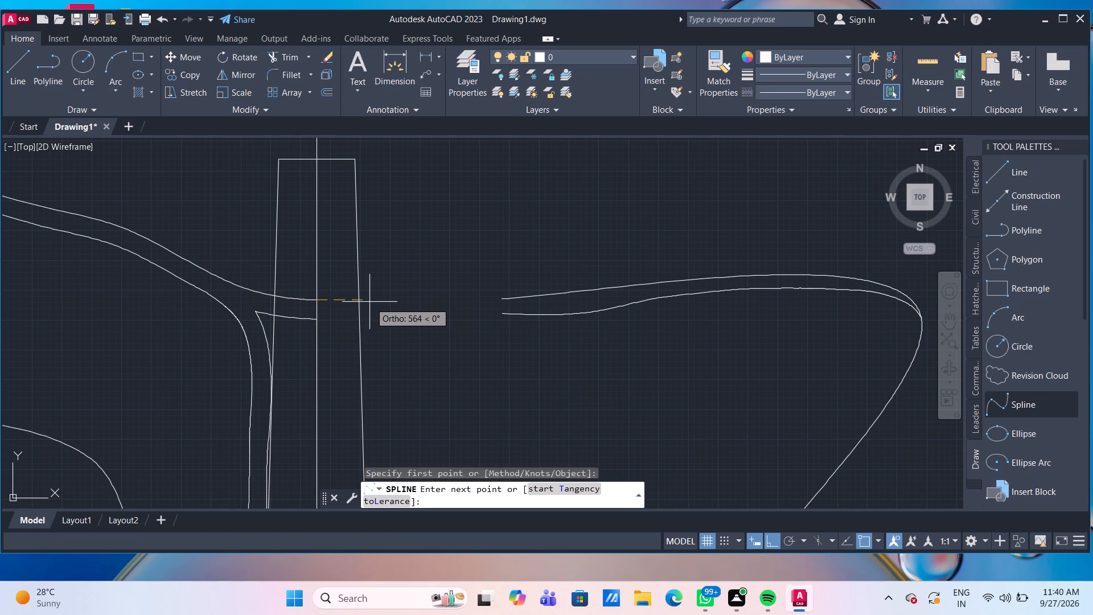
{"action": "scroll", "coordinate": [369, 302], "scroll_direction": "up", "scroll_amount": 2}
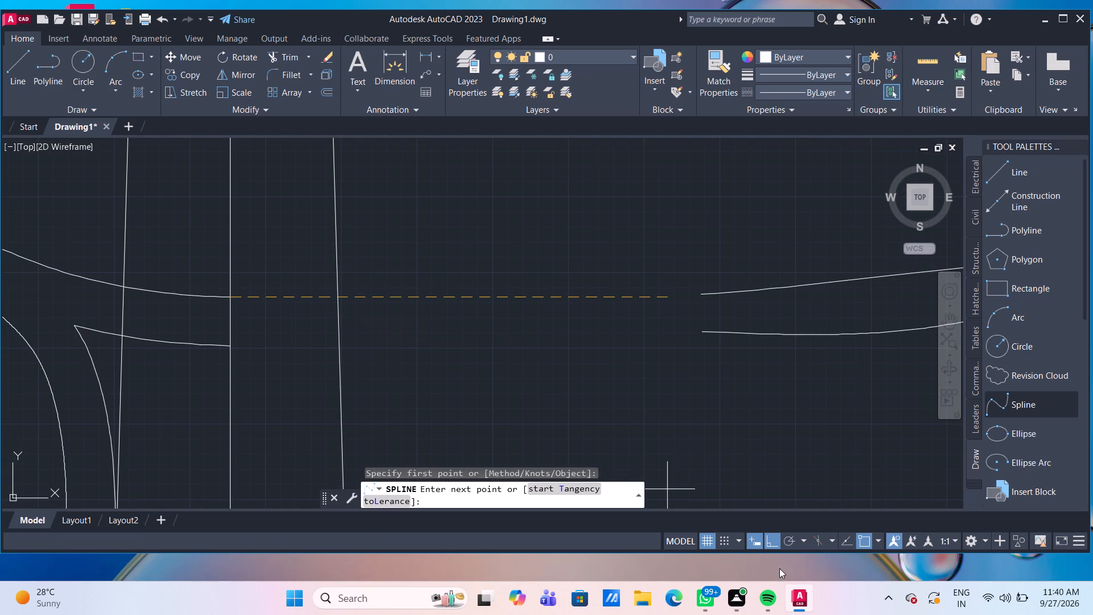
{"action": "left_click", "coordinate": [775, 543]}
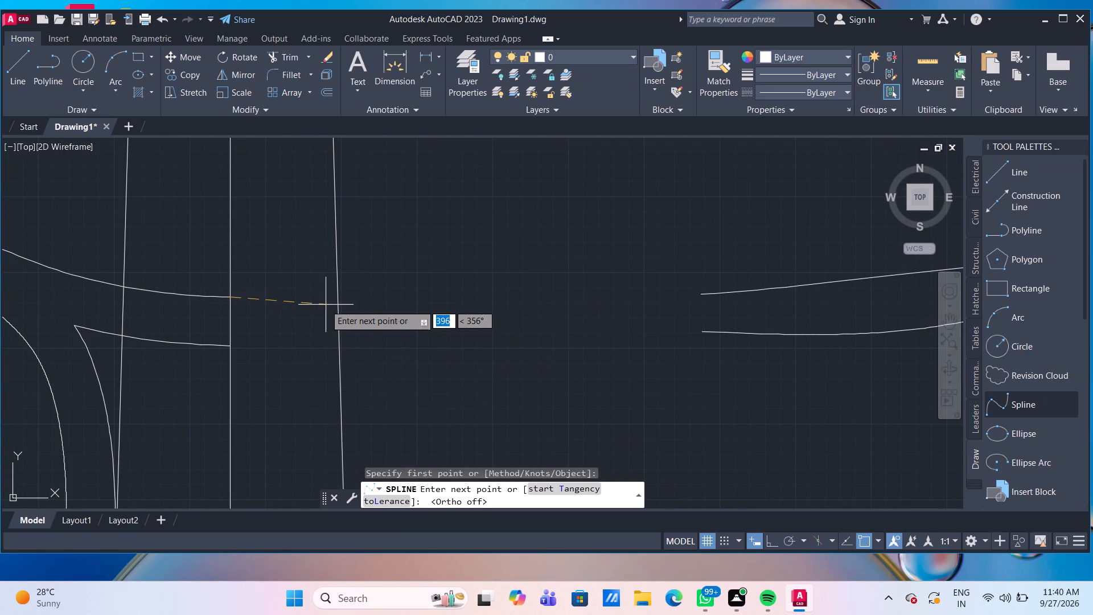
{"action": "scroll", "coordinate": [328, 302], "scroll_direction": "up", "scroll_amount": 1}
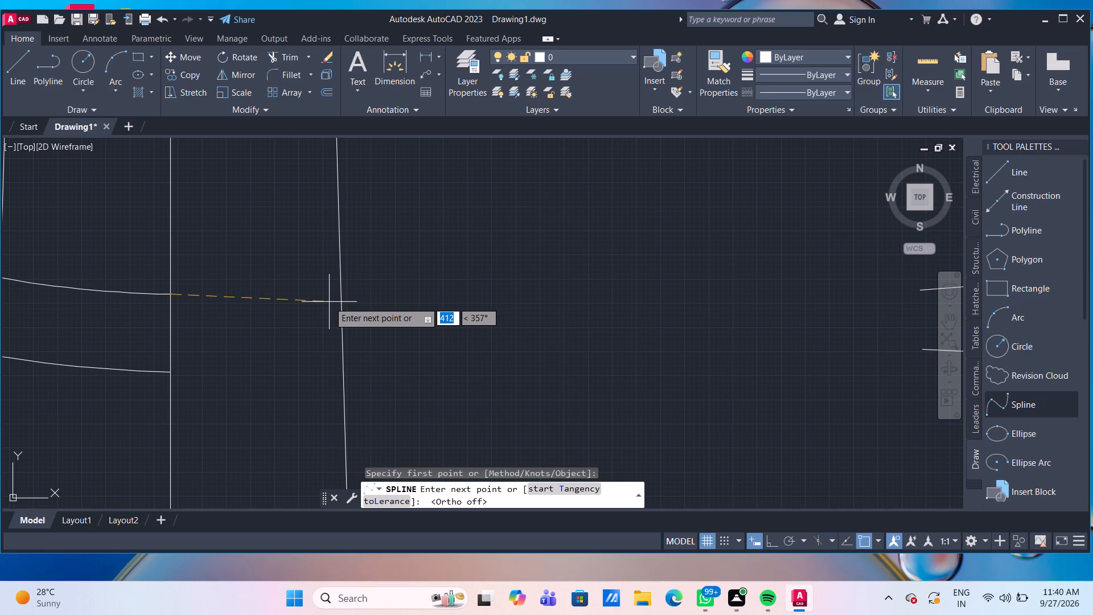
{"action": "left_click", "coordinate": [329, 302]}
{"action": "scroll", "coordinate": [510, 307], "scroll_direction": "down", "scroll_amount": 2}
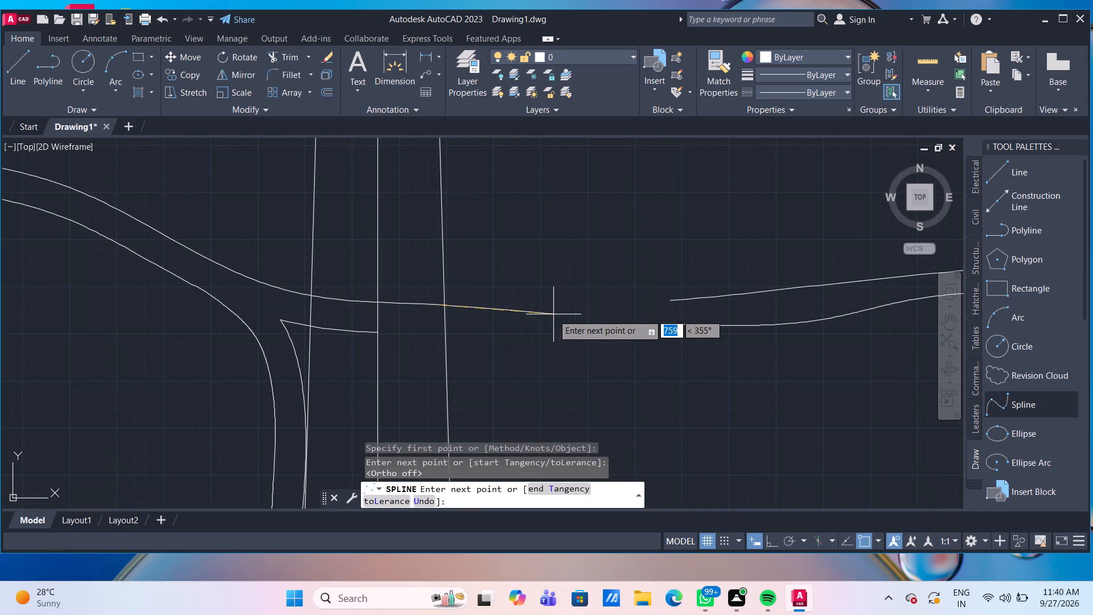
{"action": "left_click", "coordinate": [526, 314]}
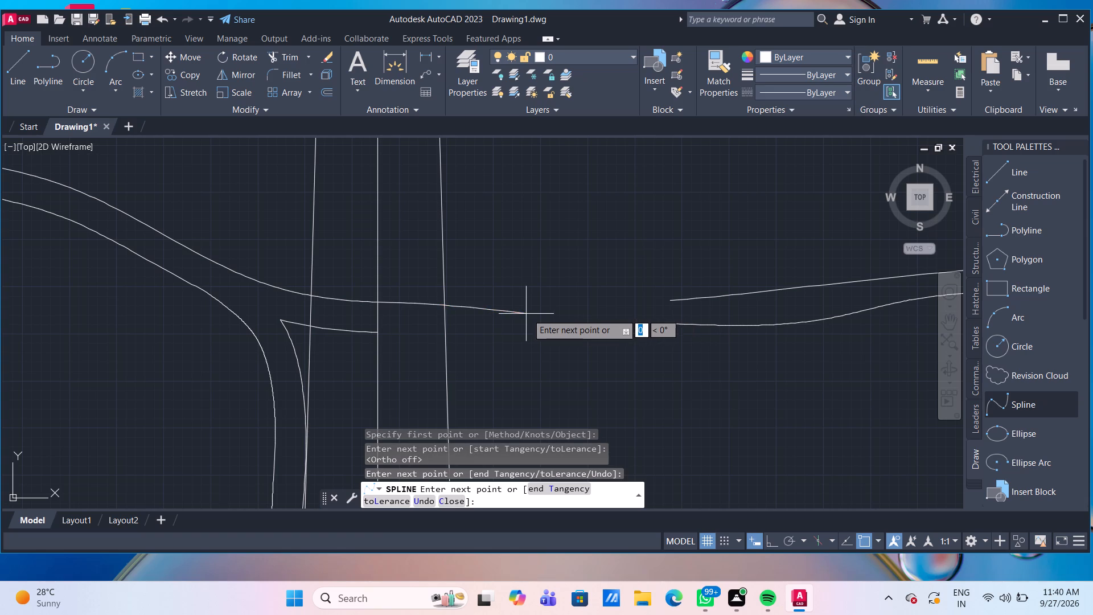
{"action": "left_click", "coordinate": [633, 311]}
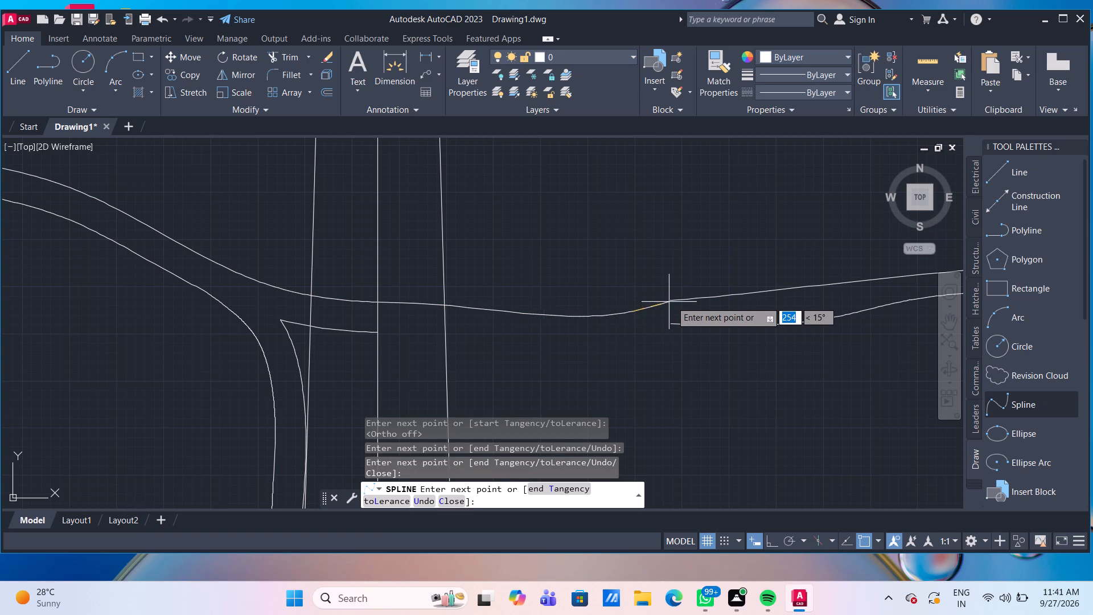
{"action": "left_click", "coordinate": [673, 301]}
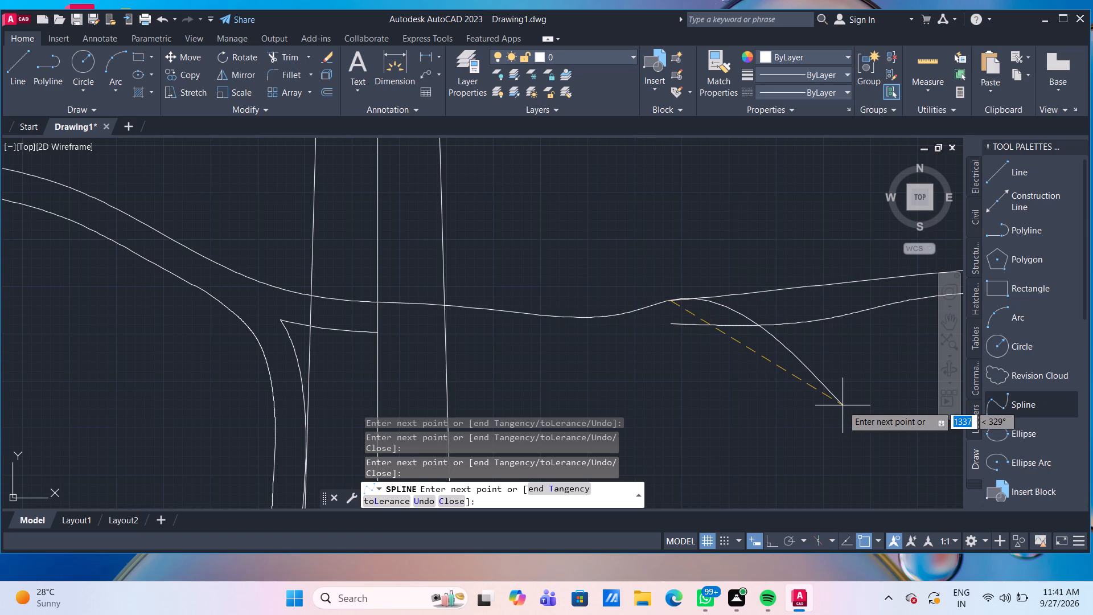
Undo the last two spline points, re-place them up to the wing's upper edge end, and finish the spline about 510 mm beyond it.
{"action": "key", "text": "ctrl+z"}
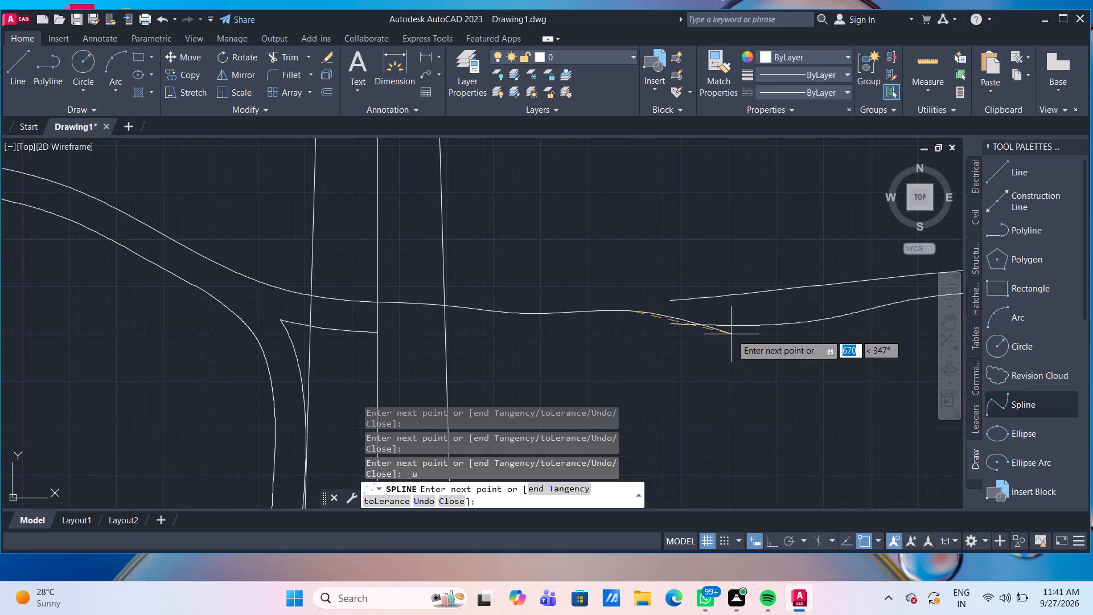
{"action": "key", "text": "ctrl+z"}
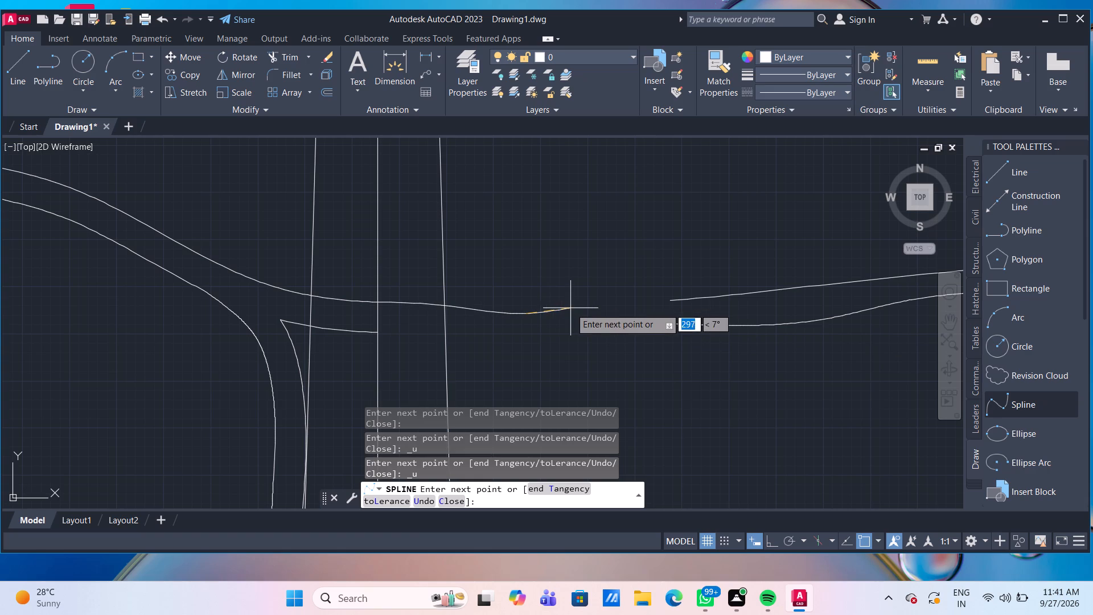
{"action": "left_click", "coordinate": [628, 307]}
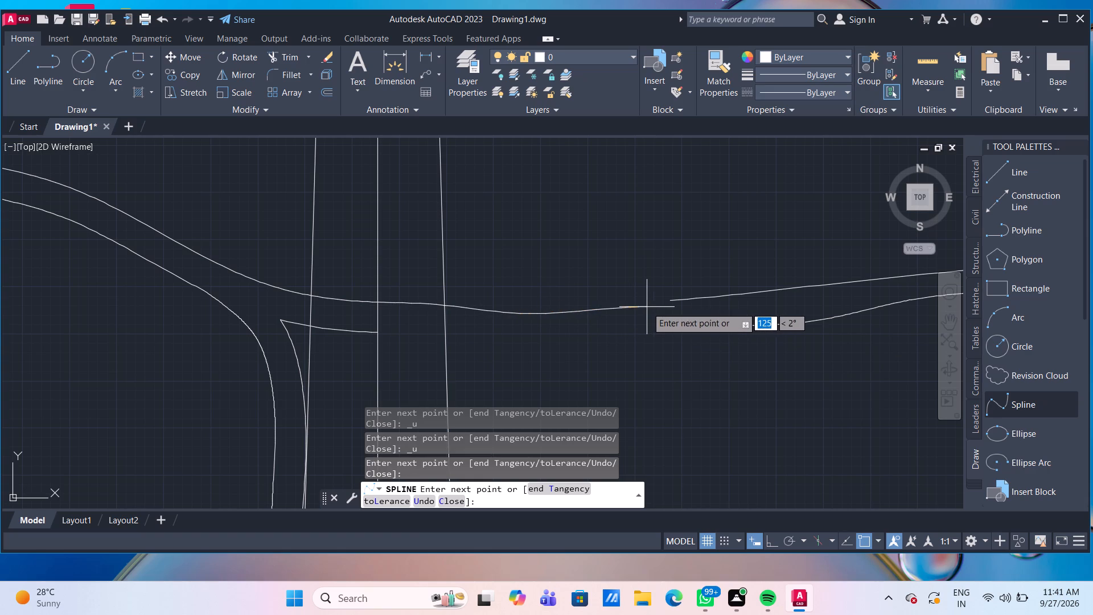
{"action": "left_click", "coordinate": [669, 300]}
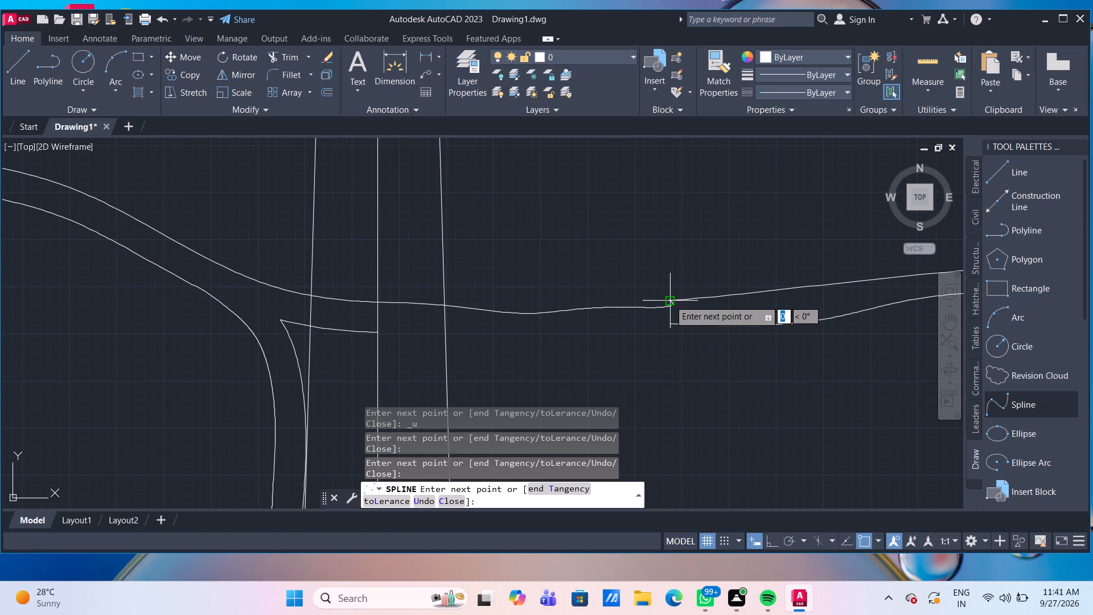
{"action": "left_click", "coordinate": [747, 306]}
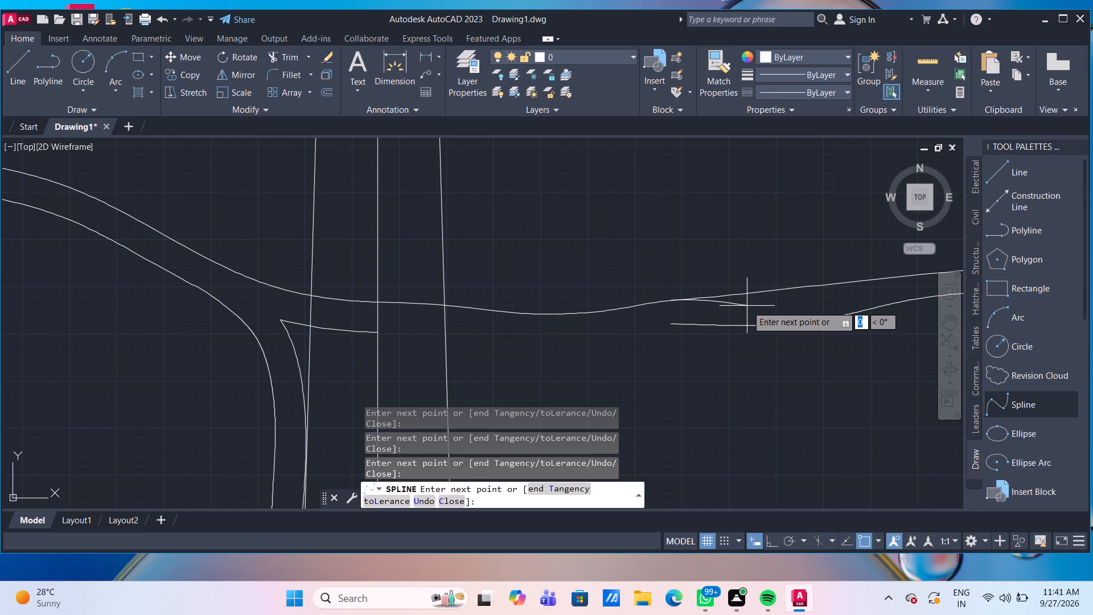
{"action": "key", "text": "Return"}
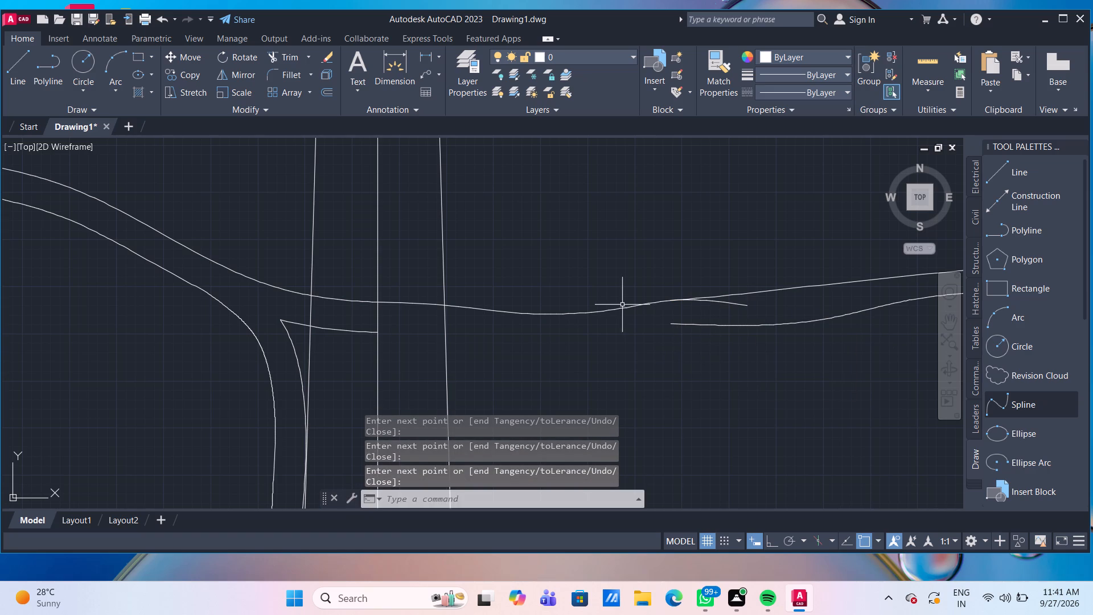
Raise the new upper connecting spline's third fit point in two small moves to flatten the dip.
{"action": "left_click", "coordinate": [580, 313]}
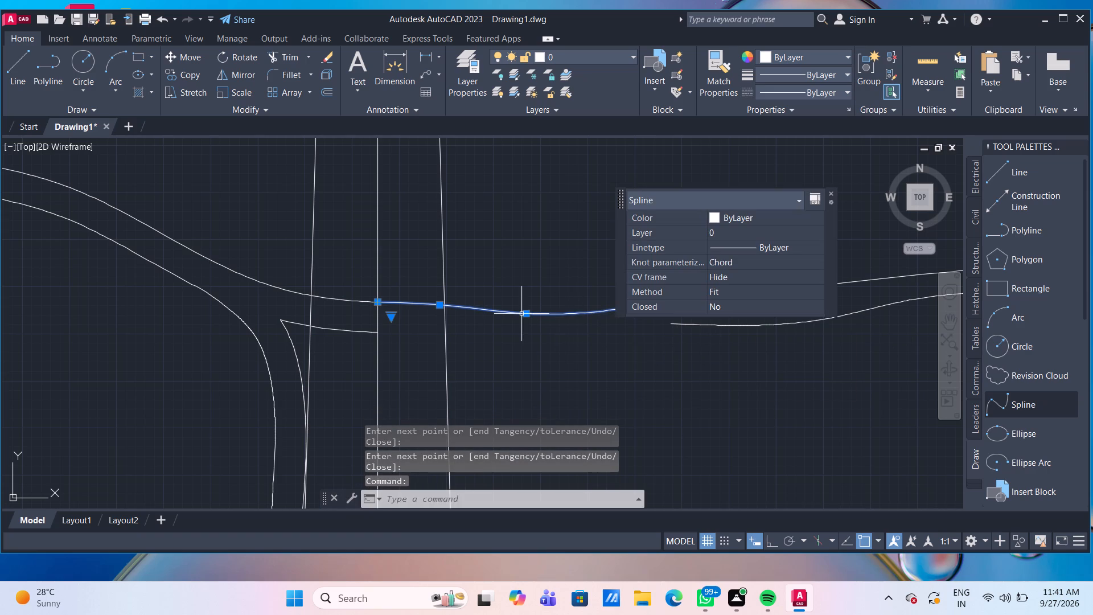
{"action": "left_click", "coordinate": [528, 314]}
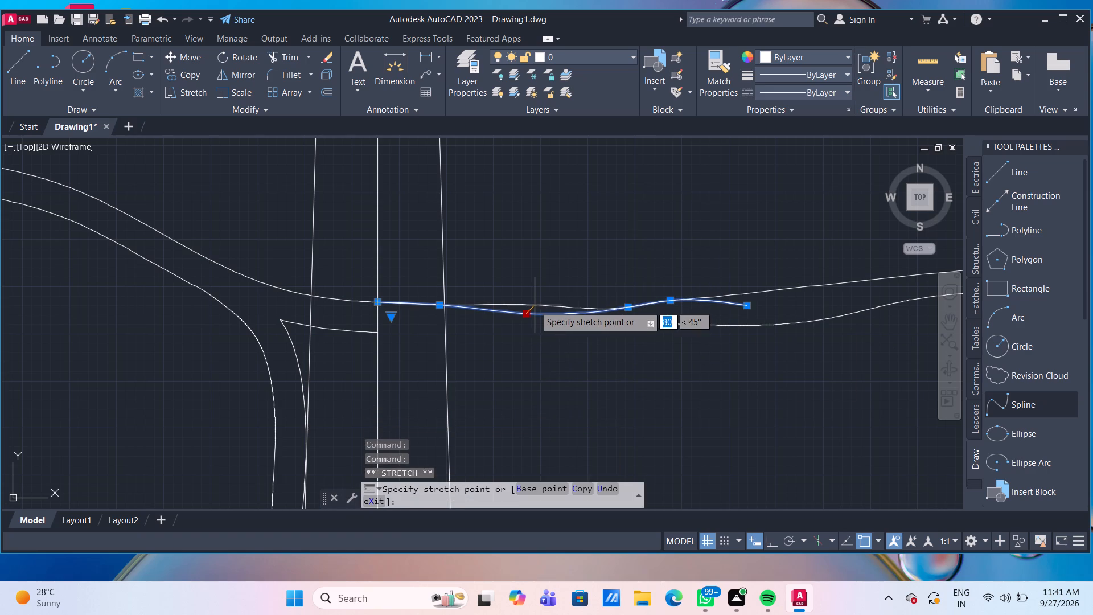
{"action": "left_click", "coordinate": [535, 307]}
{"action": "scroll", "coordinate": [536, 314], "scroll_direction": "up", "scroll_amount": 3}
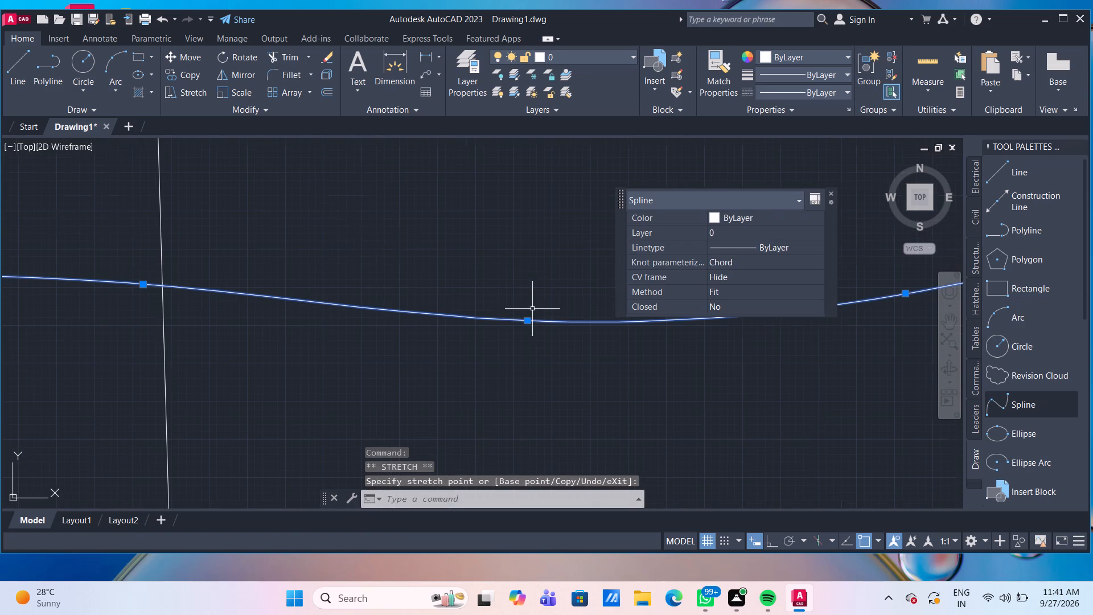
{"action": "left_click", "coordinate": [525, 324]}
{"action": "left_click", "coordinate": [537, 307]}
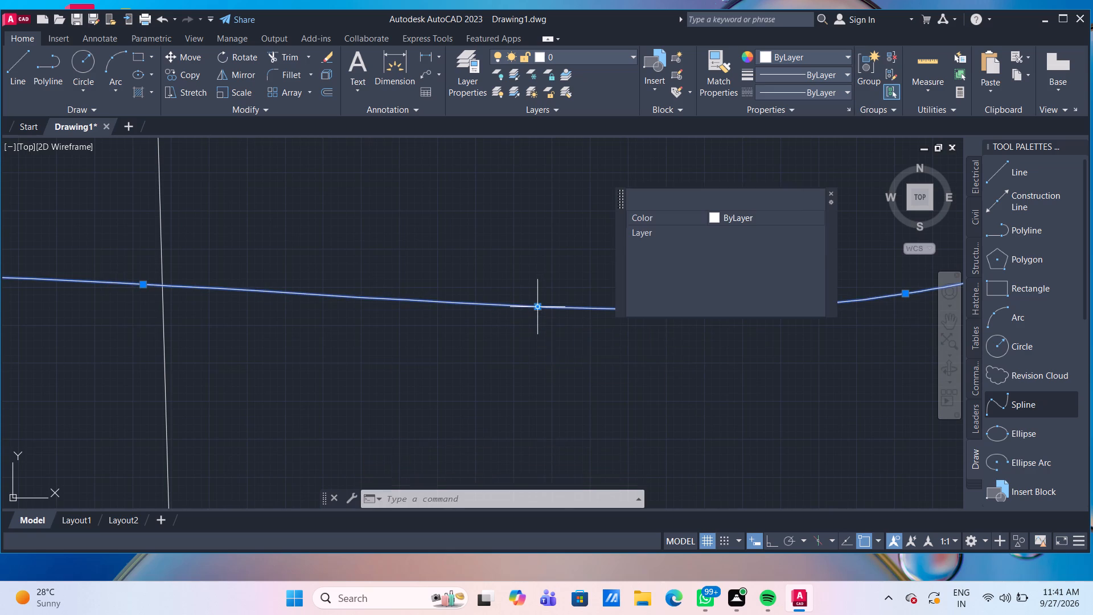
Shift the fit point before the wing joint about 226 mm toward the neck, and move the third fit point slightly up and toward the neck.
{"action": "scroll", "coordinate": [712, 365], "scroll_direction": "down", "scroll_amount": 2}
{"action": "scroll", "coordinate": [785, 376], "scroll_direction": "down", "scroll_amount": 2}
{"action": "middle_click_drag", "start_coordinate": [785, 374], "coordinate": [607, 372]}
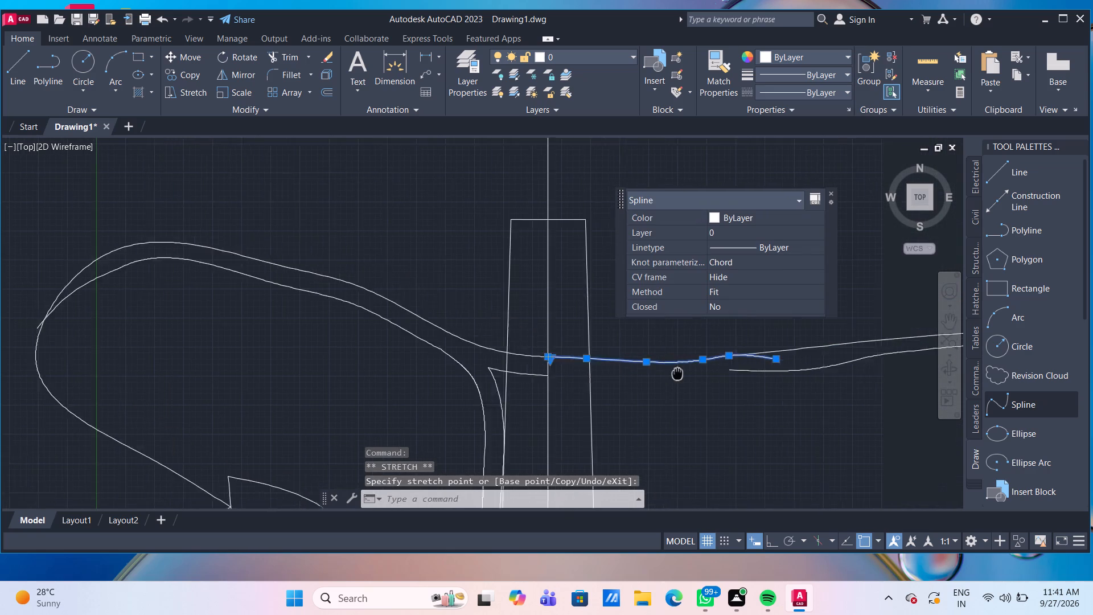
{"action": "middle_click_drag", "start_coordinate": [607, 372], "coordinate": [512, 389]}
{"action": "scroll", "coordinate": [519, 378], "scroll_direction": "up", "scroll_amount": 3}
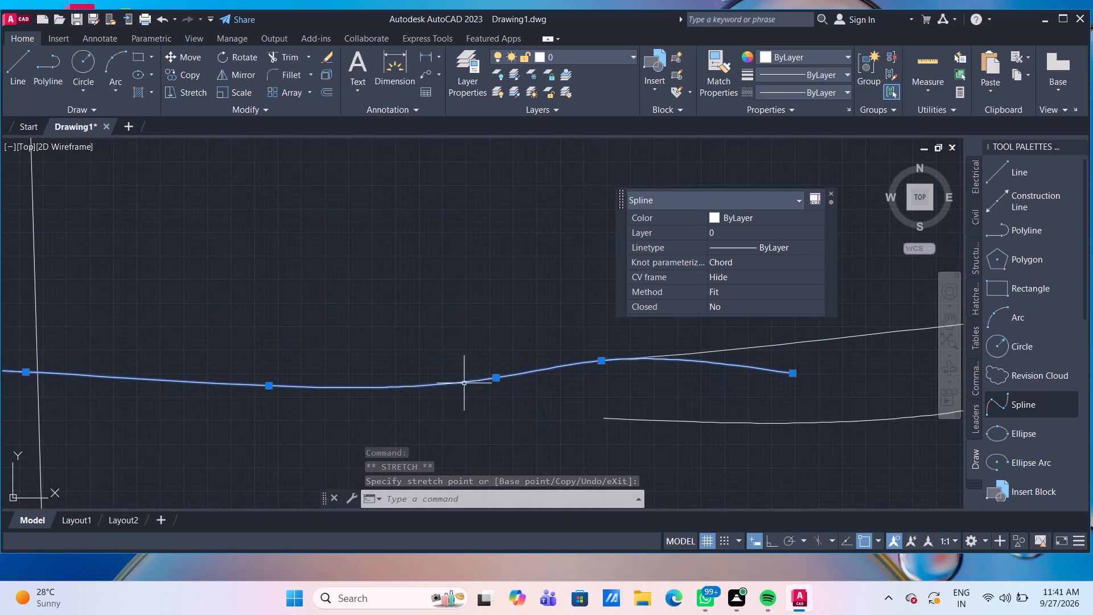
{"action": "left_click", "coordinate": [495, 376]}
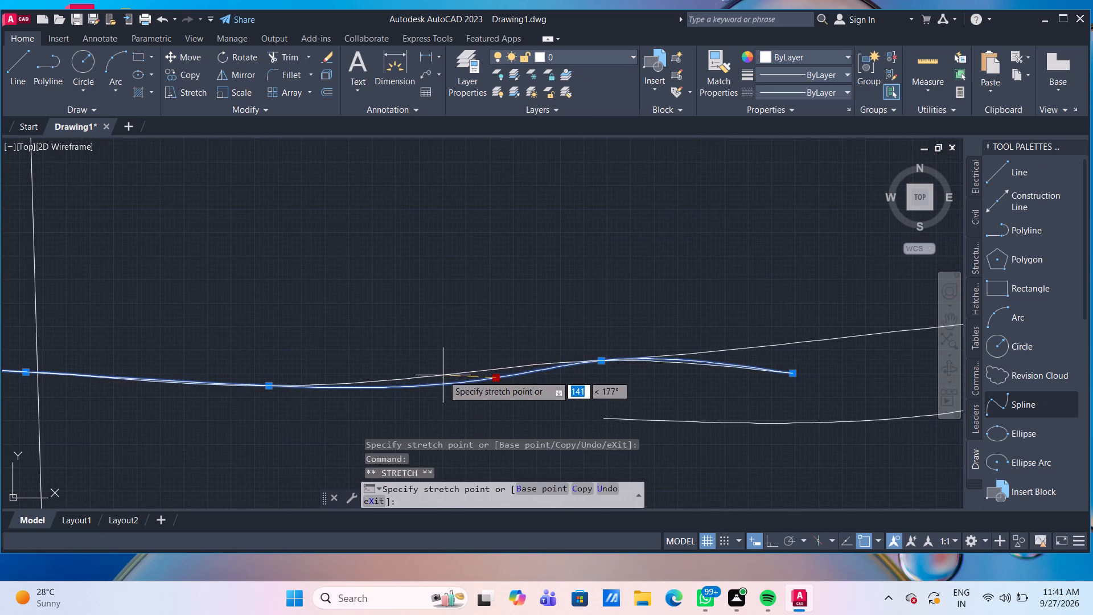
{"action": "left_click", "coordinate": [412, 374]}
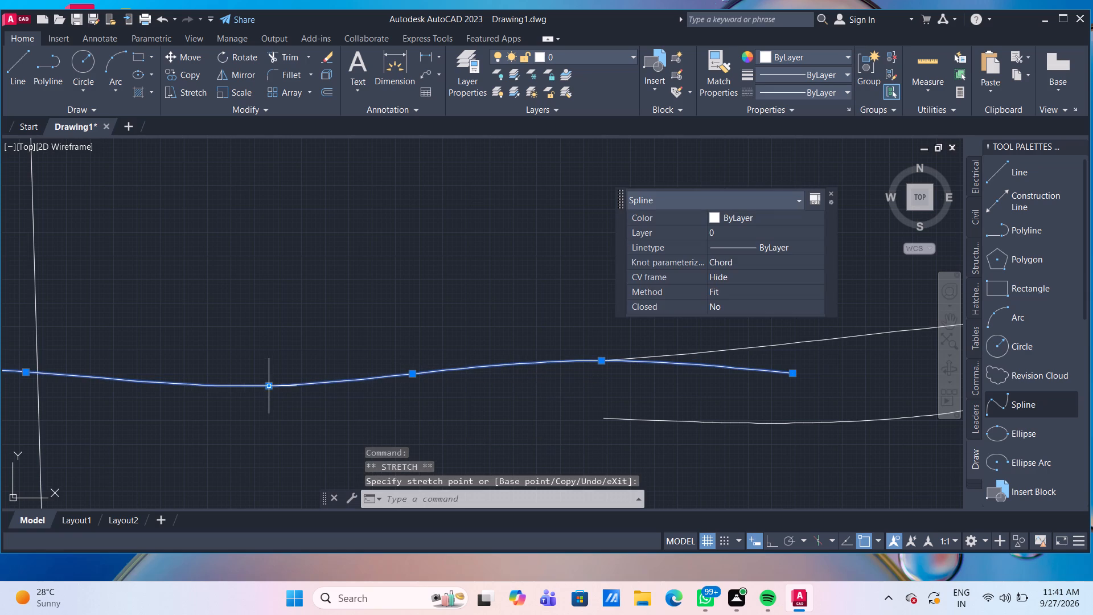
{"action": "left_click_drag", "start_coordinate": [268, 387], "coordinate": [262, 387]}
{"action": "left_click", "coordinate": [245, 376]}
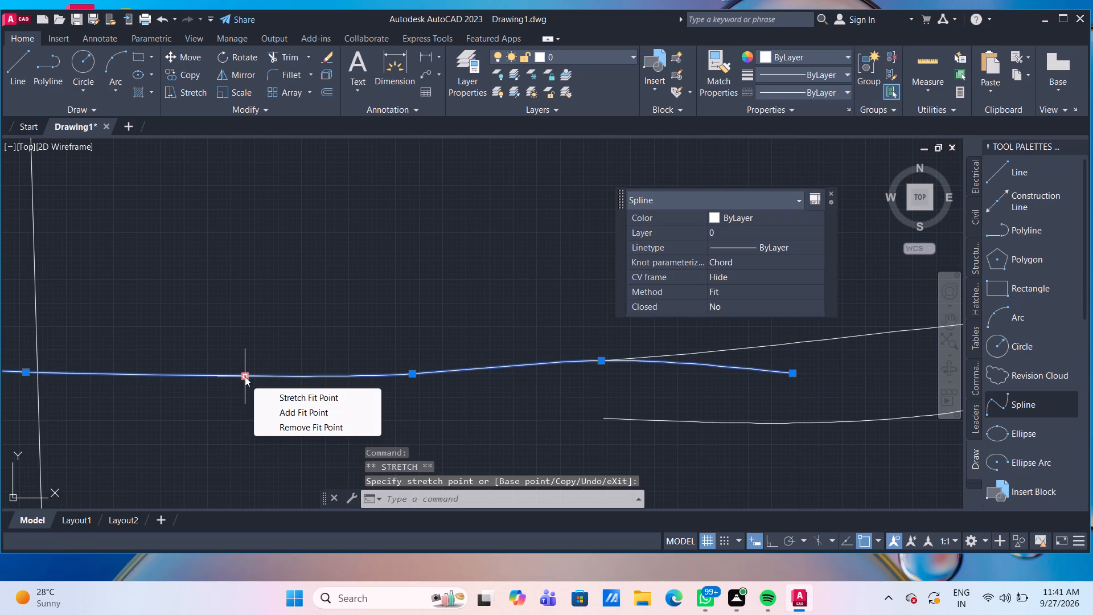
Draw a spline from the right wing's lower edge end to the left body's lower edge end at the centre line, finishing about 346 mm past it.
{"action": "scroll", "coordinate": [256, 378], "scroll_direction": "down", "scroll_amount": 1}
{"action": "scroll", "coordinate": [621, 388], "scroll_direction": "down", "scroll_amount": 2}
{"action": "scroll", "coordinate": [717, 417], "scroll_direction": "down", "scroll_amount": 1}
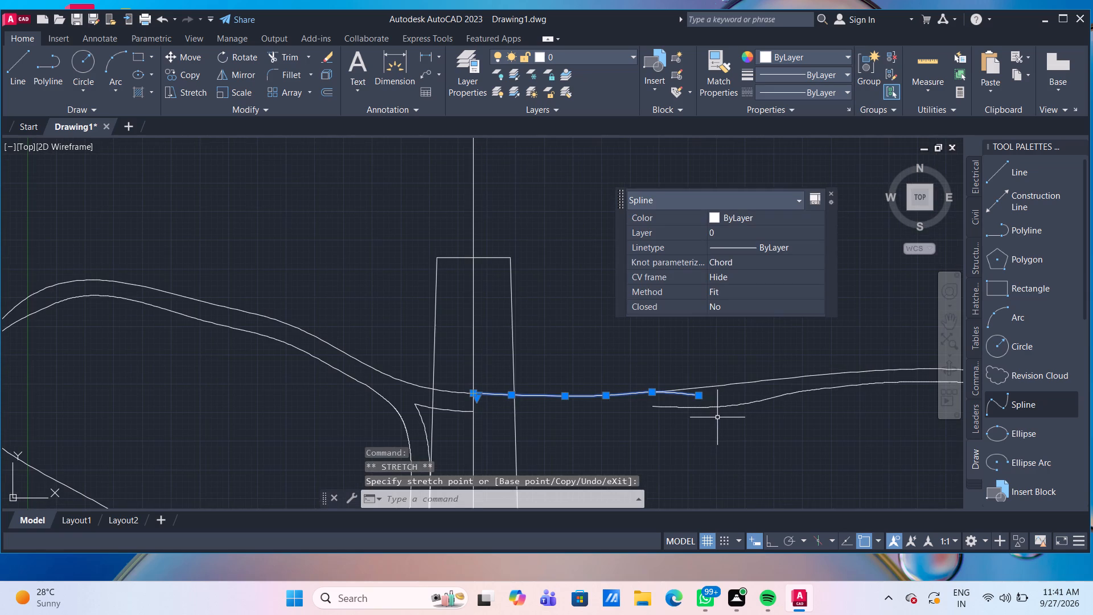
{"action": "scroll", "coordinate": [716, 406], "scroll_direction": "up", "scroll_amount": 2}
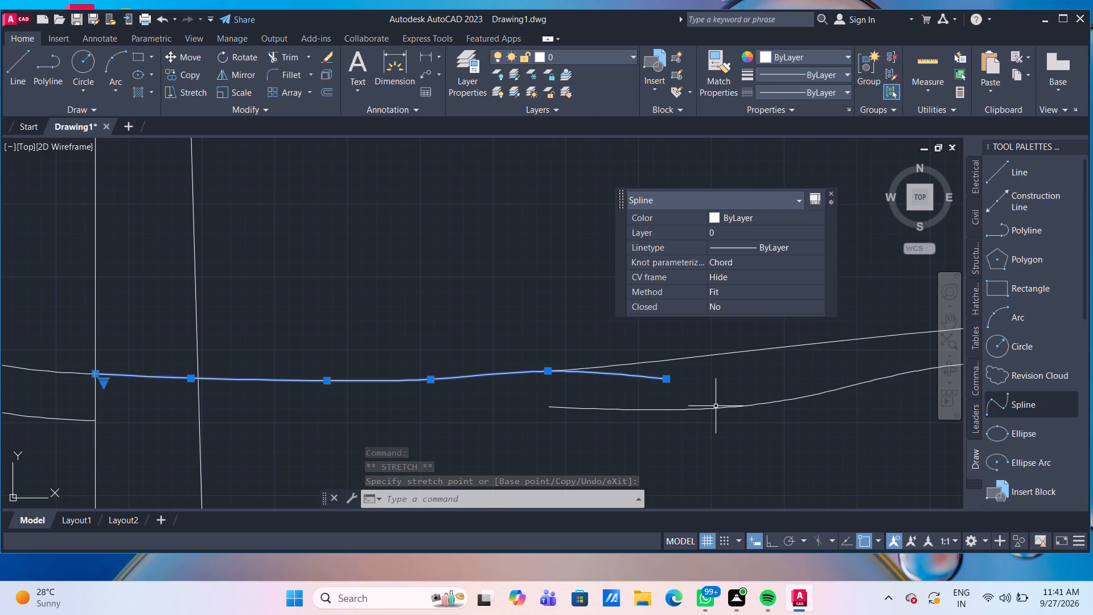
{"action": "key", "text": "Return"}
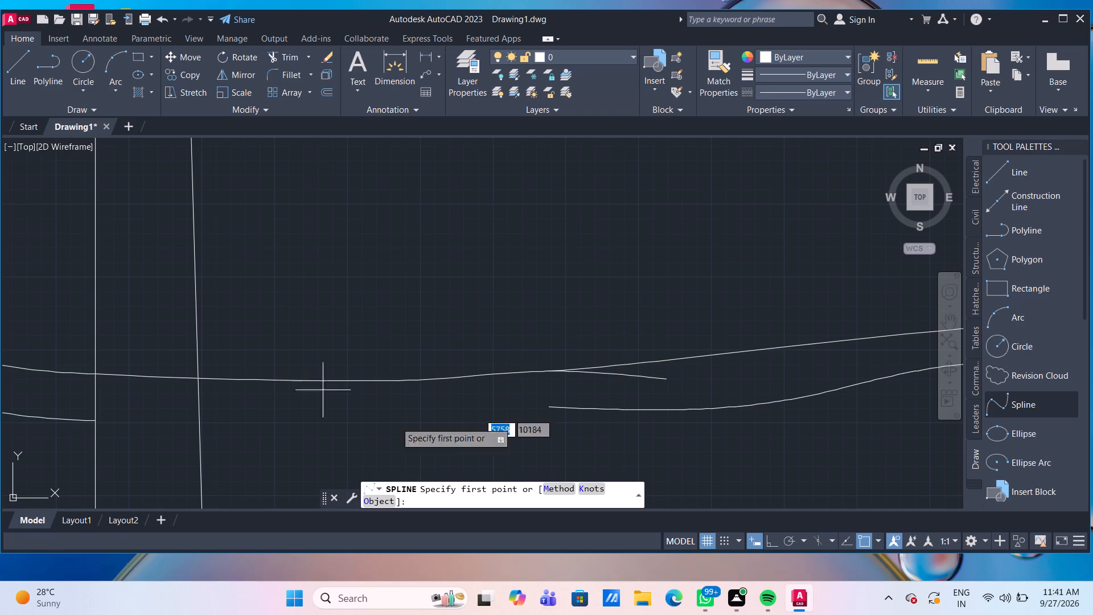
{"action": "left_click", "coordinate": [548, 407]}
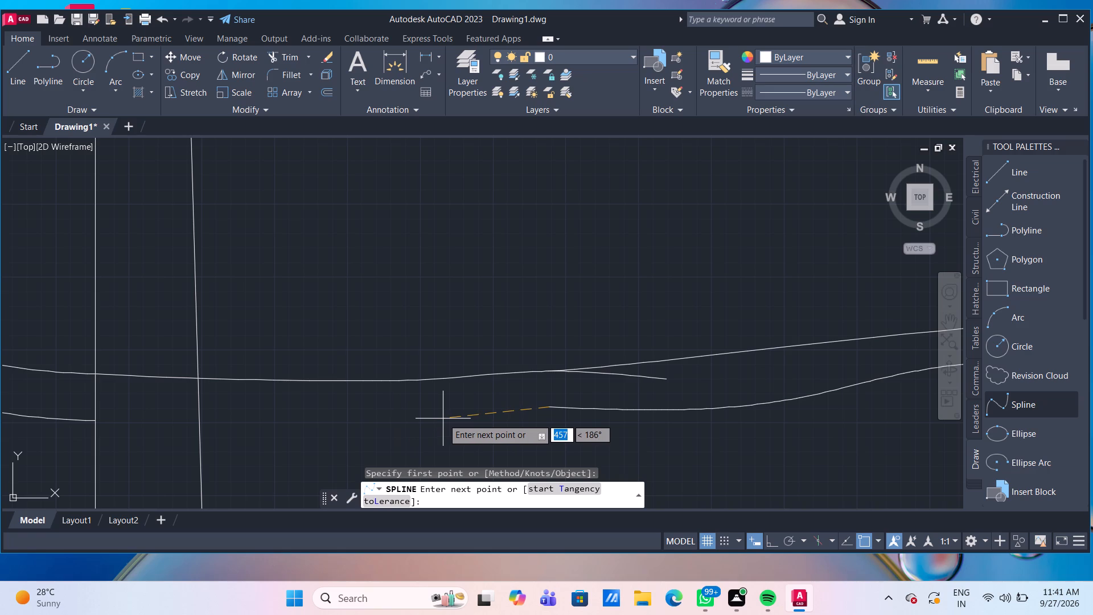
{"action": "left_click", "coordinate": [430, 416]}
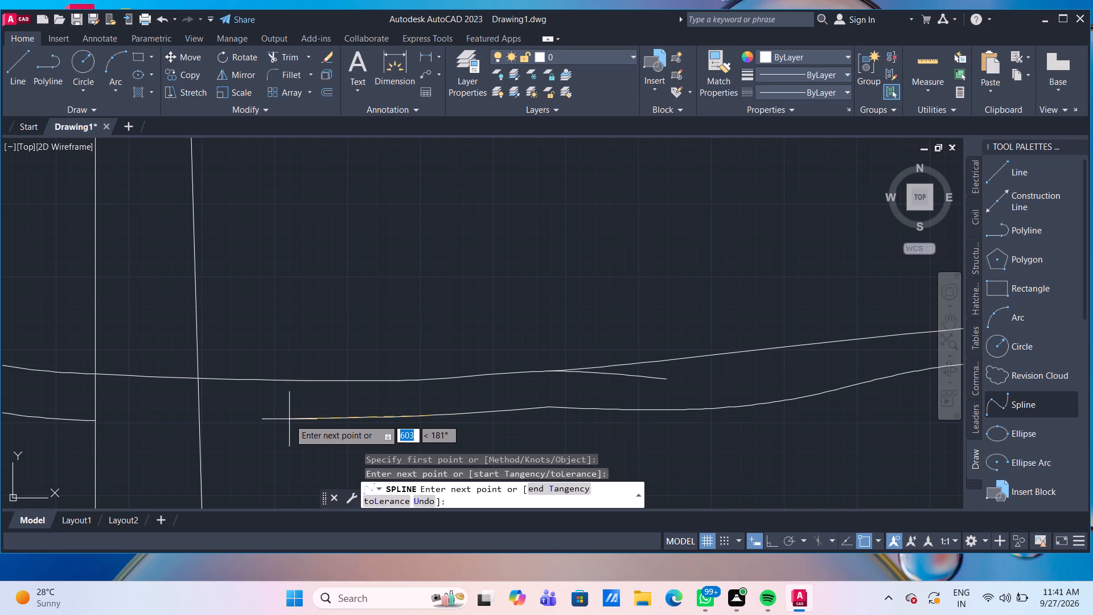
{"action": "left_click", "coordinate": [207, 423]}
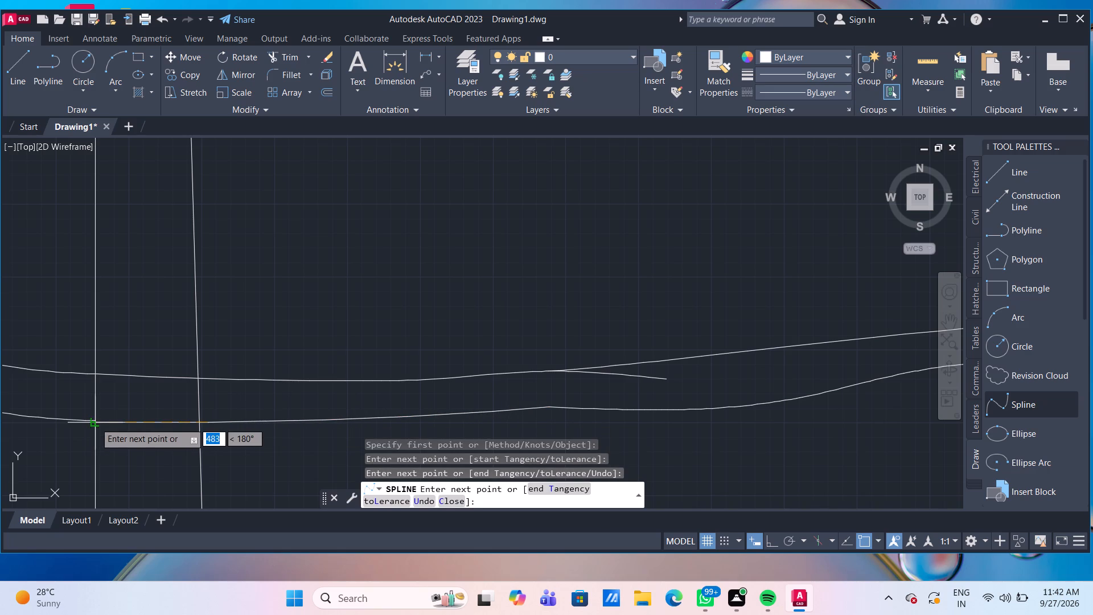
{"action": "left_click", "coordinate": [97, 418]}
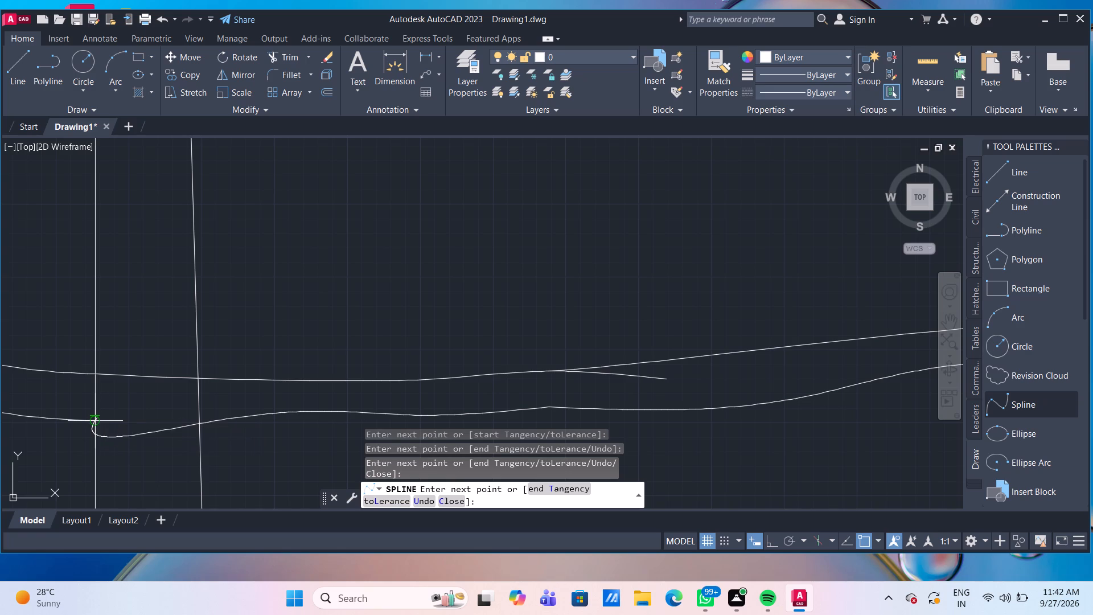
{"action": "left_click", "coordinate": [14, 429]}
{"action": "key", "text": "Return"}
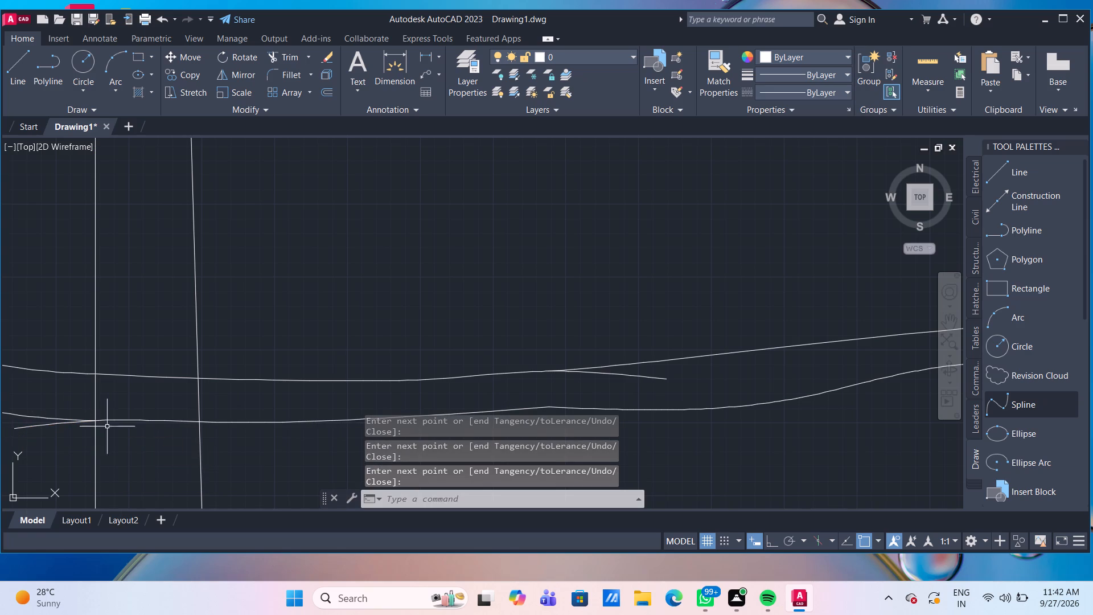
Trim the lower connecting spline's overhang past the centre line and the overlapping spline ends at the right wing's upper edge joint.
{"action": "key", "text": "t"}
{"action": "key", "text": "r"}
{"action": "key", "text": "Return"}
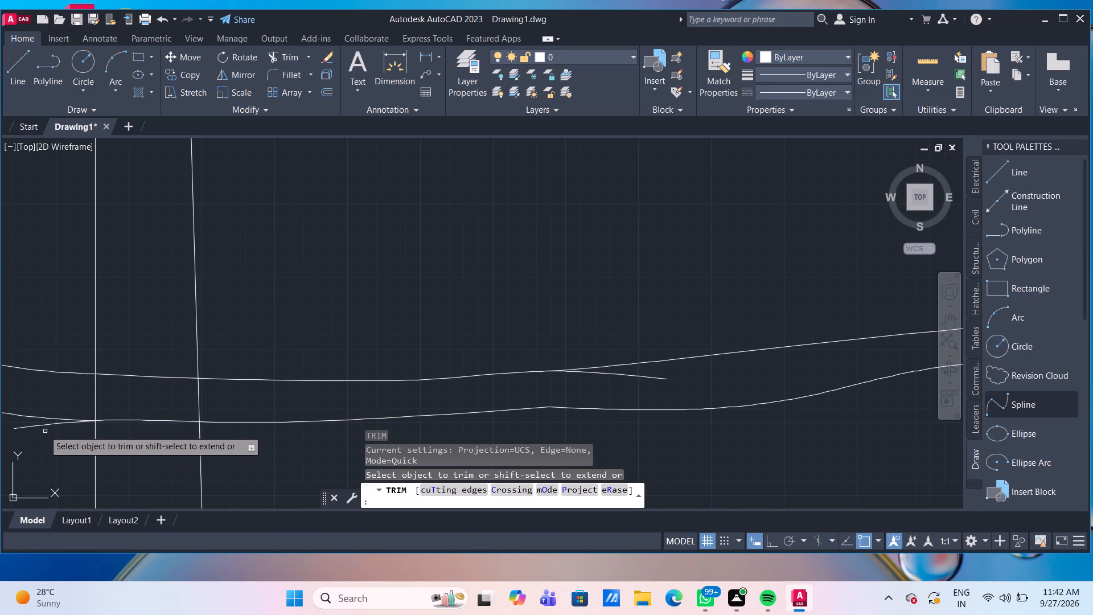
{"action": "left_click", "coordinate": [40, 427]}
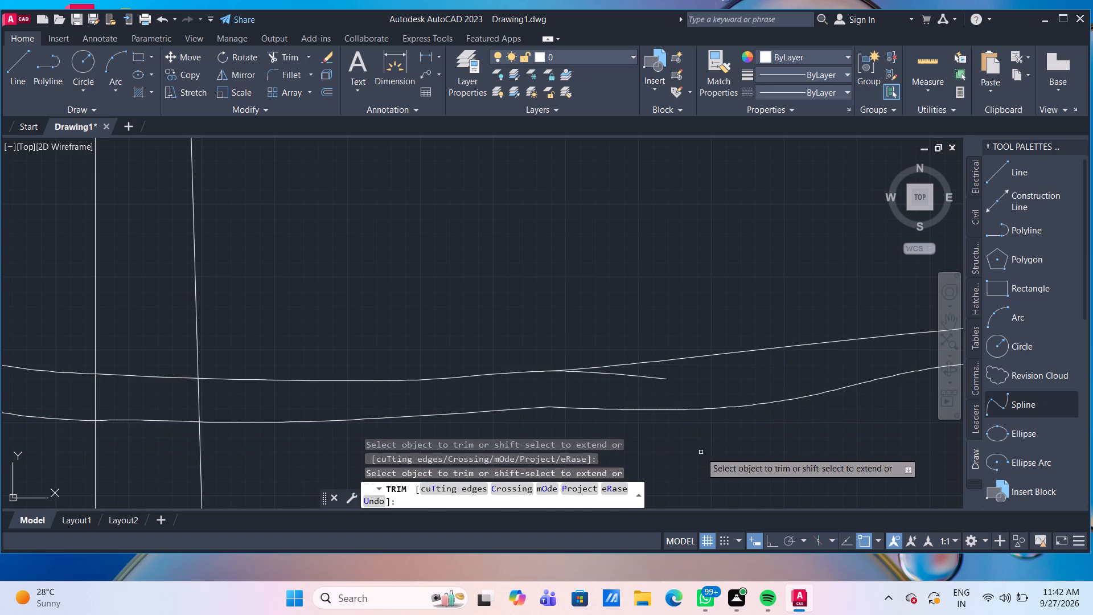
{"action": "left_click", "coordinate": [678, 360], "text": "shift"}
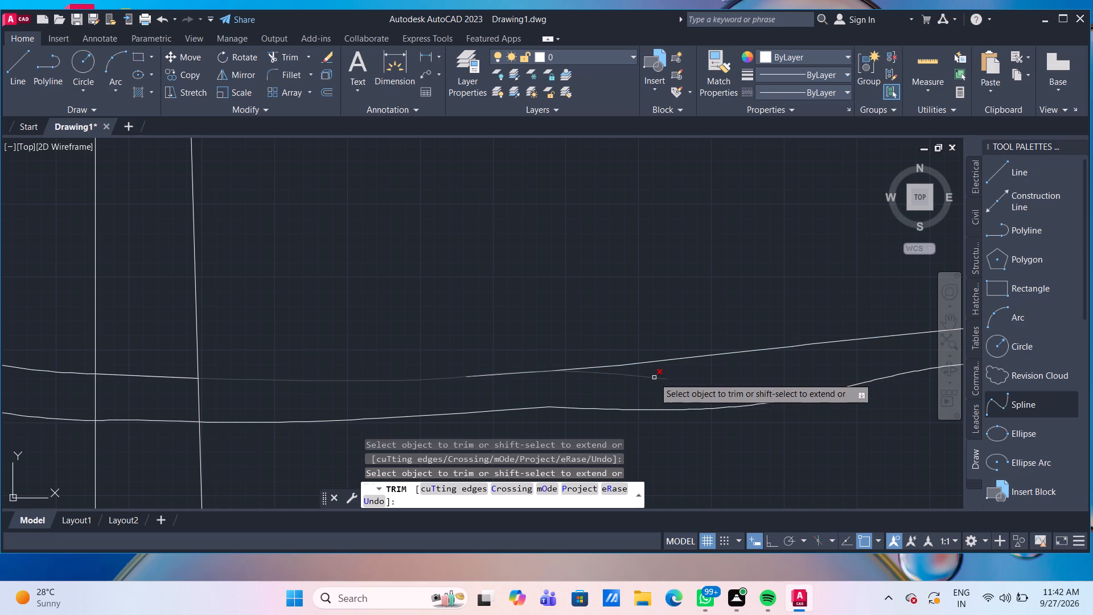
{"action": "scroll", "coordinate": [441, 378], "scroll_direction": "up", "scroll_amount": 1}
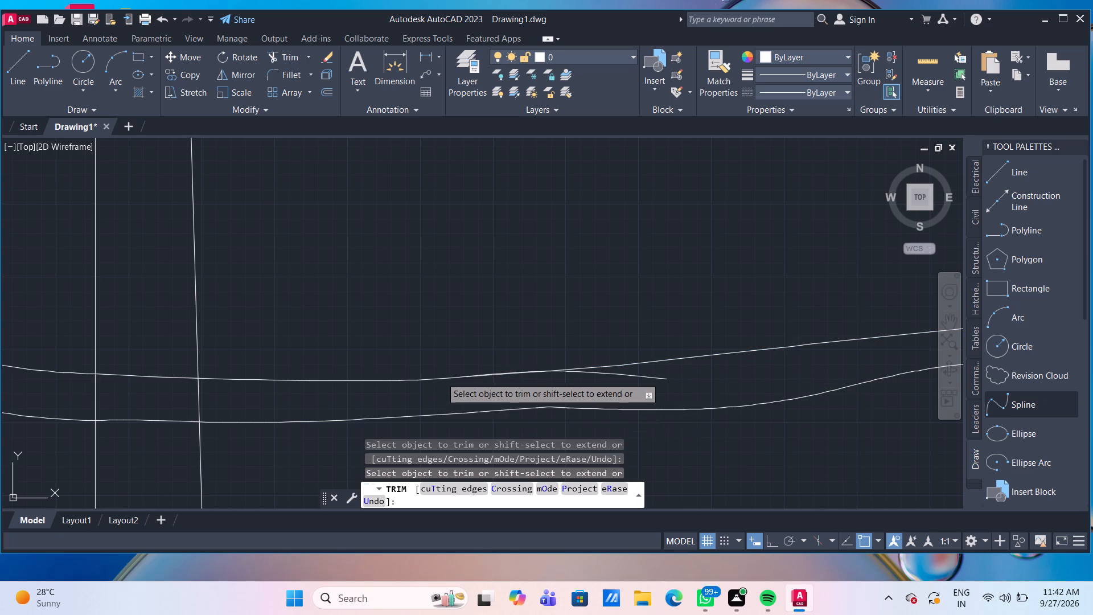
{"action": "scroll", "coordinate": [441, 378], "scroll_direction": "up", "scroll_amount": 2}
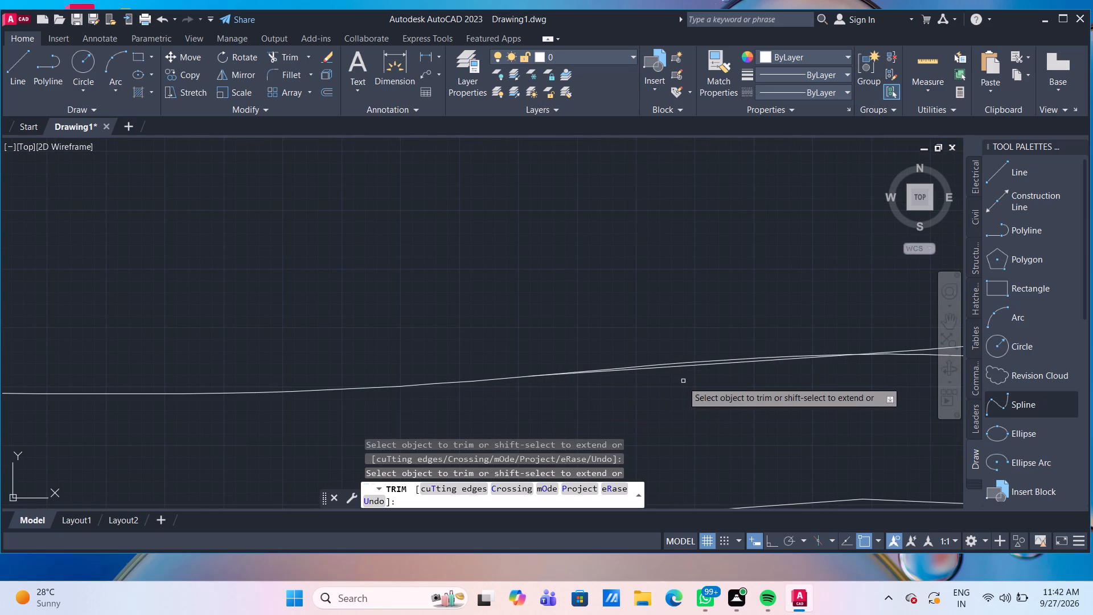
{"action": "scroll", "coordinate": [682, 382], "scroll_direction": "down", "scroll_amount": 2}
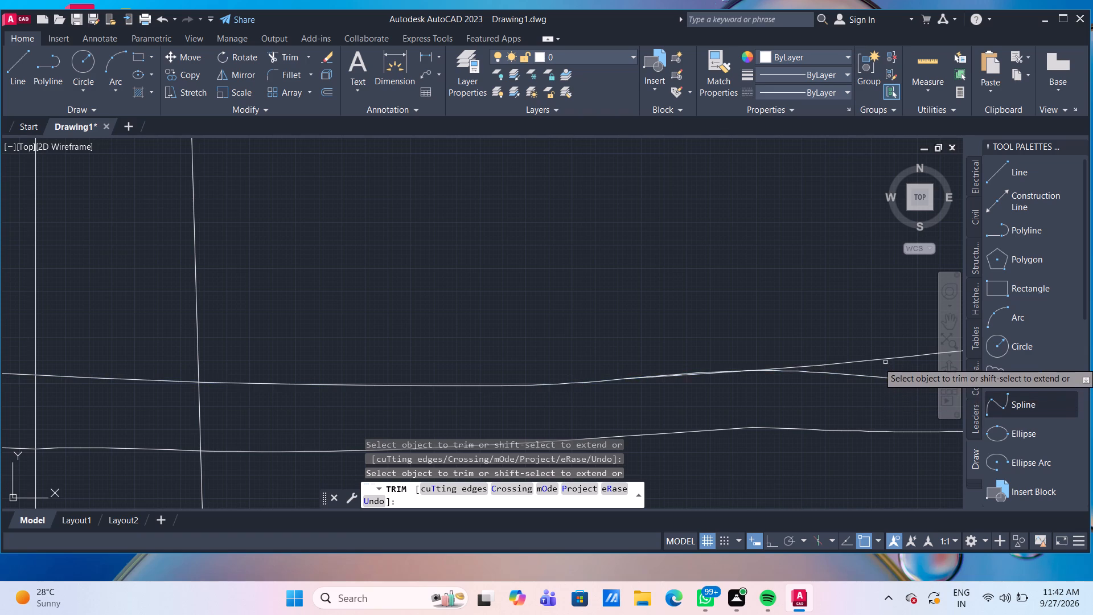
{"action": "left_click", "coordinate": [882, 360], "text": "shift"}
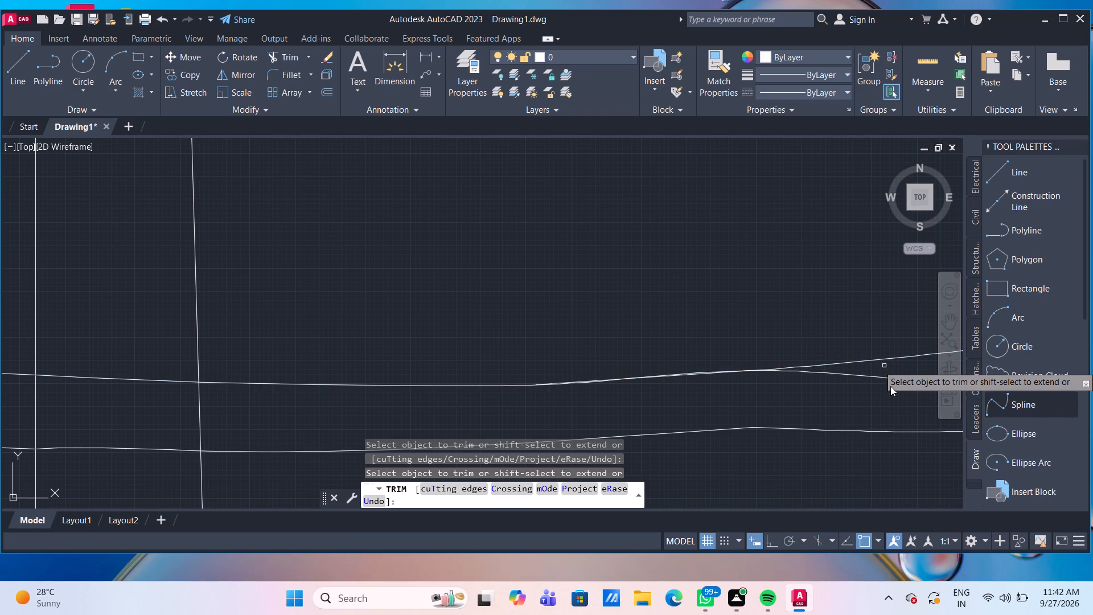
{"action": "left_click", "coordinate": [880, 379]}
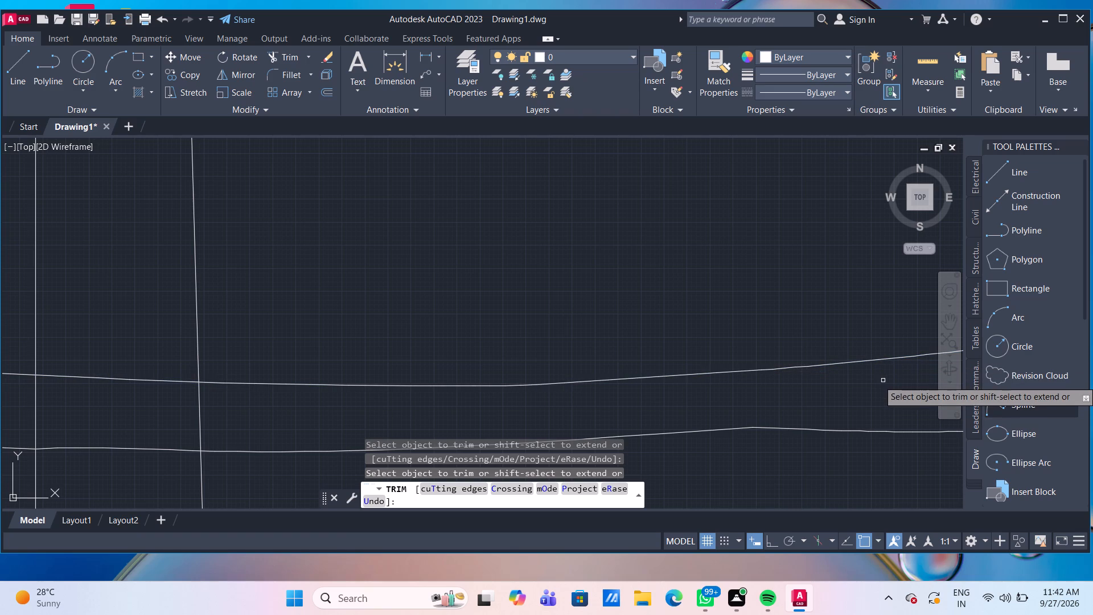
{"action": "scroll", "coordinate": [883, 380], "scroll_direction": "down", "scroll_amount": 4}
{"action": "scroll", "coordinate": [873, 433], "scroll_direction": "down", "scroll_amount": 3}
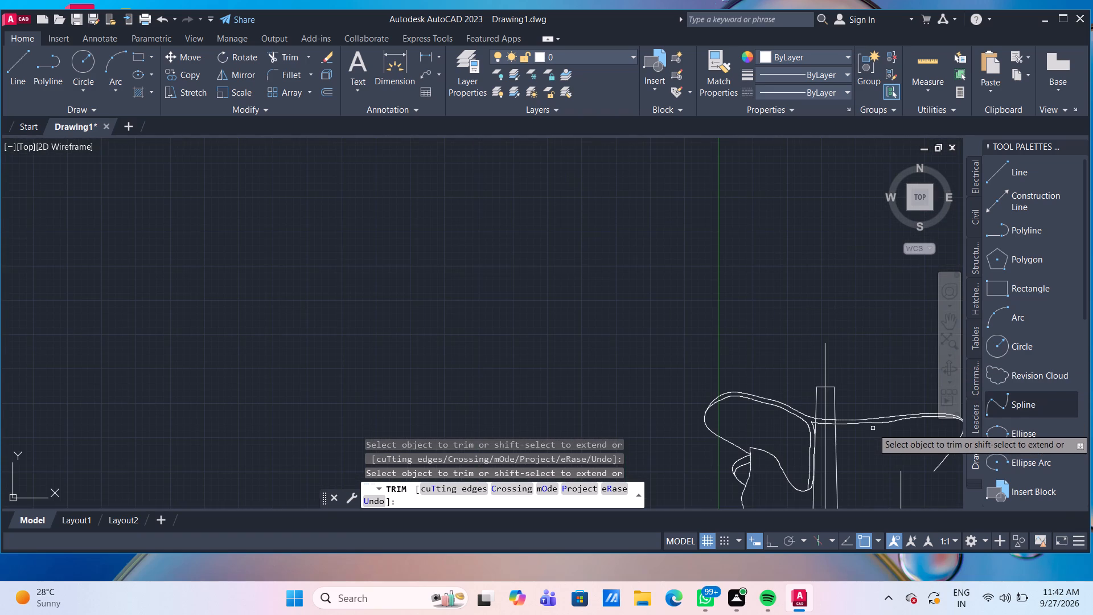
{"action": "scroll", "coordinate": [881, 448], "scroll_direction": "up", "scroll_amount": 1}
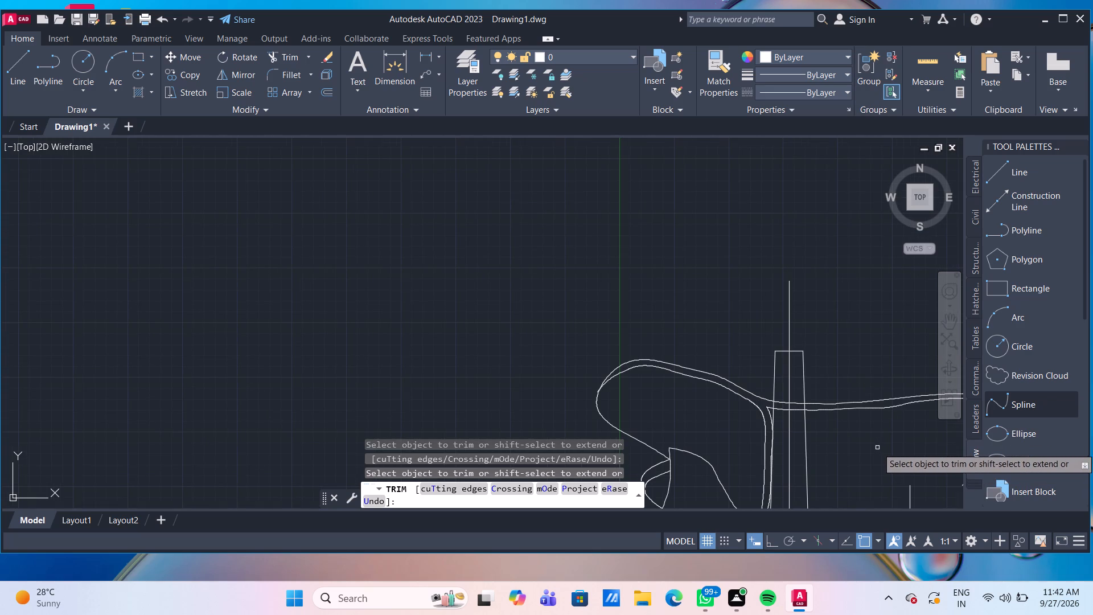
{"action": "middle_click_drag", "start_coordinate": [877, 448], "coordinate": [634, 421]}
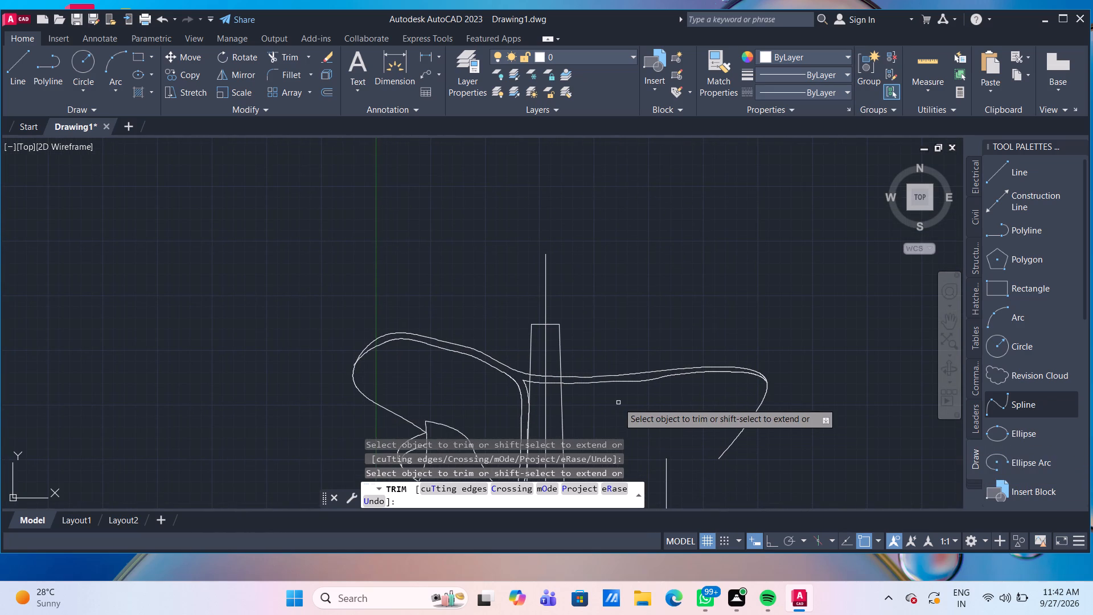
{"action": "key", "text": "Escape"}
Lower the lower connecting spline's last three control vertices on the wing side, moving the first of them about 37 mm, to flatten the curve.
{"action": "scroll", "coordinate": [618, 397], "scroll_direction": "up", "scroll_amount": 2}
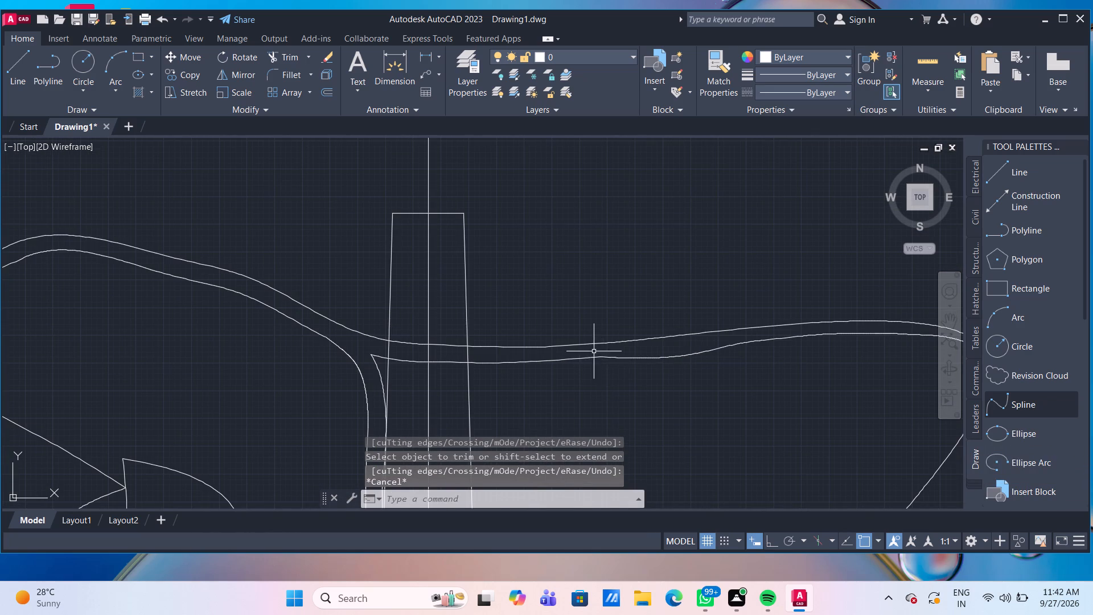
{"action": "scroll", "coordinate": [594, 351], "scroll_direction": "up", "scroll_amount": 3}
{"action": "scroll", "coordinate": [599, 370], "scroll_direction": "down", "scroll_amount": 3}
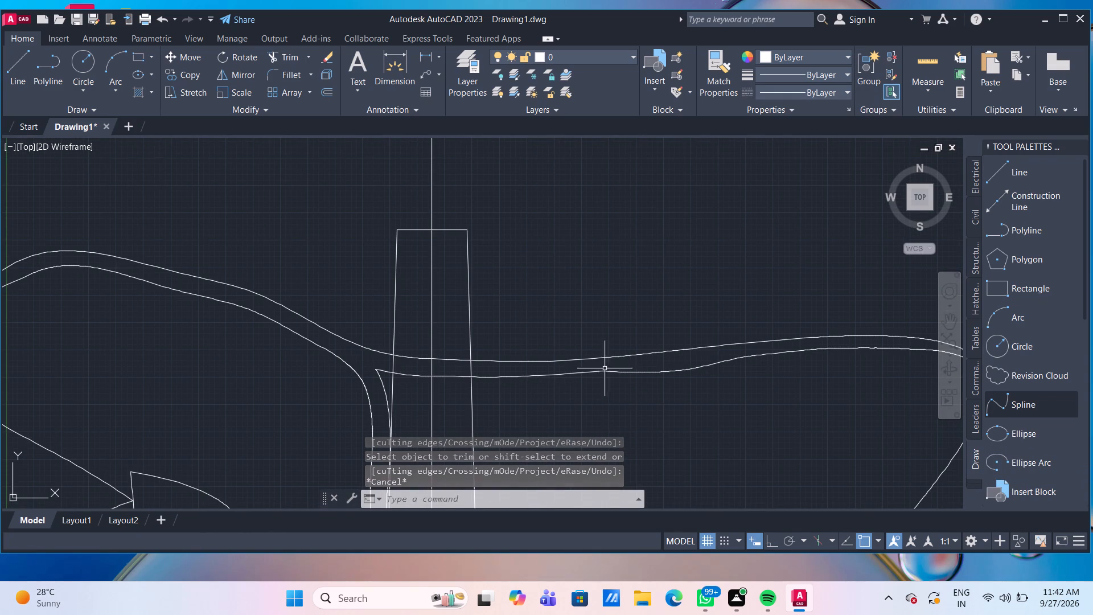
{"action": "left_click", "coordinate": [602, 371]}
{"action": "scroll", "coordinate": [607, 379], "scroll_direction": "up", "scroll_amount": 2}
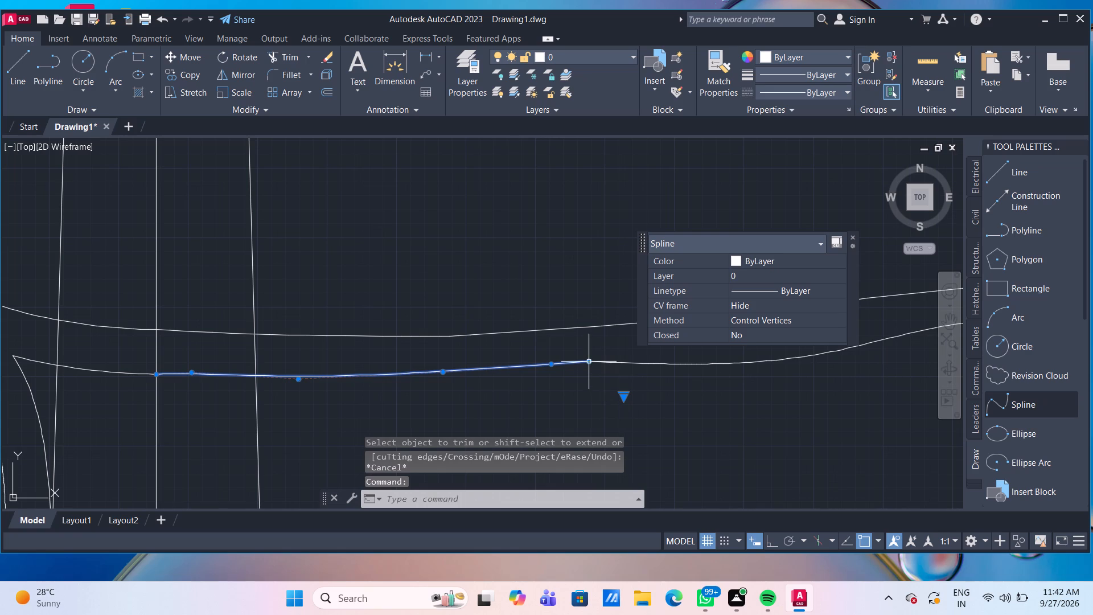
{"action": "left_click", "coordinate": [590, 360]}
{"action": "left_click", "coordinate": [592, 369]}
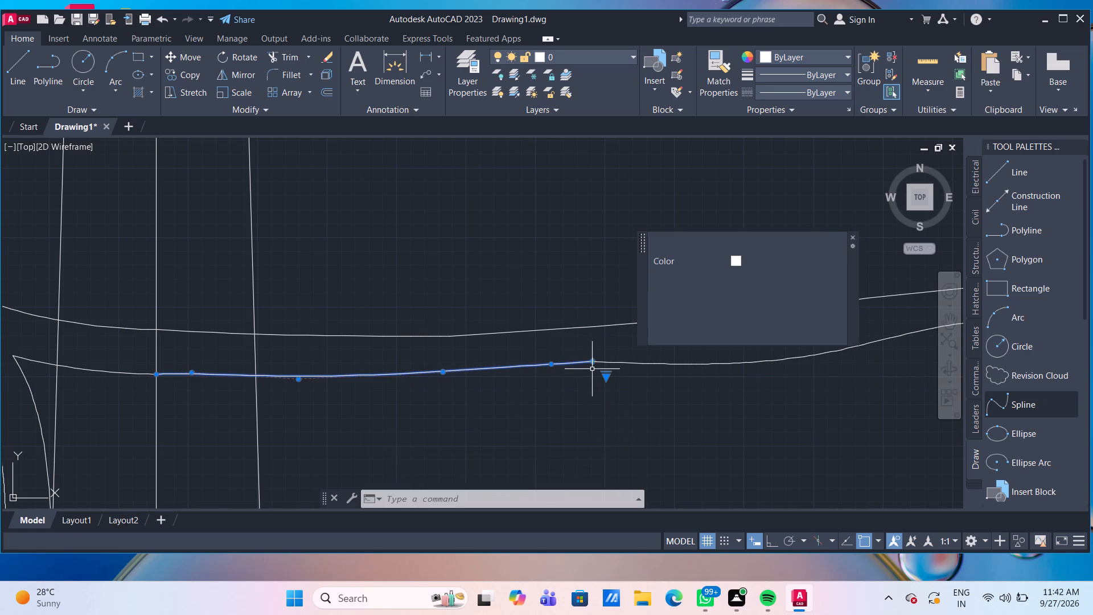
{"action": "left_click", "coordinate": [442, 371]}
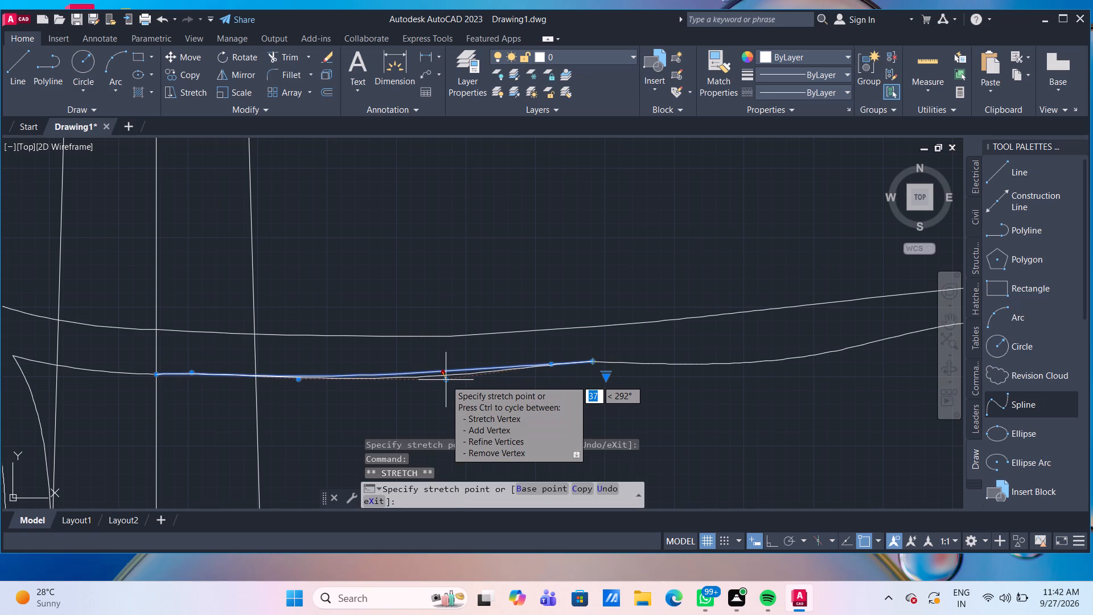
{"action": "left_click", "coordinate": [446, 380]}
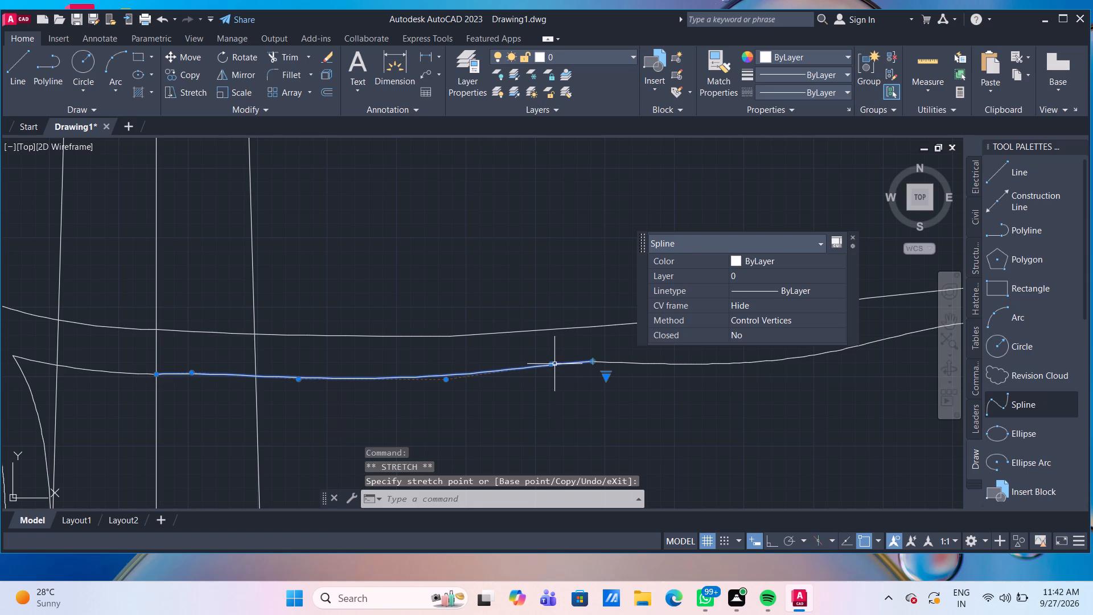
{"action": "left_click", "coordinate": [554, 364]}
{"action": "left_click", "coordinate": [558, 378]}
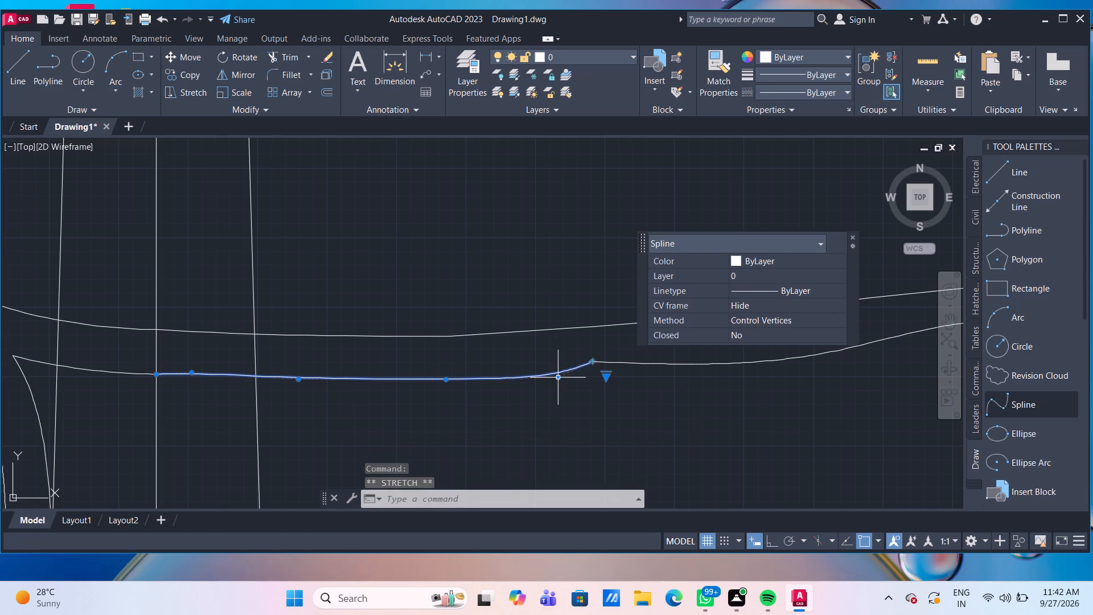
{"action": "left_click", "coordinate": [589, 362]}
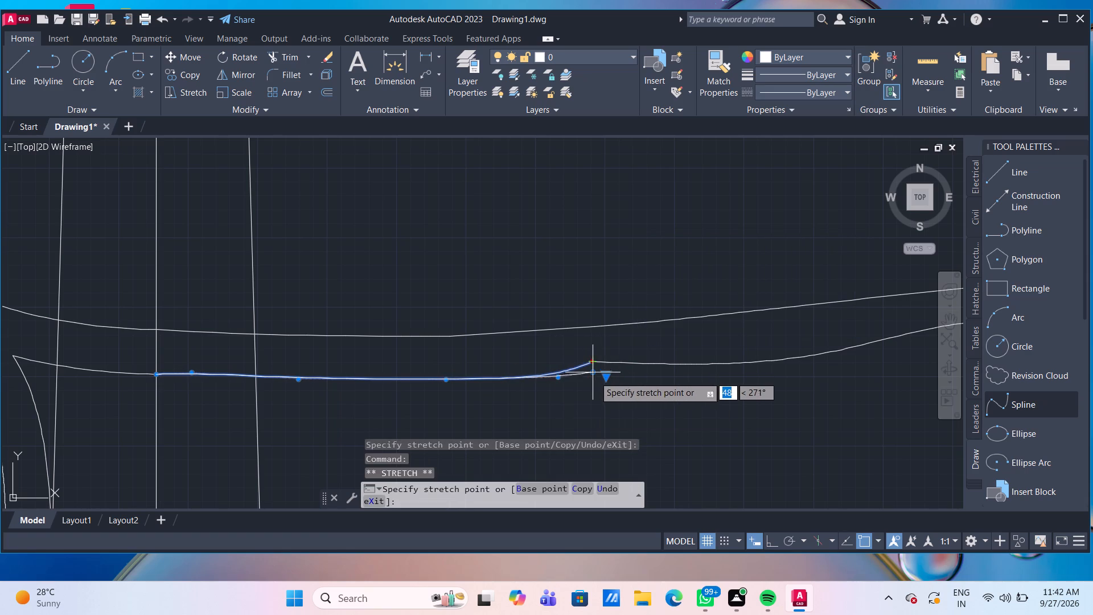
{"action": "left_click", "coordinate": [595, 377]}
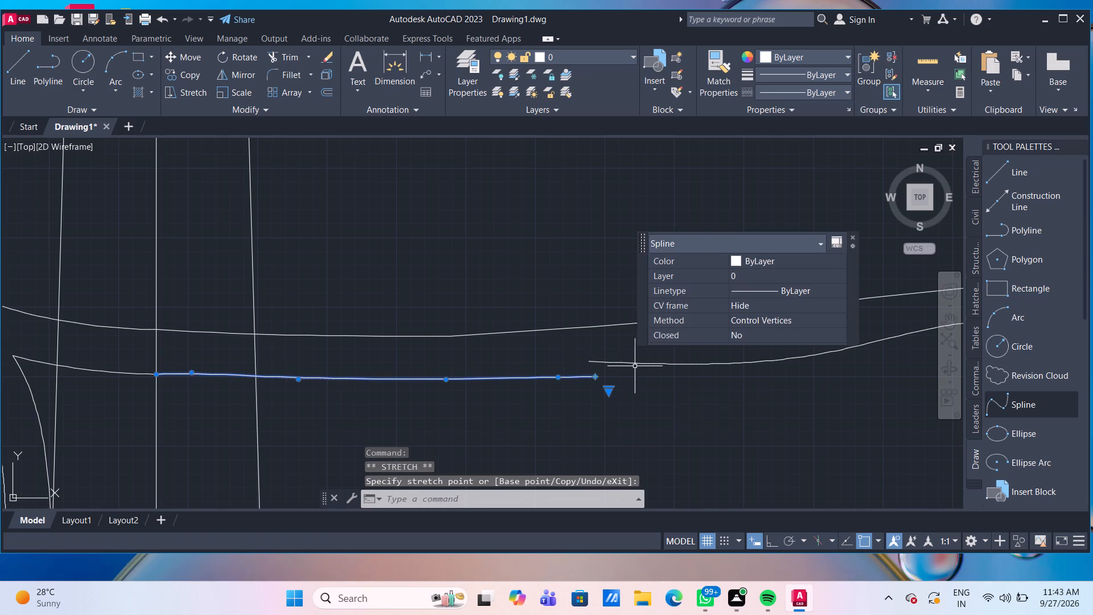
Lower the first three control vertices of the right wing's lower edge spline to line it up with the connecting spline's end.
{"action": "left_click", "coordinate": [641, 364]}
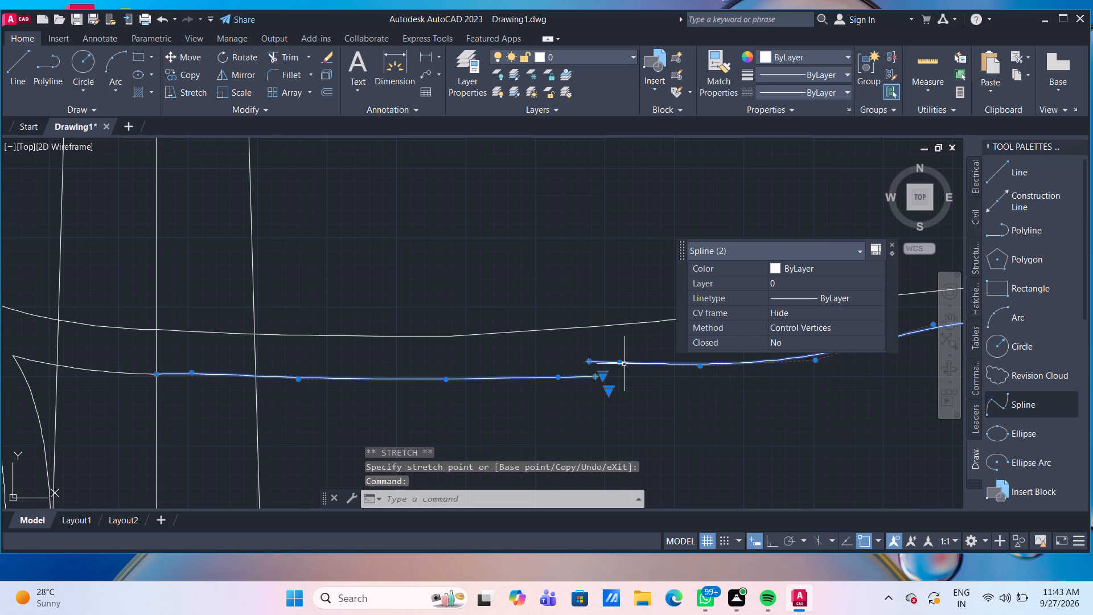
{"action": "left_click", "coordinate": [701, 364]}
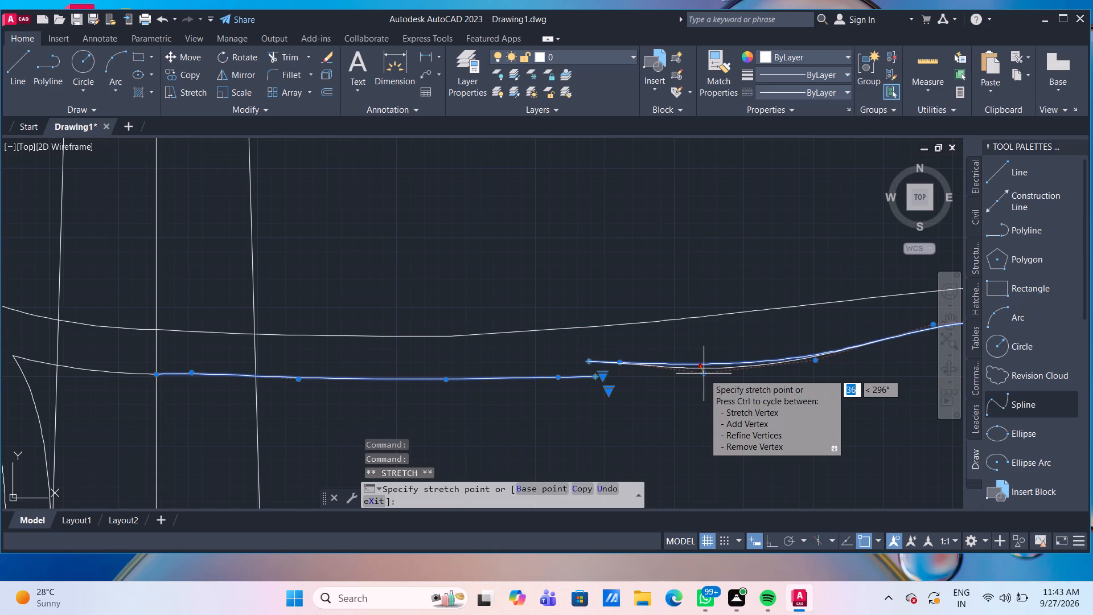
{"action": "left_click", "coordinate": [704, 374]}
{"action": "left_click", "coordinate": [590, 362]}
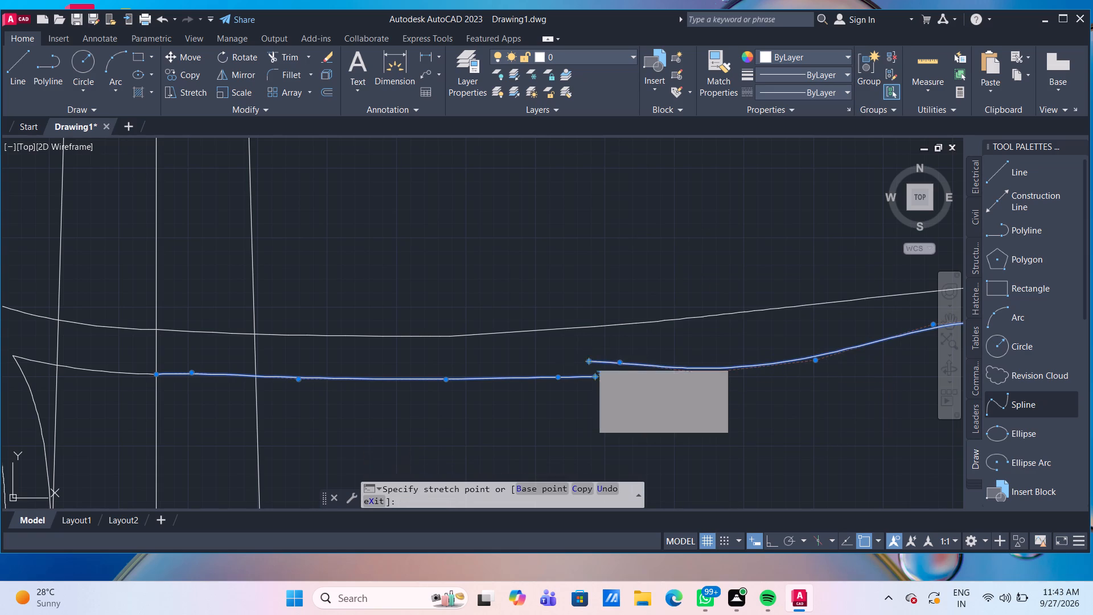
{"action": "left_click", "coordinate": [605, 376]}
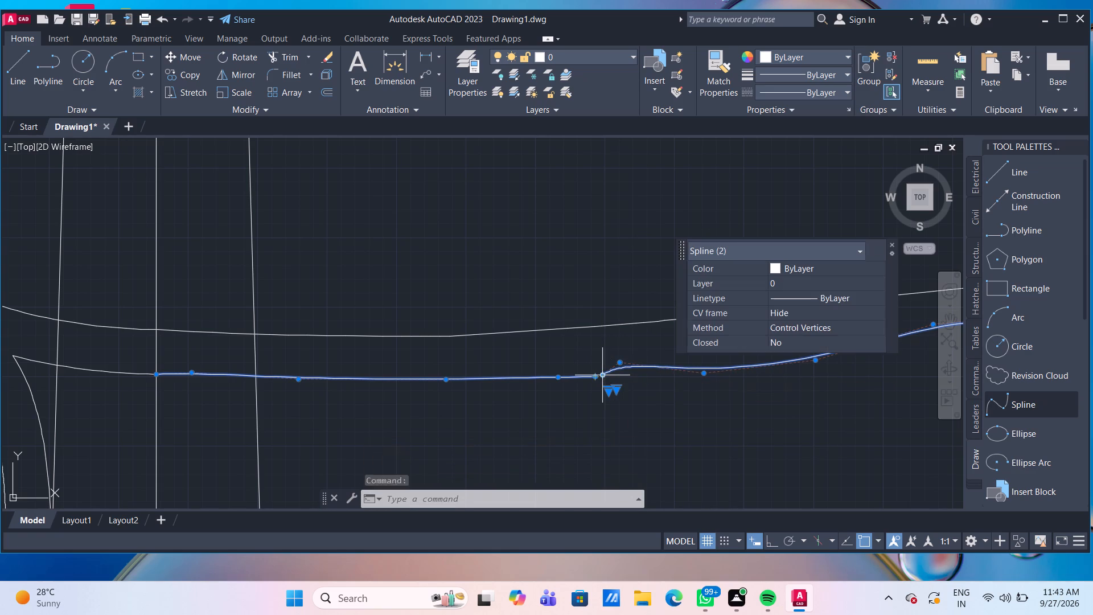
{"action": "left_click", "coordinate": [621, 362]}
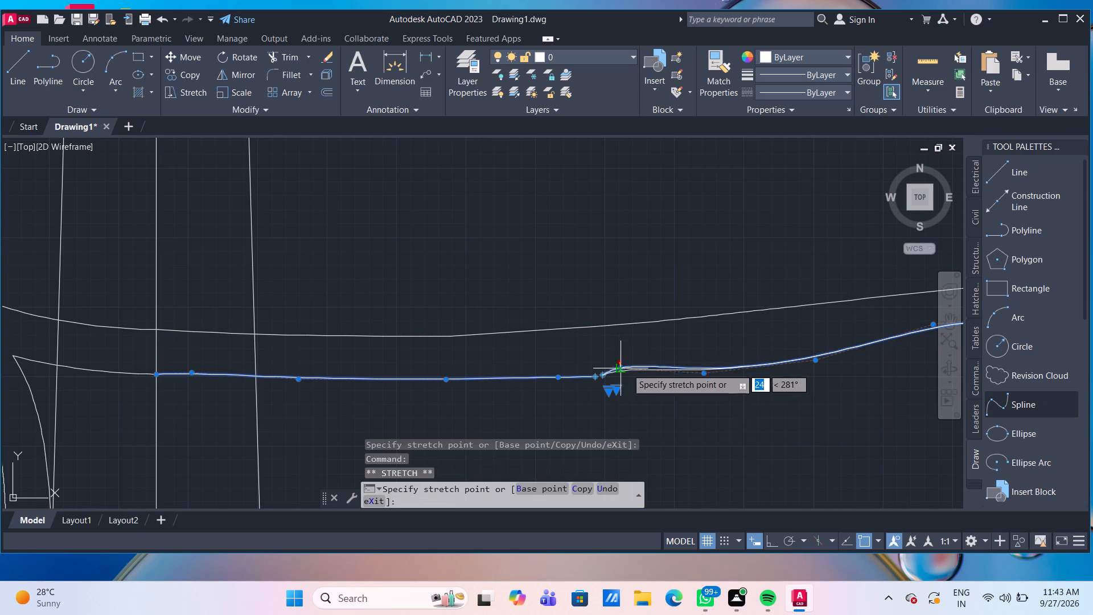
{"action": "left_click", "coordinate": [634, 375]}
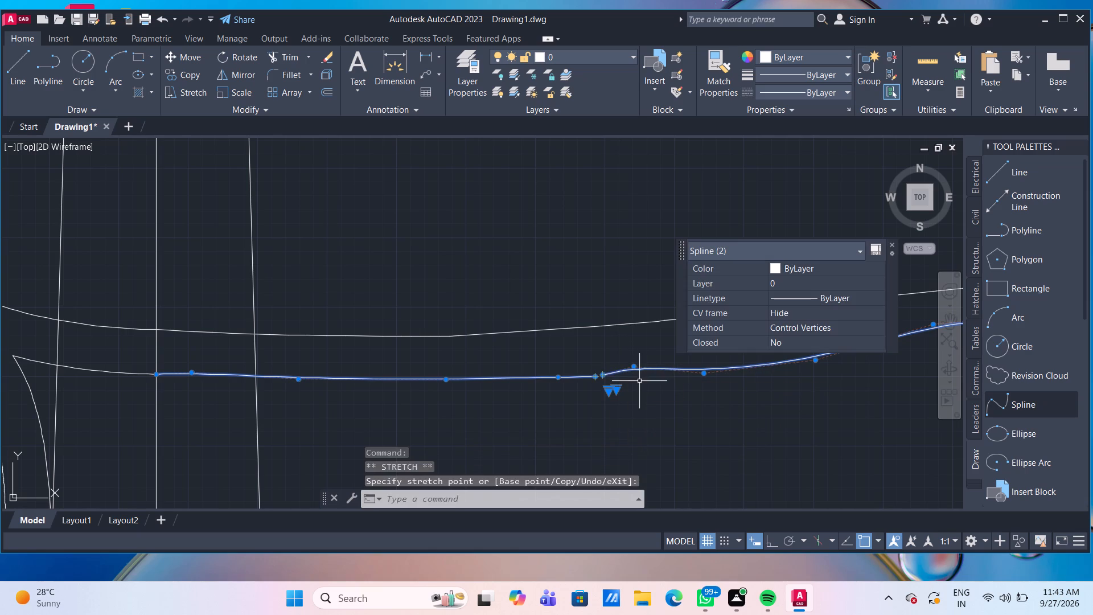
{"action": "scroll", "coordinate": [636, 372], "scroll_direction": "up", "scroll_amount": 2}
{"action": "left_click_drag", "start_coordinate": [623, 363], "coordinate": [627, 371]}
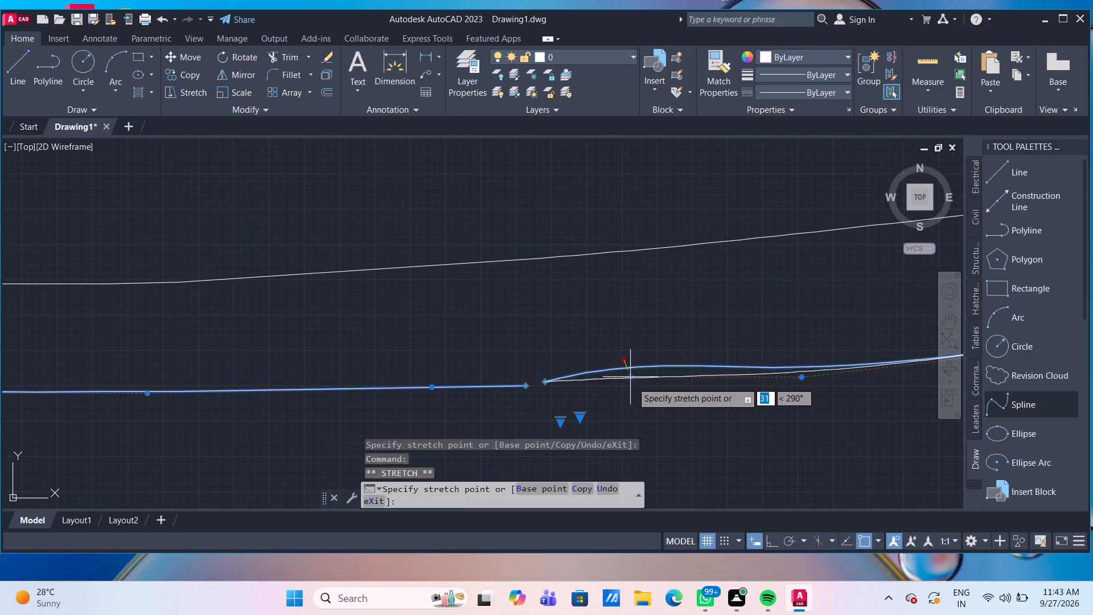
{"action": "left_click", "coordinate": [632, 382]}
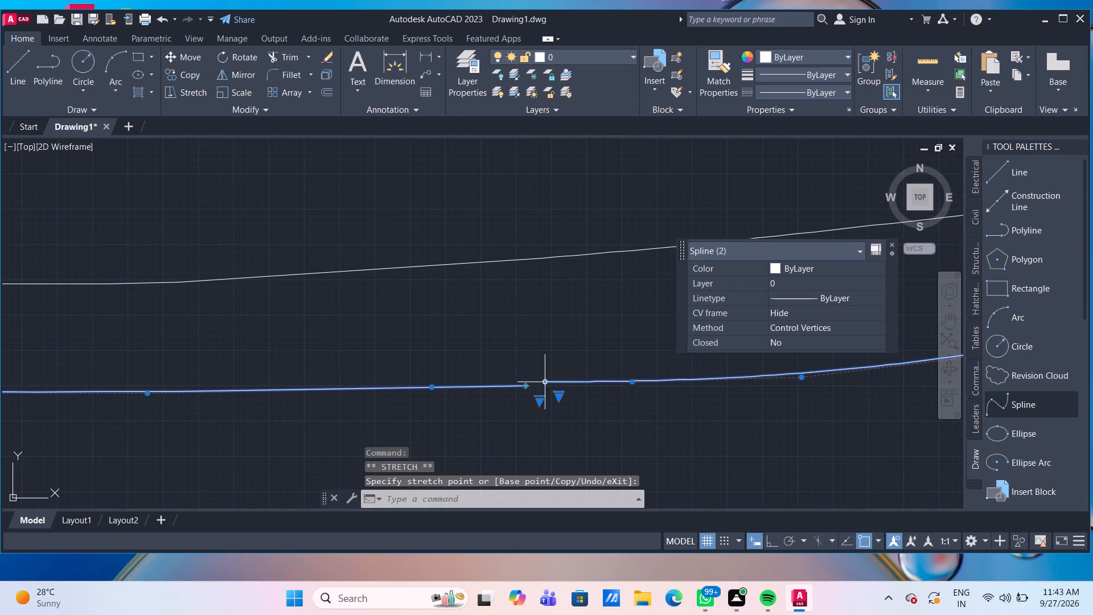
Stretch the lower connecting spline's end vertex onto the endpoint of the wing's lower edge spline.
{"action": "scroll", "coordinate": [548, 381], "scroll_direction": "up", "scroll_amount": 2}
{"action": "left_click", "coordinate": [487, 396]}
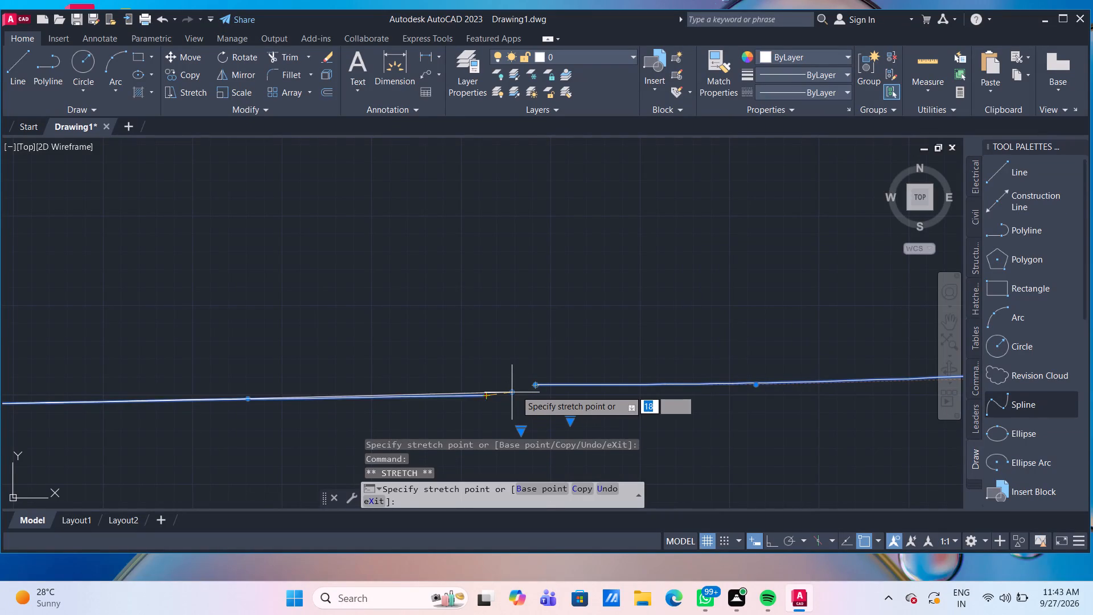
{"action": "left_click", "coordinate": [536, 386]}
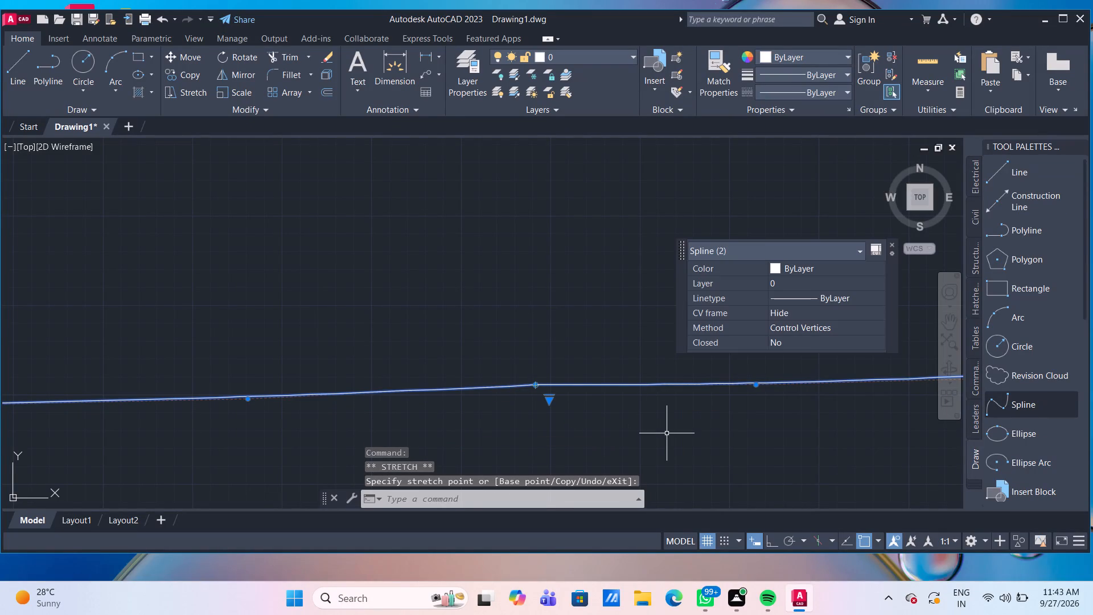
{"action": "key", "text": "Return"}
{"action": "scroll", "coordinate": [667, 433], "scroll_direction": "down", "scroll_amount": 5}
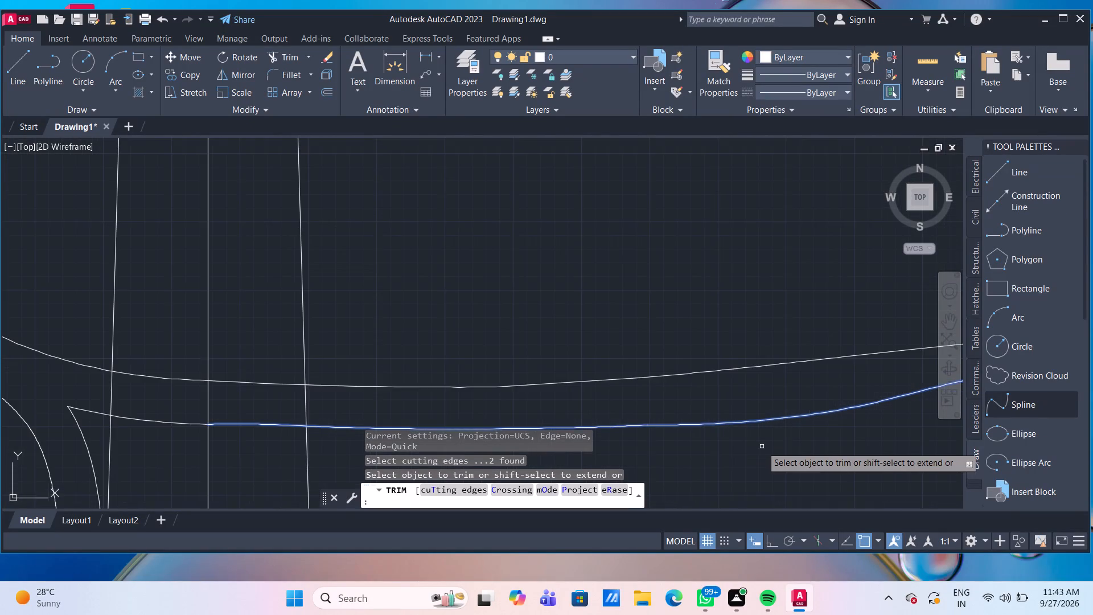
{"action": "scroll", "coordinate": [765, 446], "scroll_direction": "down", "scroll_amount": 3}
{"action": "middle_click_drag", "start_coordinate": [810, 454], "coordinate": [689, 380]}
{"action": "key", "text": "Escape"}
{"action": "scroll", "coordinate": [573, 349], "scroll_direction": "up", "scroll_amount": 2}
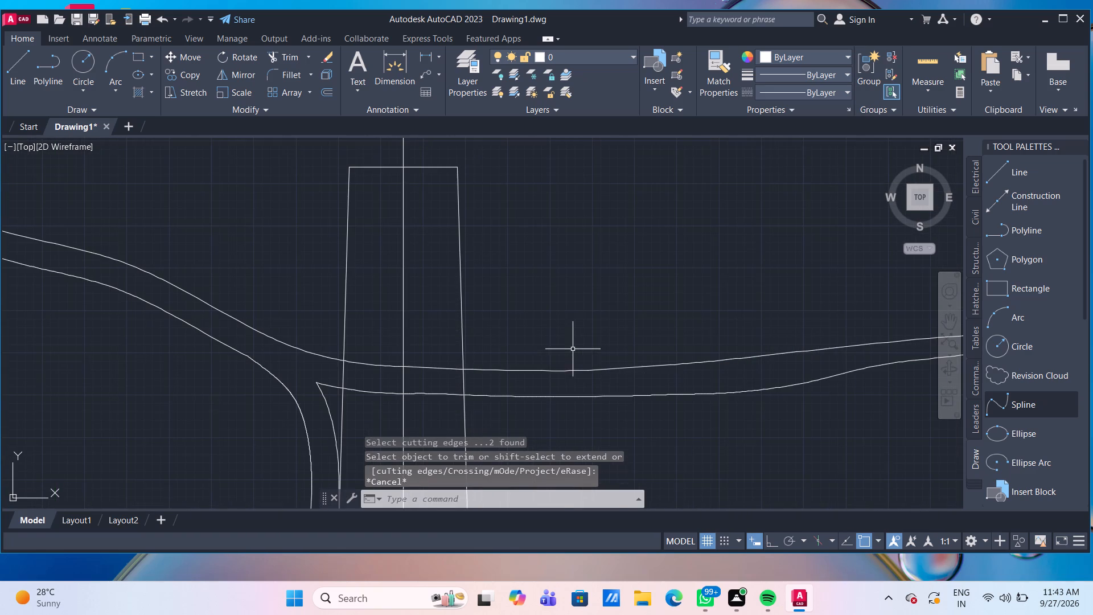
Lower the lower connecting spline's last three control vertices on the wing side, moving the end vertex about 42 mm.
{"action": "left_click", "coordinate": [619, 394]}
{"action": "left_click", "coordinate": [619, 406]}
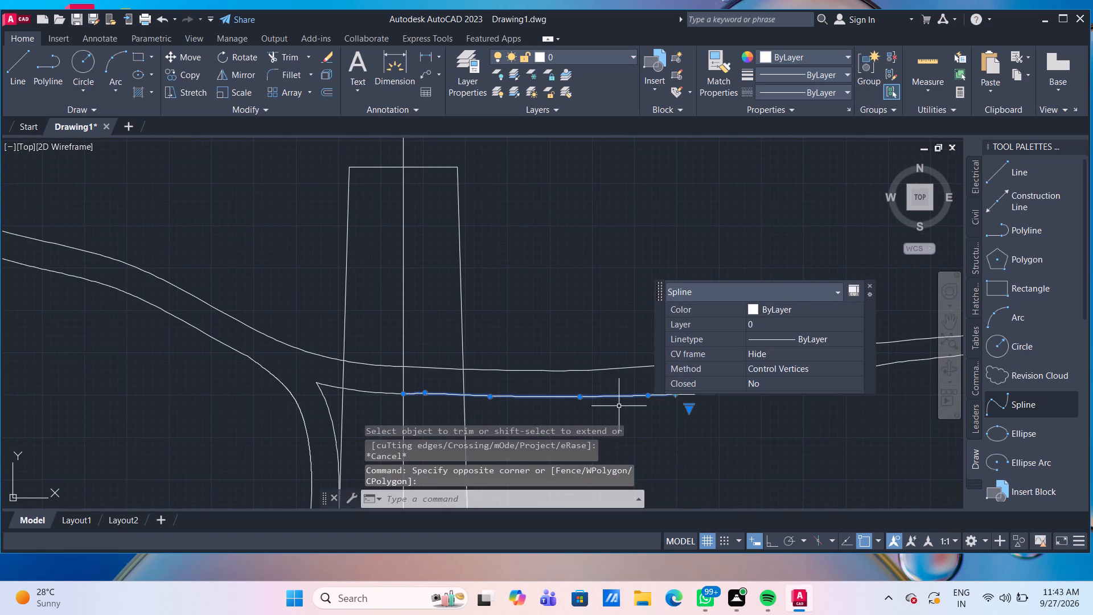
{"action": "left_click", "coordinate": [580, 396]}
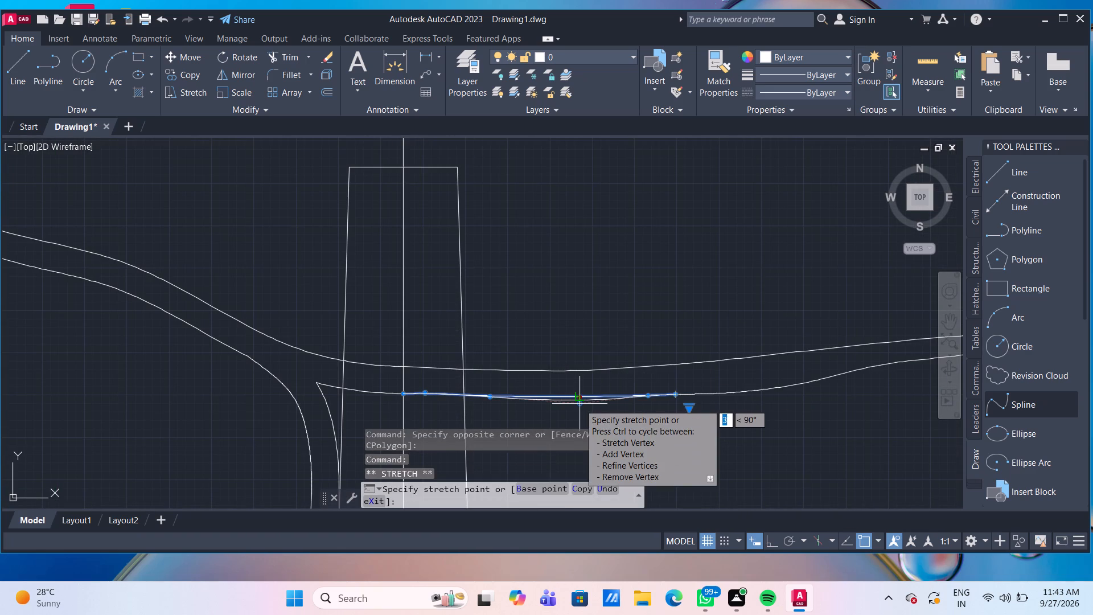
{"action": "left_click", "coordinate": [581, 408]}
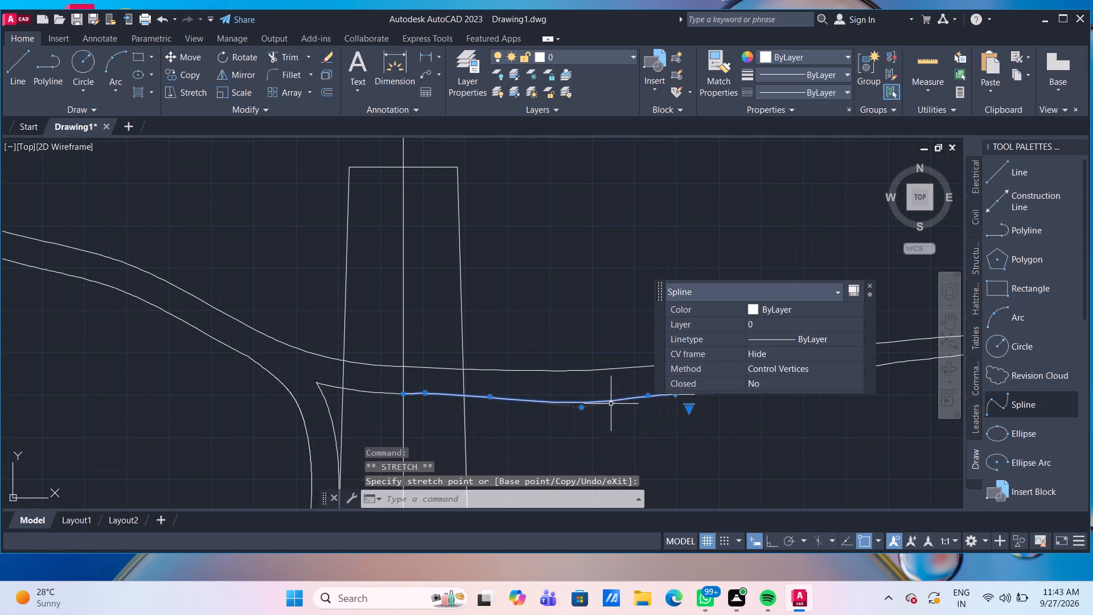
{"action": "middle_click_drag", "start_coordinate": [666, 424], "coordinate": [437, 410]}
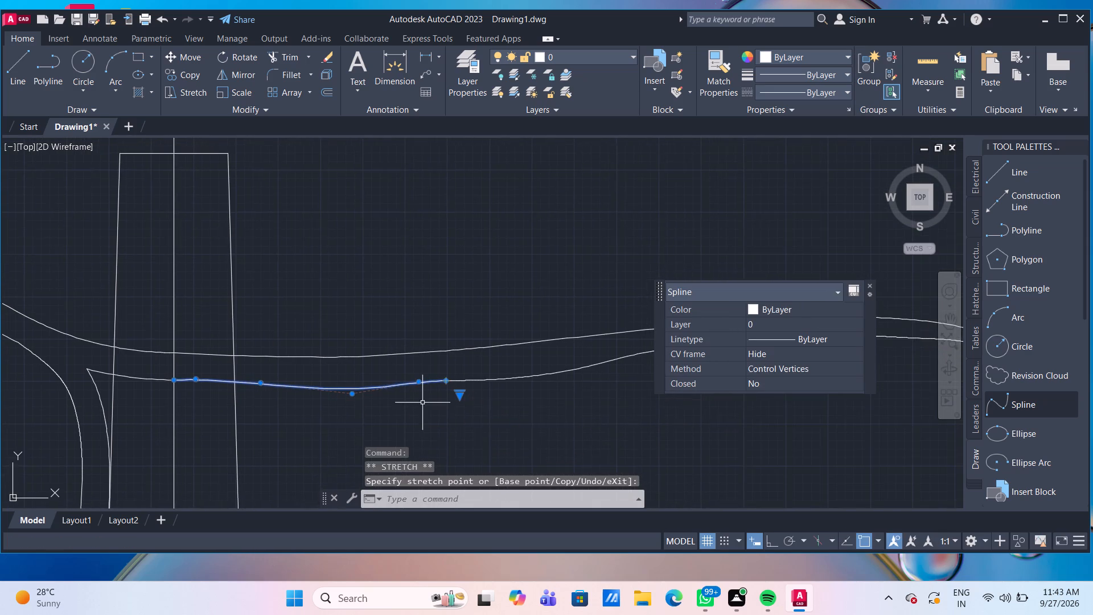
{"action": "scroll", "coordinate": [434, 378], "scroll_direction": "up", "scroll_amount": 1}
{"action": "left_click", "coordinate": [452, 384]}
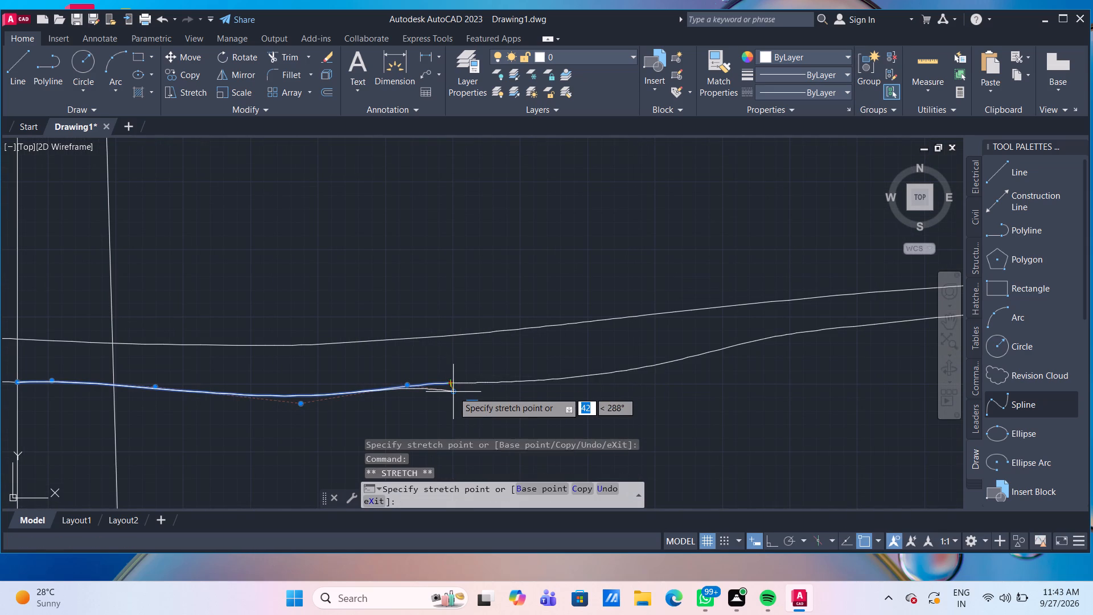
{"action": "left_click", "coordinate": [453, 392]}
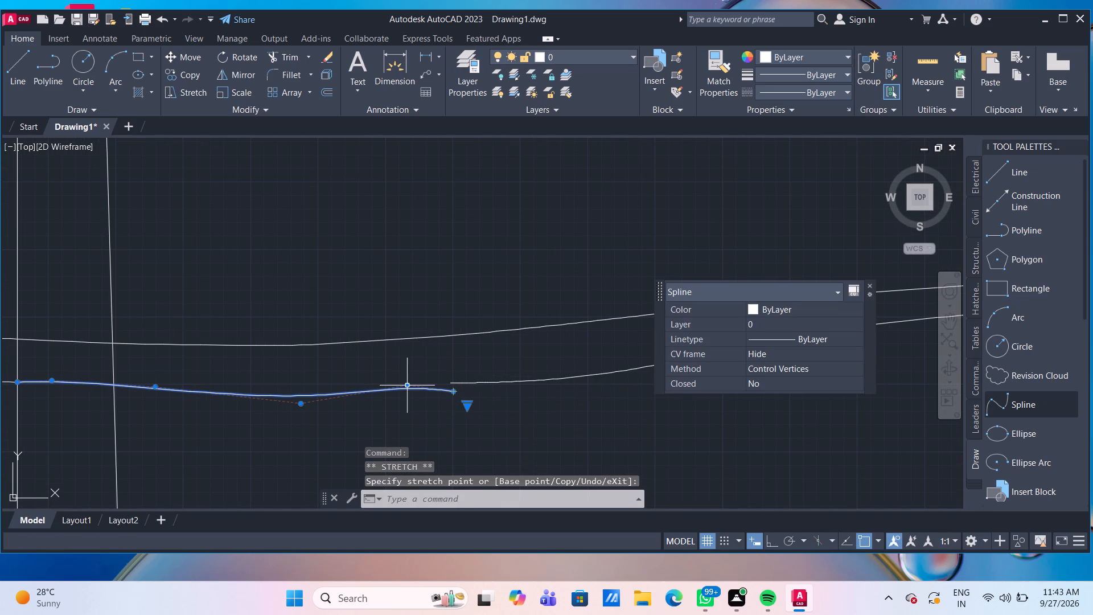
{"action": "left_click", "coordinate": [409, 386]}
{"action": "left_click", "coordinate": [409, 395]}
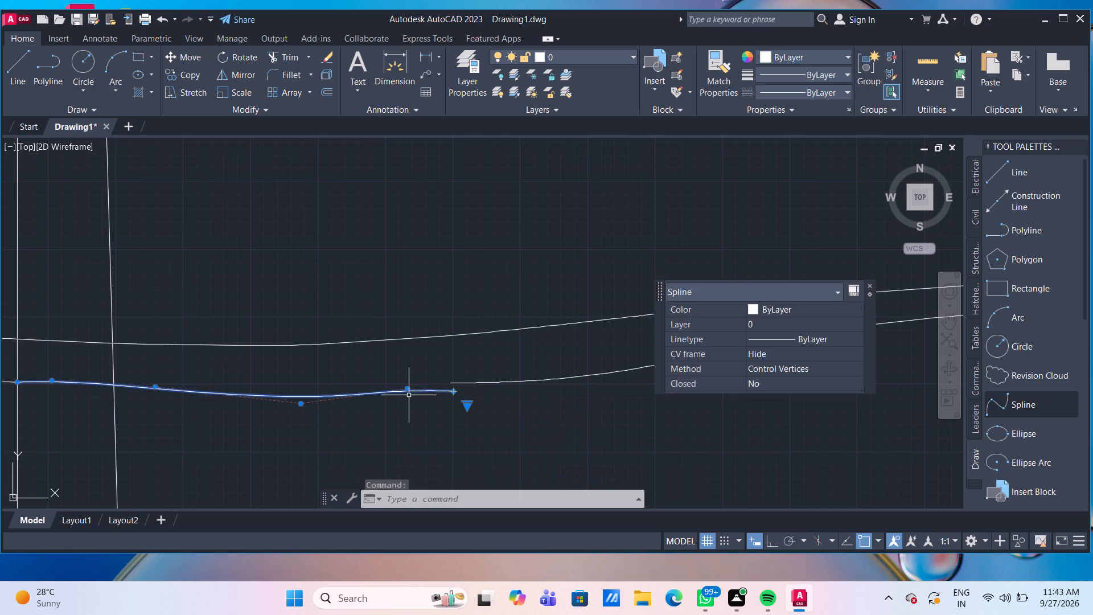
Lower the wing's lower edge spline's second control vertex about 35 mm and stretch its end vertex onto the connecting spline's endpoint.
{"action": "left_click", "coordinate": [505, 382]}
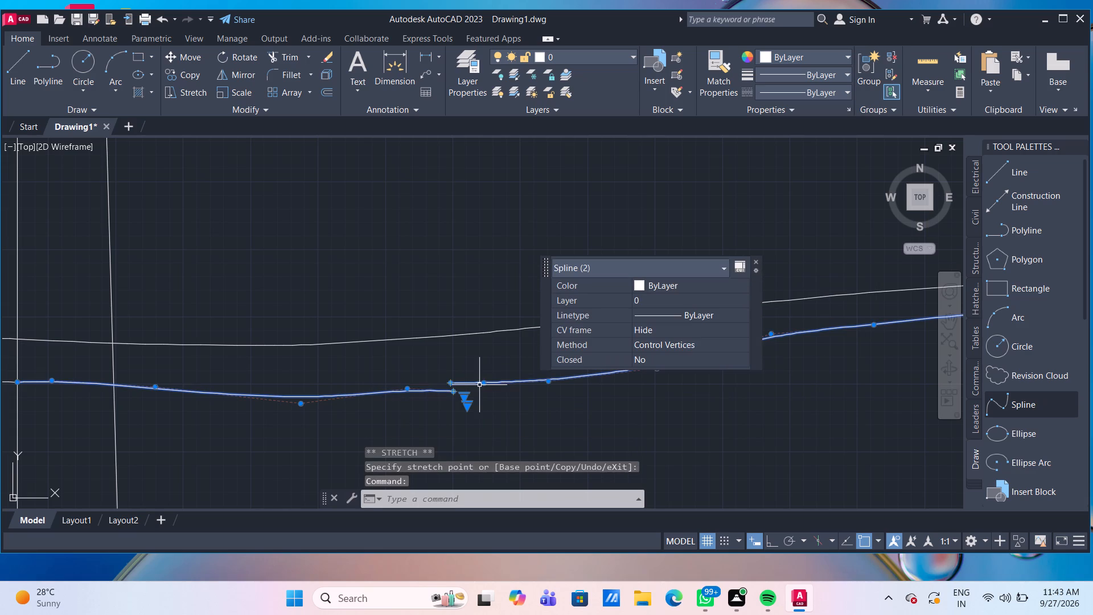
{"action": "left_click", "coordinate": [482, 385]}
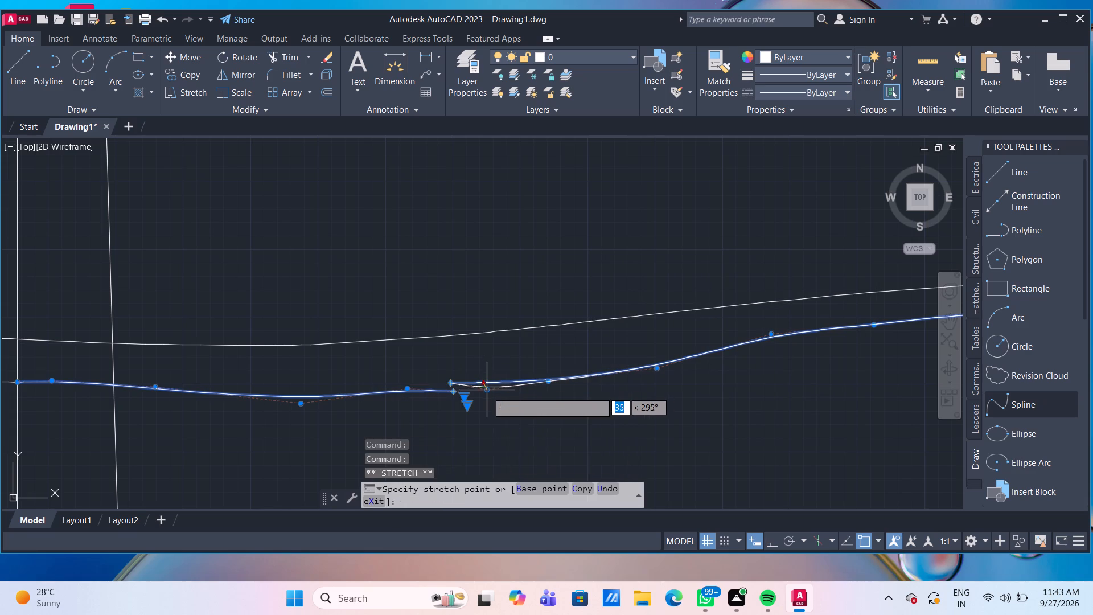
{"action": "left_click", "coordinate": [487, 391]}
{"action": "scroll", "coordinate": [461, 387], "scroll_direction": "up", "scroll_amount": 2}
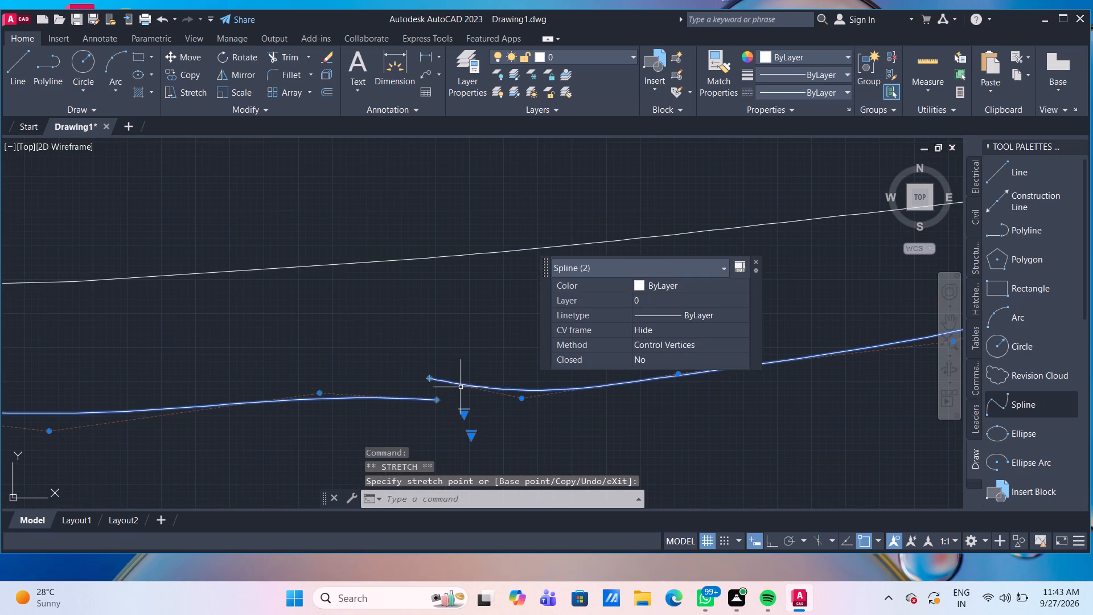
{"action": "left_click", "coordinate": [432, 377]}
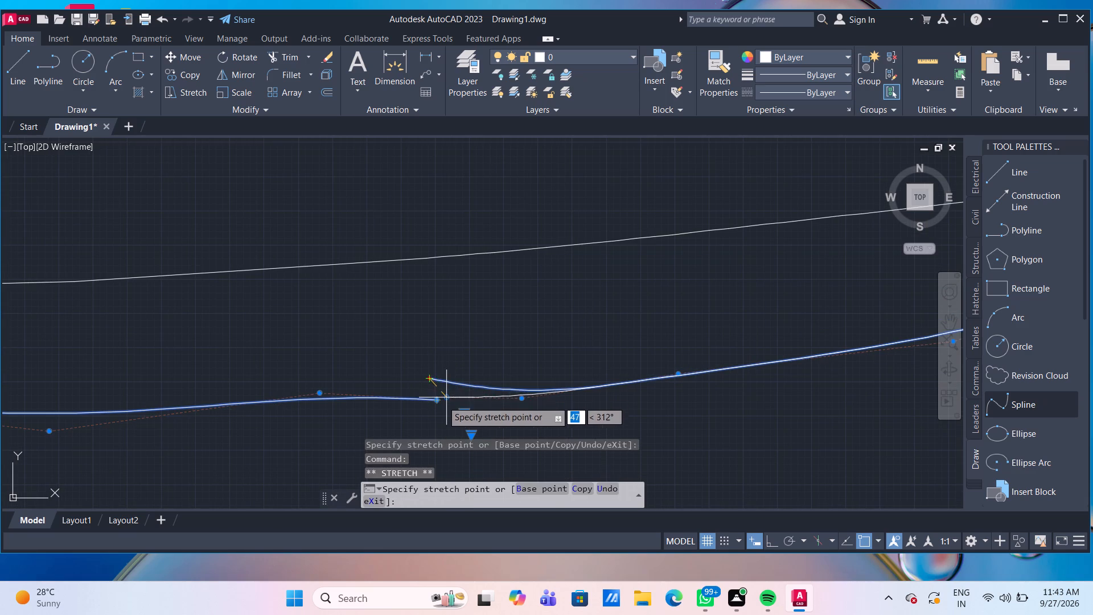
{"action": "left_click", "coordinate": [438, 401]}
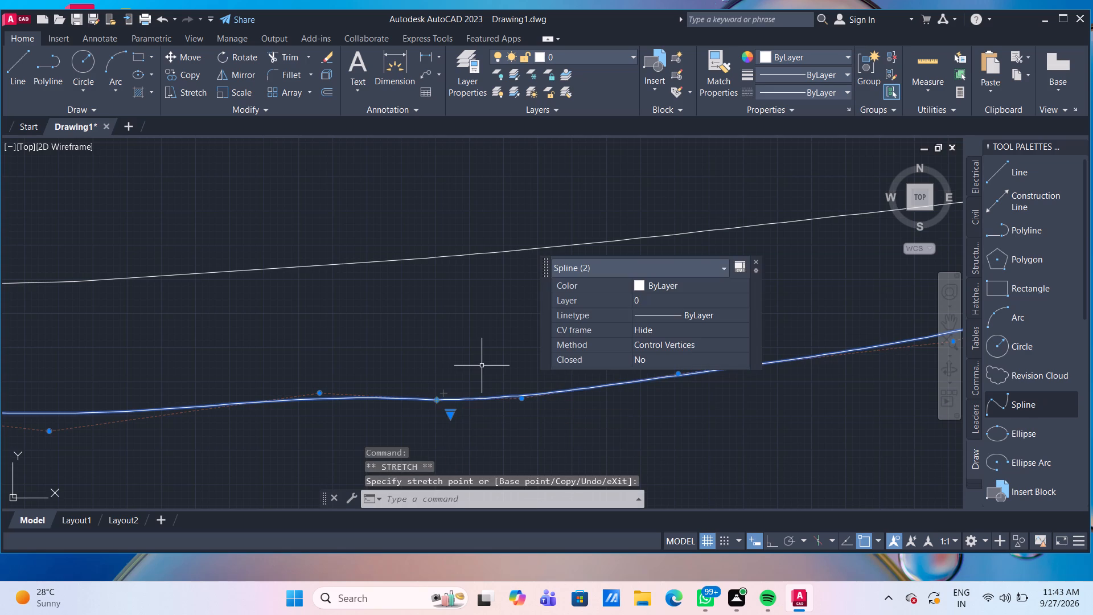
Lower the connecting spline's control vertex beside the wing joint about 37 mm and re-place the shared joint vertex to smooth the transition.
{"action": "scroll", "coordinate": [482, 366], "scroll_direction": "down", "scroll_amount": 2}
{"action": "scroll", "coordinate": [576, 418], "scroll_direction": "down", "scroll_amount": 3}
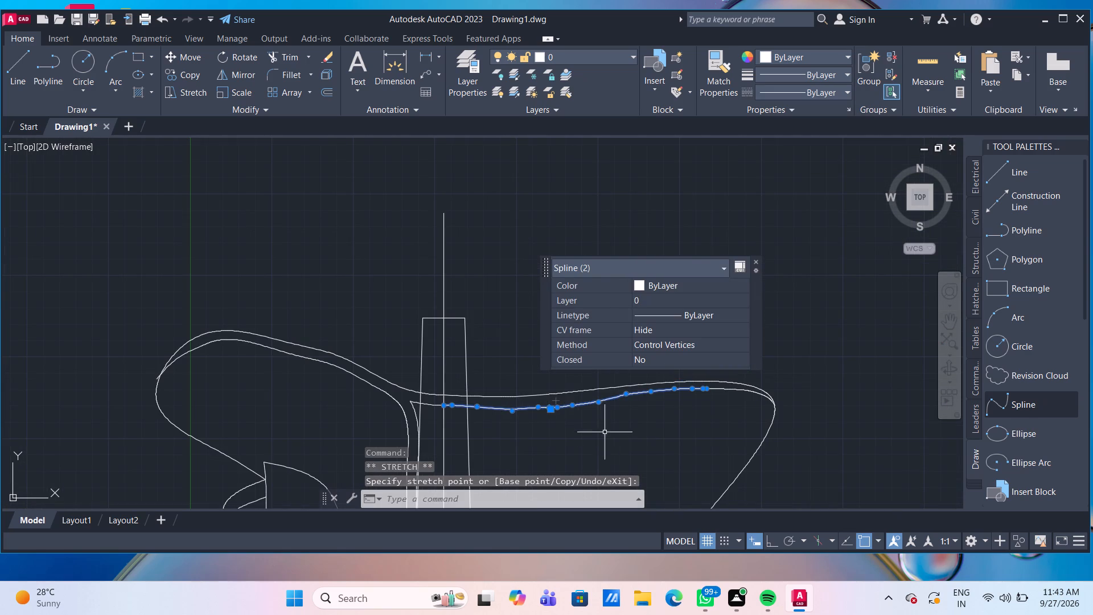
{"action": "scroll", "coordinate": [589, 416], "scroll_direction": "up", "scroll_amount": 2}
{"action": "scroll", "coordinate": [520, 388], "scroll_direction": "up", "scroll_amount": 2}
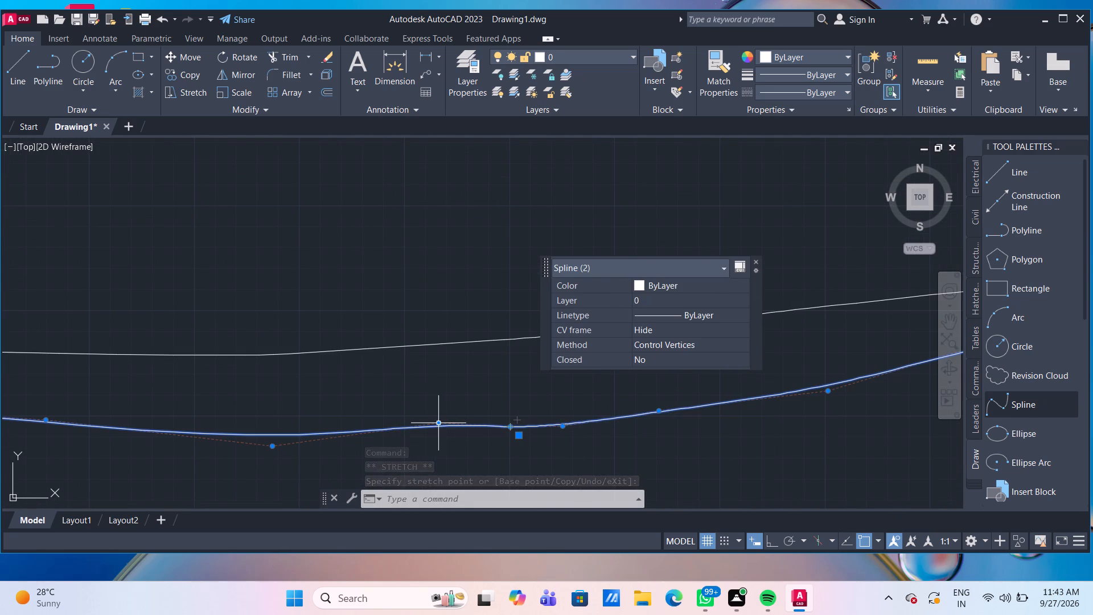
{"action": "left_click", "coordinate": [441, 424]}
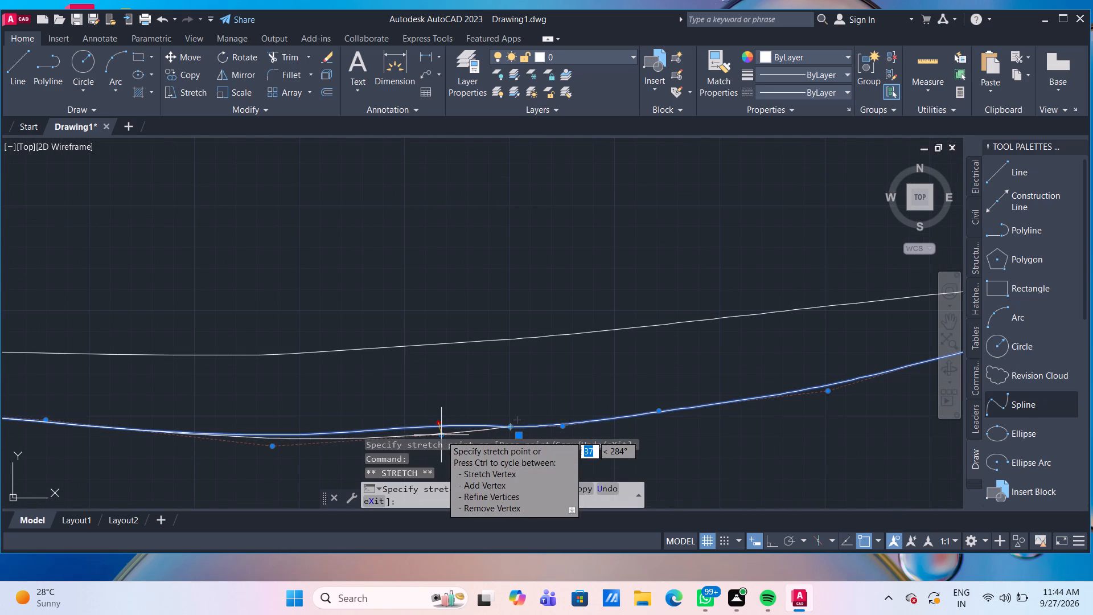
{"action": "left_click", "coordinate": [441, 435]}
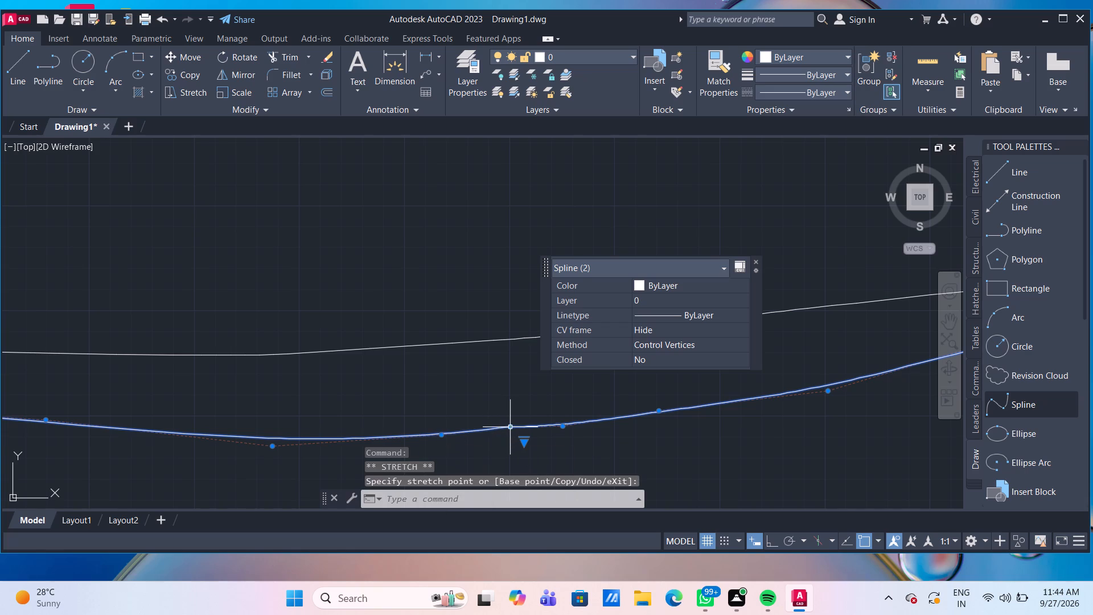
{"action": "left_click", "coordinate": [513, 426]}
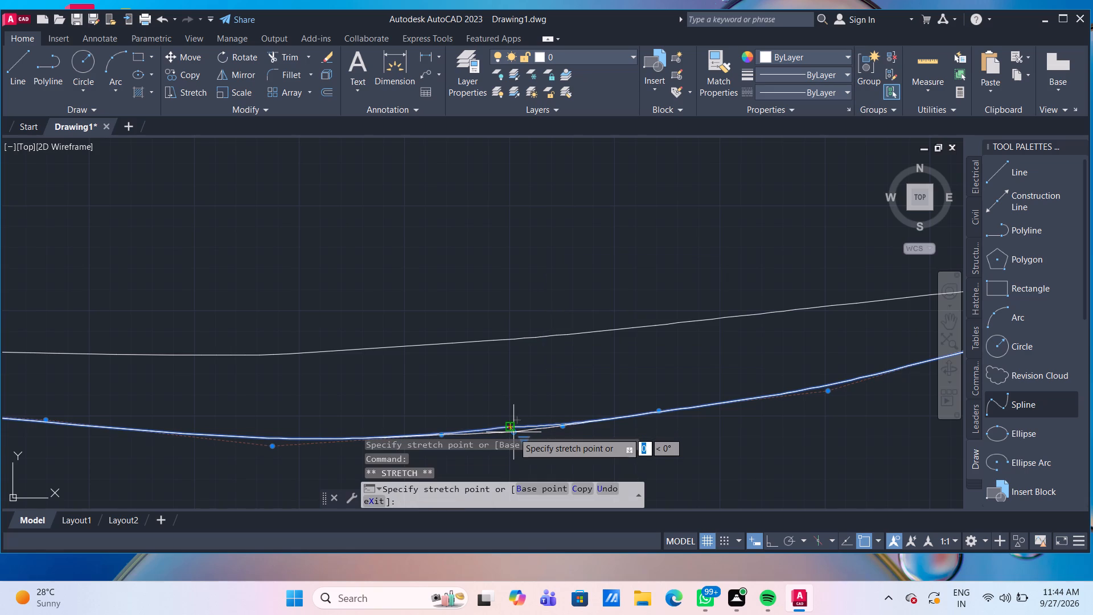
{"action": "scroll", "coordinate": [513, 432], "scroll_direction": "up", "scroll_amount": 2}
{"action": "left_click", "coordinate": [500, 430]}
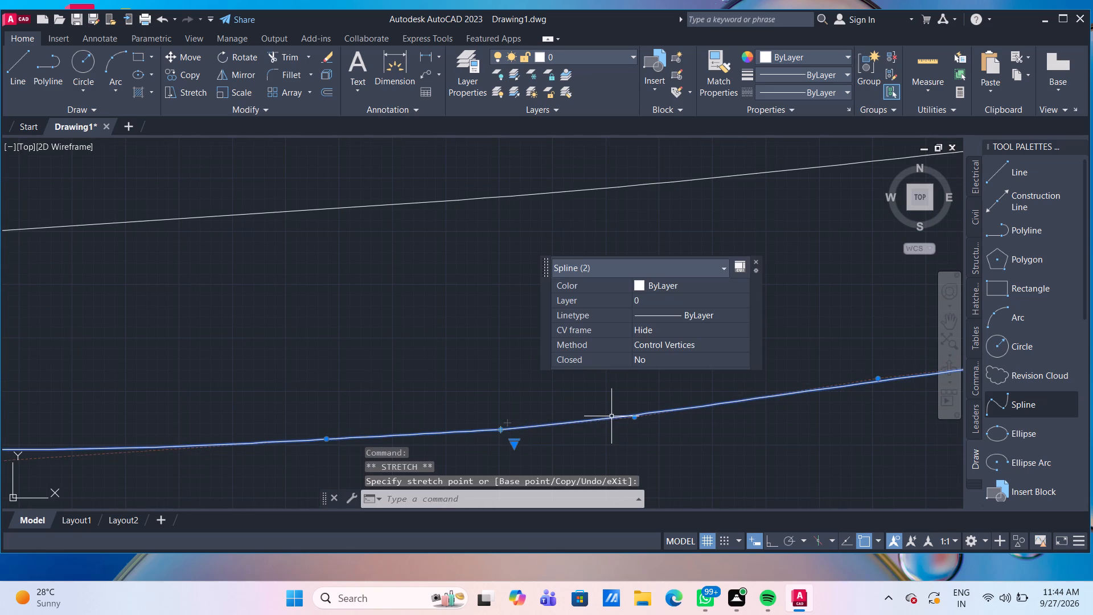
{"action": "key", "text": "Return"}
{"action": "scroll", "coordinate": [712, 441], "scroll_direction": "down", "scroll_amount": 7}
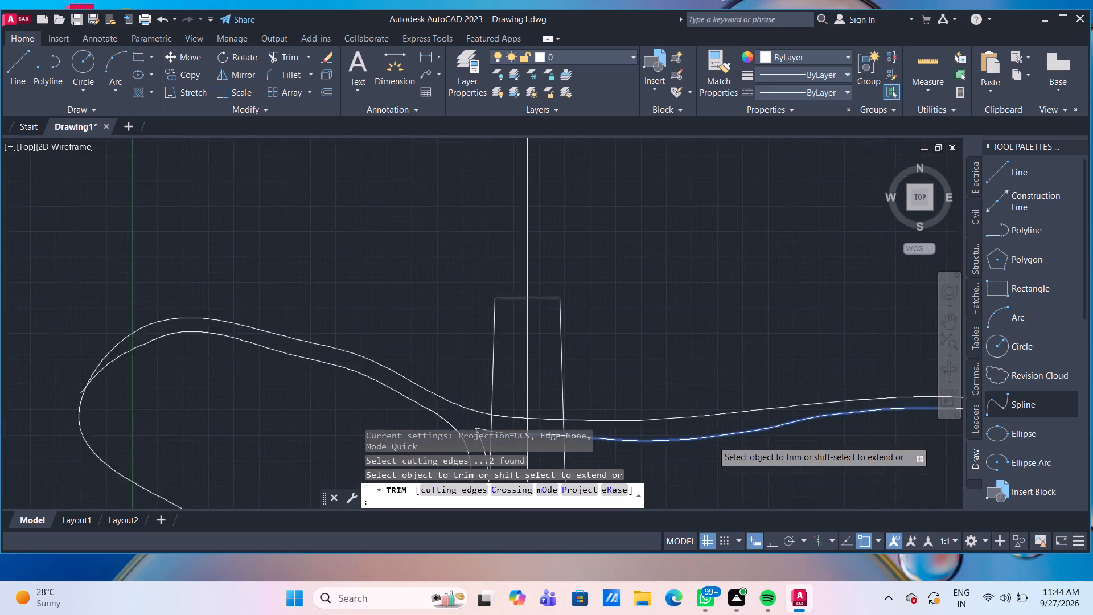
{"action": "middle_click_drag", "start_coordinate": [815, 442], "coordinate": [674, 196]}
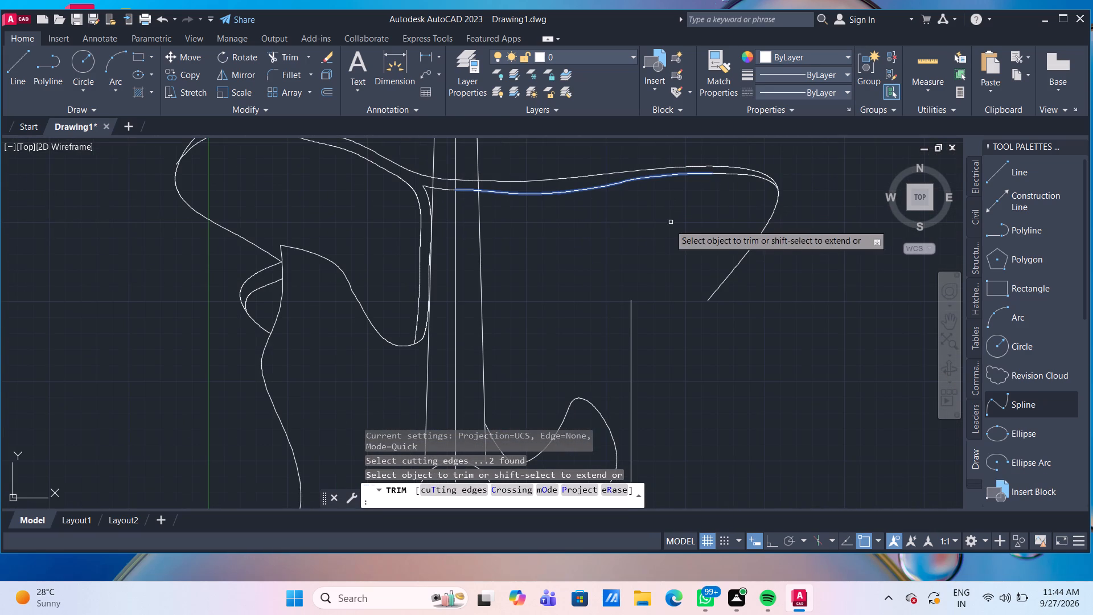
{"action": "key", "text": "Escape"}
Move the vertical line beside the right body so its upper endpoint meets the lower end of the right wing's outer edge.
{"action": "scroll", "coordinate": [696, 345], "scroll_direction": "down", "scroll_amount": 2}
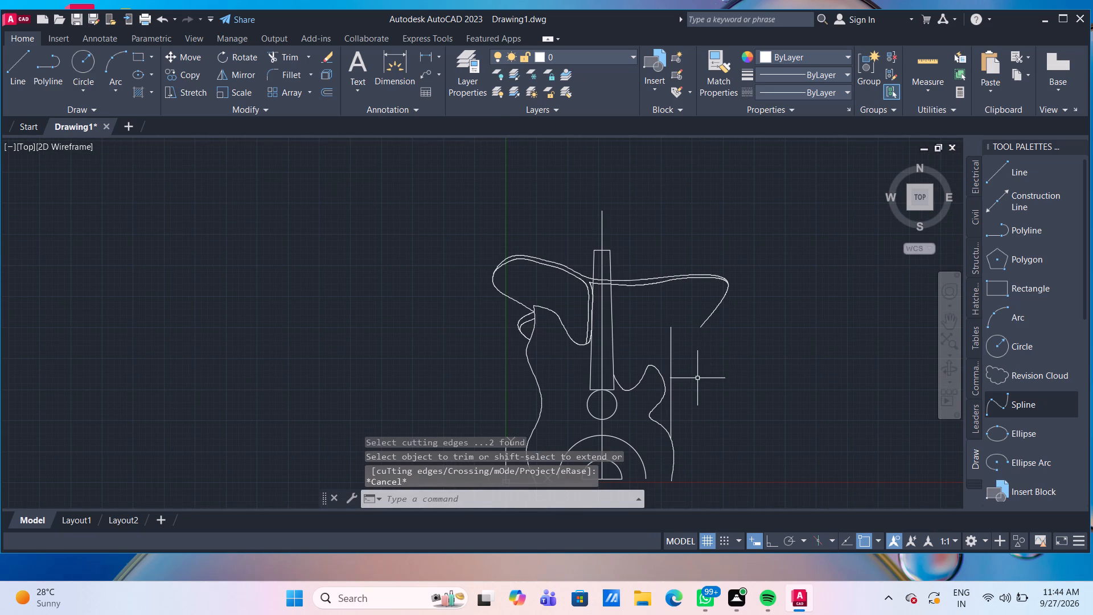
{"action": "scroll", "coordinate": [697, 379], "scroll_direction": "up", "scroll_amount": 1}
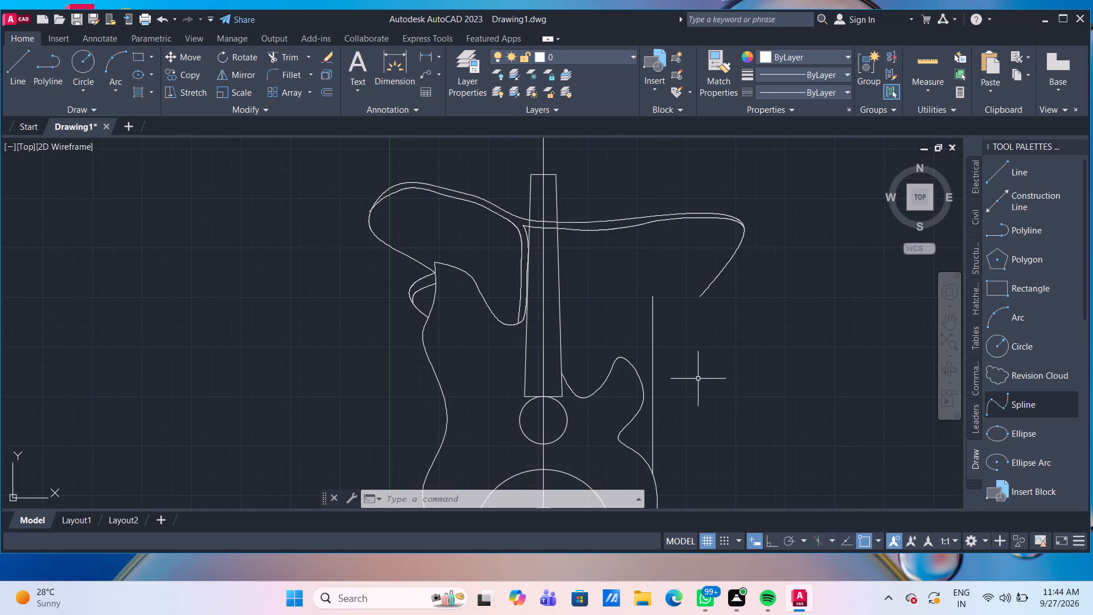
{"action": "left_click", "coordinate": [652, 319]}
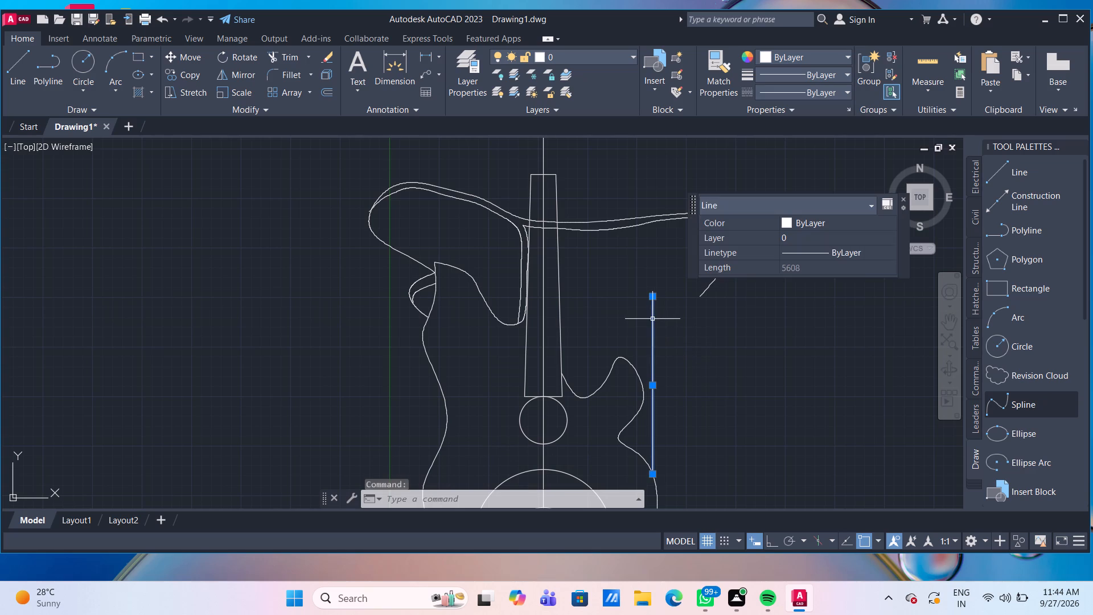
{"action": "key", "text": "m"}
{"action": "key", "text": "Return"}
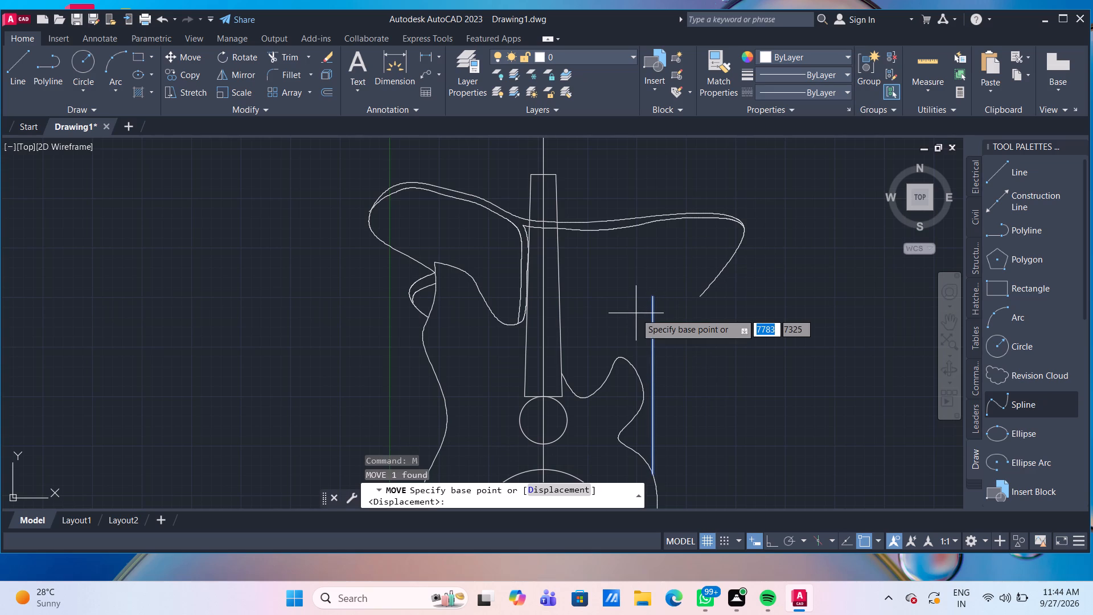
{"action": "left_click", "coordinate": [652, 298]}
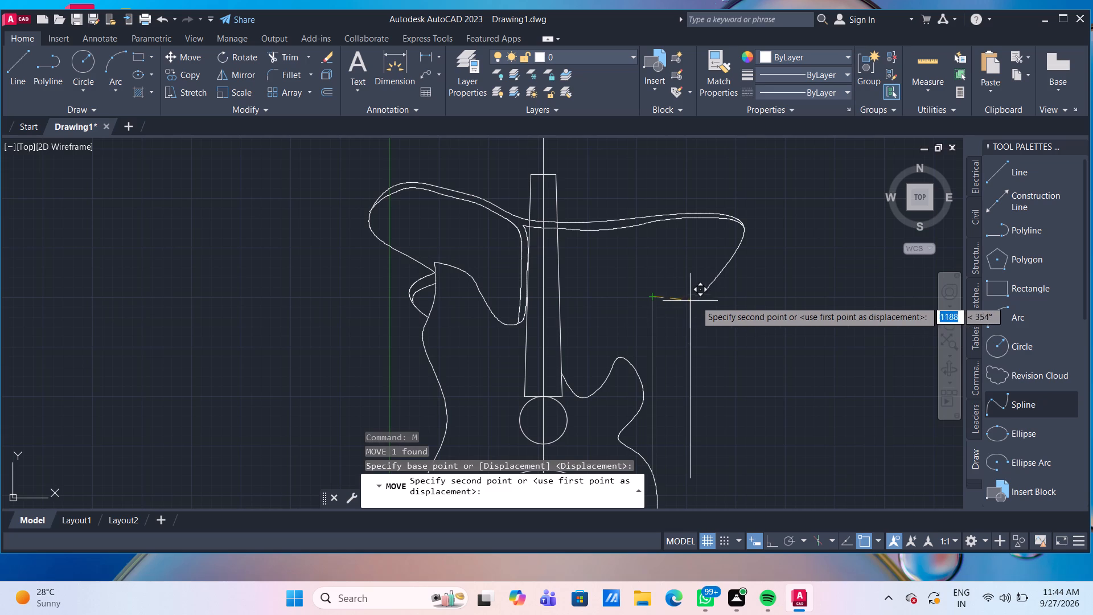
{"action": "left_click", "coordinate": [700, 300]}
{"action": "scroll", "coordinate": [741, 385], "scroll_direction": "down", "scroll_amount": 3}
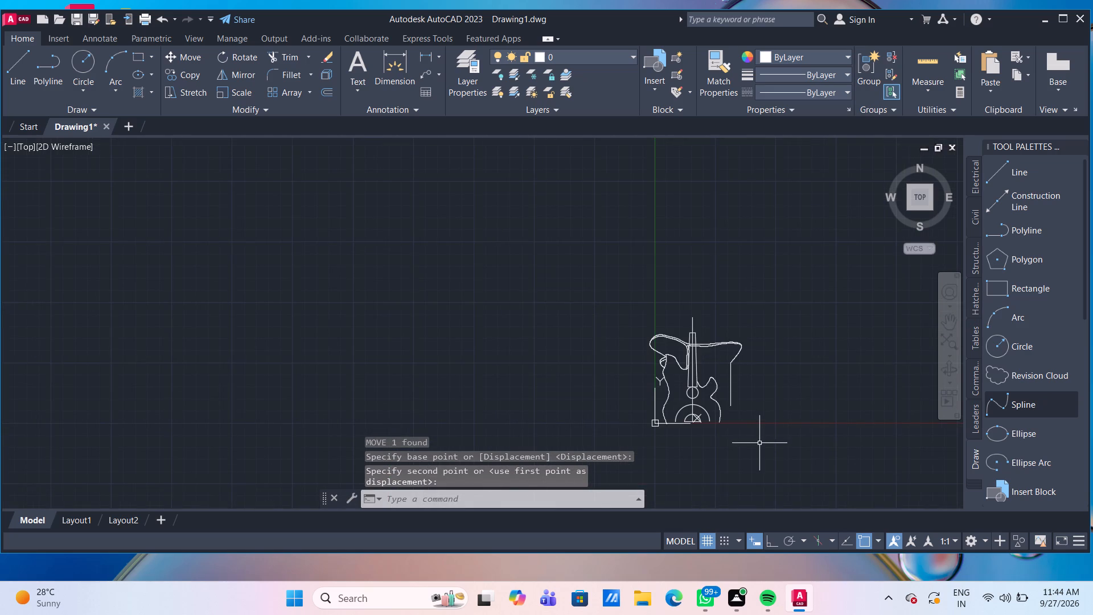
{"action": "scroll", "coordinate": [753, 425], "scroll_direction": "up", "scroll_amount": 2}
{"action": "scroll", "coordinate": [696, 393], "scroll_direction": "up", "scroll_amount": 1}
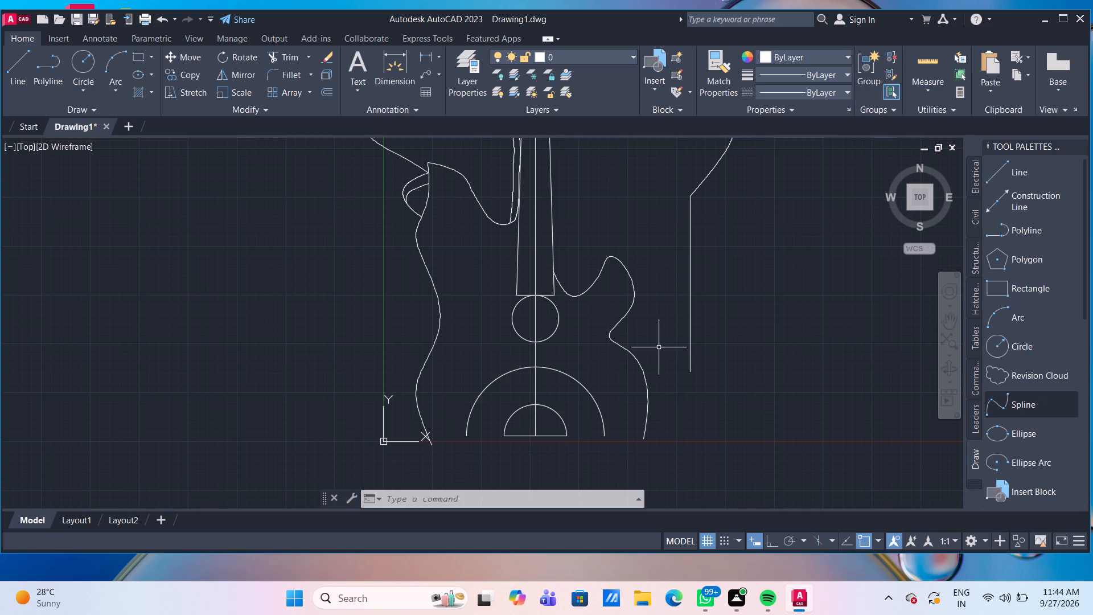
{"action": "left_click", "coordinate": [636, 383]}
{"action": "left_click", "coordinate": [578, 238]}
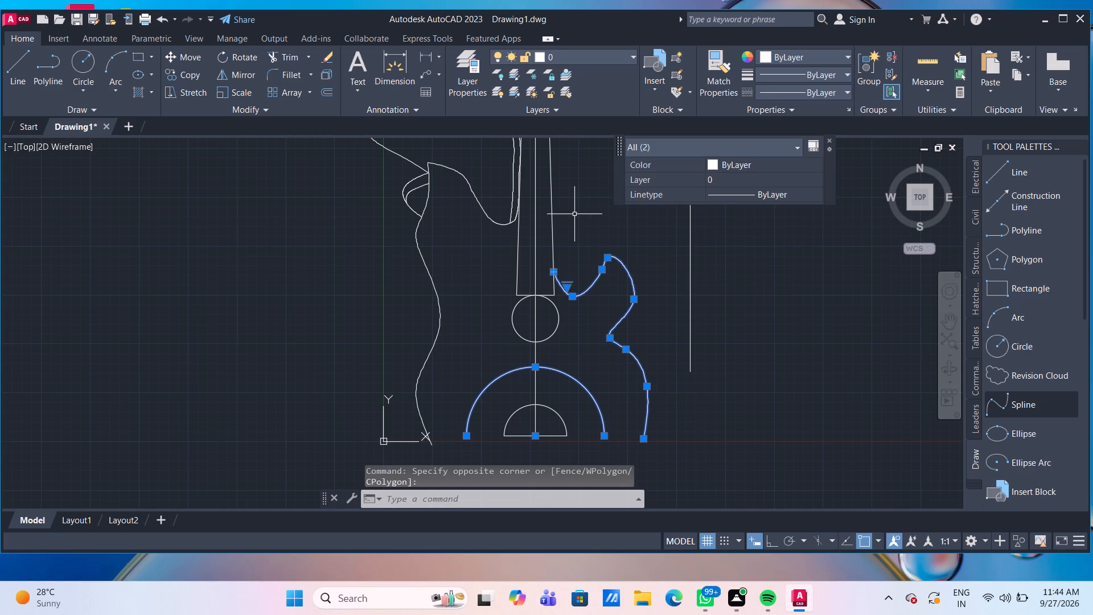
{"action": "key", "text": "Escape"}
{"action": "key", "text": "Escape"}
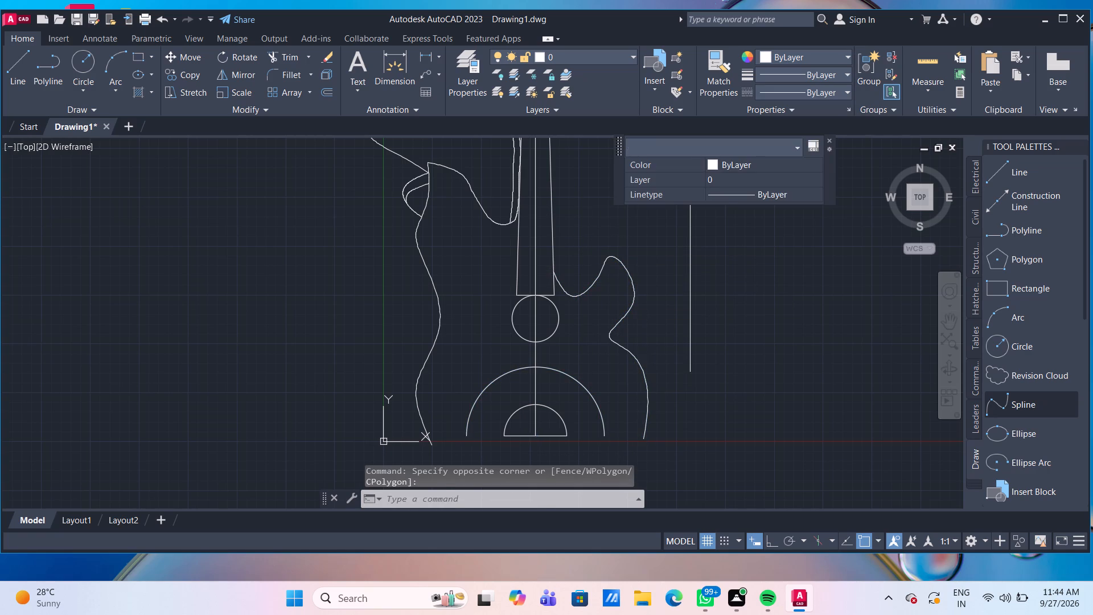
Move the right body spline about 1906 mm up along the neck's right edge, using its neck-side endpoint as base point.
{"action": "left_click_drag", "start_coordinate": [646, 335], "coordinate": [638, 318]}
{"action": "left_click", "coordinate": [605, 255]}
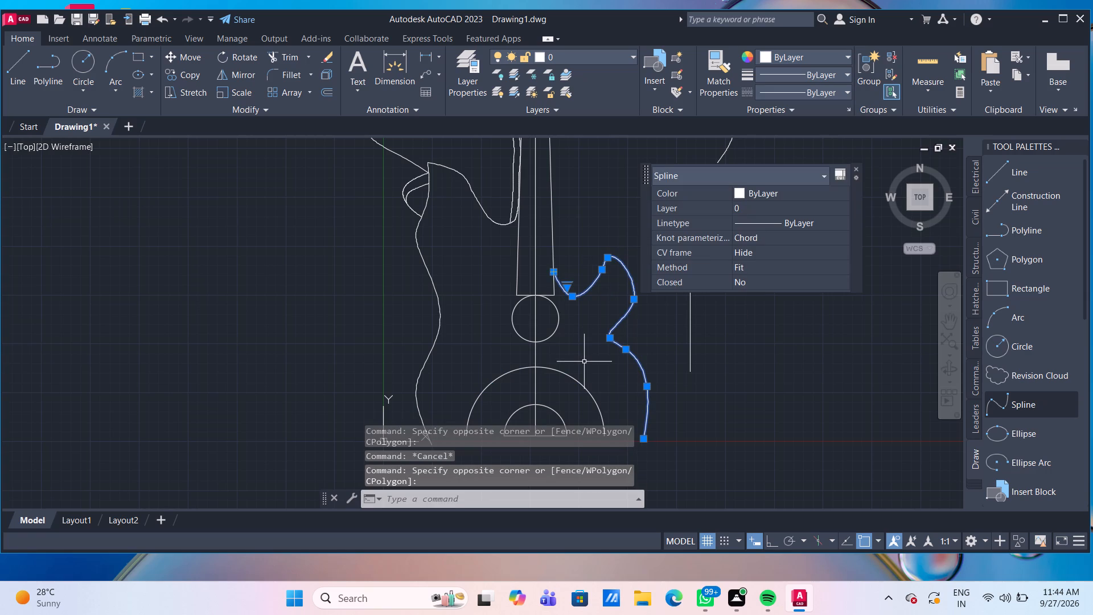
{"action": "key", "text": "m"}
{"action": "key", "text": "Return"}
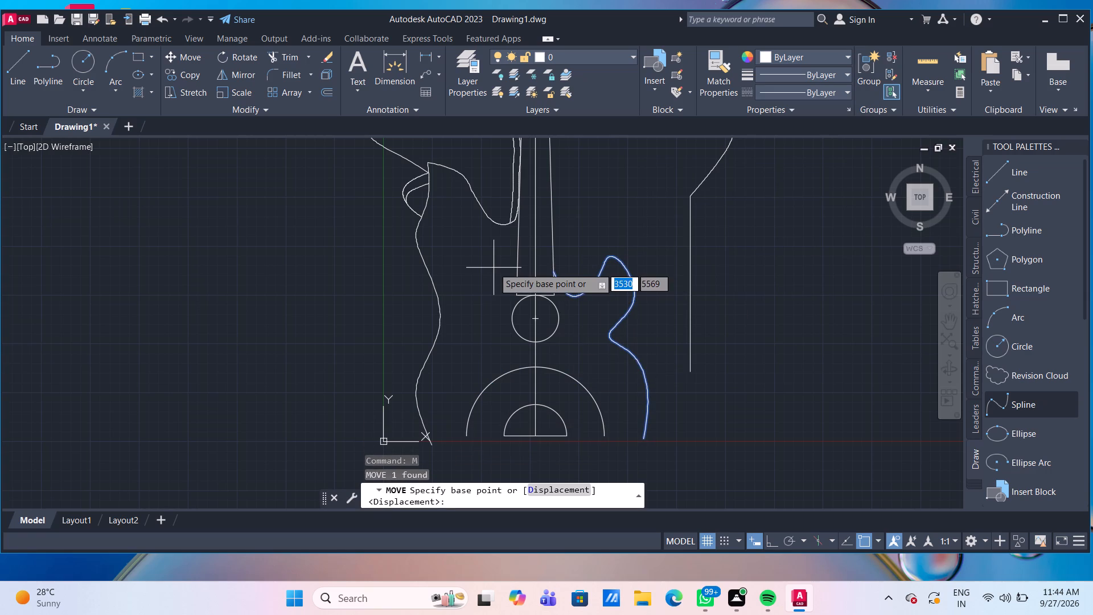
{"action": "scroll", "coordinate": [566, 264], "scroll_direction": "up", "scroll_amount": 1}
{"action": "left_click", "coordinate": [545, 277]}
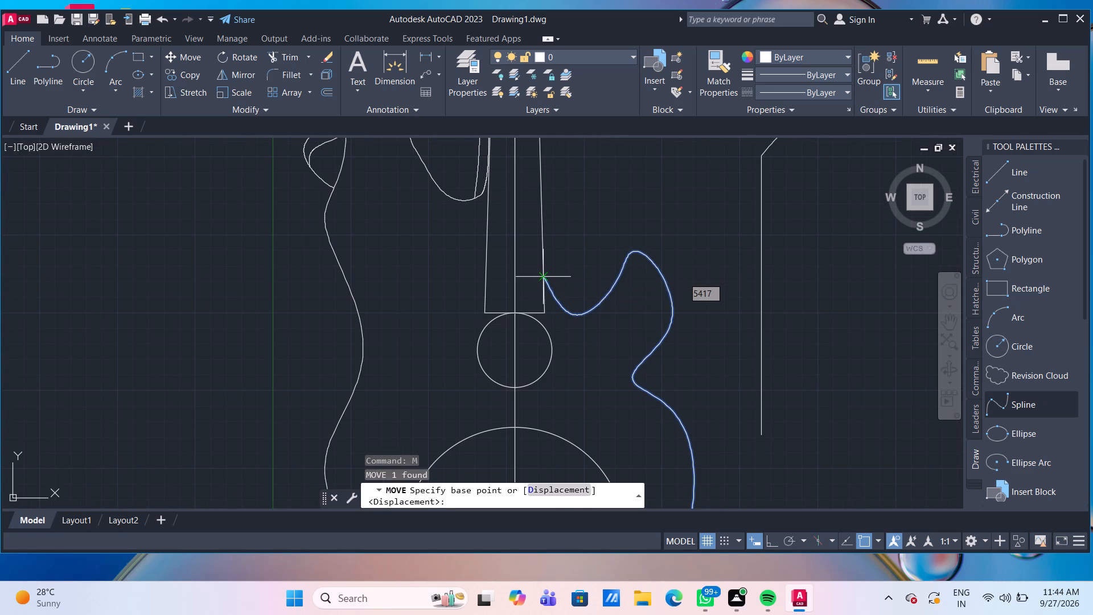
{"action": "left_click", "coordinate": [541, 183]}
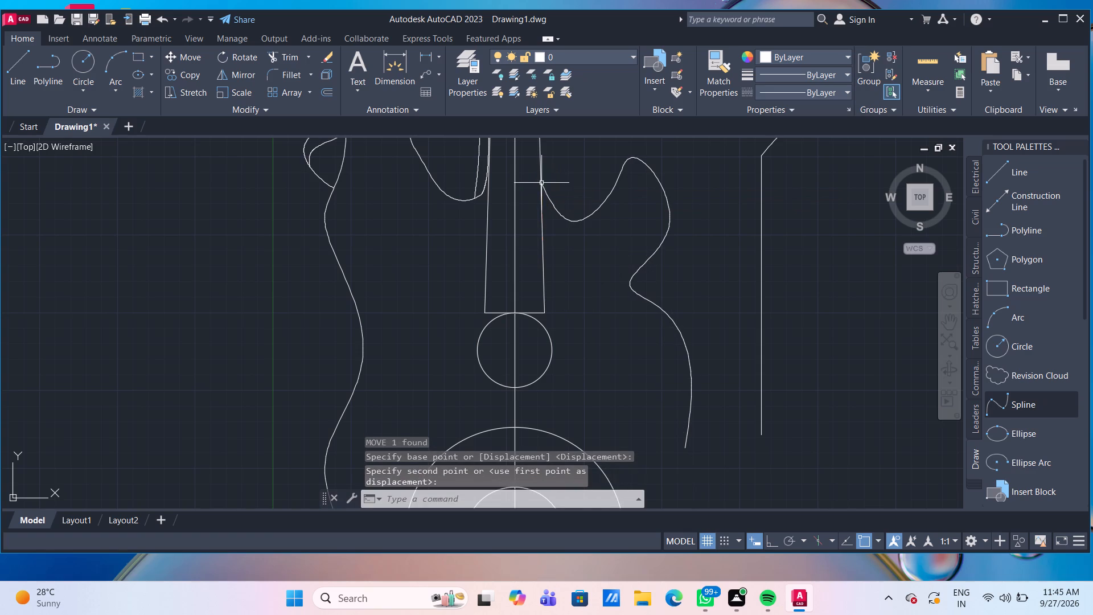
Move the right body spline down along the neck's right edge, using its neck-side endpoint as base point.
{"action": "scroll", "coordinate": [749, 431], "scroll_direction": "down", "scroll_amount": 3}
{"action": "scroll", "coordinate": [739, 413], "scroll_direction": "up", "scroll_amount": 1}
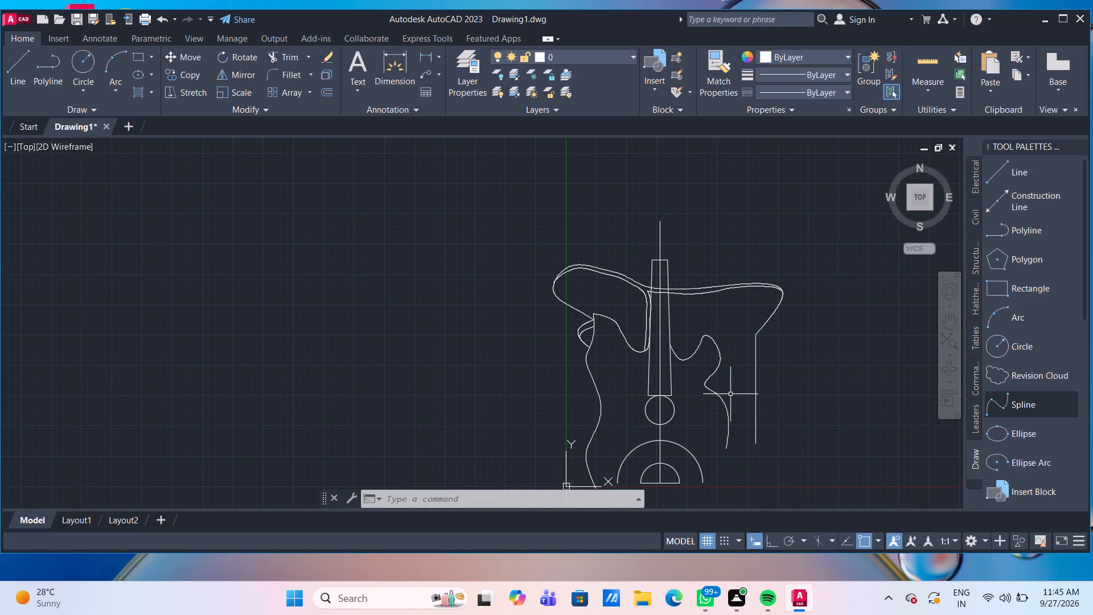
{"action": "scroll", "coordinate": [730, 394], "scroll_direction": "up", "scroll_amount": 2}
{"action": "left_click_drag", "start_coordinate": [727, 359], "coordinate": [702, 338]}
{"action": "left_click", "coordinate": [589, 225]}
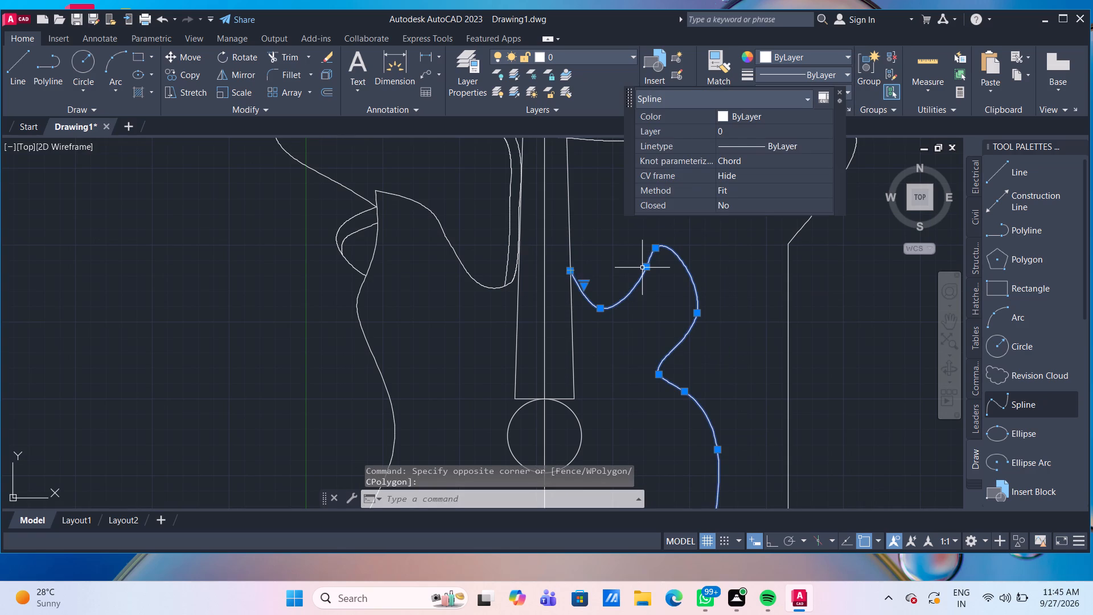
{"action": "key", "text": "m"}
{"action": "key", "text": "Return"}
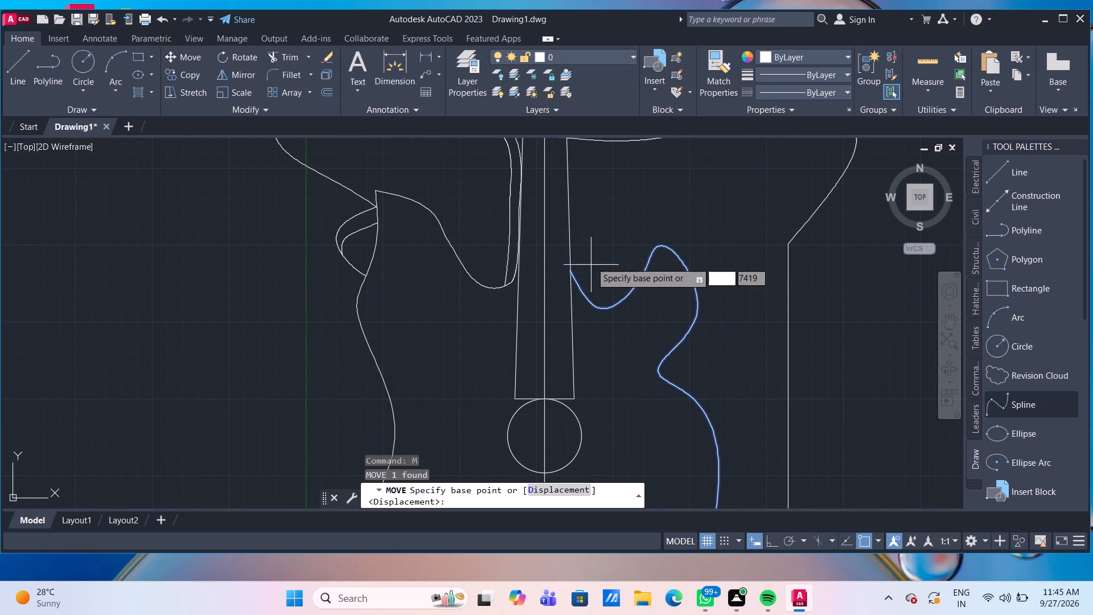
{"action": "left_click", "coordinate": [571, 273]}
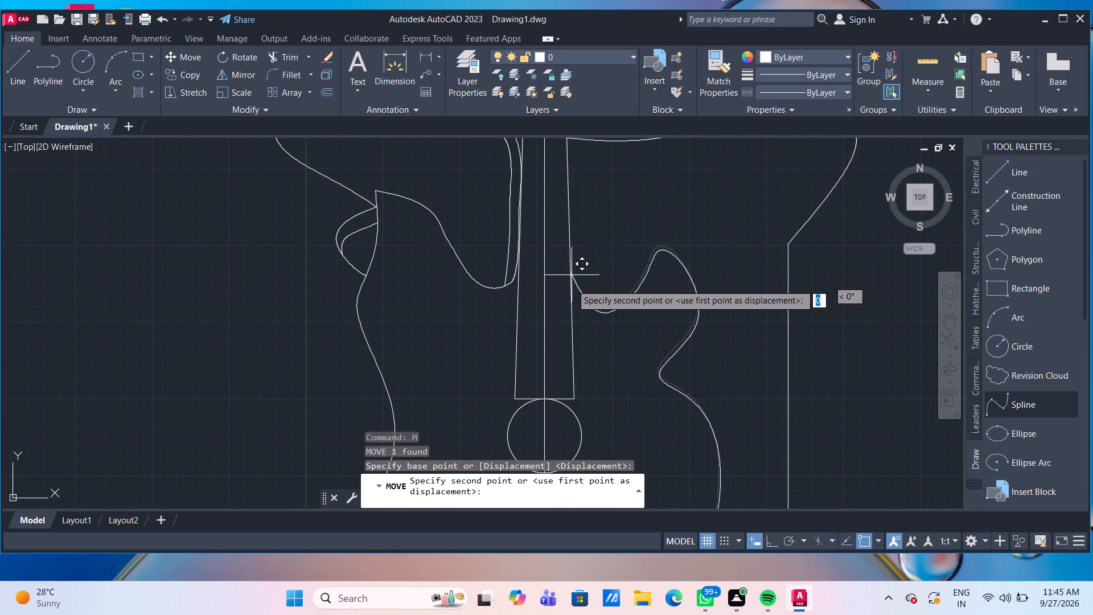
{"action": "left_click", "coordinate": [574, 314]}
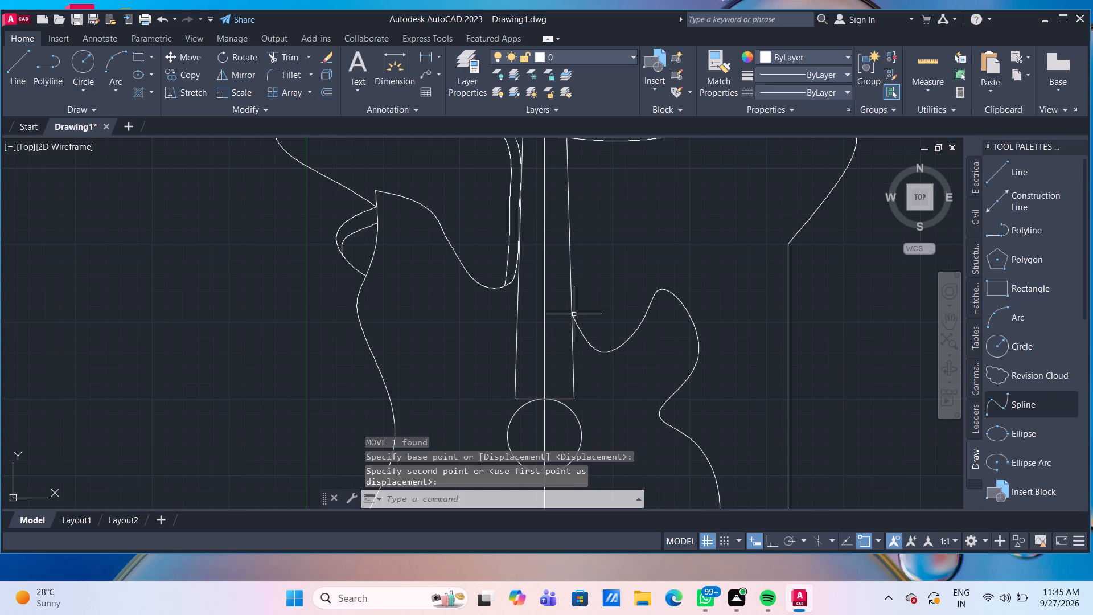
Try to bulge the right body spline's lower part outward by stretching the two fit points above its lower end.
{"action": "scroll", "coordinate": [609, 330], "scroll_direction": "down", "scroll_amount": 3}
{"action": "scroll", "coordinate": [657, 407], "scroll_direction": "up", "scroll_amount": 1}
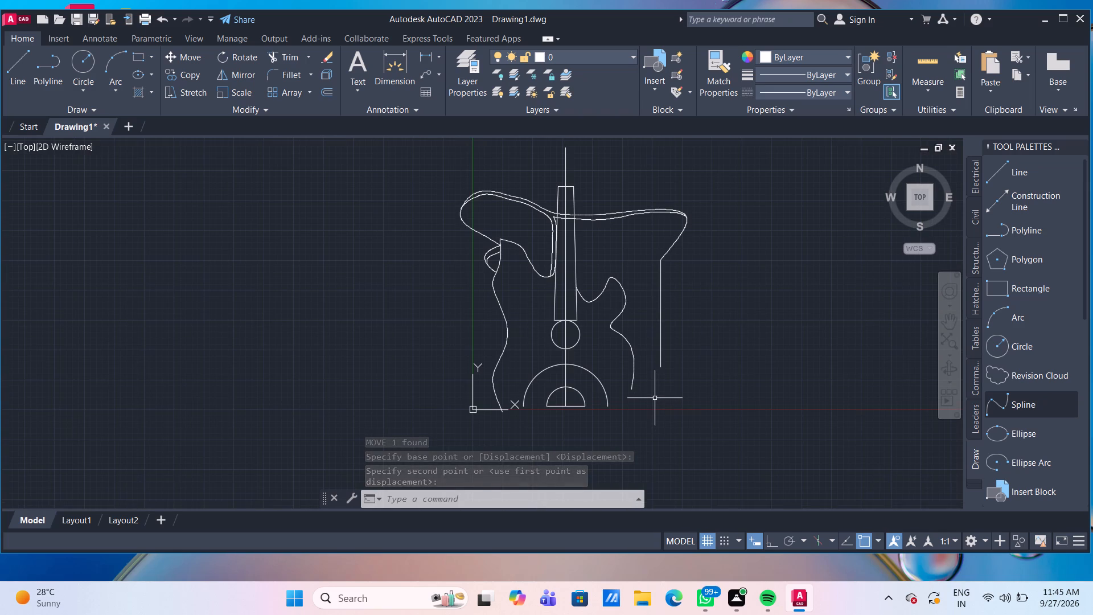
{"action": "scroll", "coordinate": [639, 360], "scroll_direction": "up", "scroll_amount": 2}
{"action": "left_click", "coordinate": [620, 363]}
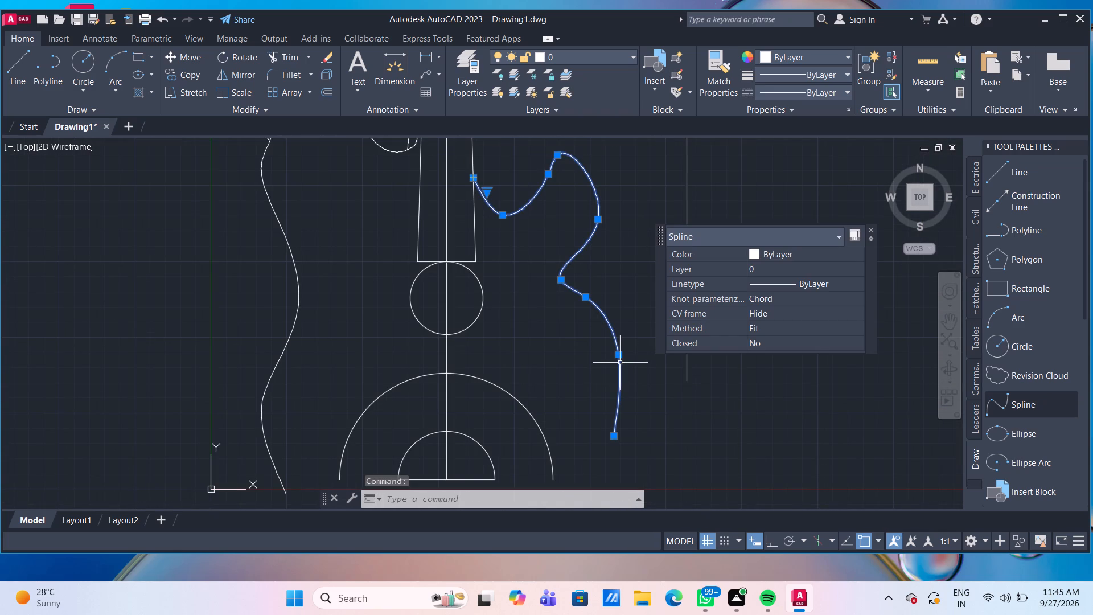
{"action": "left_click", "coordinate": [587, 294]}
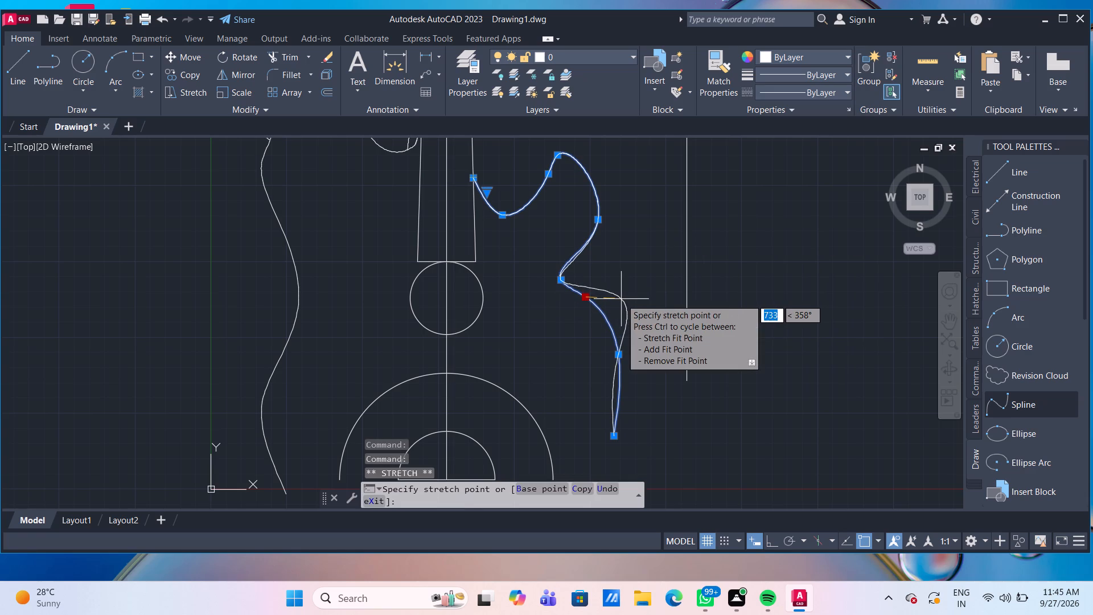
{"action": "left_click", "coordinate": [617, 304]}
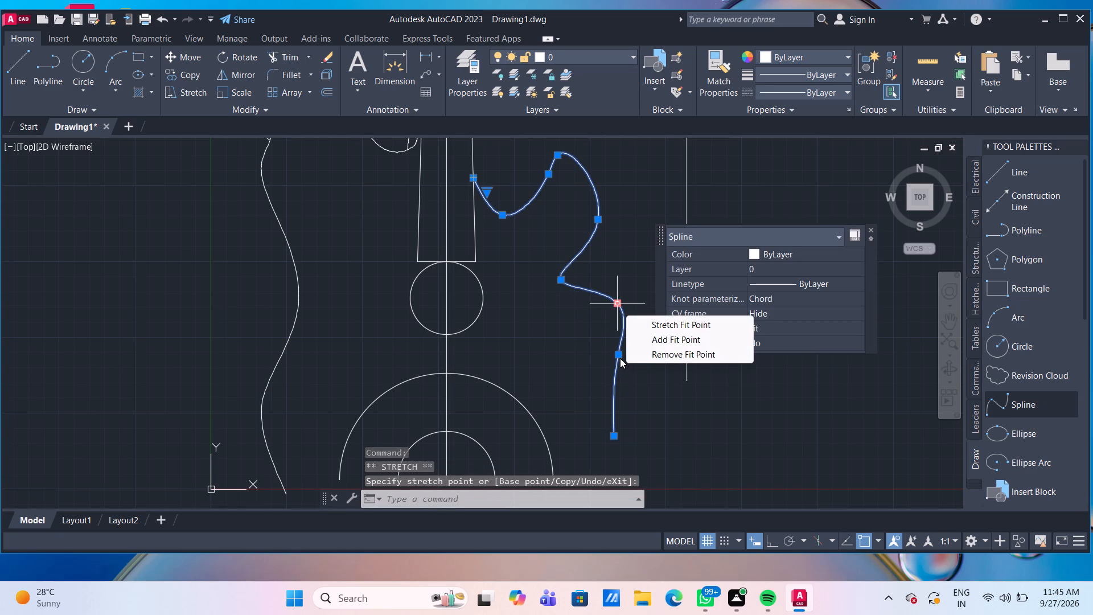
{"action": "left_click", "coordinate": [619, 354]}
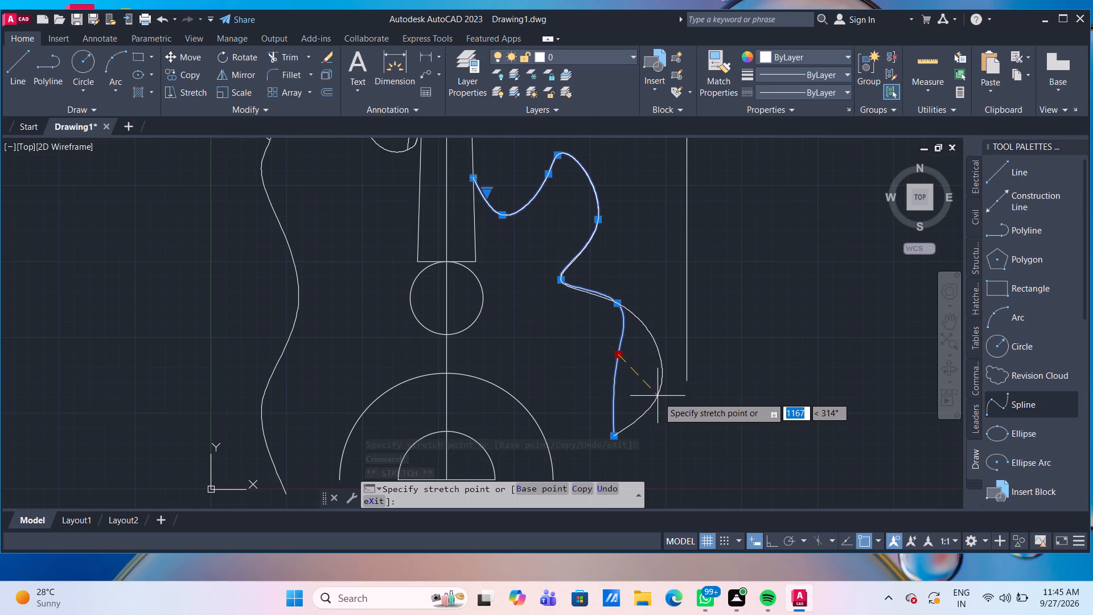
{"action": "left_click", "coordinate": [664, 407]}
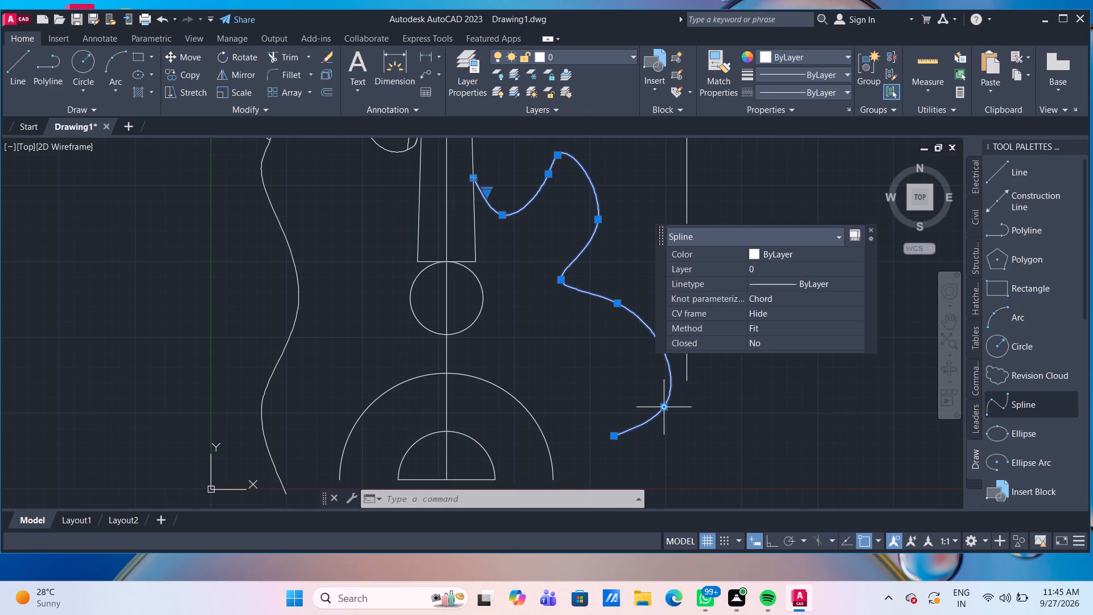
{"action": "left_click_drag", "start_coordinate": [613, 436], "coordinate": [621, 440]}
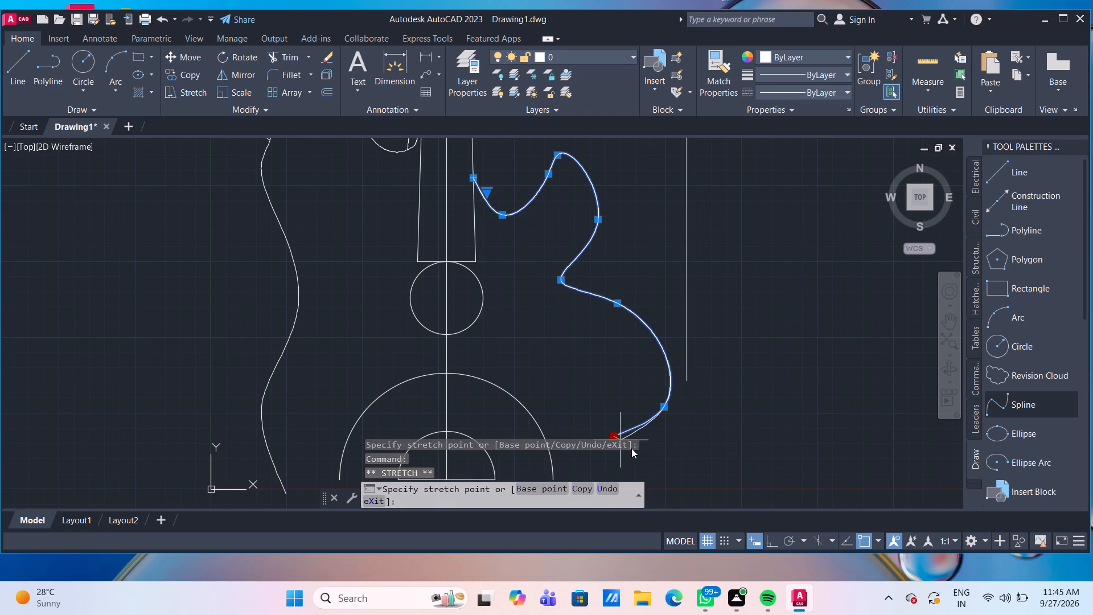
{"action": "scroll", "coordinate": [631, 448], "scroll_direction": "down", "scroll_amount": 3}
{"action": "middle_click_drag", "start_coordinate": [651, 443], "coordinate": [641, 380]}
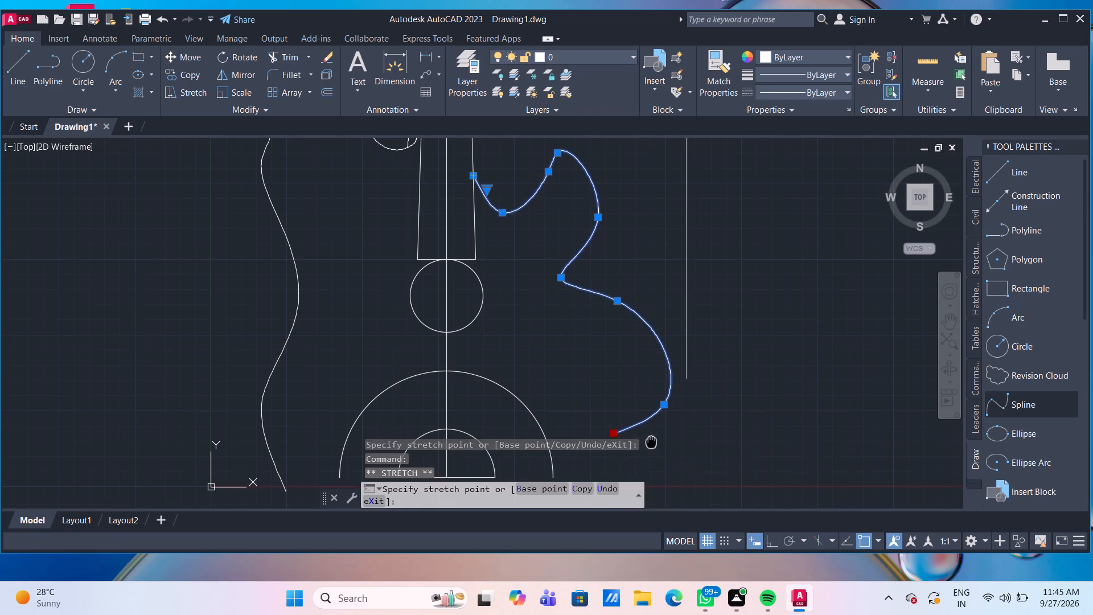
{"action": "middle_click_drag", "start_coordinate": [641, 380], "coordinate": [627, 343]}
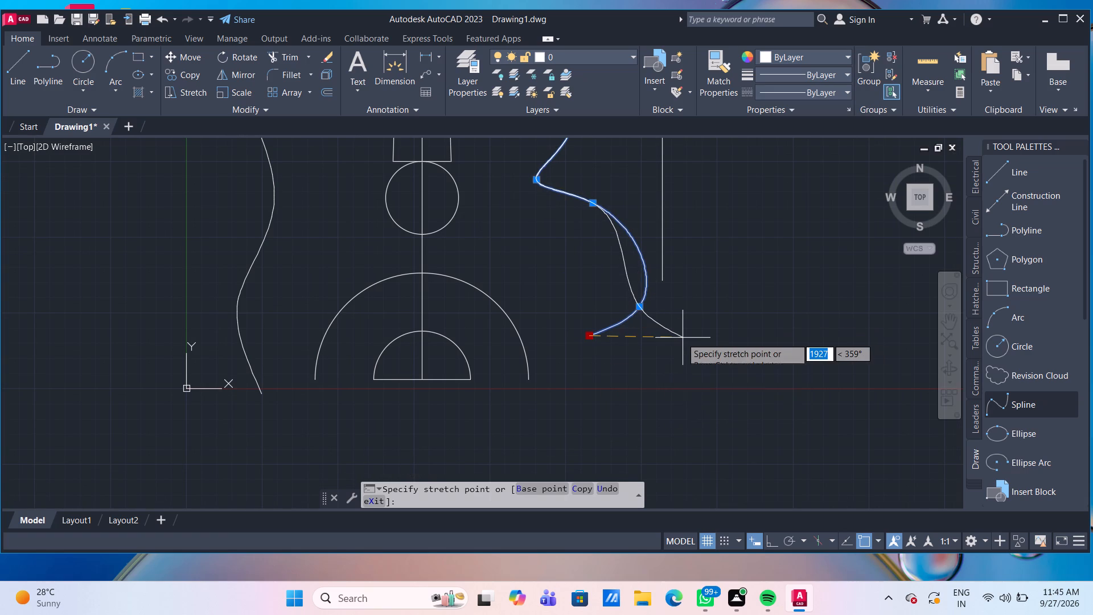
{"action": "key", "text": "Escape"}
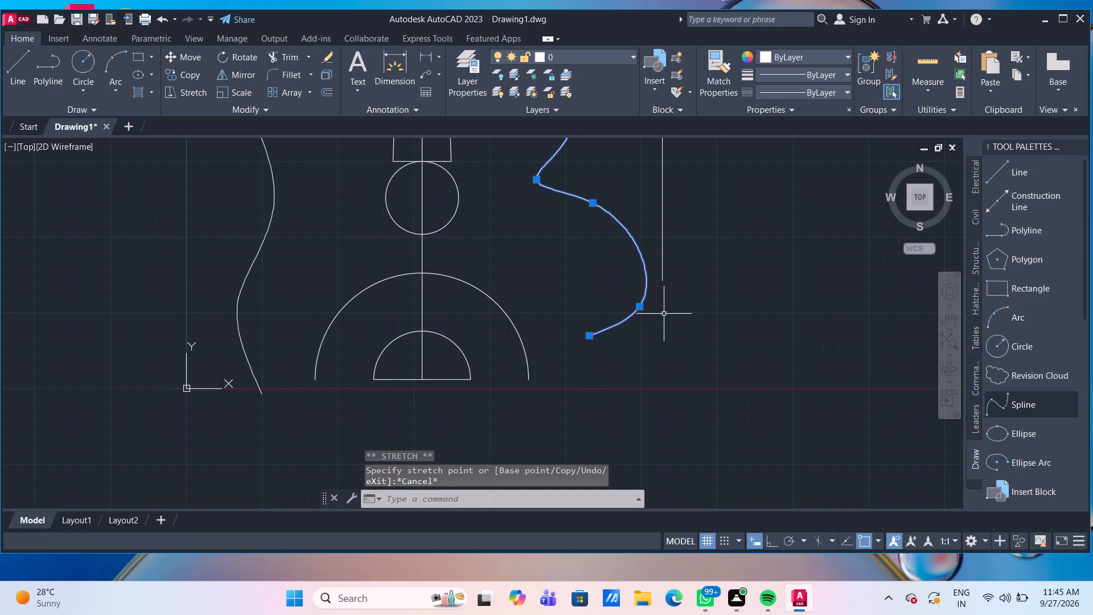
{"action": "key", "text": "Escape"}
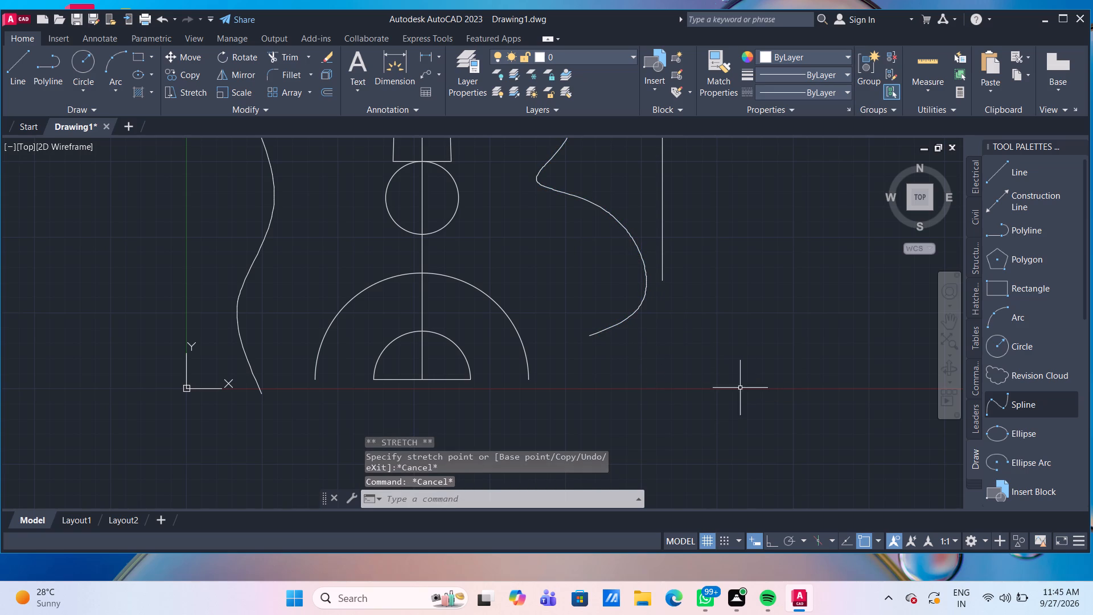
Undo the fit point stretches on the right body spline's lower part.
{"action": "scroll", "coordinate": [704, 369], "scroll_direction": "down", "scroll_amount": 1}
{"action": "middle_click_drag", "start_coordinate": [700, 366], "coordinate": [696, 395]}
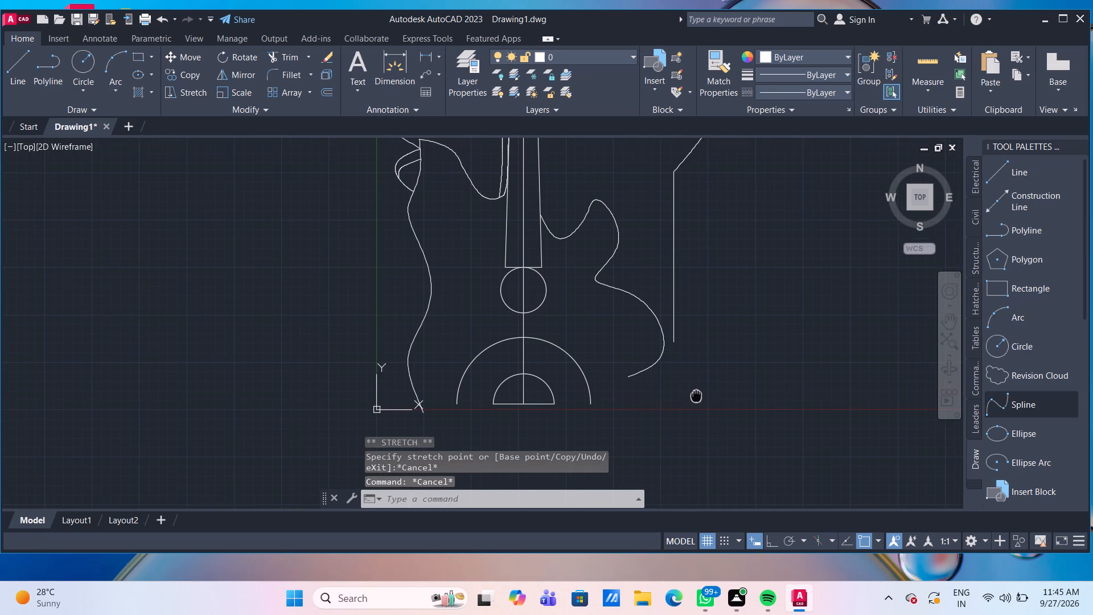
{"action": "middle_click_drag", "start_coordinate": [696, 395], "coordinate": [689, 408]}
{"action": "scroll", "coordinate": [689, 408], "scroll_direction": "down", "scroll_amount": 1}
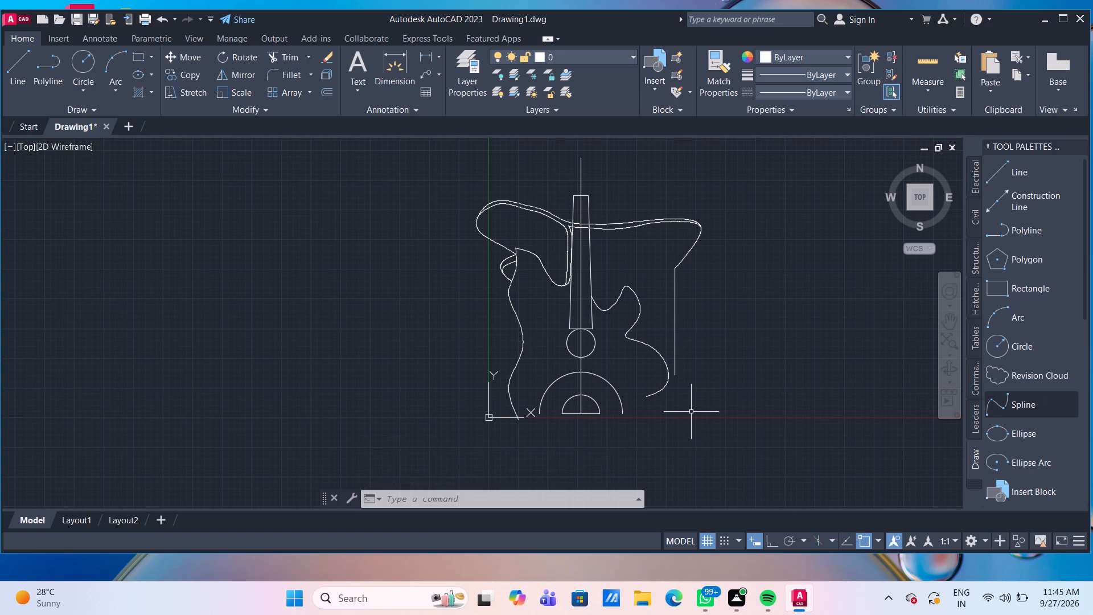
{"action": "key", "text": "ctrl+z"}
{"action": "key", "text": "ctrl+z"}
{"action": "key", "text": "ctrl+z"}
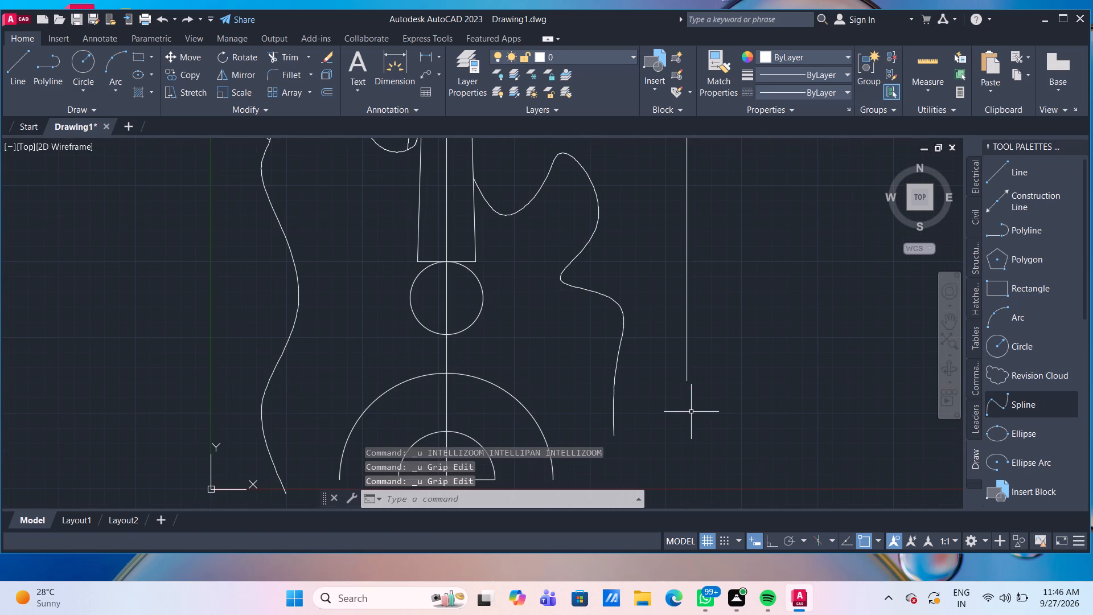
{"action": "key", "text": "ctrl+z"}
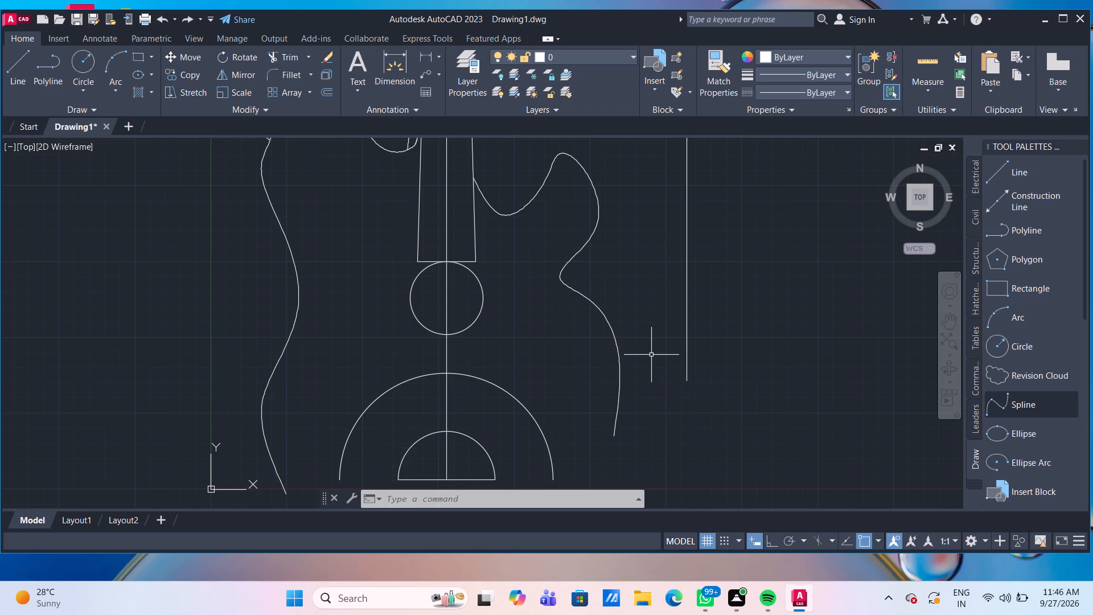
Move the right body spline slightly right, away from the neck, using its lower endpoint as base point.
{"action": "left_click_drag", "start_coordinate": [596, 327], "coordinate": [583, 309]}
{"action": "left_click", "coordinate": [495, 168]}
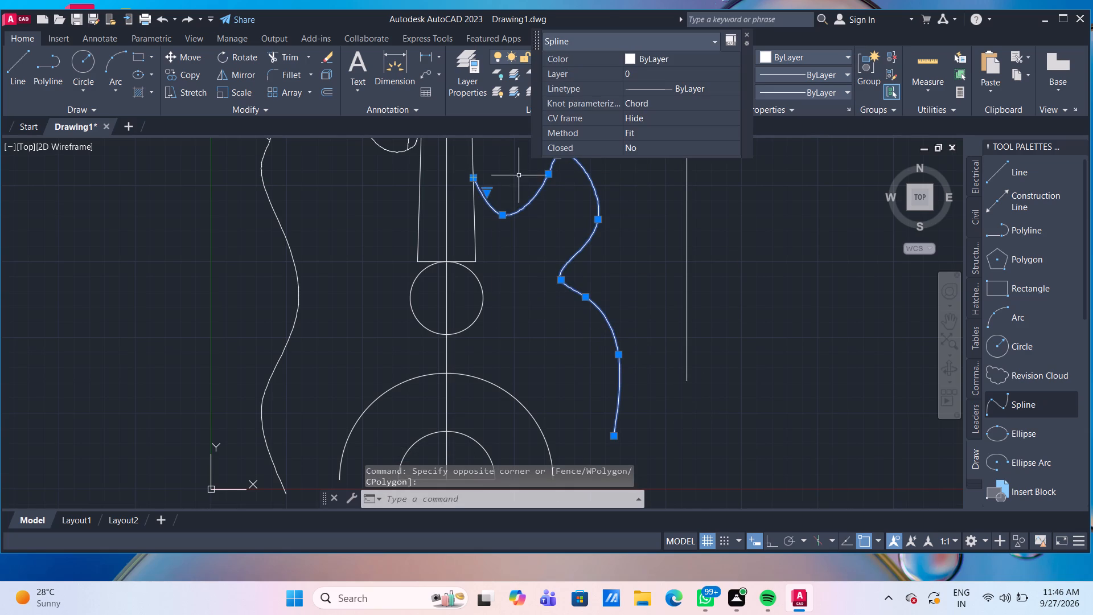
{"action": "key", "text": "m"}
{"action": "key", "text": "Return"}
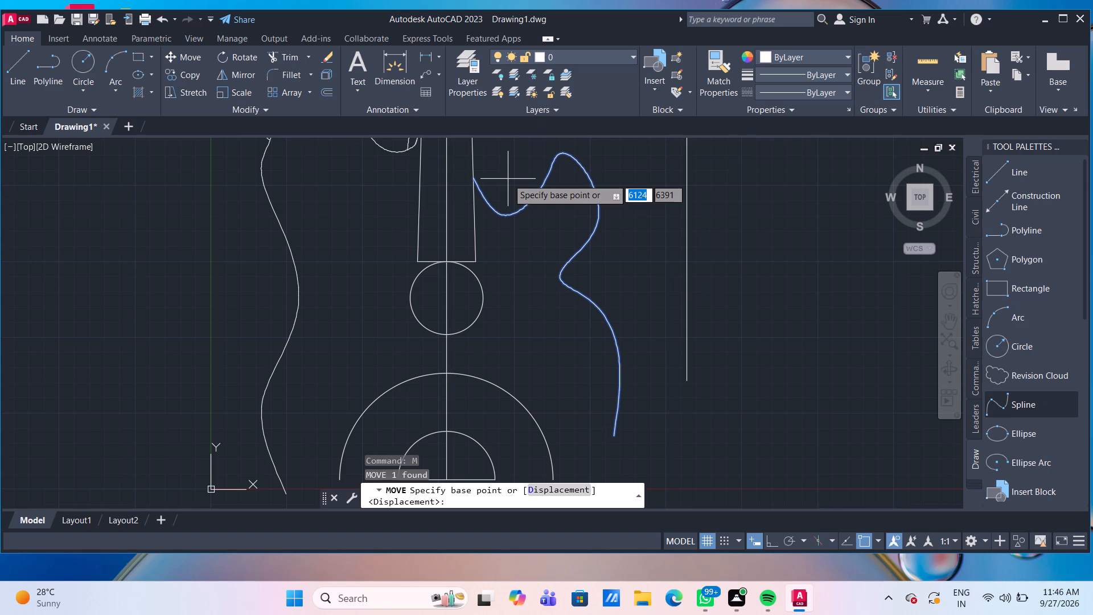
{"action": "left_click", "coordinate": [611, 434]}
{"action": "scroll", "coordinate": [722, 474], "scroll_direction": "down", "scroll_amount": 2}
{"action": "middle_click_drag", "start_coordinate": [702, 439], "coordinate": [663, 354]}
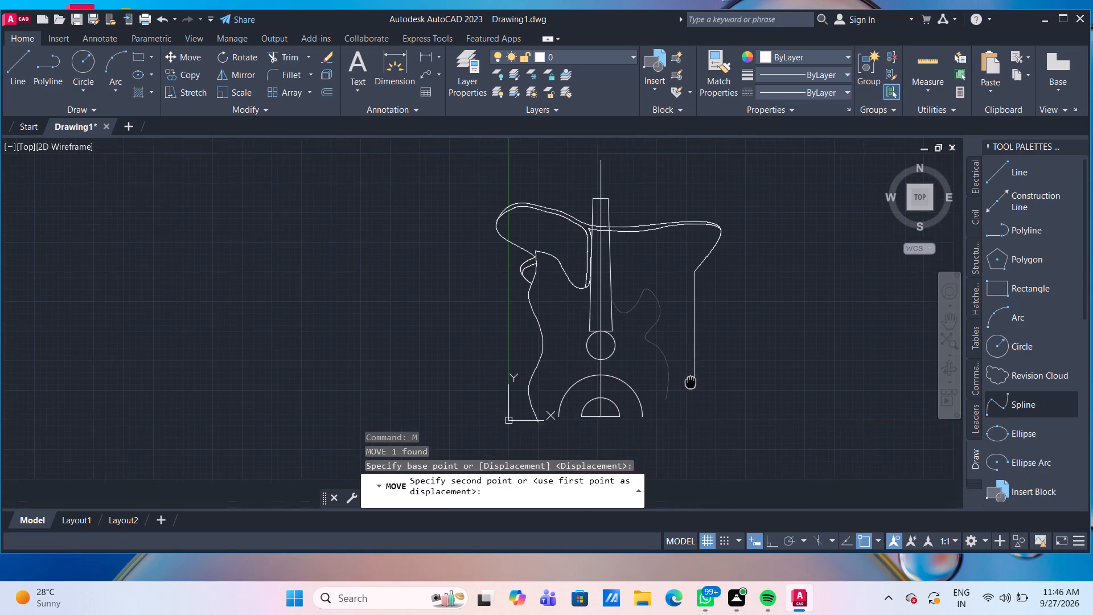
{"action": "middle_click_drag", "start_coordinate": [663, 354], "coordinate": [652, 348]}
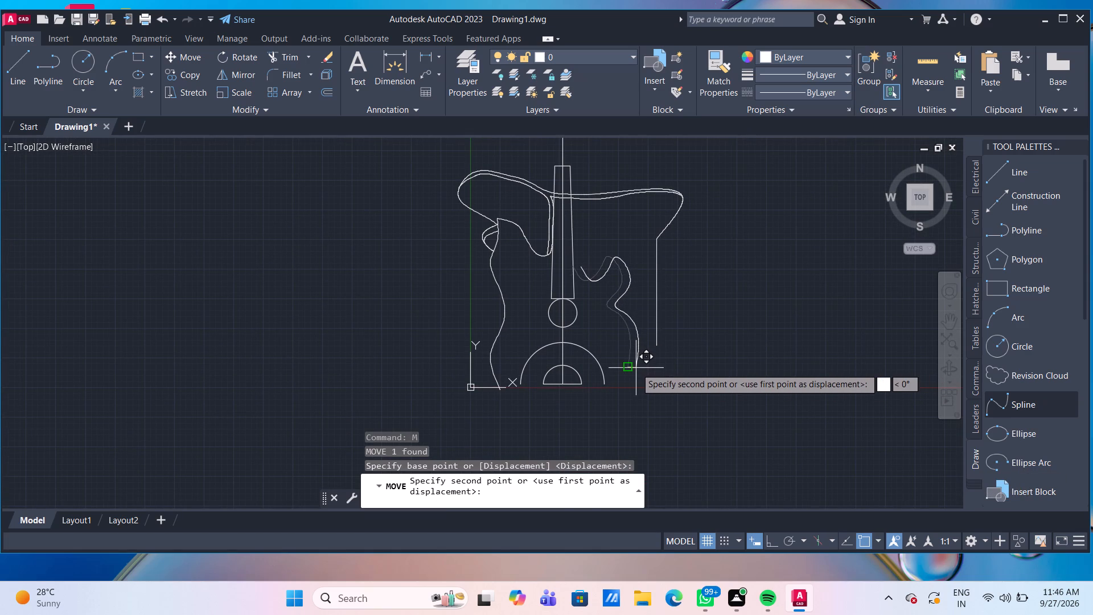
{"action": "scroll", "coordinate": [636, 368], "scroll_direction": "up", "scroll_amount": 1}
{"action": "left_click", "coordinate": [636, 368]}
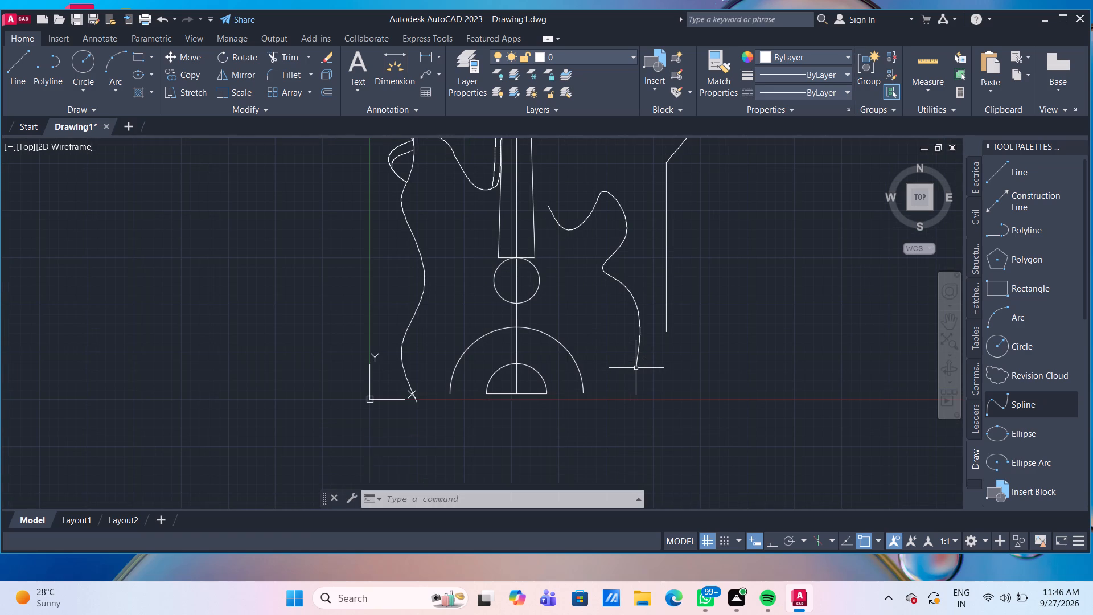
Stretch the right body spline's neck-side end fit point about 450 mm onto the neck's right edge.
{"action": "middle_click_drag", "start_coordinate": [580, 215], "coordinate": [582, 220]}
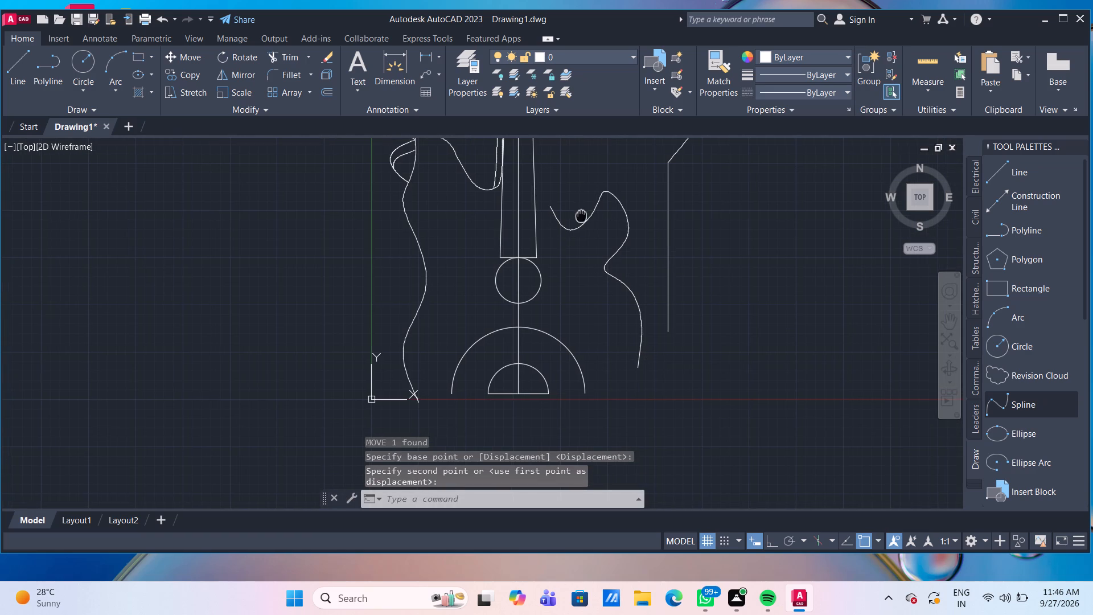
{"action": "middle_click_drag", "start_coordinate": [582, 220], "coordinate": [566, 330]}
{"action": "scroll", "coordinate": [548, 318], "scroll_direction": "up", "scroll_amount": 2}
{"action": "left_click", "coordinate": [523, 351]}
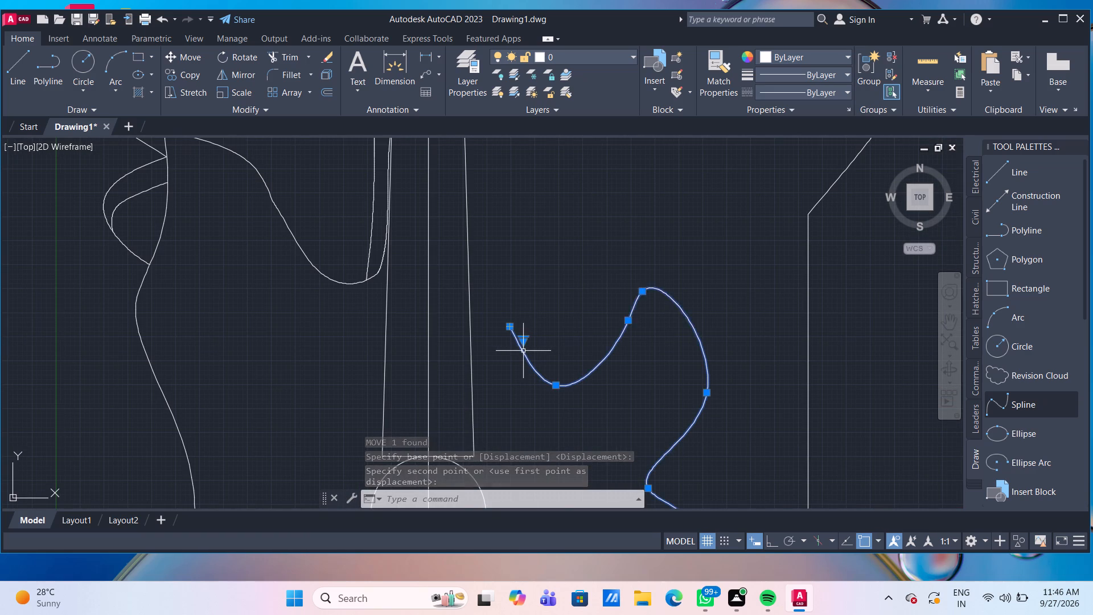
{"action": "left_click", "coordinate": [509, 325]}
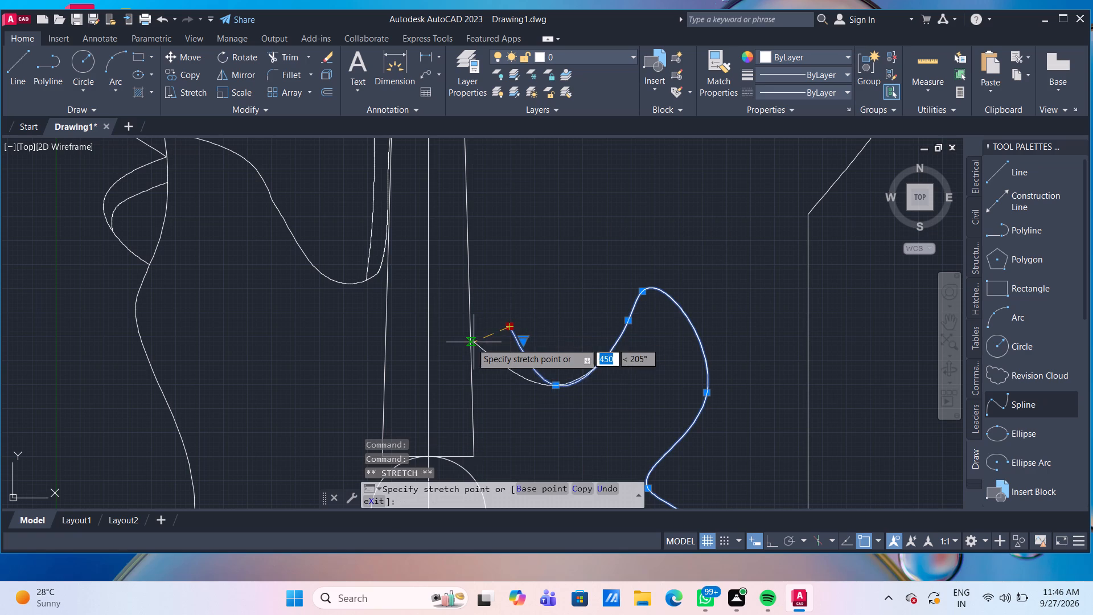
{"action": "left_click", "coordinate": [470, 343]}
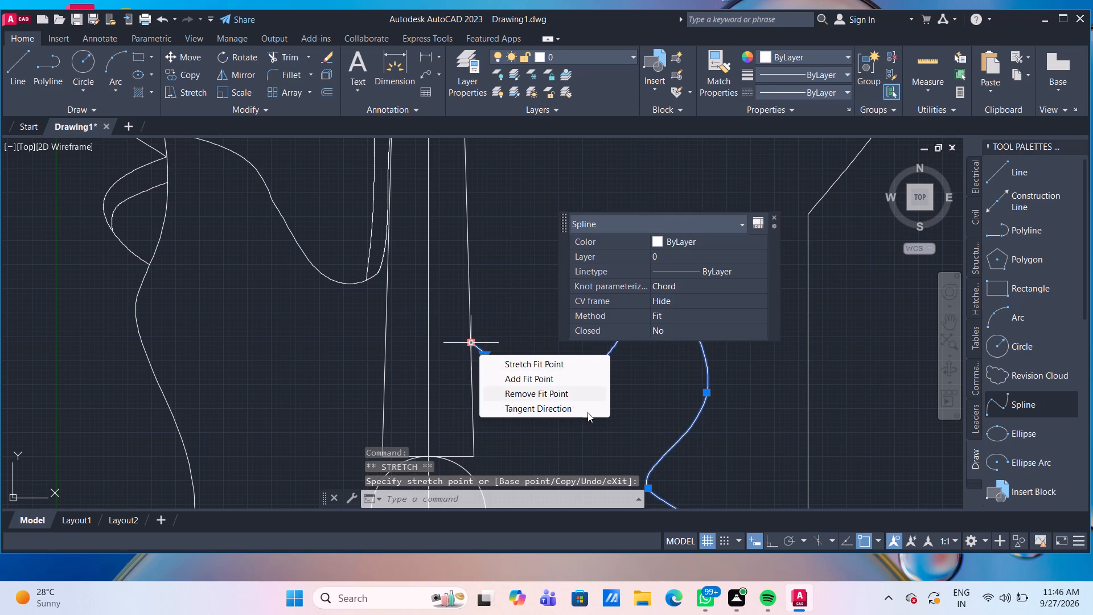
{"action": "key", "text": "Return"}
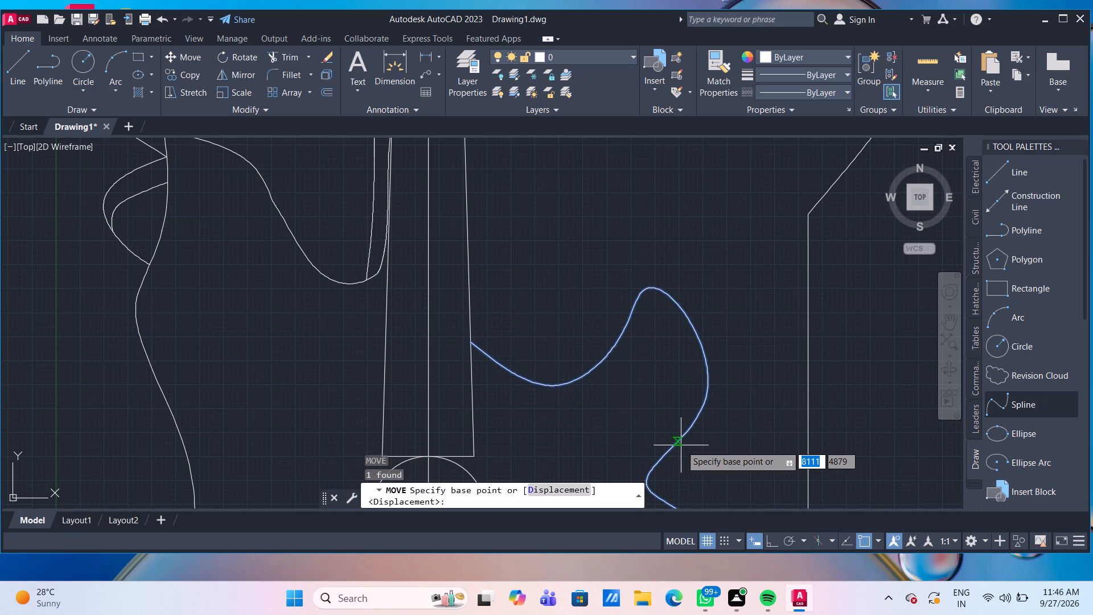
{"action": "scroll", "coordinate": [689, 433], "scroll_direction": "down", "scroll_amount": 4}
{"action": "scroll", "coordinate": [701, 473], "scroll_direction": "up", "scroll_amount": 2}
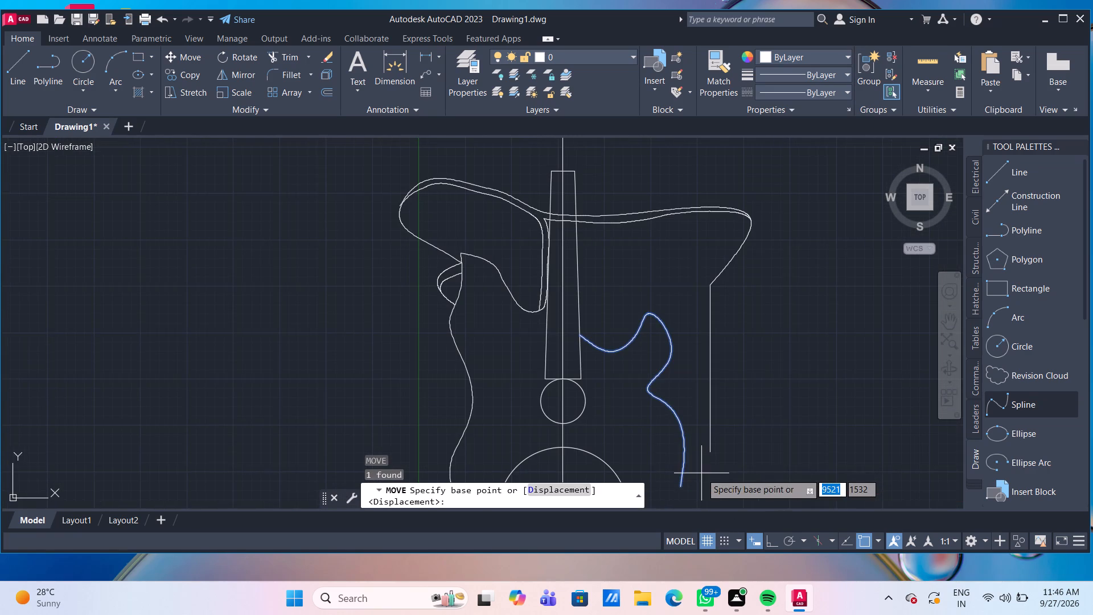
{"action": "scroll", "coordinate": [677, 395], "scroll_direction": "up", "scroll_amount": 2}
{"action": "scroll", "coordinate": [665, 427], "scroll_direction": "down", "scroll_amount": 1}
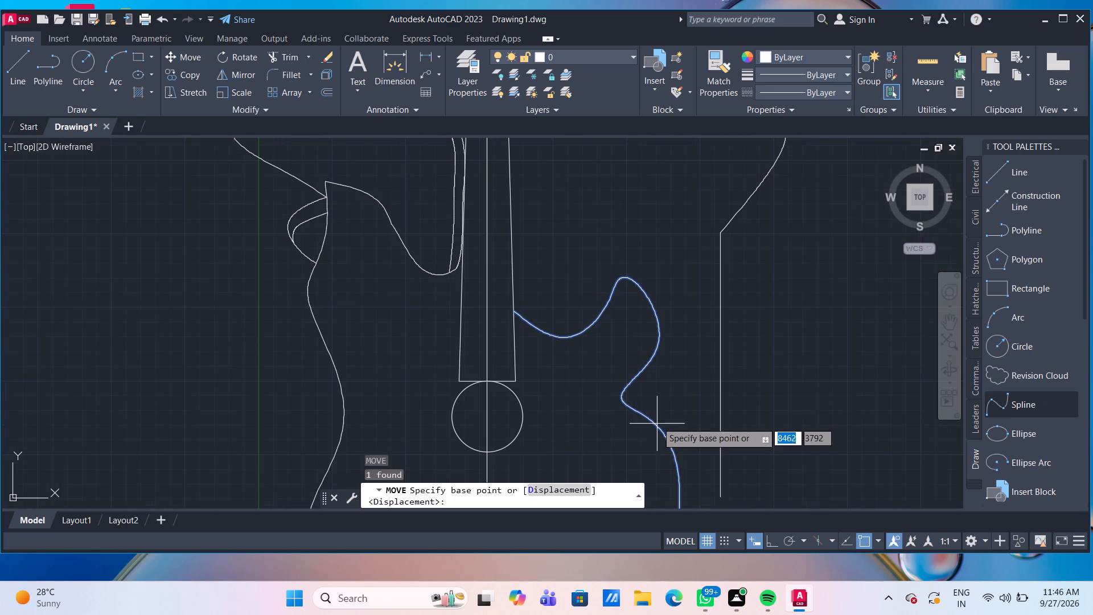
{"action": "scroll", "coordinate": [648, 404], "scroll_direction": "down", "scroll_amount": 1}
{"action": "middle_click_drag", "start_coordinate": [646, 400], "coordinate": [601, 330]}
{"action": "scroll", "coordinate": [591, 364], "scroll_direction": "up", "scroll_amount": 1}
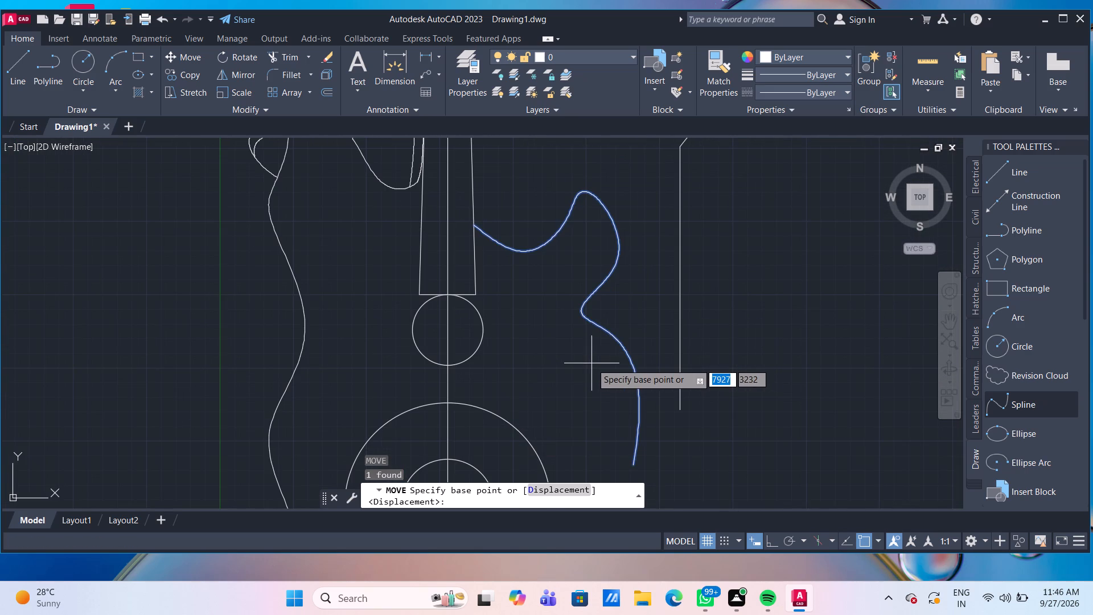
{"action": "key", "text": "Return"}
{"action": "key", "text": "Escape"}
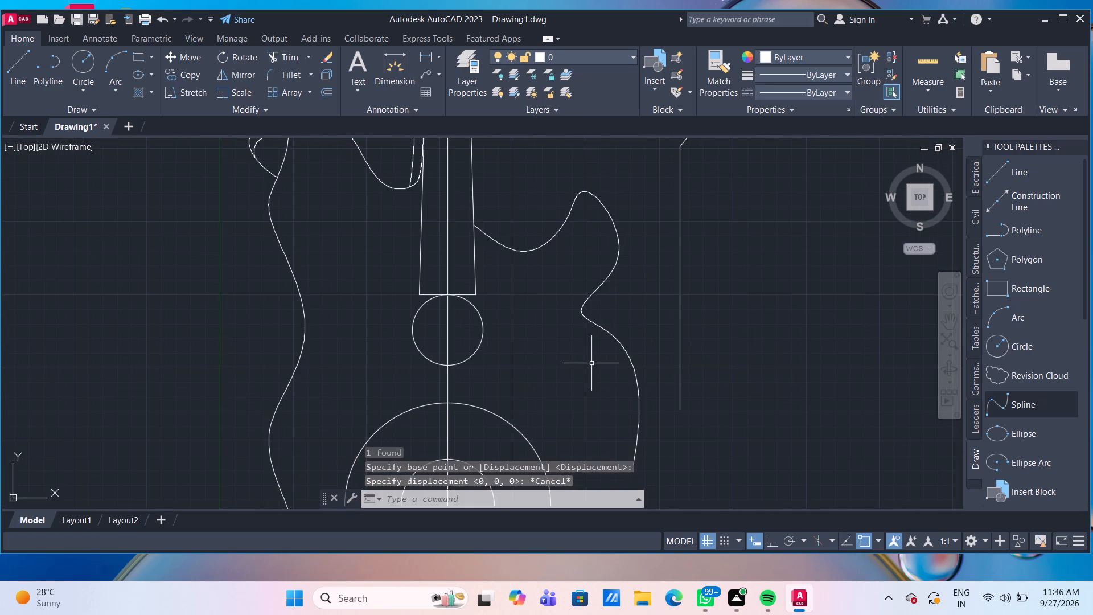
Bulge the right body spline's lower part outward by stretching the two fit points above its lower end, the lower one about 2019 mm.
{"action": "left_click", "coordinate": [618, 340]}
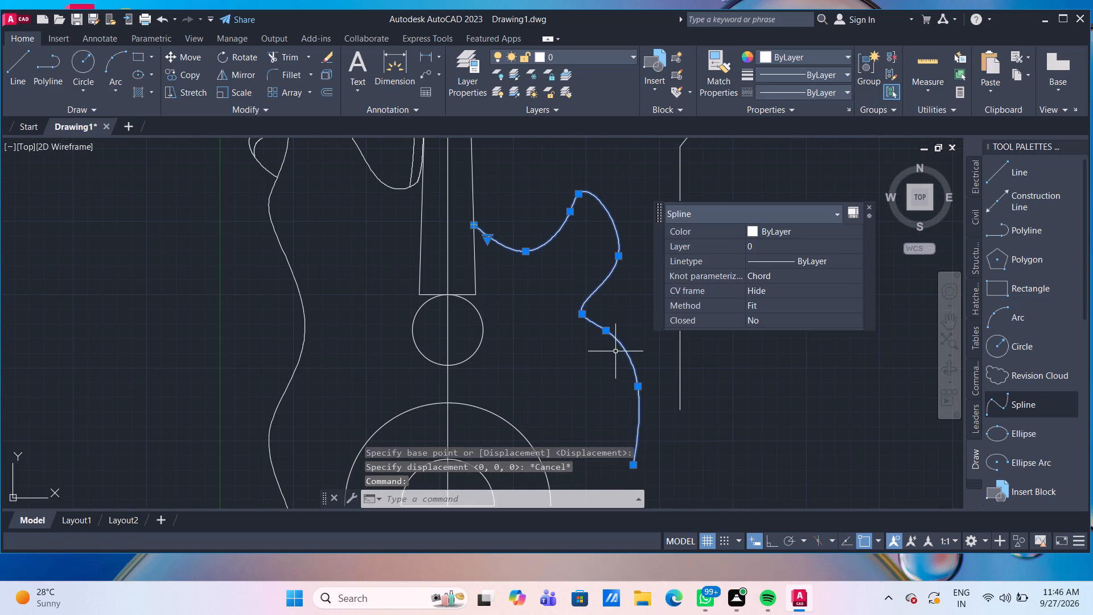
{"action": "left_click", "coordinate": [607, 329]}
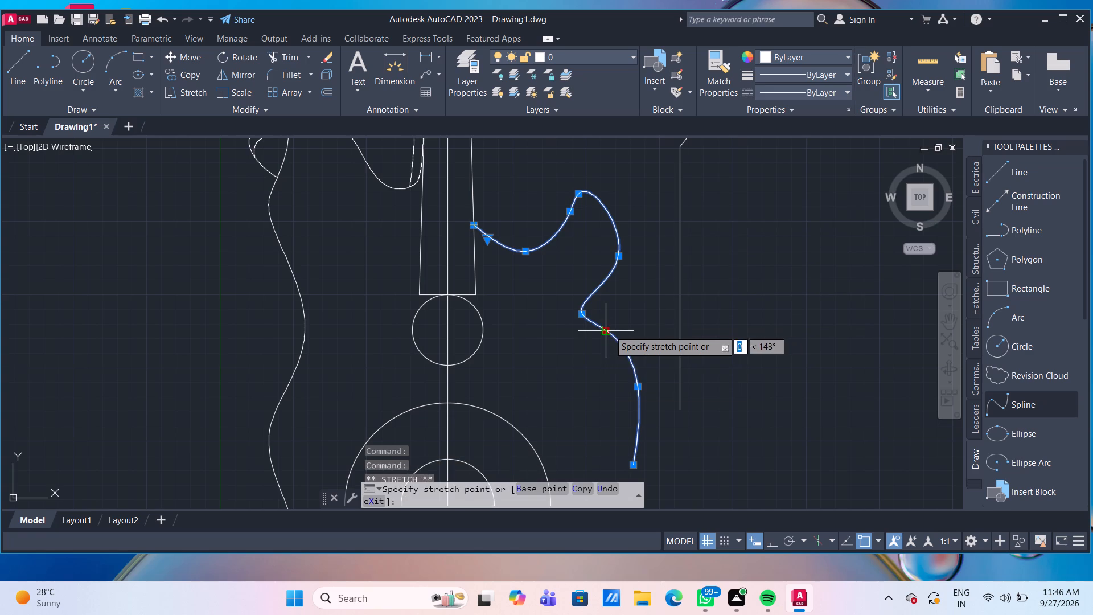
{"action": "left_click", "coordinate": [626, 330]}
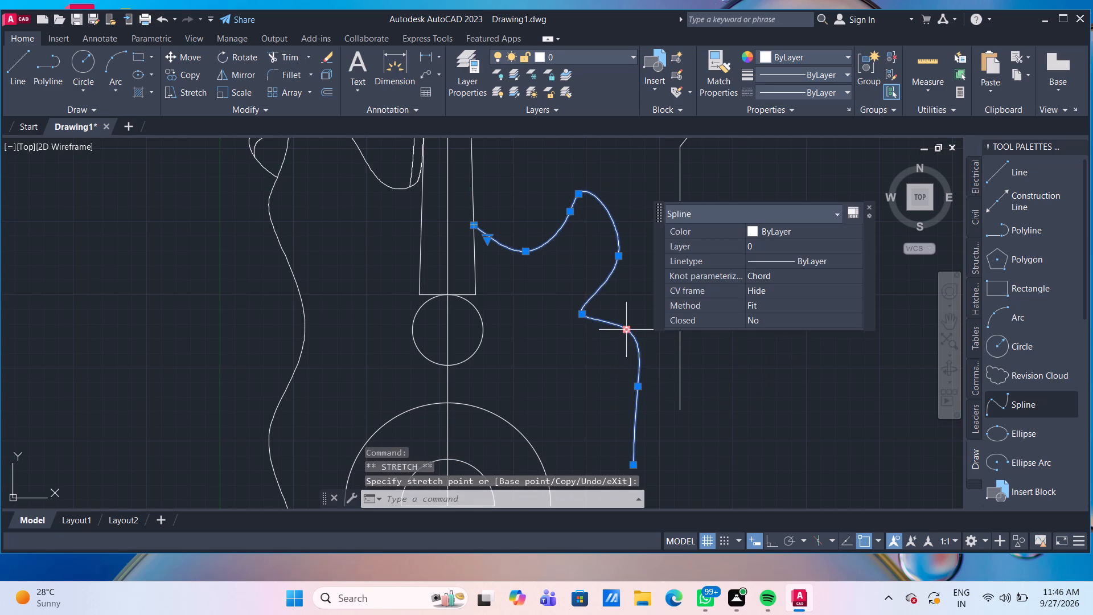
{"action": "left_click", "coordinate": [640, 388]}
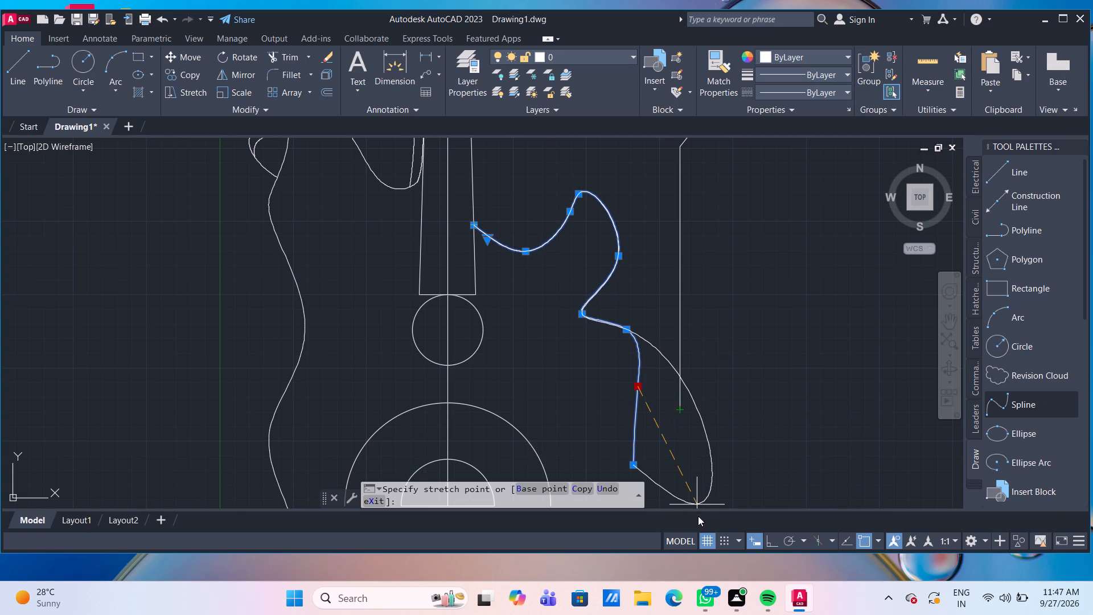
{"action": "scroll", "coordinate": [695, 492], "scroll_direction": "down", "scroll_amount": 1}
{"action": "middle_click_drag", "start_coordinate": [695, 492], "coordinate": [621, 372]}
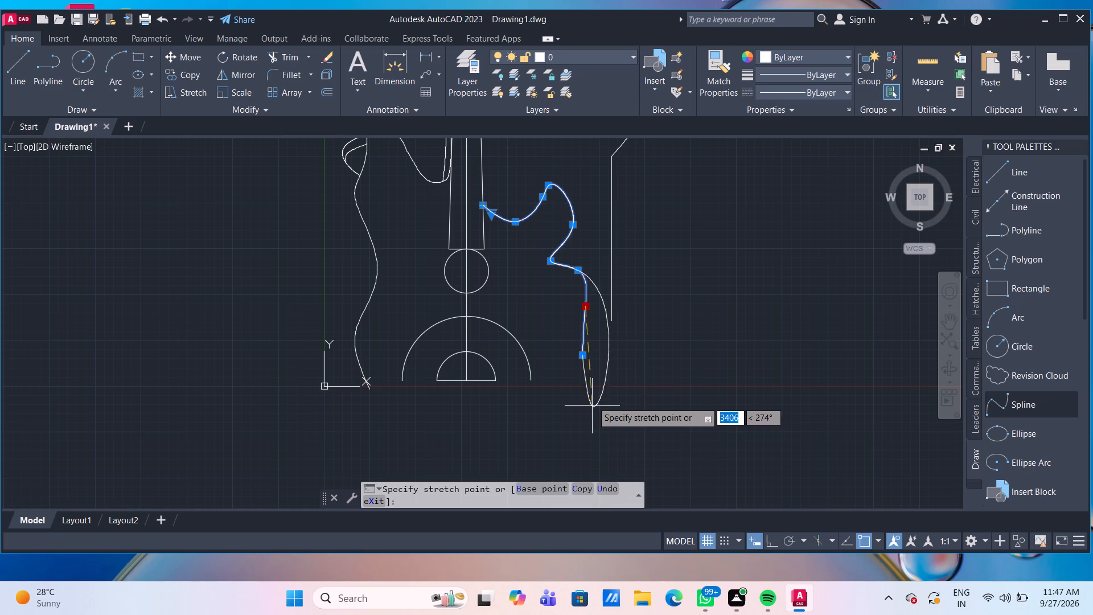
{"action": "left_click", "coordinate": [610, 360]}
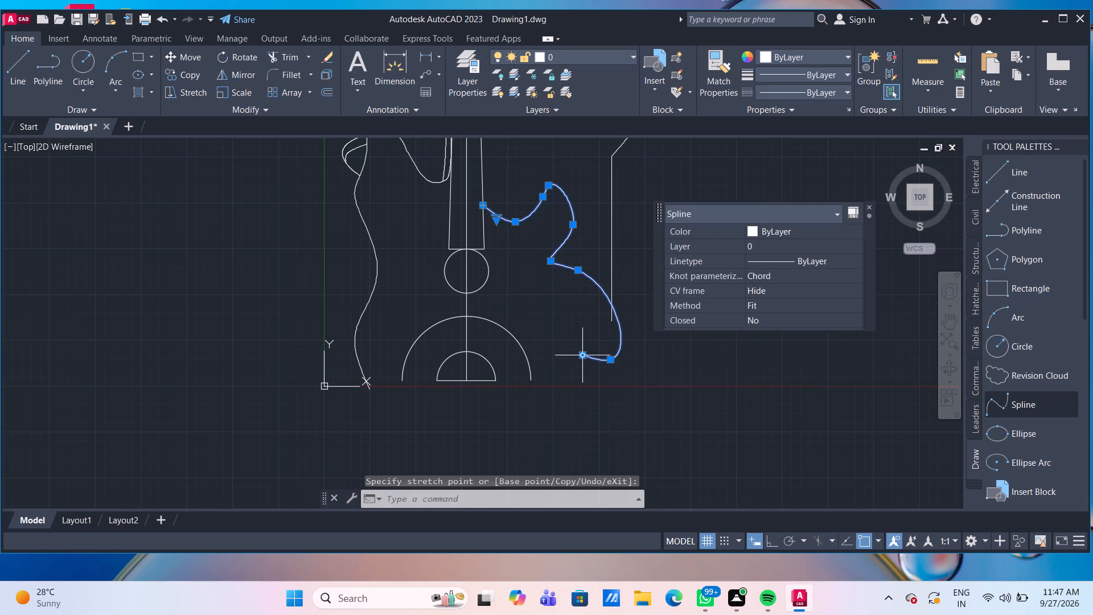
Stretch the right body spline's lower end fit point about 1839 mm down, slightly toward the centre line.
{"action": "left_click", "coordinate": [580, 357]}
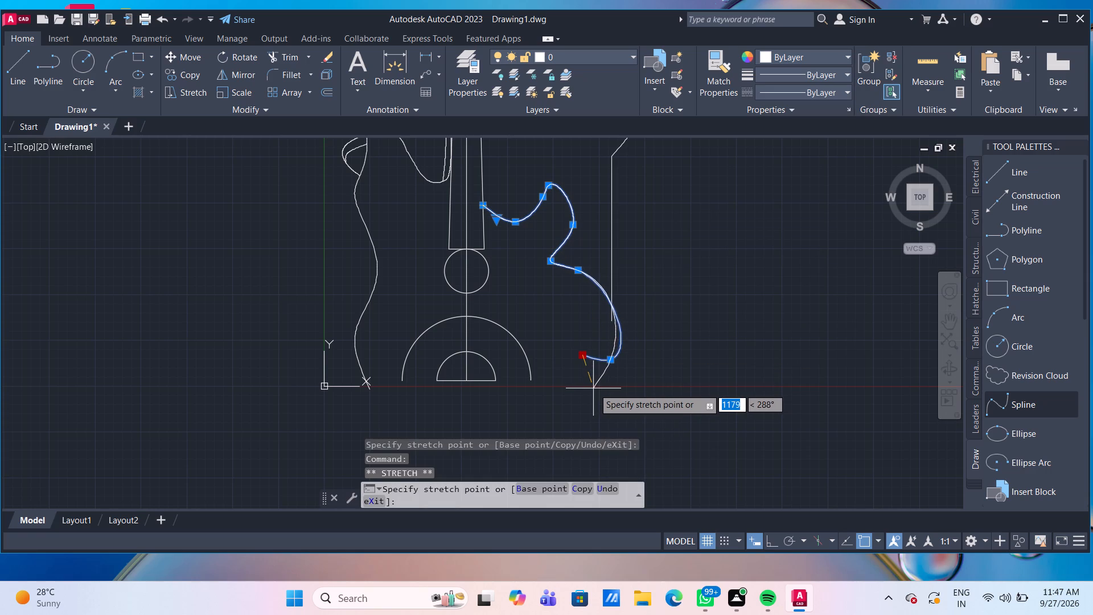
{"action": "left_click", "coordinate": [574, 409]}
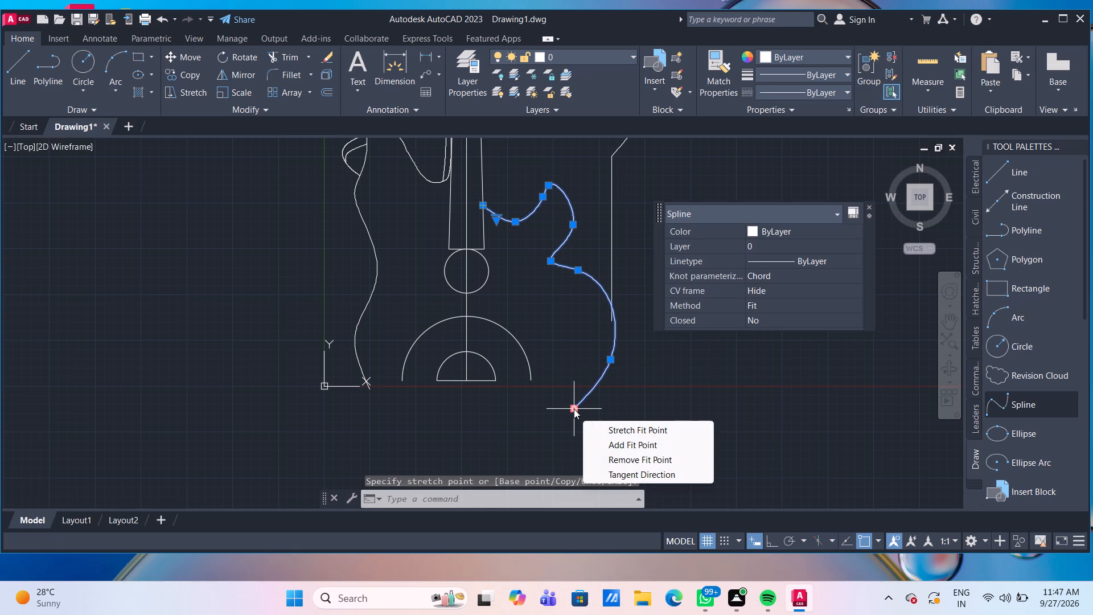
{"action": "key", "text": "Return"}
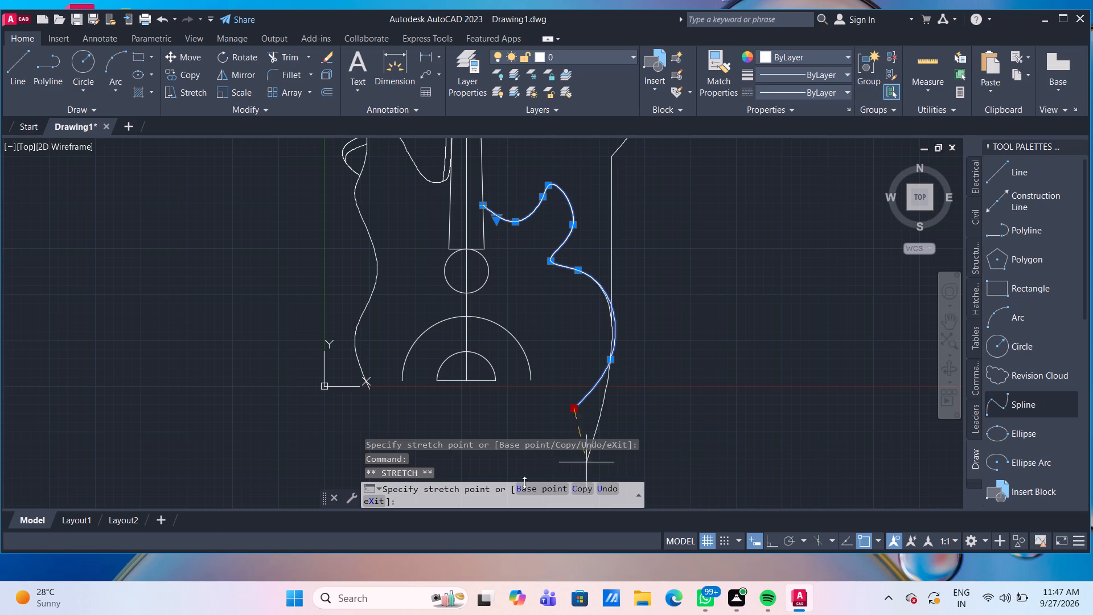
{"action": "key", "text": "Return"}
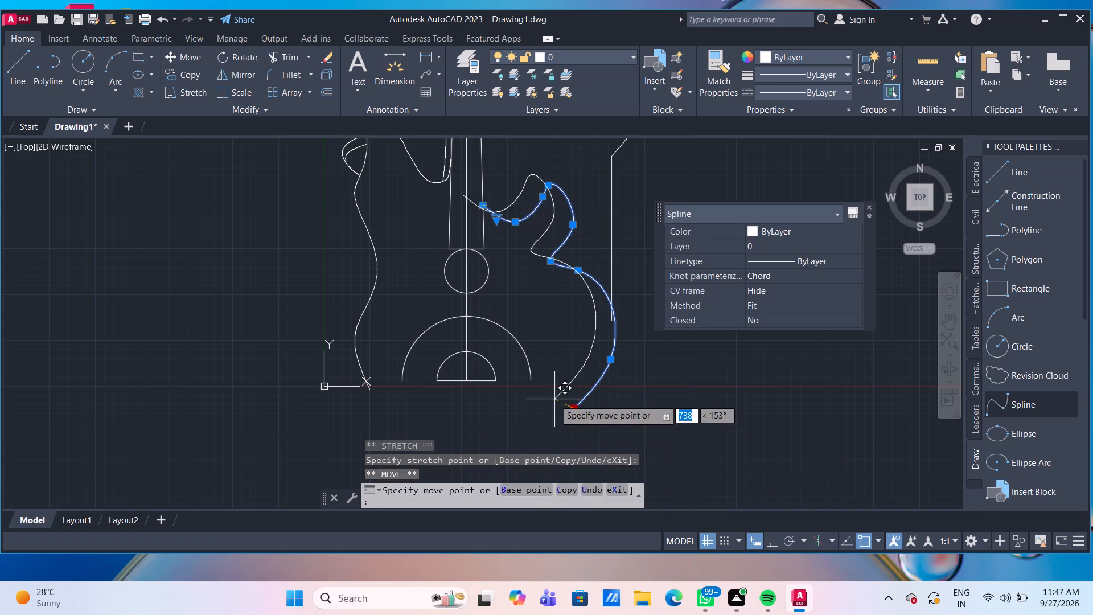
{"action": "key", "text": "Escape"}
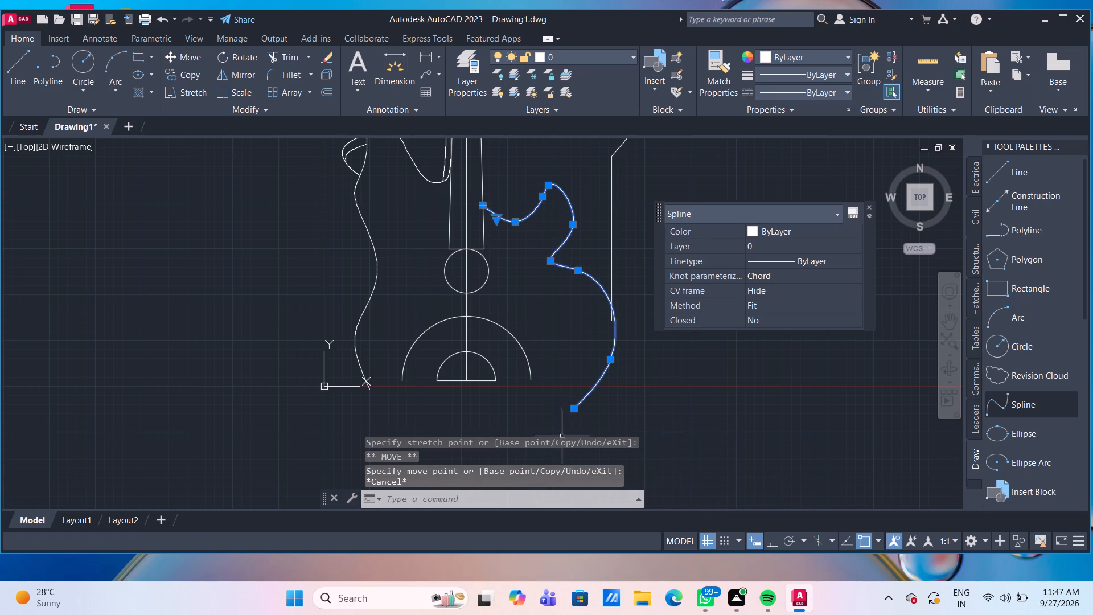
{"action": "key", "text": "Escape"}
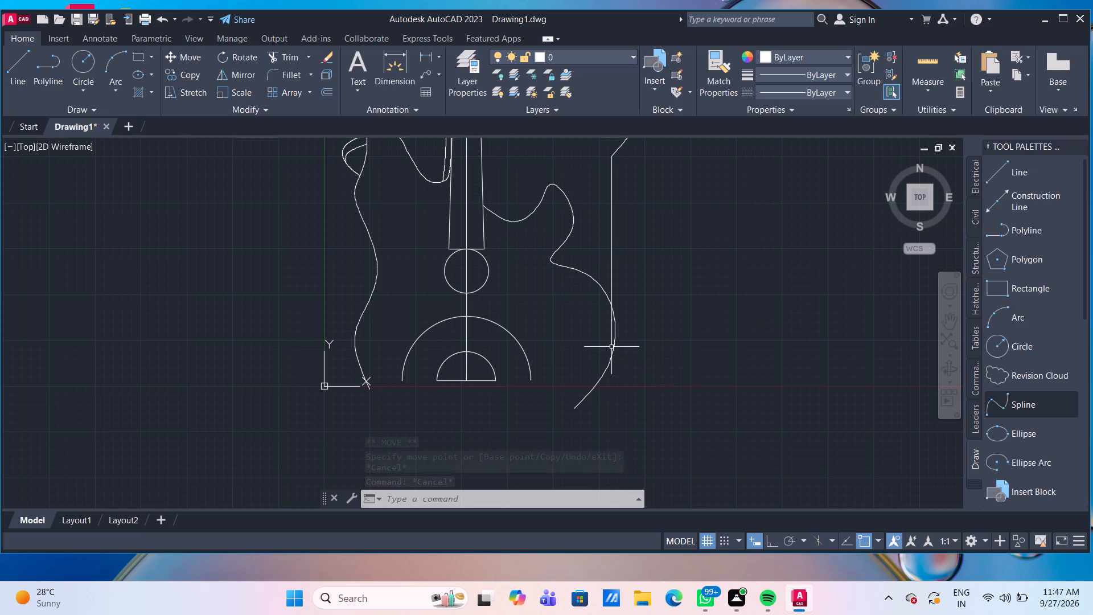
Stretch the right body spline's horn tip fit point and the one on its neck side upward and toward the neck.
{"action": "middle_click_drag", "start_coordinate": [526, 244], "coordinate": [506, 285]}
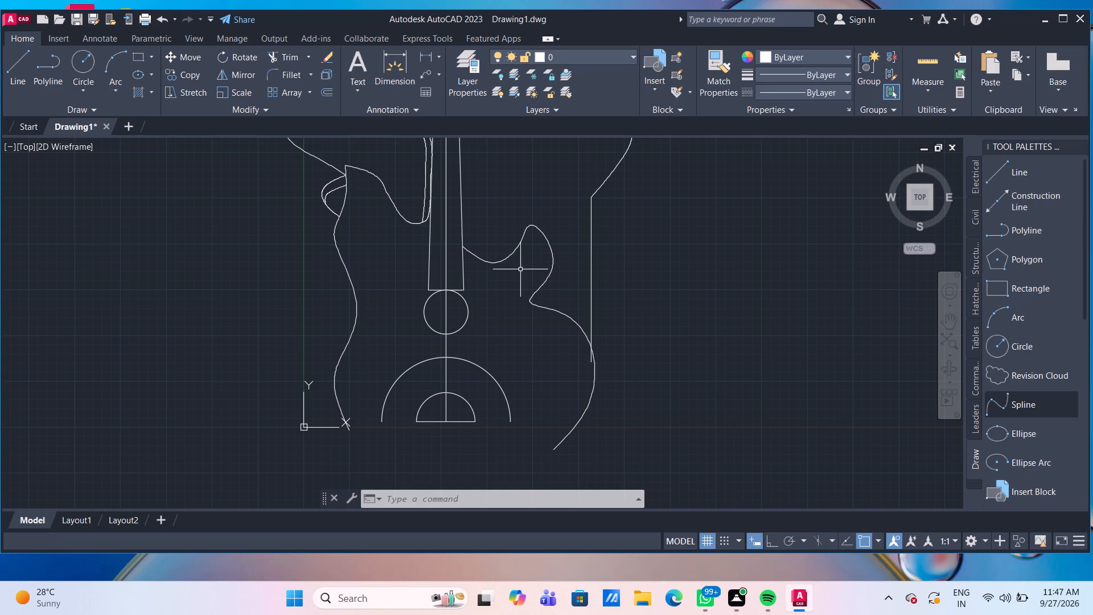
{"action": "left_click", "coordinate": [530, 228]}
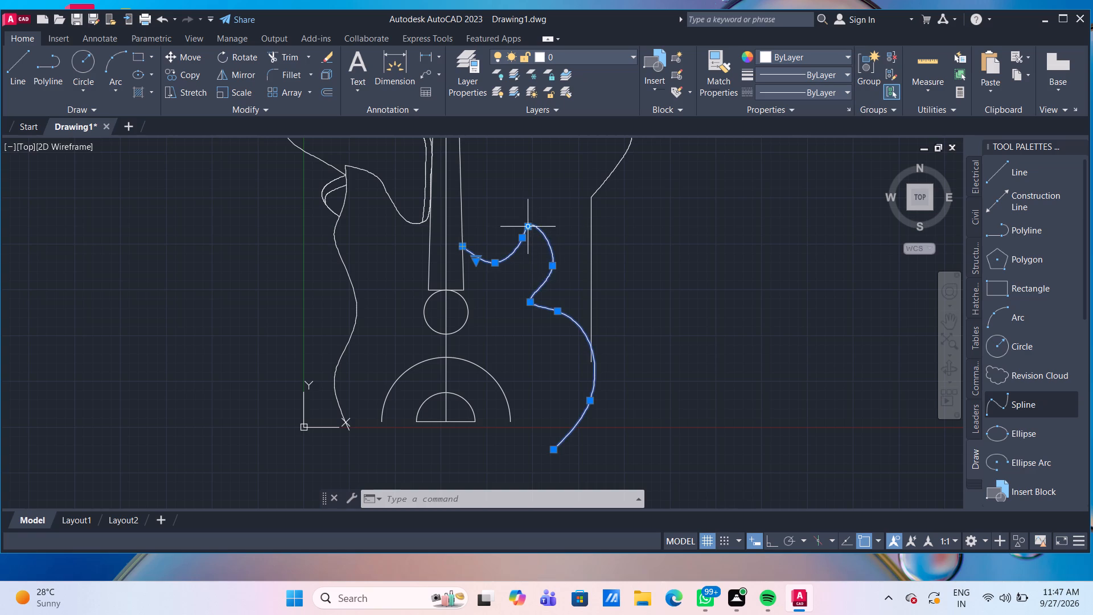
{"action": "scroll", "coordinate": [528, 222], "scroll_direction": "up", "scroll_amount": 2}
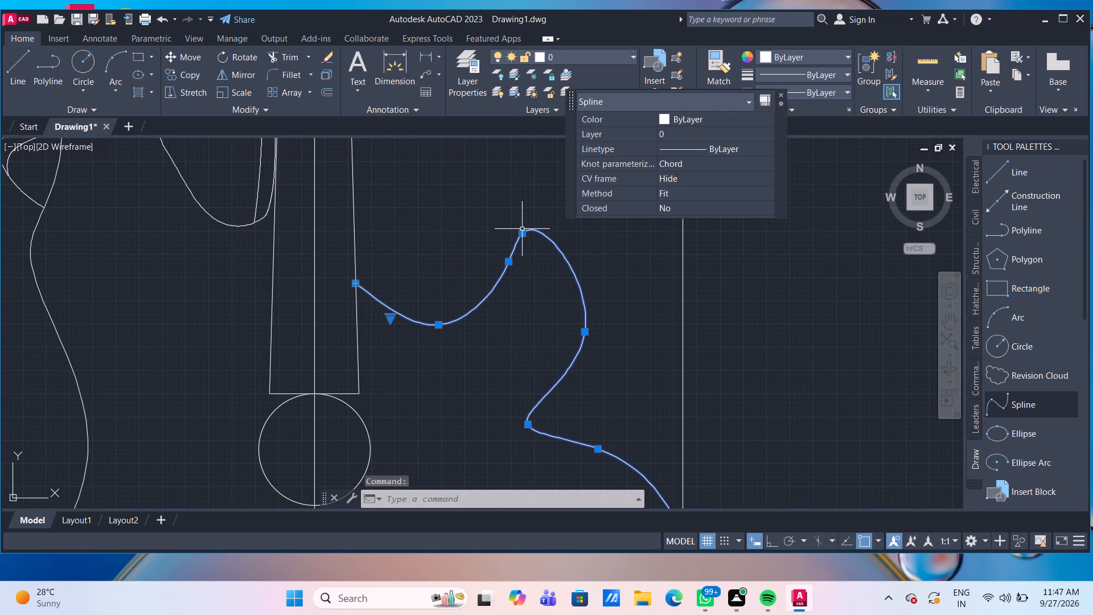
{"action": "left_click", "coordinate": [523, 232]}
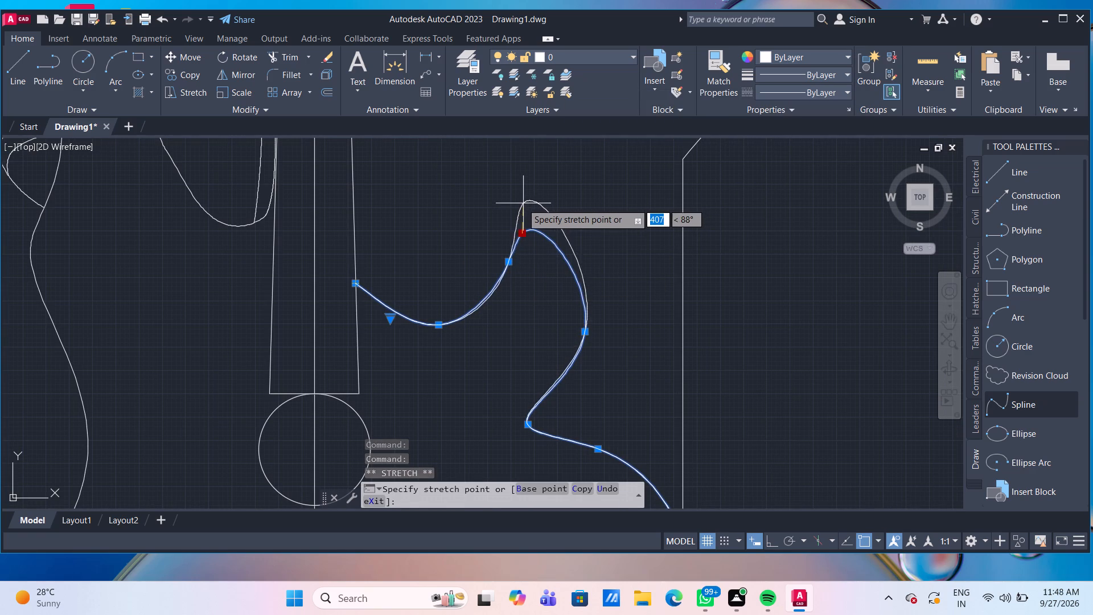
{"action": "left_click", "coordinate": [516, 204]}
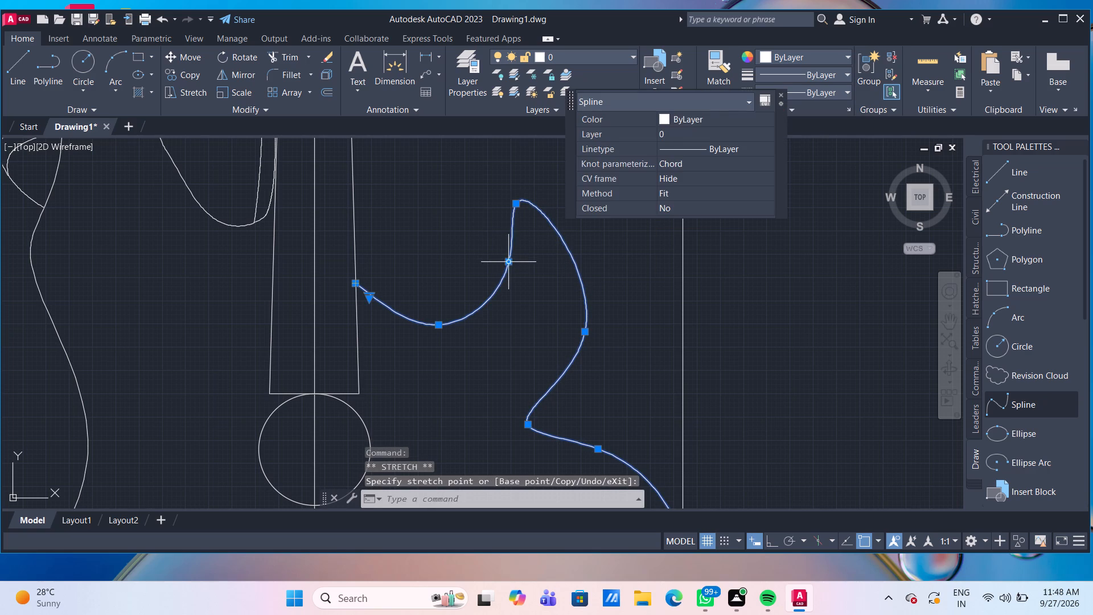
{"action": "left_click_drag", "start_coordinate": [509, 262], "coordinate": [503, 260]}
{"action": "left_click", "coordinate": [489, 249]}
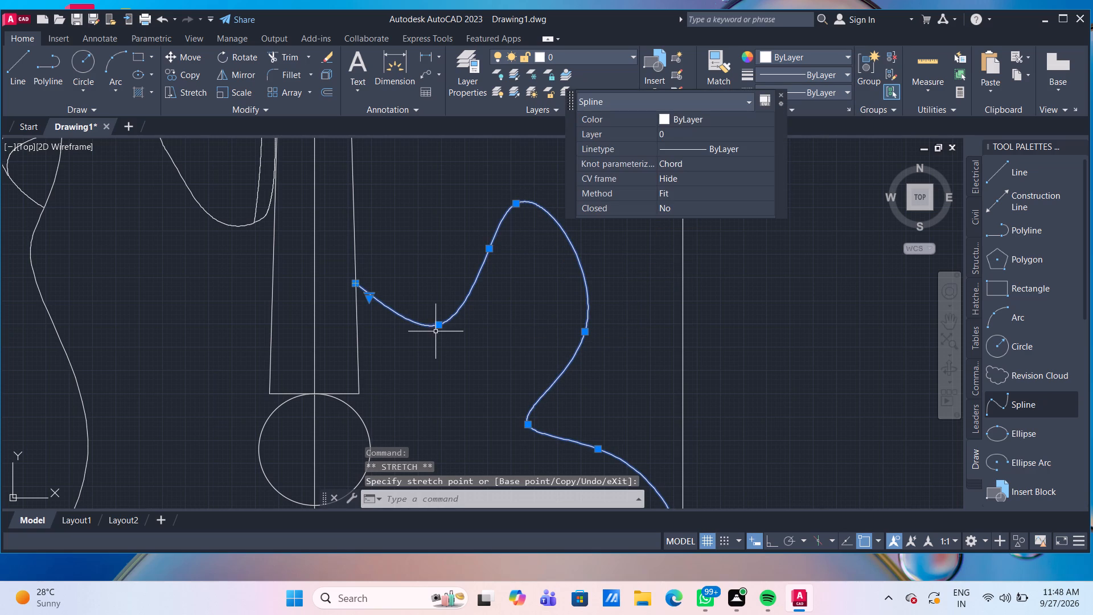
Raise the fit point in the dip beside the neck and the spline's neck-side end fit point, keeping the end on the neck's right edge.
{"action": "left_click", "coordinate": [439, 323]}
{"action": "left_click", "coordinate": [437, 304]}
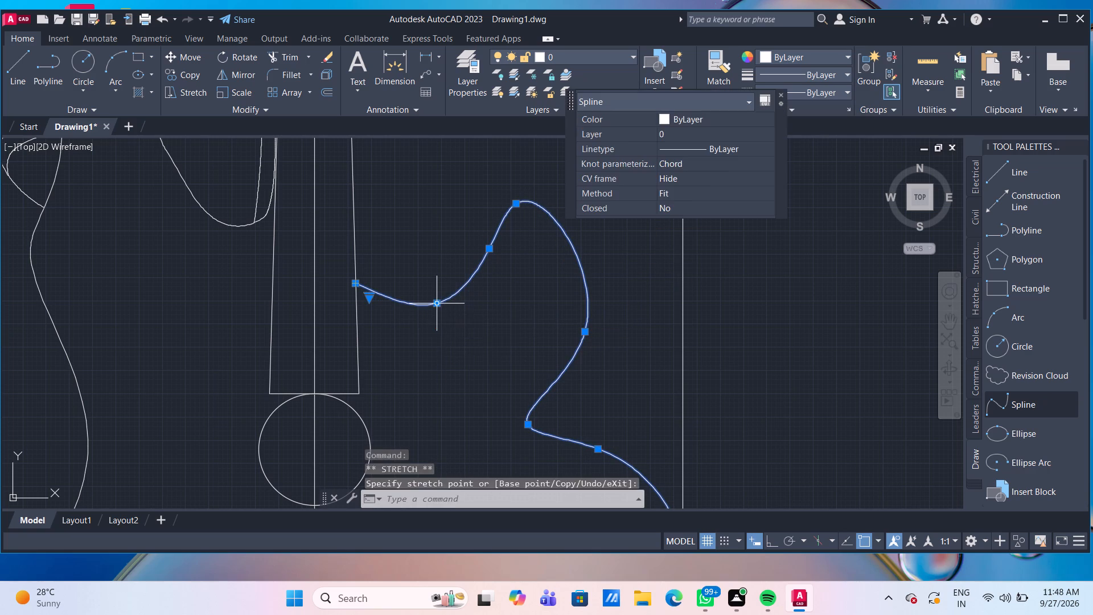
{"action": "left_click", "coordinate": [357, 285]}
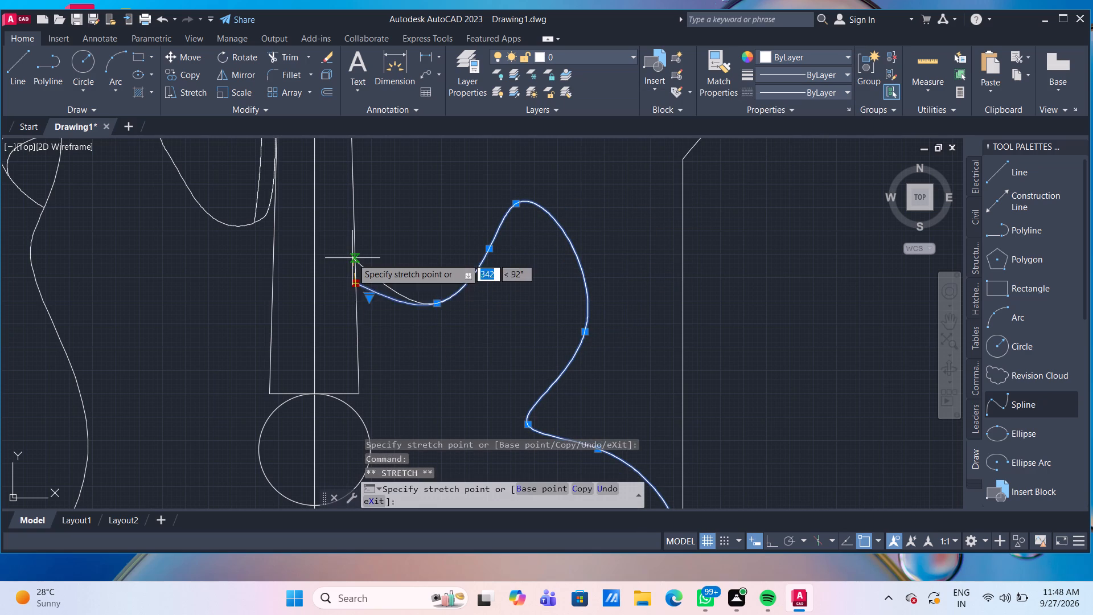
{"action": "left_click", "coordinate": [354, 249]}
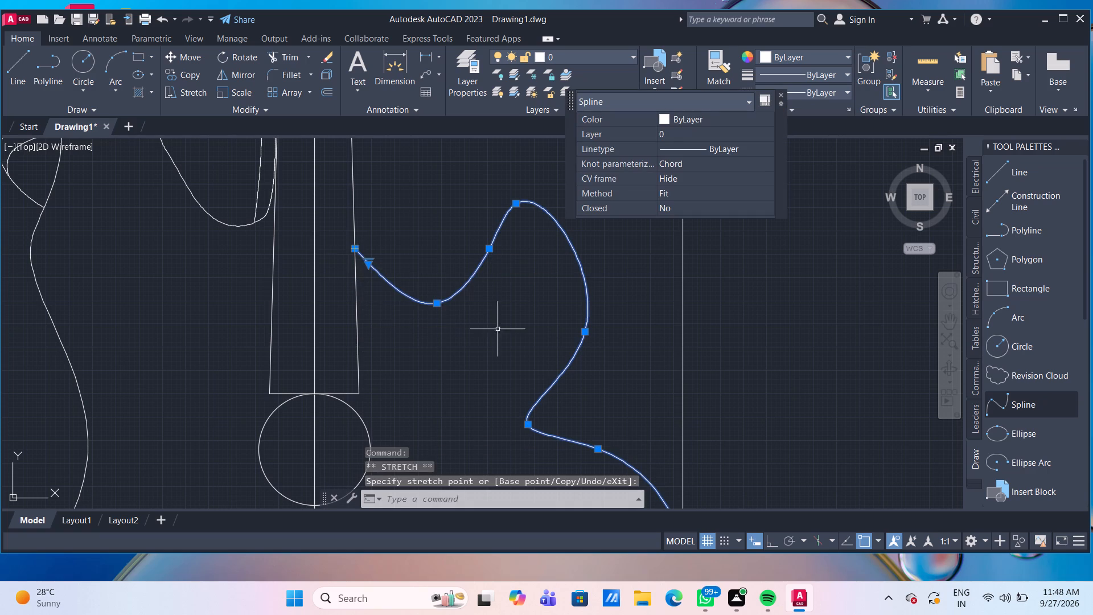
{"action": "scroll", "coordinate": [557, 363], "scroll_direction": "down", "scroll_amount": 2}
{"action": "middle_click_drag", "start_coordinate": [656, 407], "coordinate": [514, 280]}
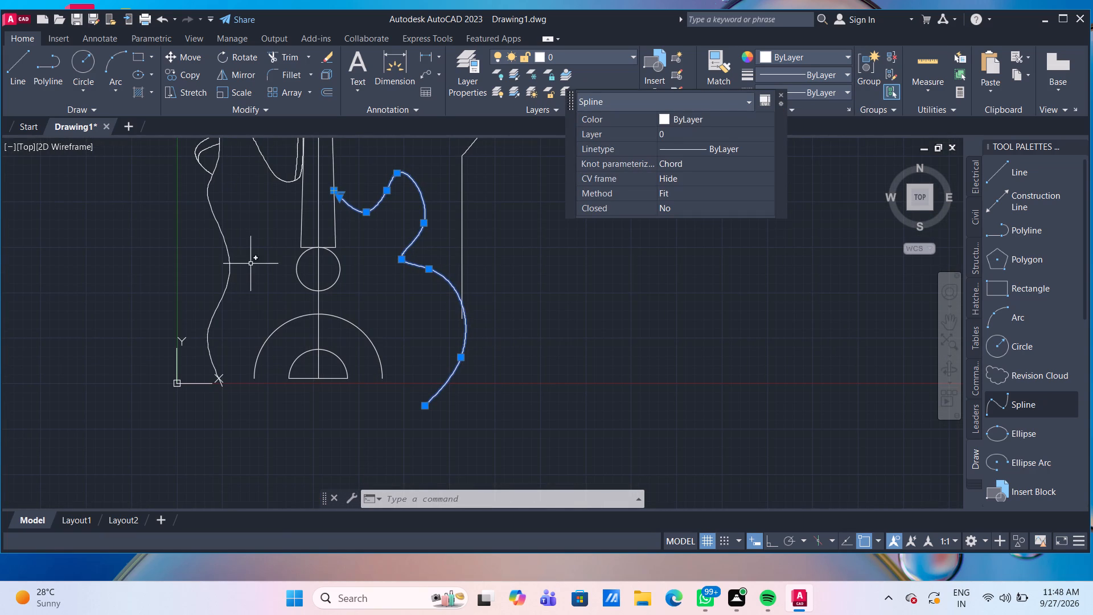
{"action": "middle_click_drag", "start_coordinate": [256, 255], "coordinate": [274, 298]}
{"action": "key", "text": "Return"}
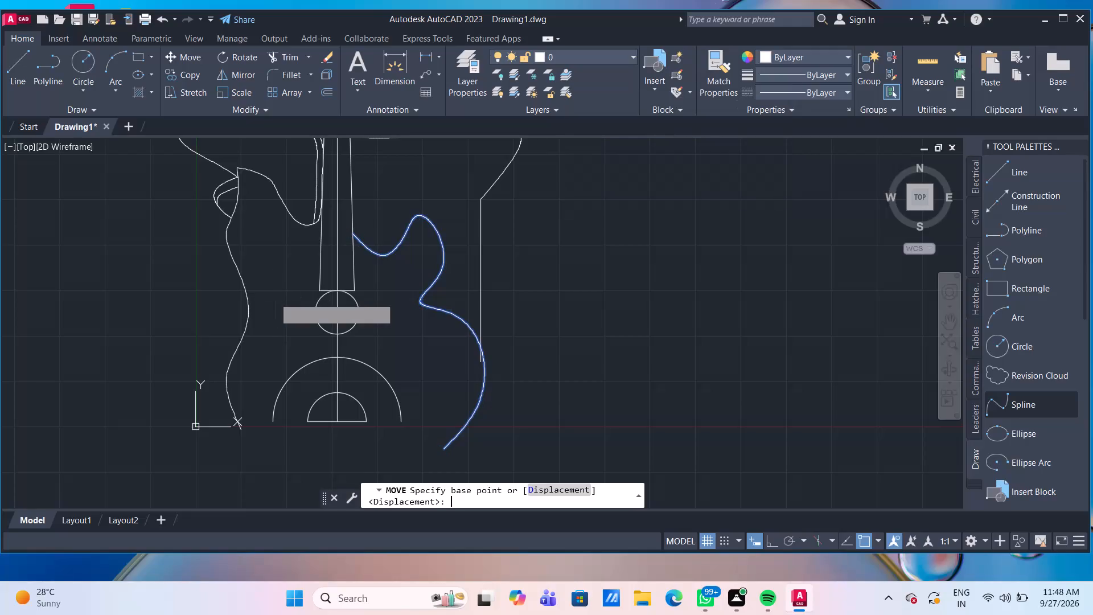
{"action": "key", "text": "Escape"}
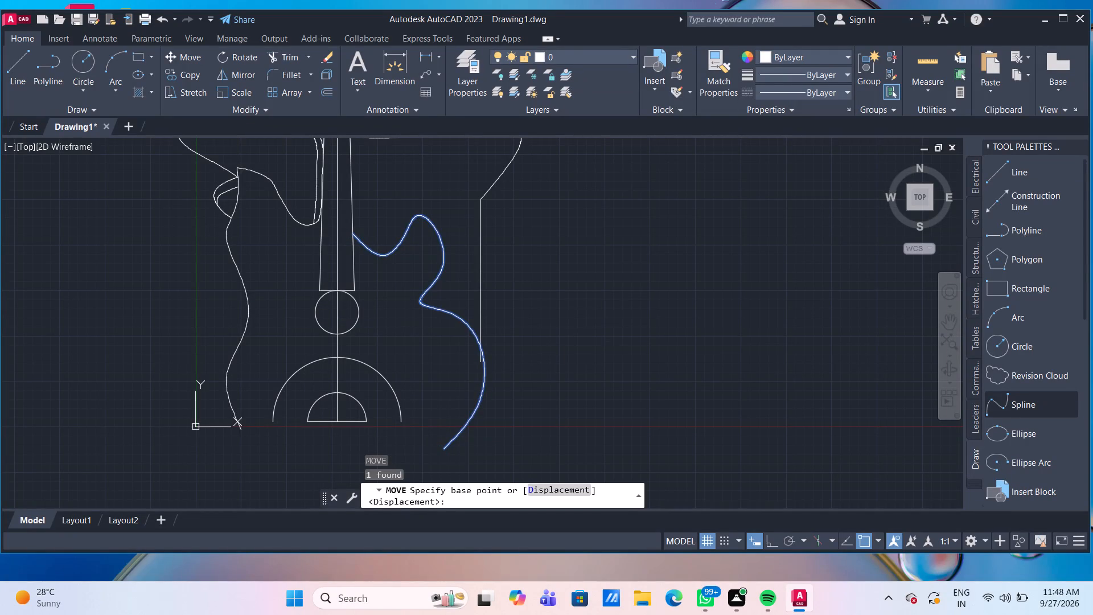
Add three control vertices along the right body spline's lower bulge with Edit Spline's vertex editing.
{"action": "scroll", "coordinate": [611, 350], "scroll_direction": "down", "scroll_amount": 1}
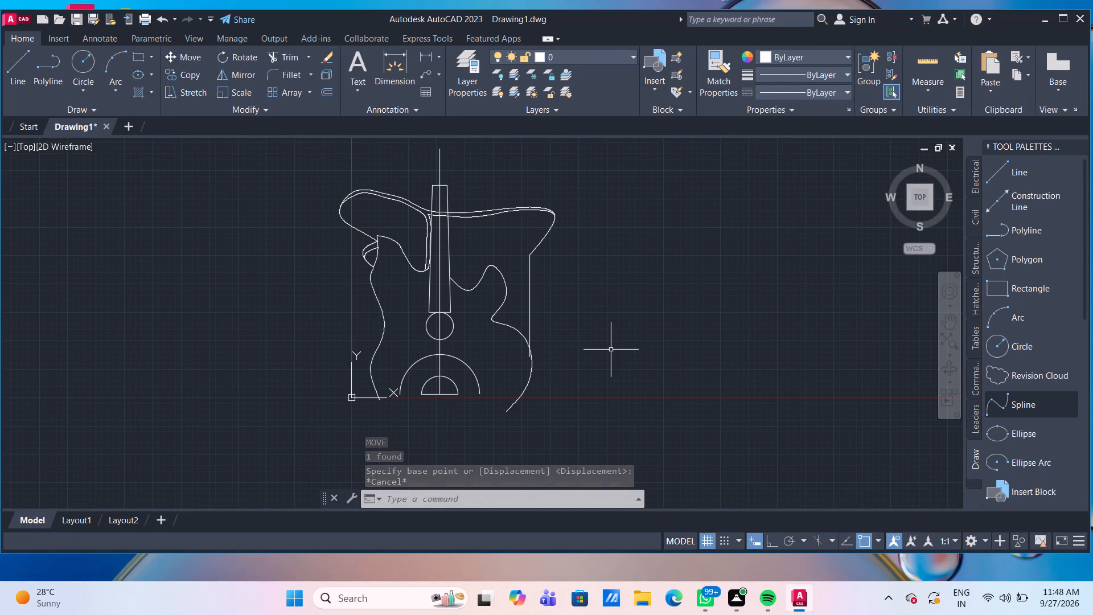
{"action": "scroll", "coordinate": [499, 383], "scroll_direction": "up", "scroll_amount": 2}
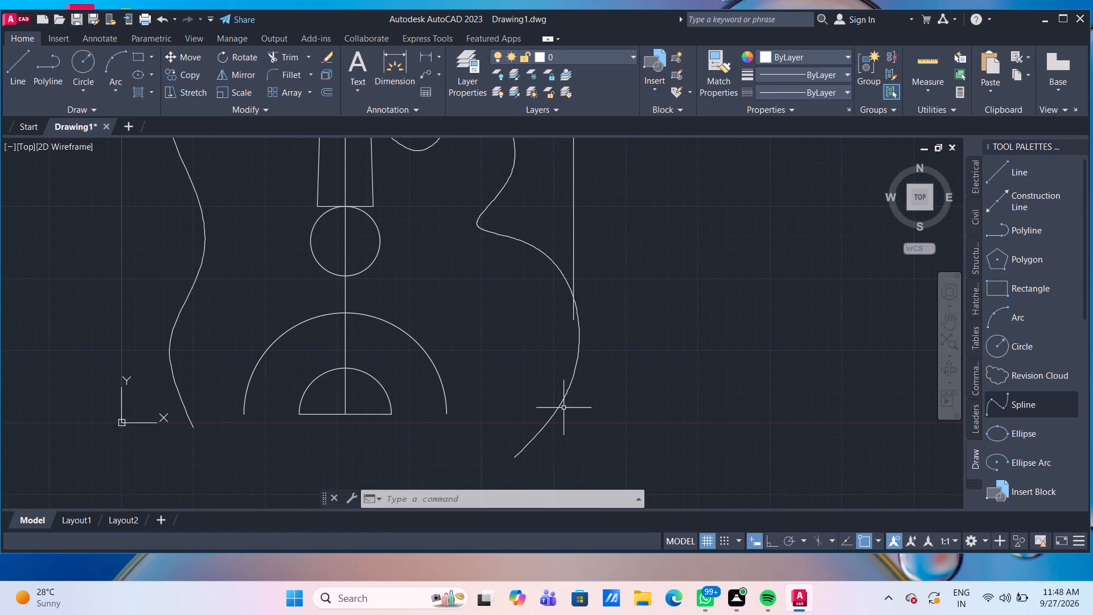
{"action": "left_click", "coordinate": [568, 392]}
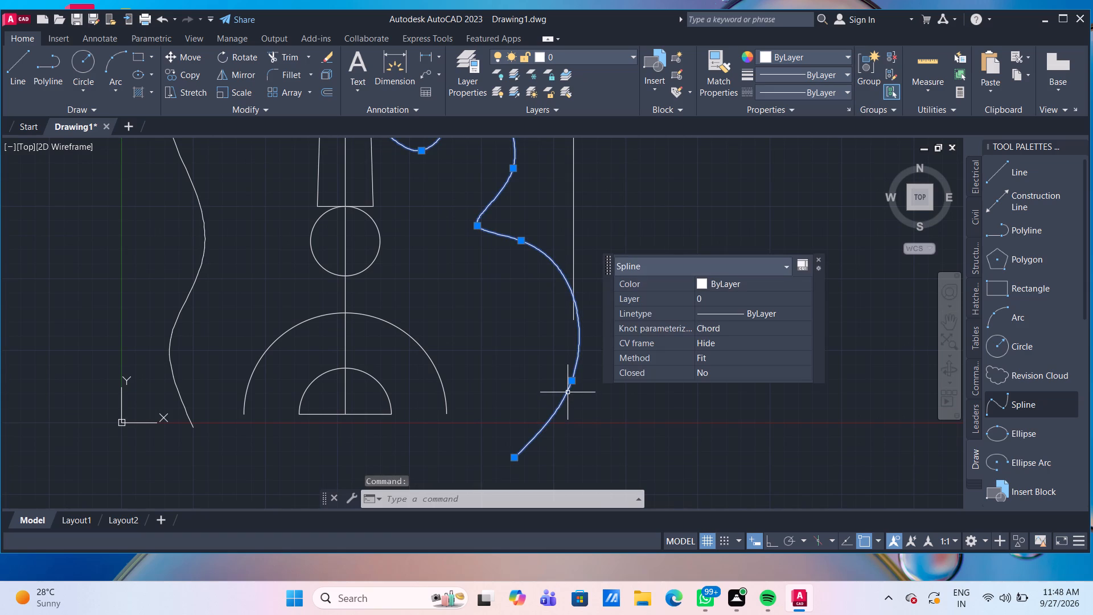
{"action": "left_click", "coordinate": [286, 110]}
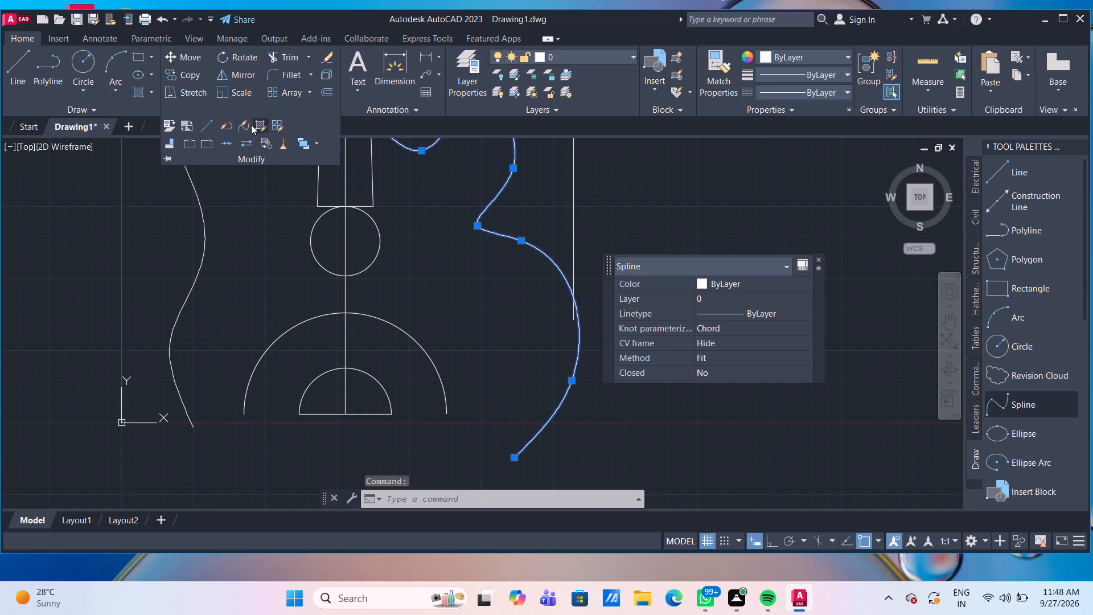
{"action": "left_click", "coordinate": [242, 127]}
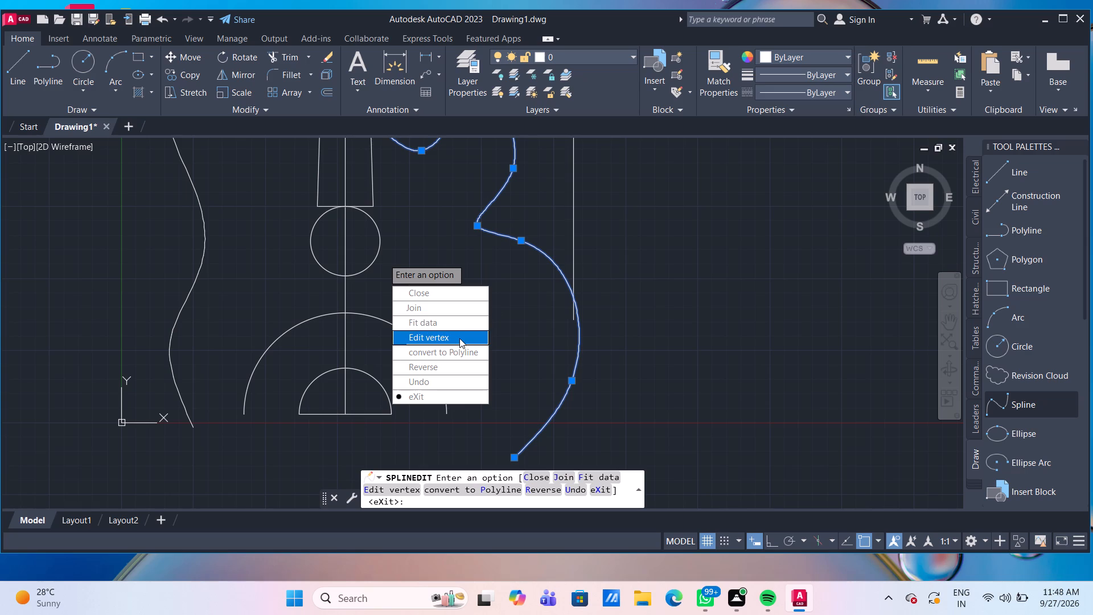
{"action": "left_click_drag", "start_coordinate": [459, 339], "coordinate": [483, 307]}
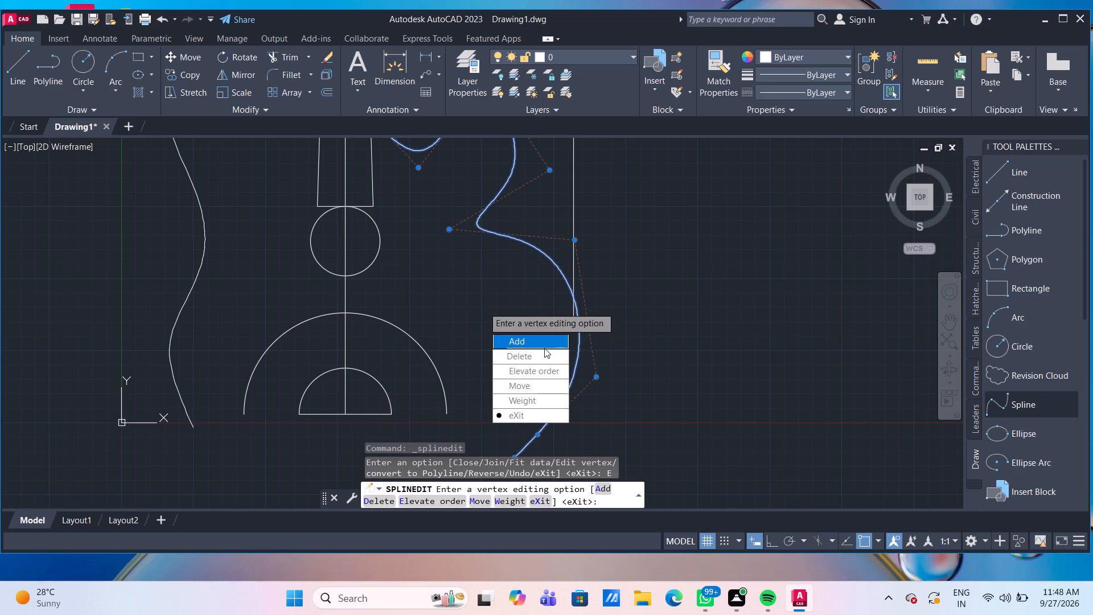
{"action": "left_click_drag", "start_coordinate": [544, 339], "coordinate": [483, 307]}
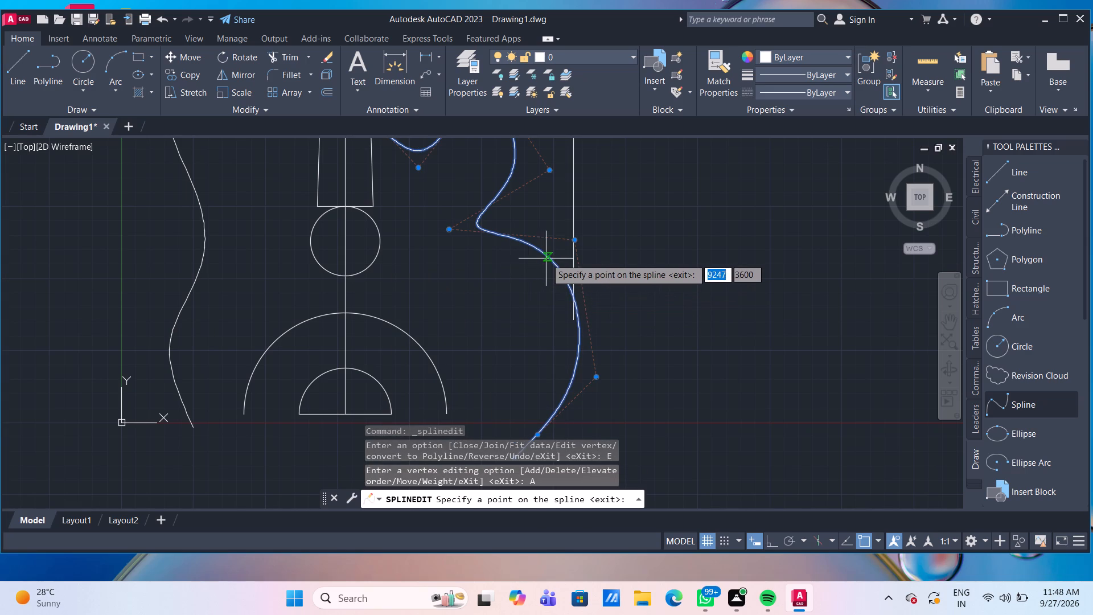
{"action": "left_click", "coordinate": [560, 276]}
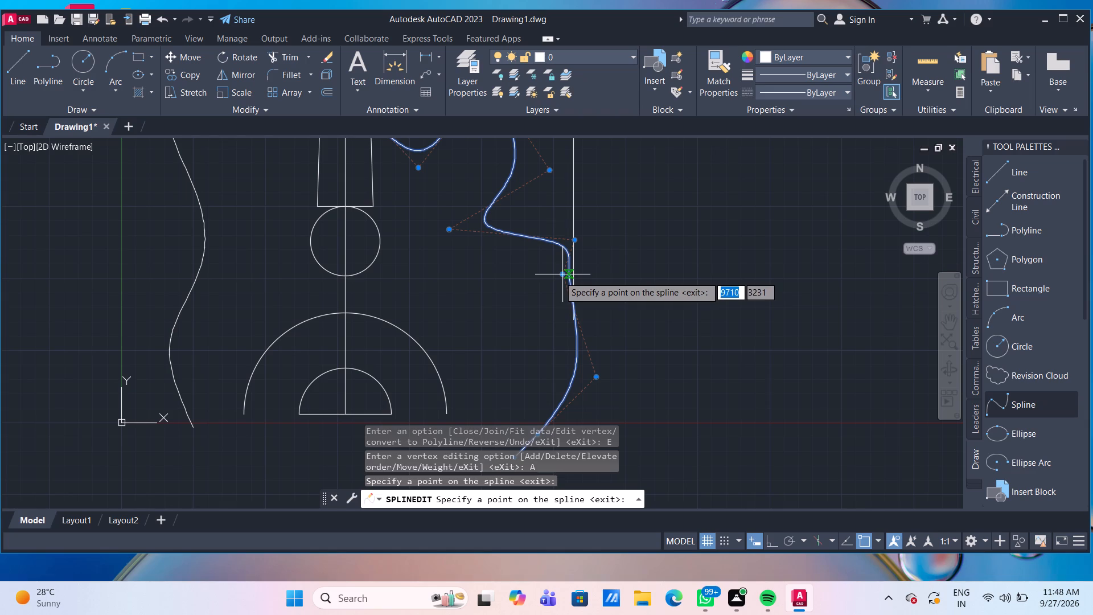
{"action": "left_click", "coordinate": [578, 340]}
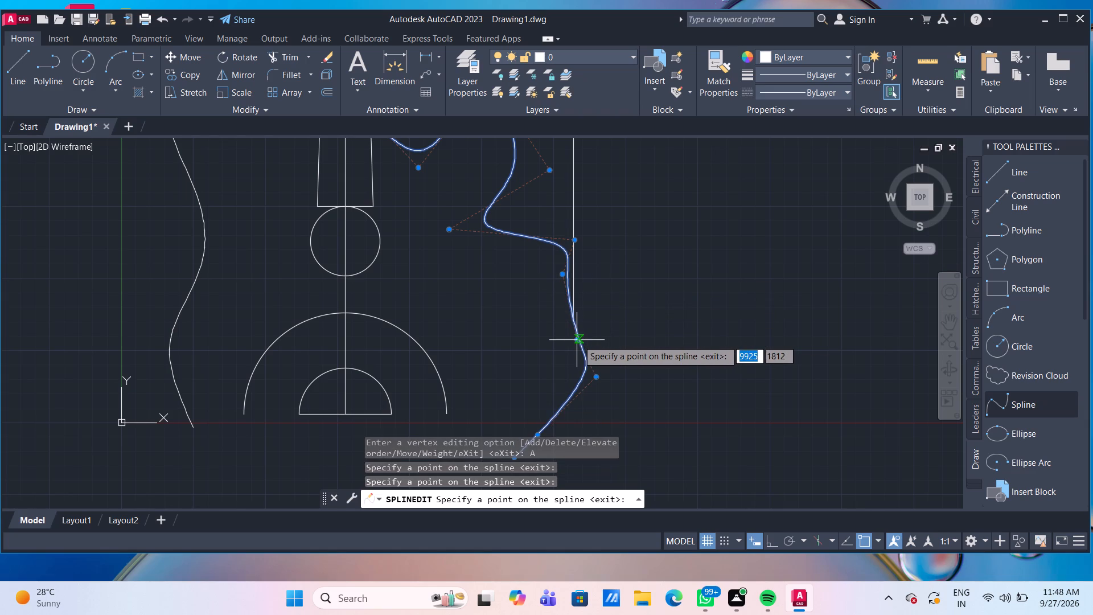
{"action": "left_click", "coordinate": [567, 403]}
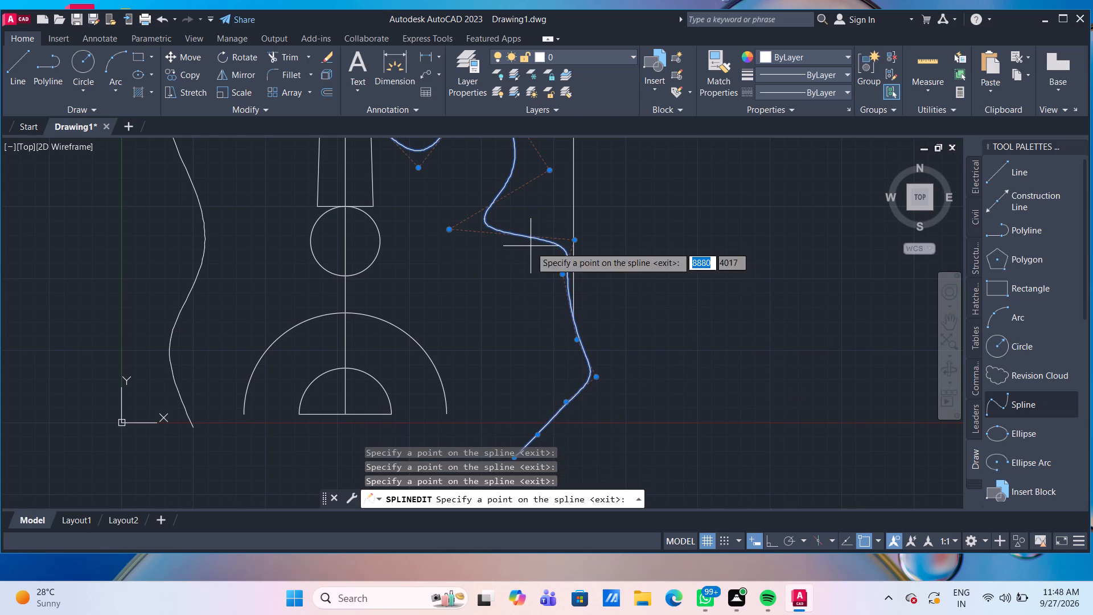
{"action": "key", "text": "Return"}
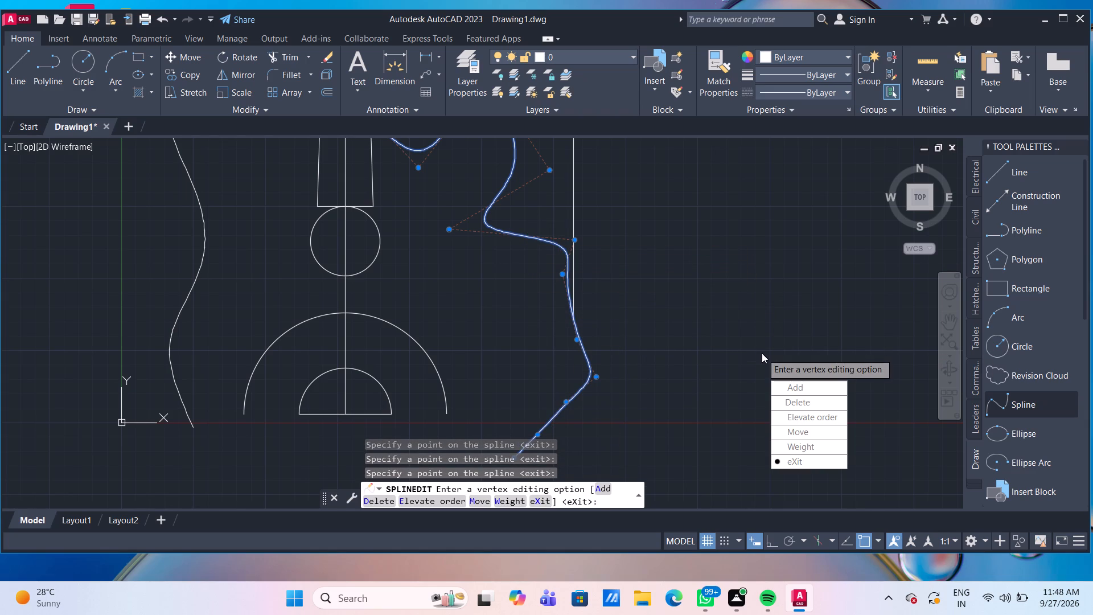
Leave Edit Spline and undo the vertex additions on the right body spline's lower bulge.
{"action": "left_click_drag", "start_coordinate": [809, 460], "coordinate": [762, 353]}
{"action": "left_click_drag", "start_coordinate": [808, 486], "coordinate": [762, 353]}
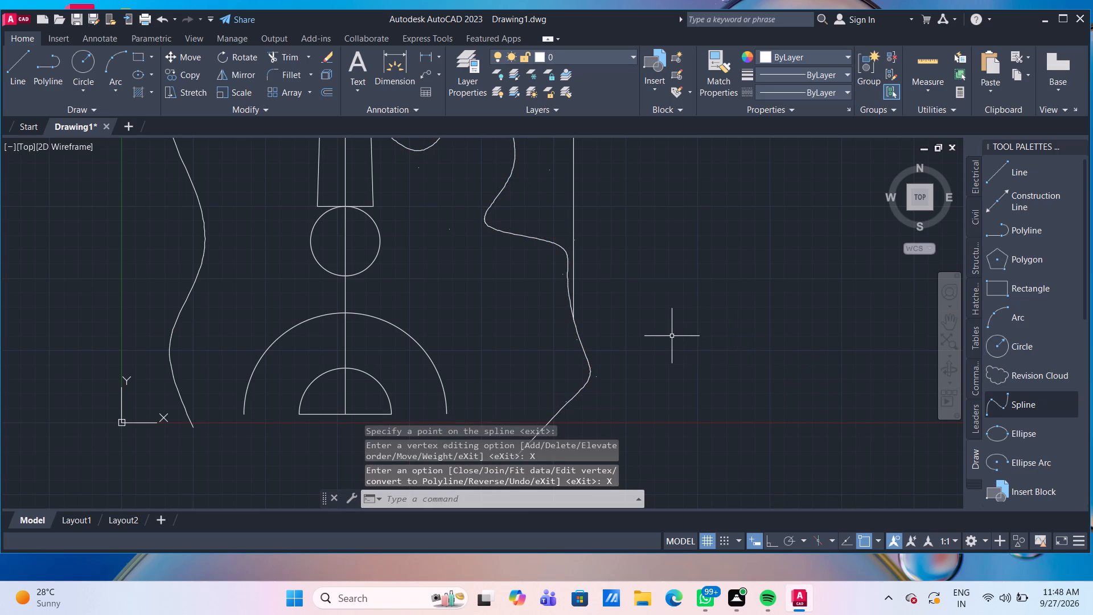
{"action": "scroll", "coordinate": [672, 336], "scroll_direction": "down", "scroll_amount": 3}
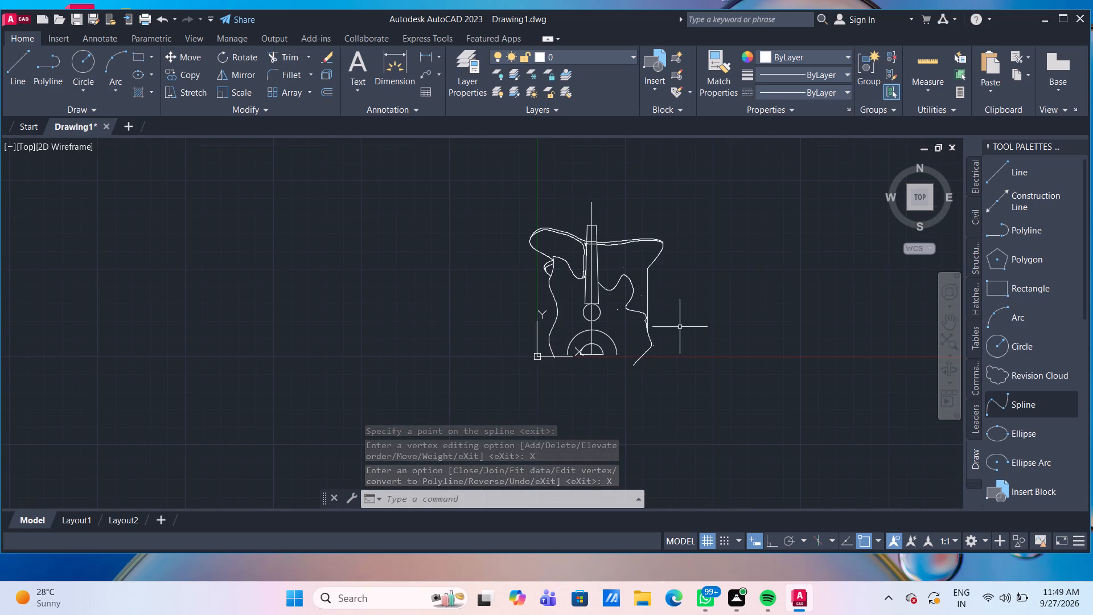
{"action": "scroll", "coordinate": [671, 321], "scroll_direction": "up", "scroll_amount": 2}
{"action": "key", "text": "Escape"}
{"action": "key", "text": "ctrl+z"}
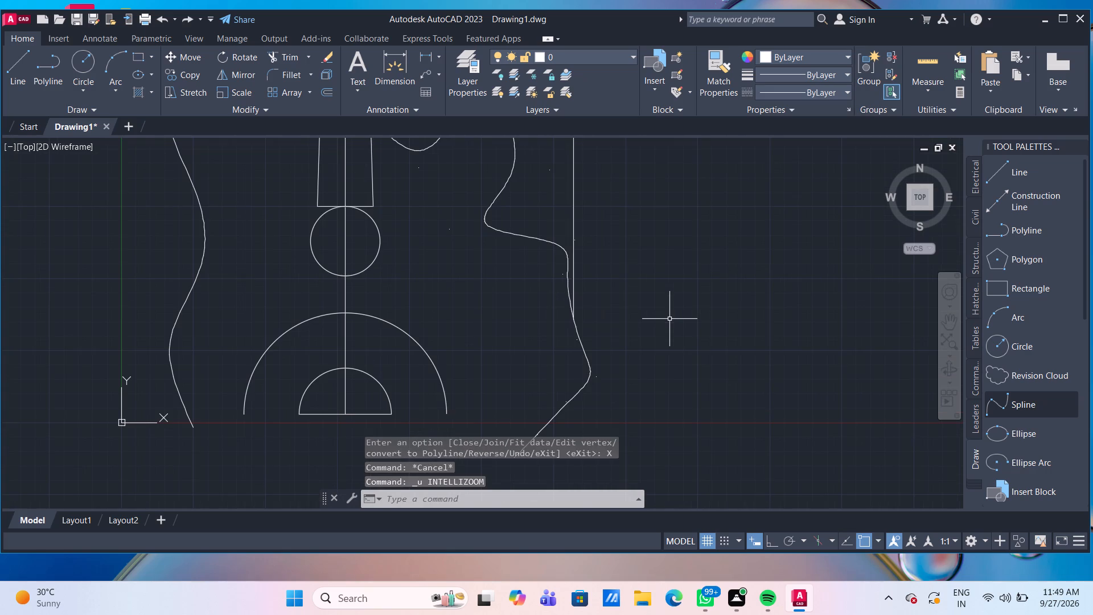
{"action": "key", "text": "ctrl+z"}
{"action": "scroll", "coordinate": [669, 319], "scroll_direction": "down", "scroll_amount": 2}
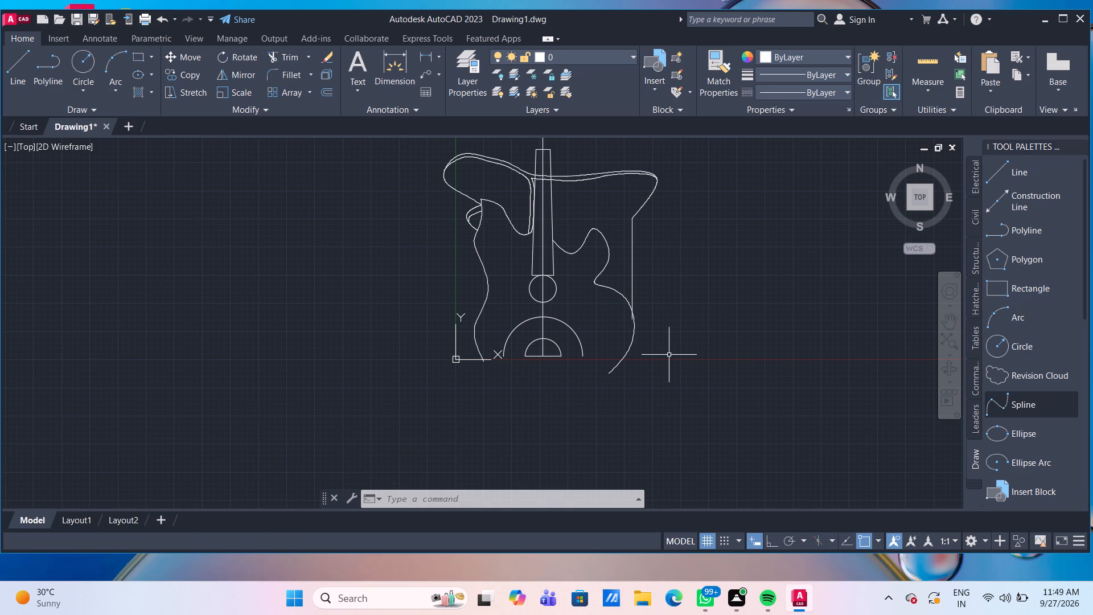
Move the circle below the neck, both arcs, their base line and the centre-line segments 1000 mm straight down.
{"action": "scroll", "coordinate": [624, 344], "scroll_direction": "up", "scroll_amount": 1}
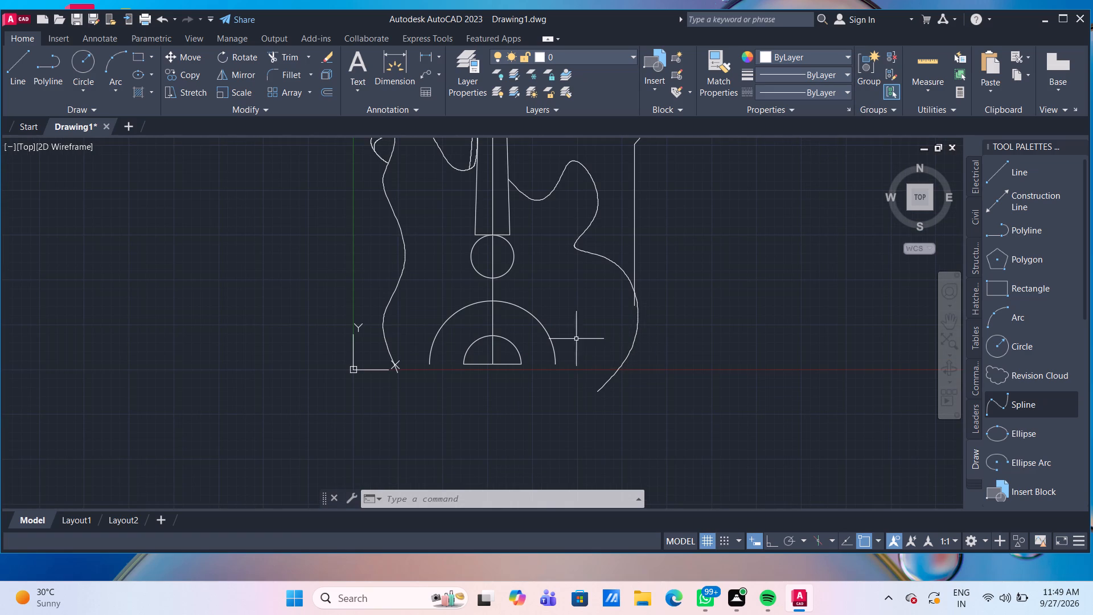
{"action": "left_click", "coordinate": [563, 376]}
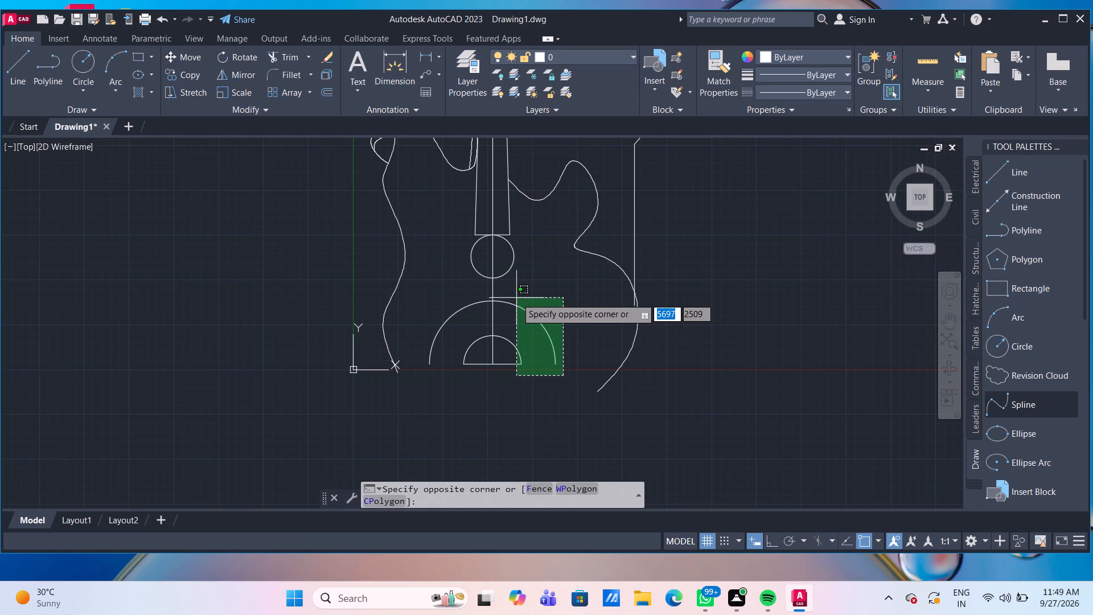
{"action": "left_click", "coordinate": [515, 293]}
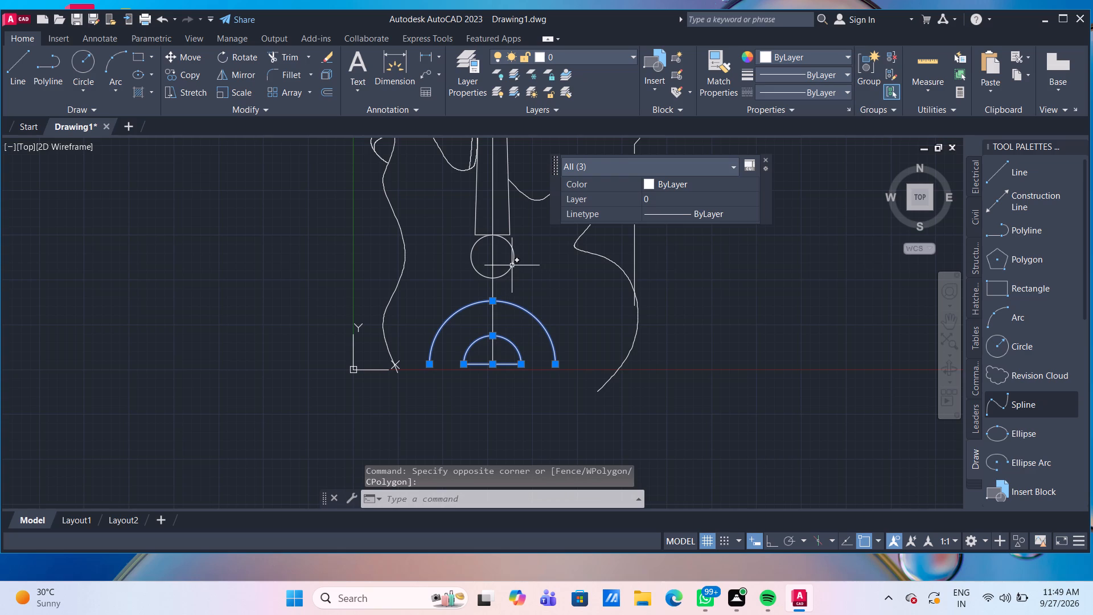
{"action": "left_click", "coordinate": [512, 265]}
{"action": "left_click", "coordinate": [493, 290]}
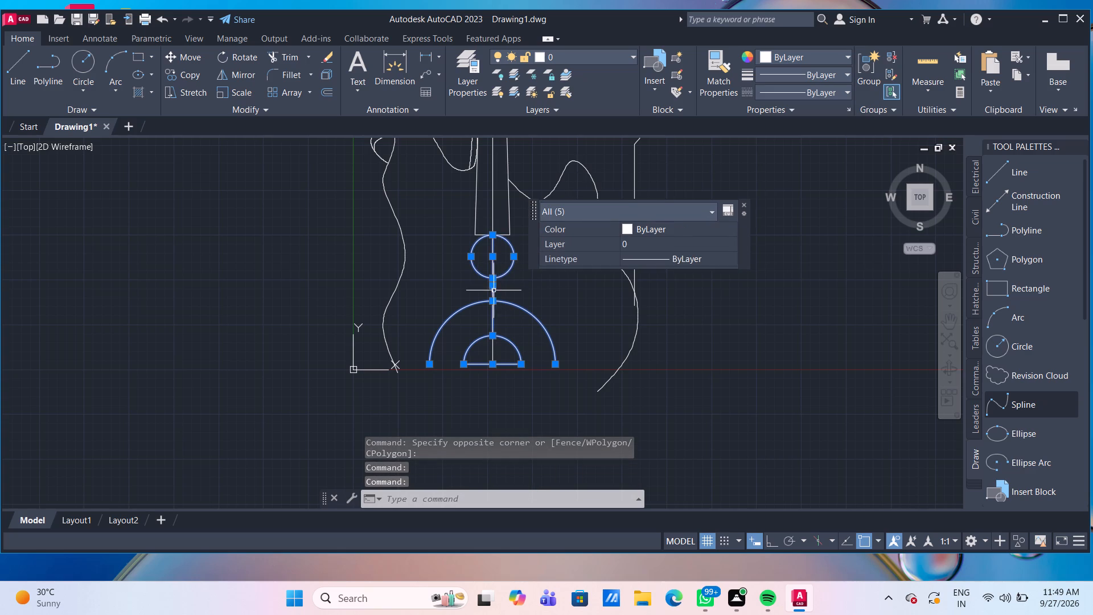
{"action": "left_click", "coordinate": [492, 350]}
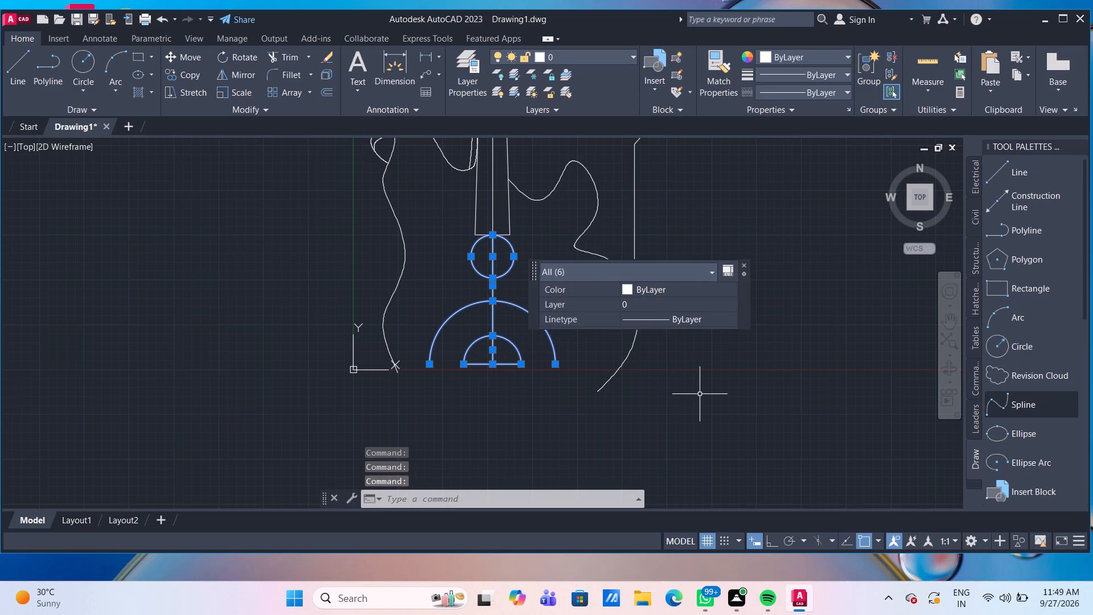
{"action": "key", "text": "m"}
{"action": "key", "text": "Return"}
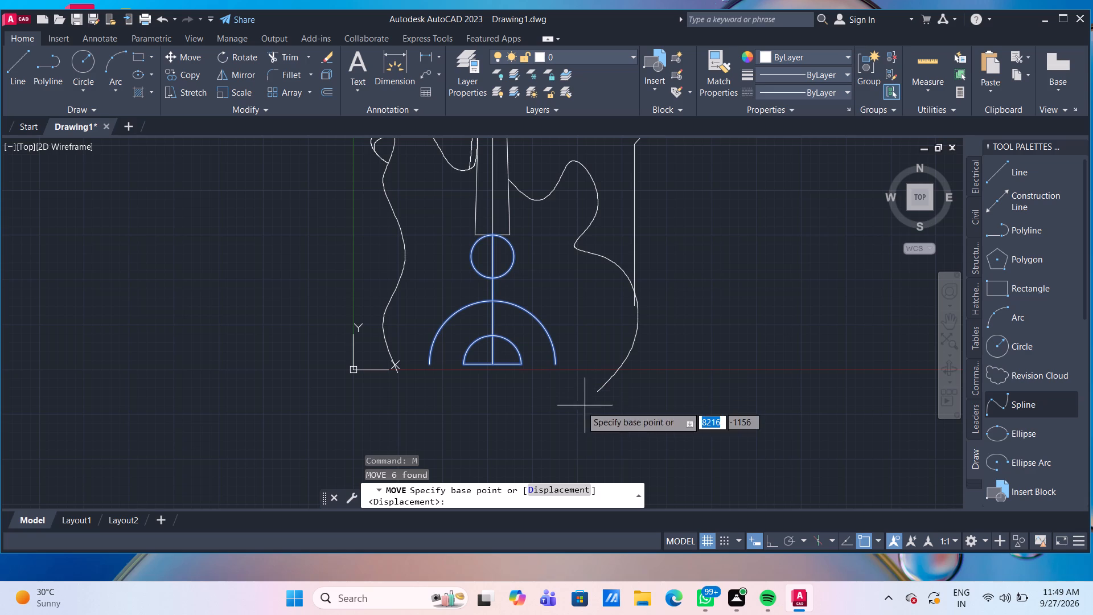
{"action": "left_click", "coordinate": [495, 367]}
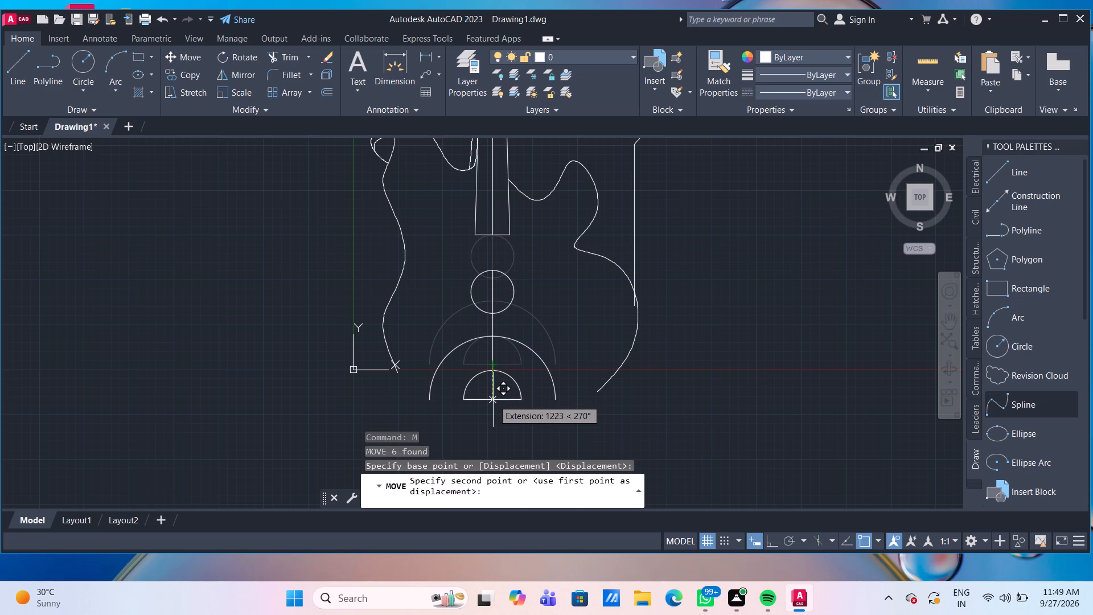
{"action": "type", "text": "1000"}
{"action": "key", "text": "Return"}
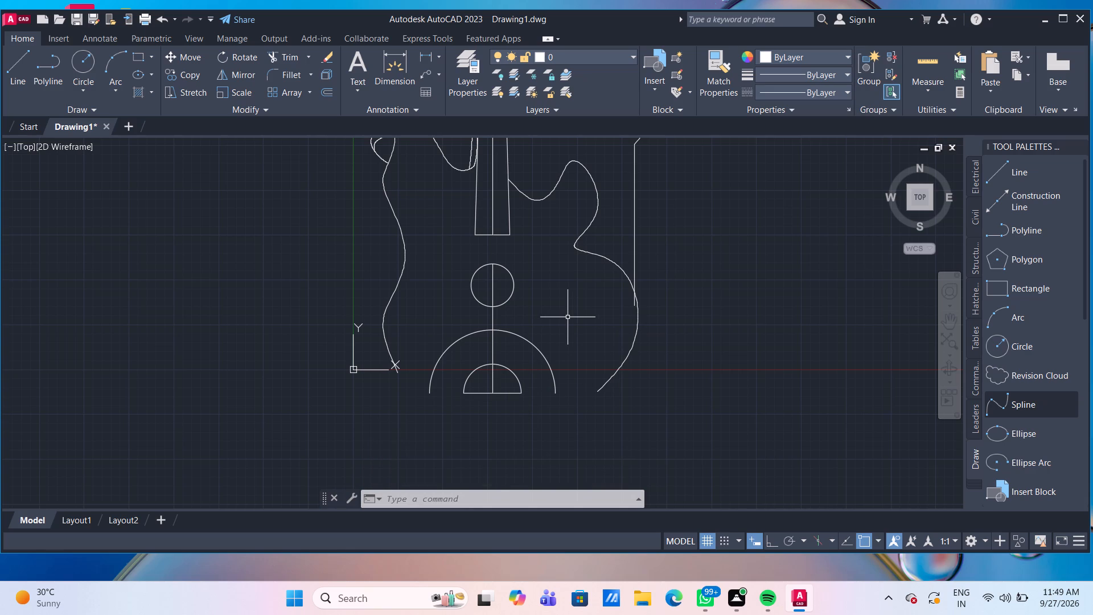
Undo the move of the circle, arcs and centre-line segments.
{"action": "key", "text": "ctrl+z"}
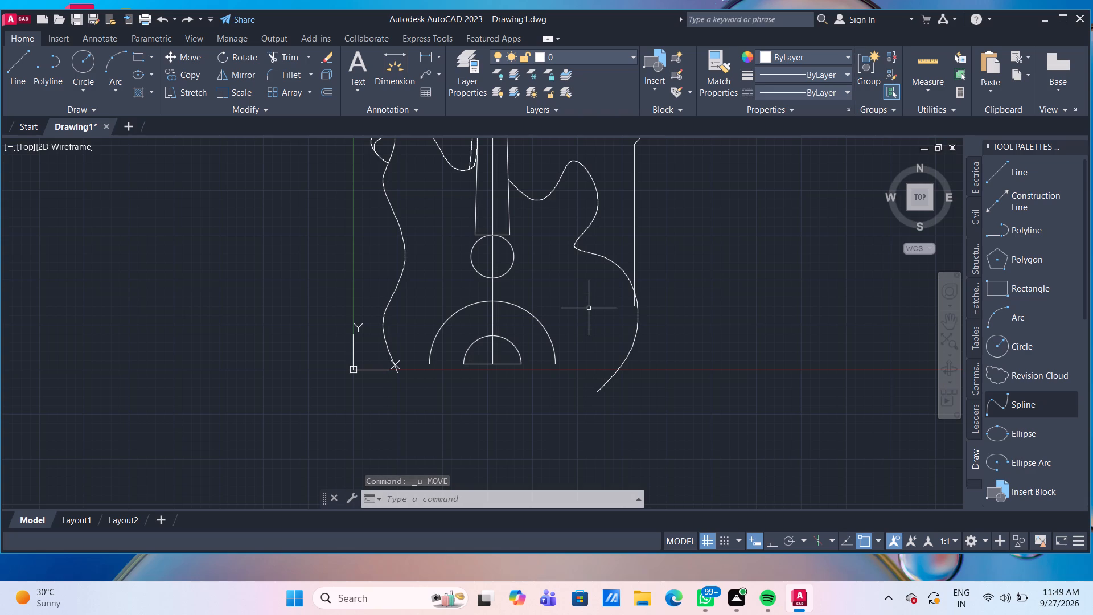
Offset the right body spline 500 mm inward, toward the centre line, with the Through option.
{"action": "key", "text": "o"}
{"action": "key", "text": "Return"}
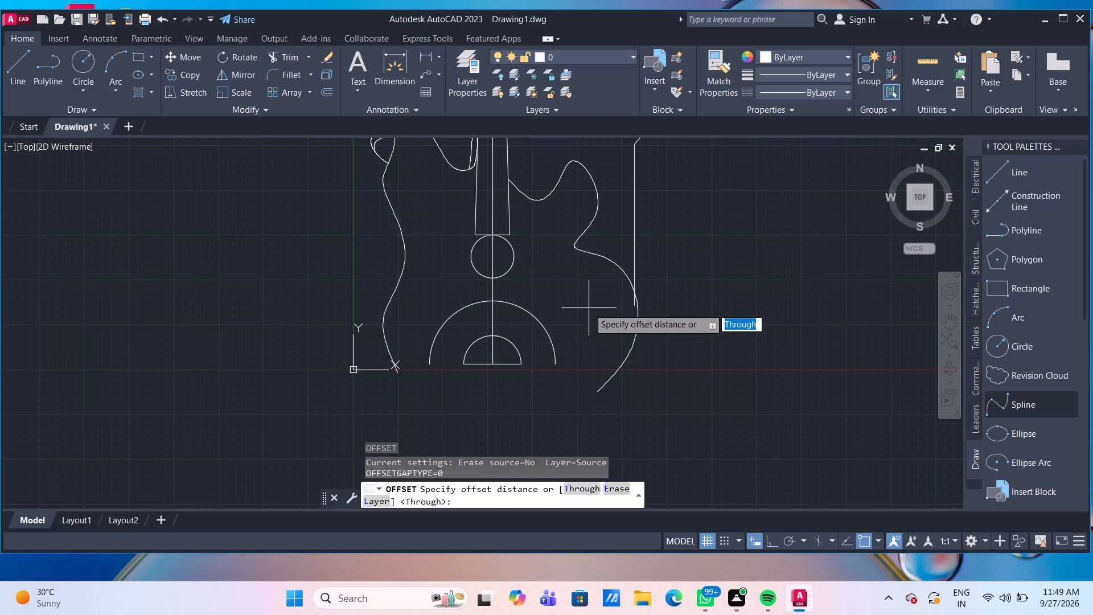
{"action": "key", "text": "Return"}
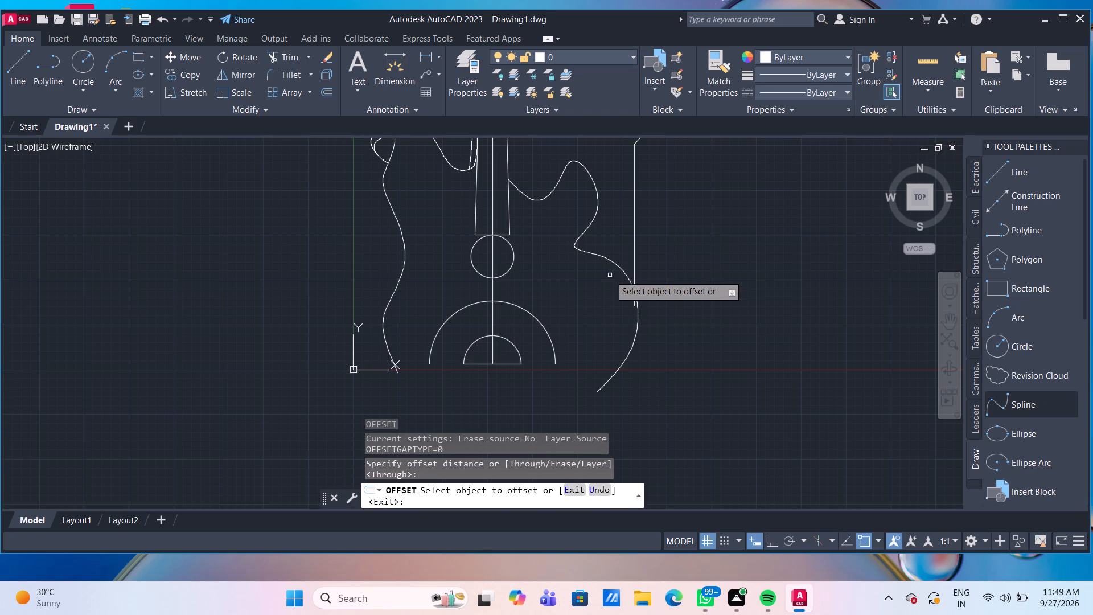
{"action": "left_click", "coordinate": [618, 264]}
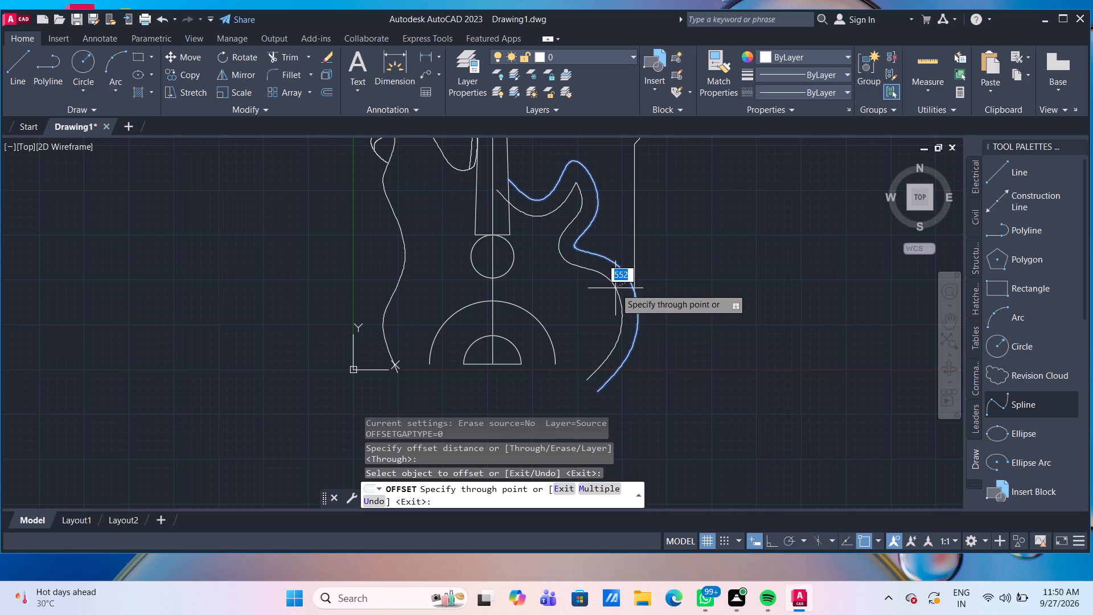
{"action": "type", "text": "500"}
{"action": "key", "text": "Return"}
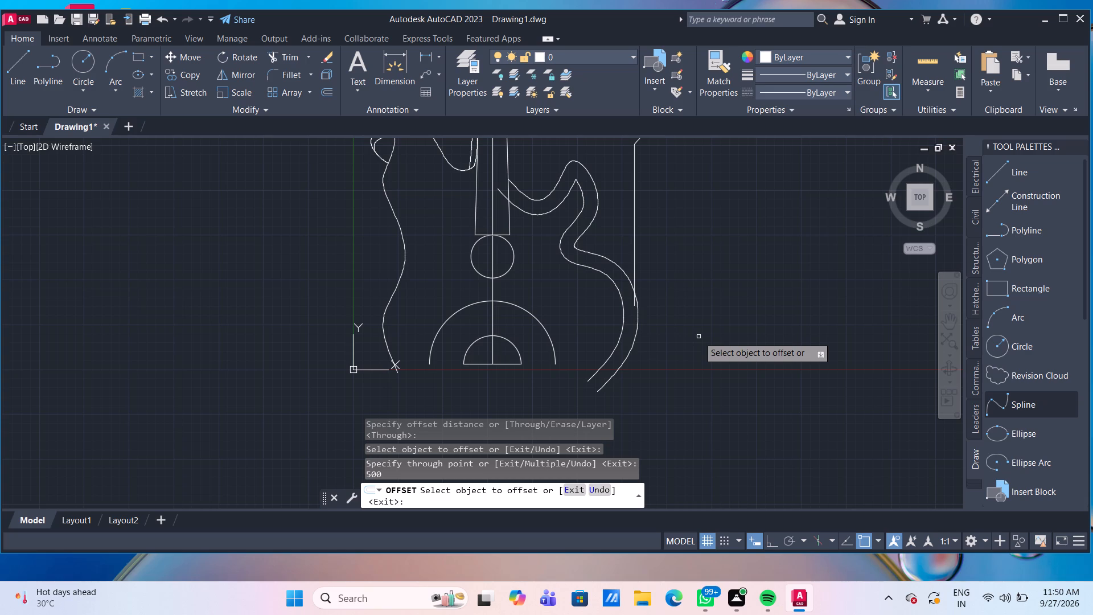
{"action": "key", "text": "Escape"}
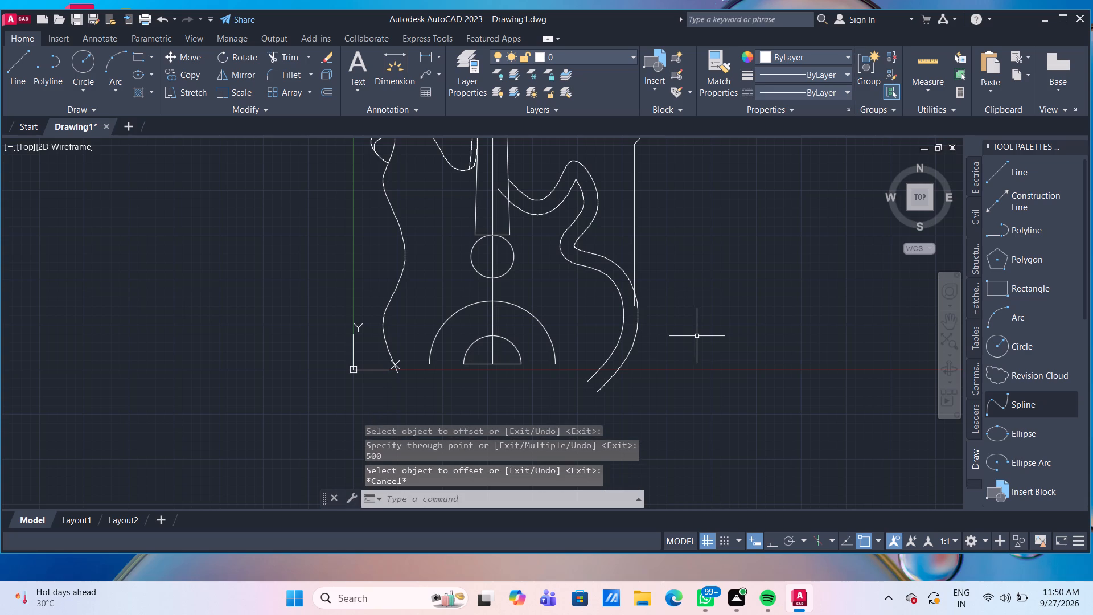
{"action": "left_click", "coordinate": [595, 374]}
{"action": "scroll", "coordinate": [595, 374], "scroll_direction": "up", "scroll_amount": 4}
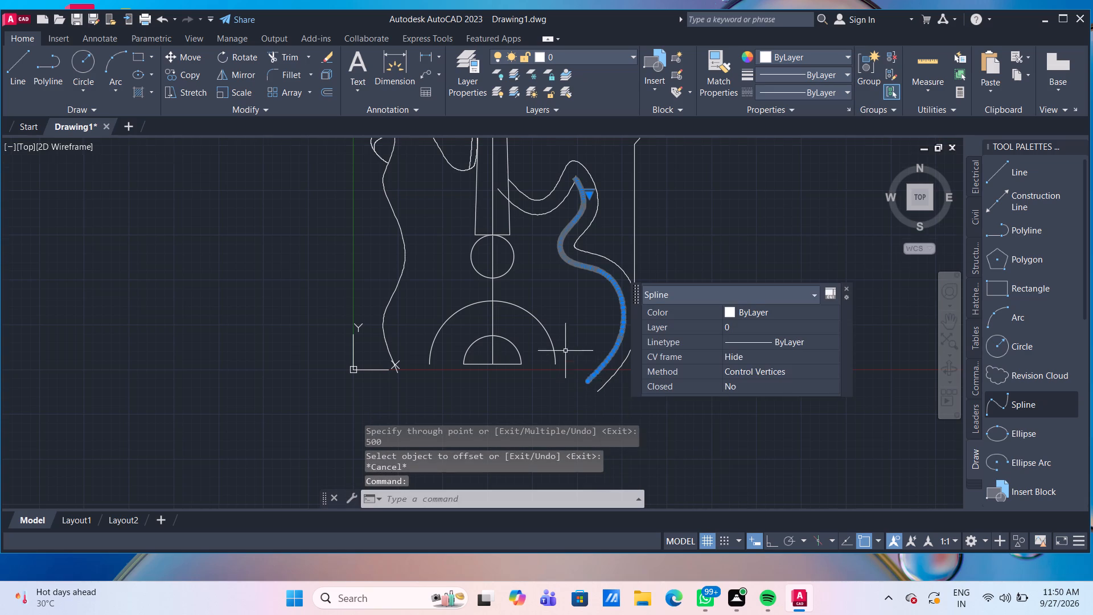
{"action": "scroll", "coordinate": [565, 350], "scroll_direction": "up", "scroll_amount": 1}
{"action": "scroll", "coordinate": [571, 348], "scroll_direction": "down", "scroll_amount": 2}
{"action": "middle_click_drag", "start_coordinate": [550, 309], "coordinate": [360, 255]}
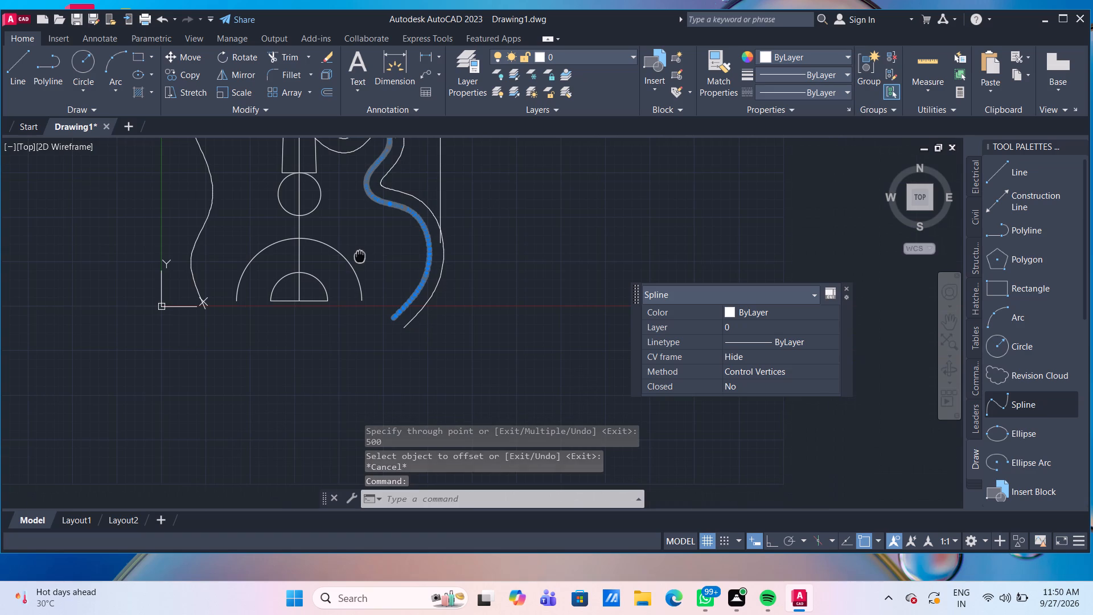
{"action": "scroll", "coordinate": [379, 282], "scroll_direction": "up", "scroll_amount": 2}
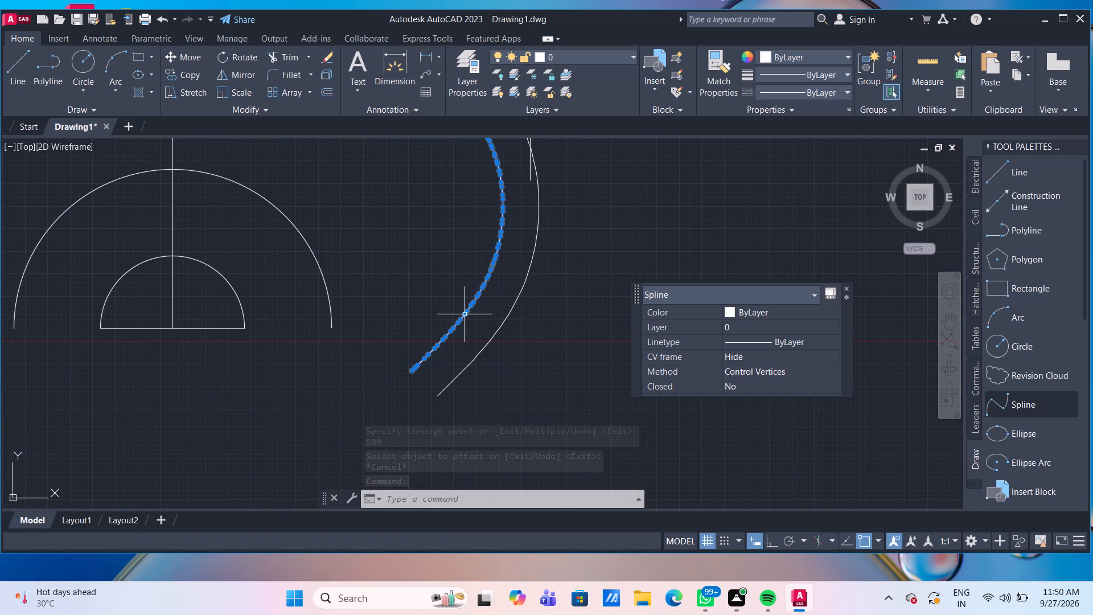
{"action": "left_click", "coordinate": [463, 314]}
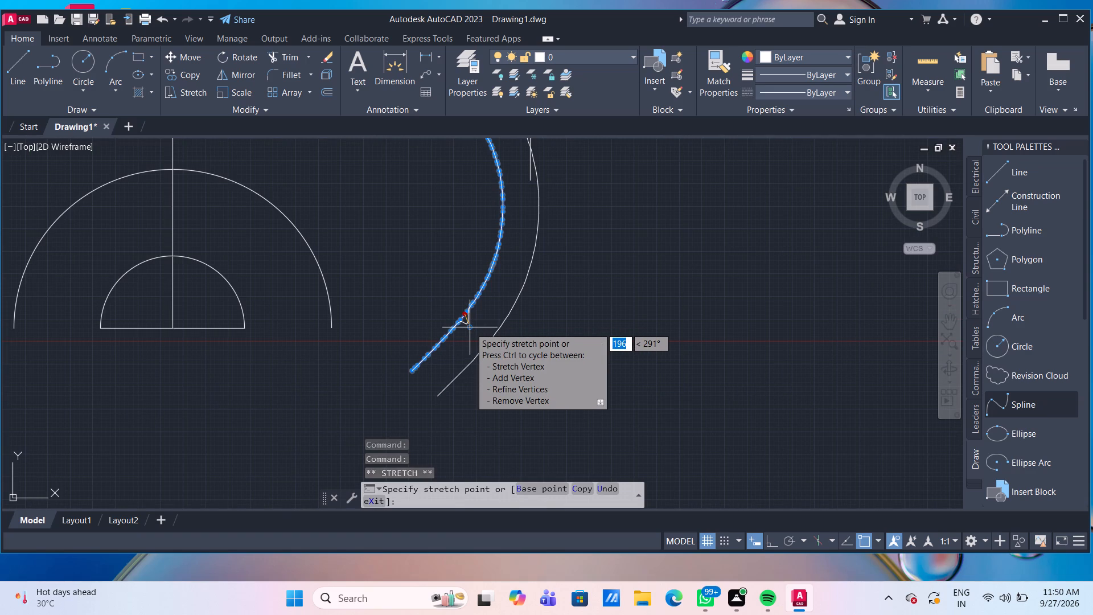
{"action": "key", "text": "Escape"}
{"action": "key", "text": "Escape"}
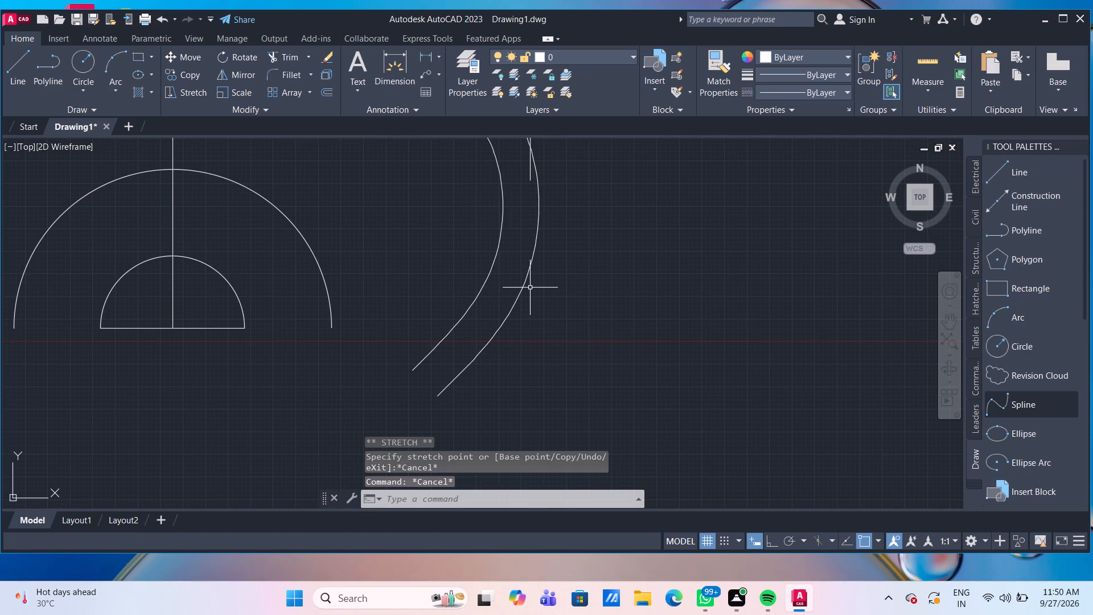
Start a spline at the right body spline's waist corner and place points down between the two curves into the lower bulge.
{"action": "scroll", "coordinate": [530, 288], "scroll_direction": "down", "scroll_amount": 3}
{"action": "scroll", "coordinate": [555, 238], "scroll_direction": "up", "scroll_amount": 2}
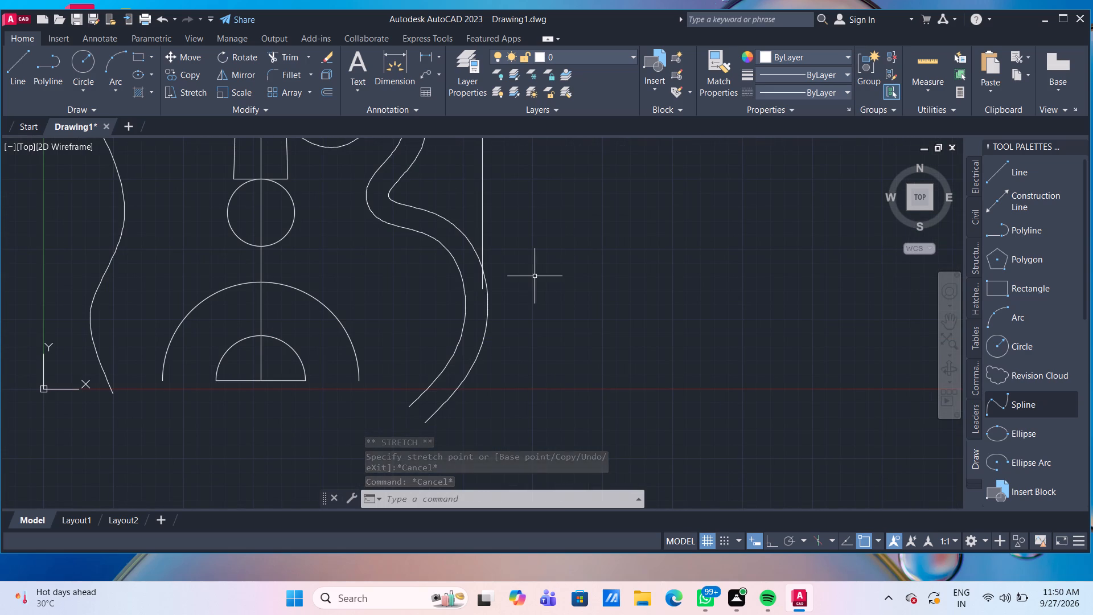
{"action": "scroll", "coordinate": [536, 277], "scroll_direction": "down", "scroll_amount": 1}
{"action": "scroll", "coordinate": [460, 219], "scroll_direction": "up", "scroll_amount": 1}
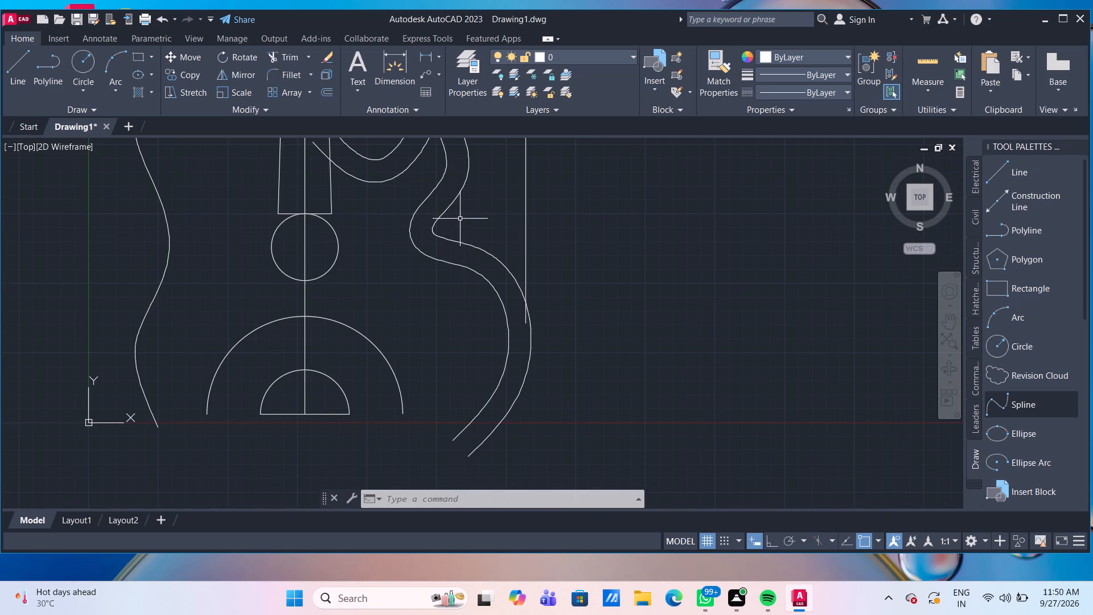
{"action": "scroll", "coordinate": [460, 219], "scroll_direction": "down", "scroll_amount": 1}
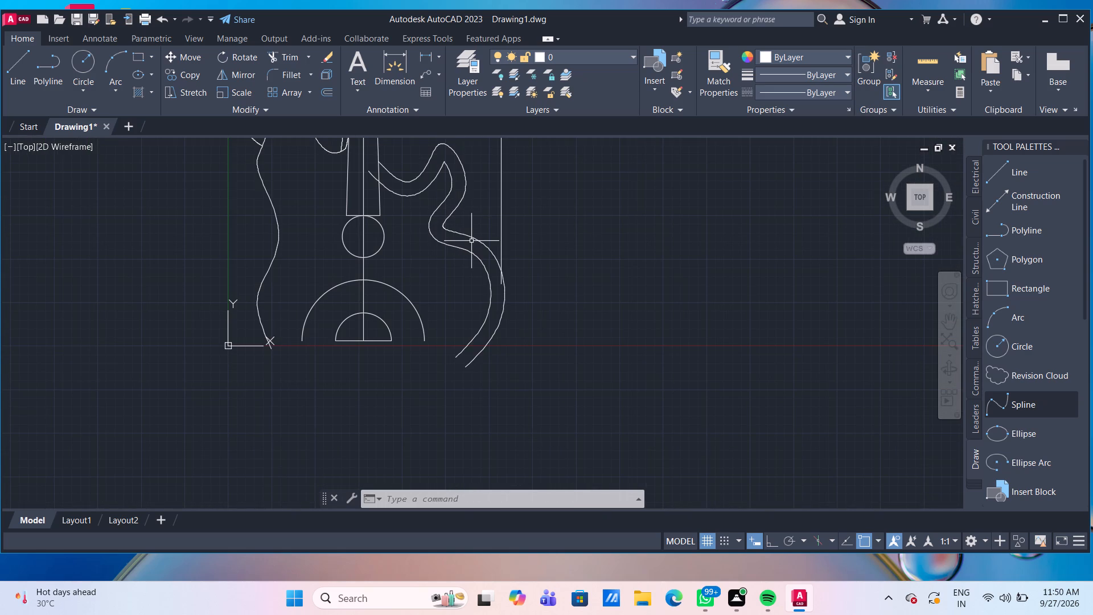
{"action": "left_click", "coordinate": [1025, 401]}
{"action": "scroll", "coordinate": [448, 208], "scroll_direction": "up", "scroll_amount": 2}
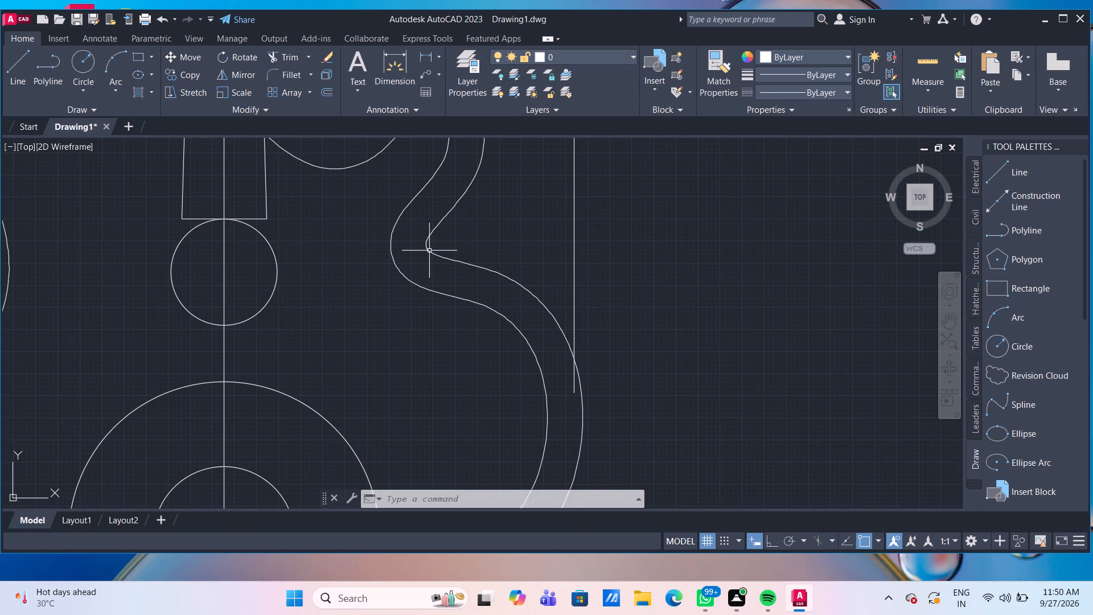
{"action": "left_click", "coordinate": [1007, 404]}
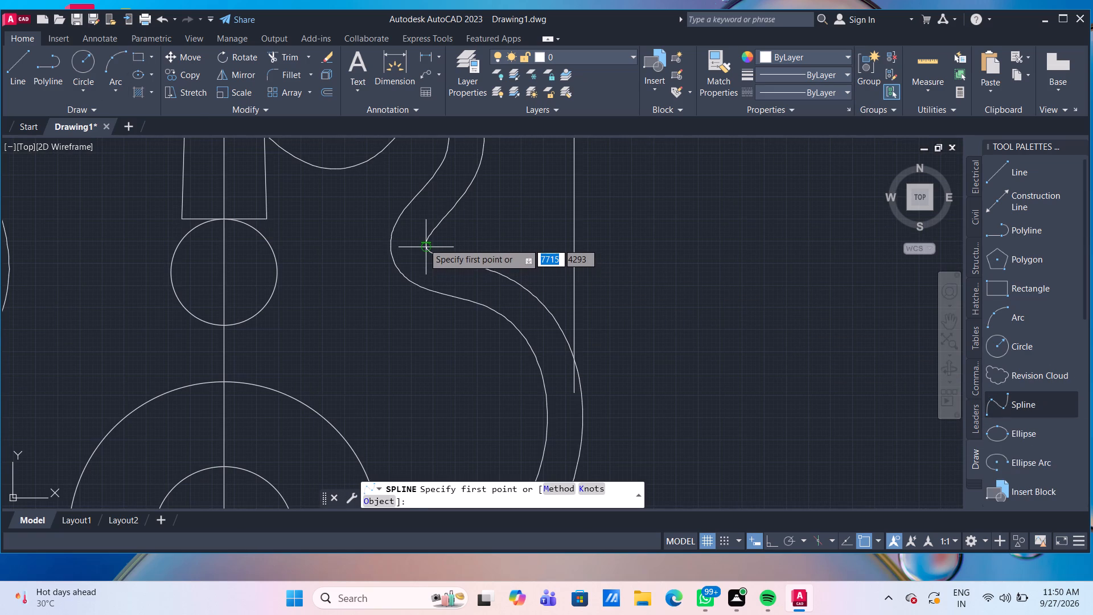
{"action": "left_click", "coordinate": [424, 243]}
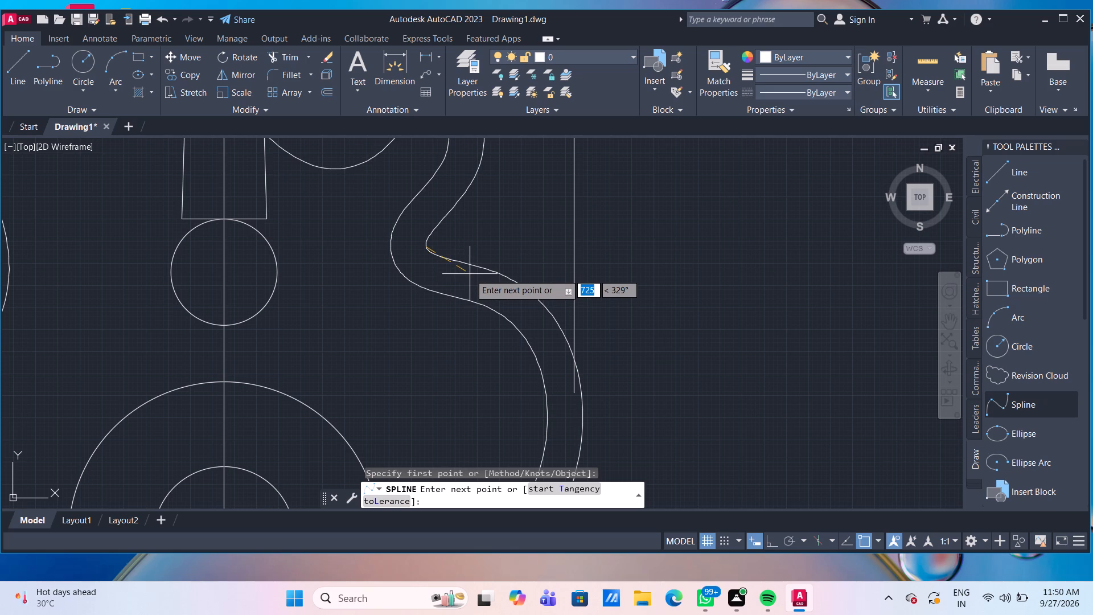
{"action": "left_click", "coordinate": [470, 274]}
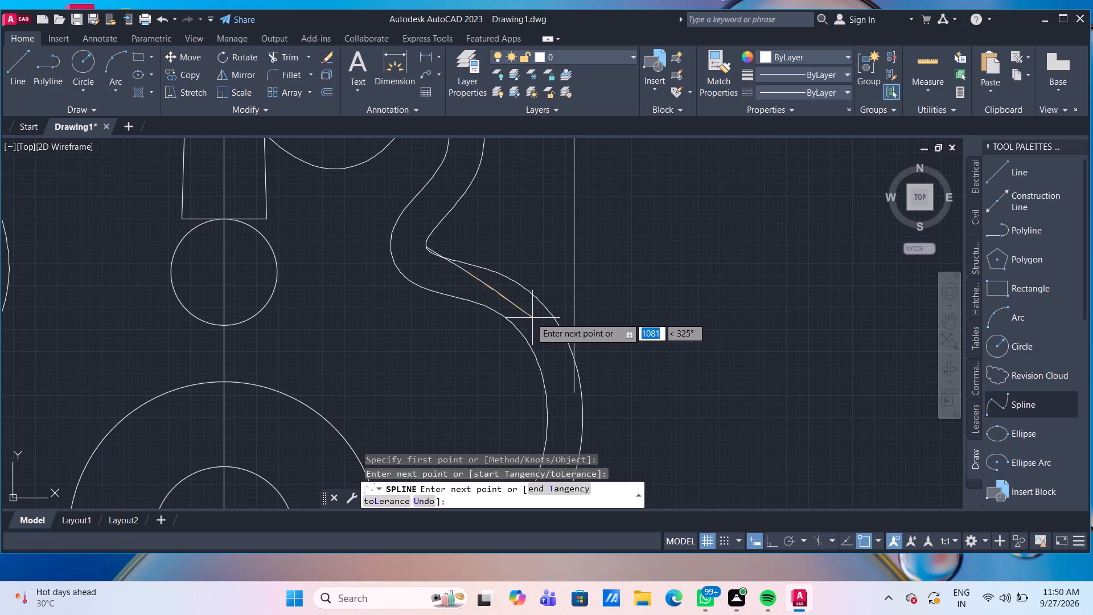
{"action": "left_click", "coordinate": [525, 316]}
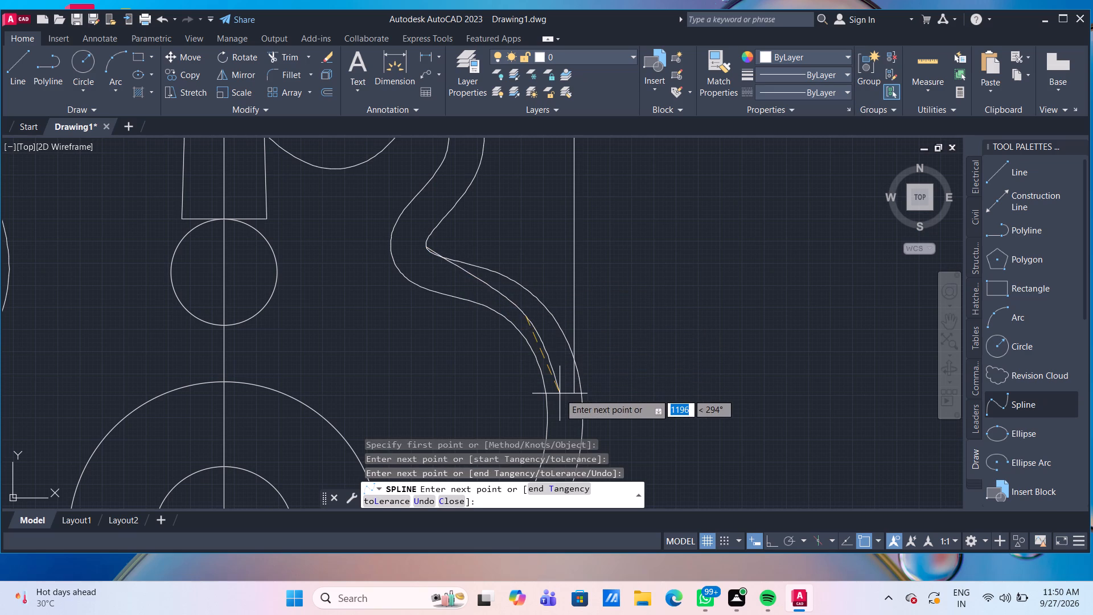
{"action": "scroll", "coordinate": [560, 393], "scroll_direction": "down", "scroll_amount": 2}
{"action": "middle_click_drag", "start_coordinate": [562, 388], "coordinate": [524, 290]}
{"action": "scroll", "coordinate": [520, 274], "scroll_direction": "up", "scroll_amount": 2}
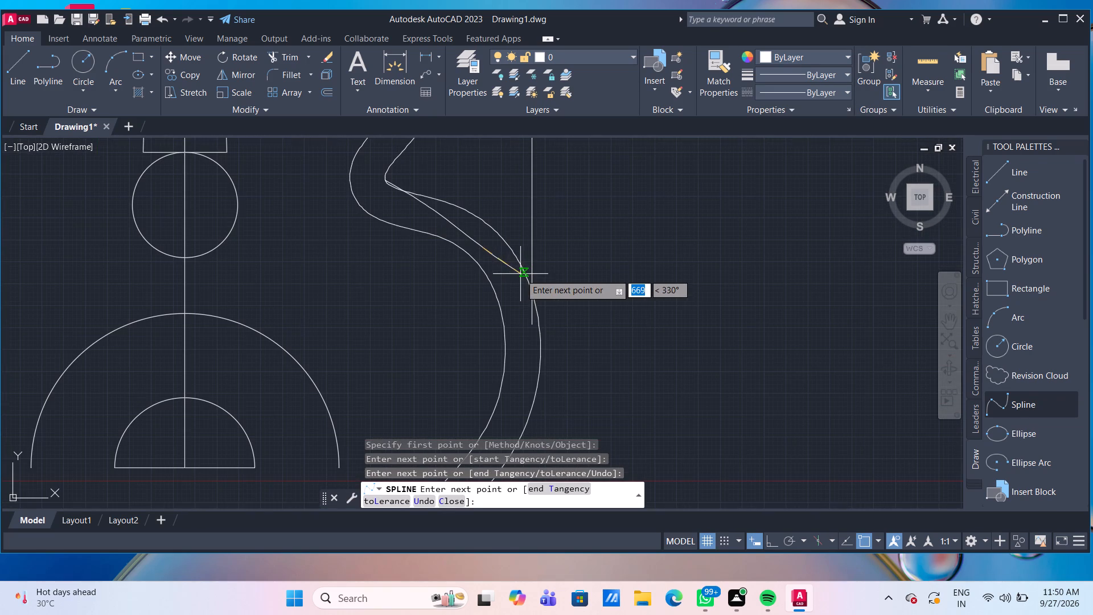
{"action": "left_click", "coordinate": [515, 291]}
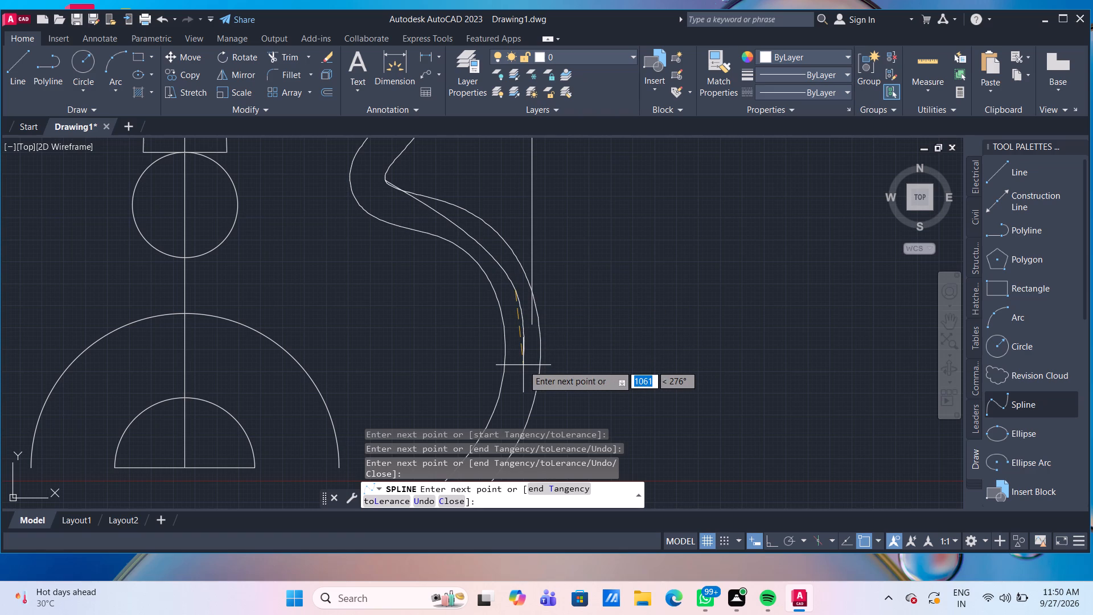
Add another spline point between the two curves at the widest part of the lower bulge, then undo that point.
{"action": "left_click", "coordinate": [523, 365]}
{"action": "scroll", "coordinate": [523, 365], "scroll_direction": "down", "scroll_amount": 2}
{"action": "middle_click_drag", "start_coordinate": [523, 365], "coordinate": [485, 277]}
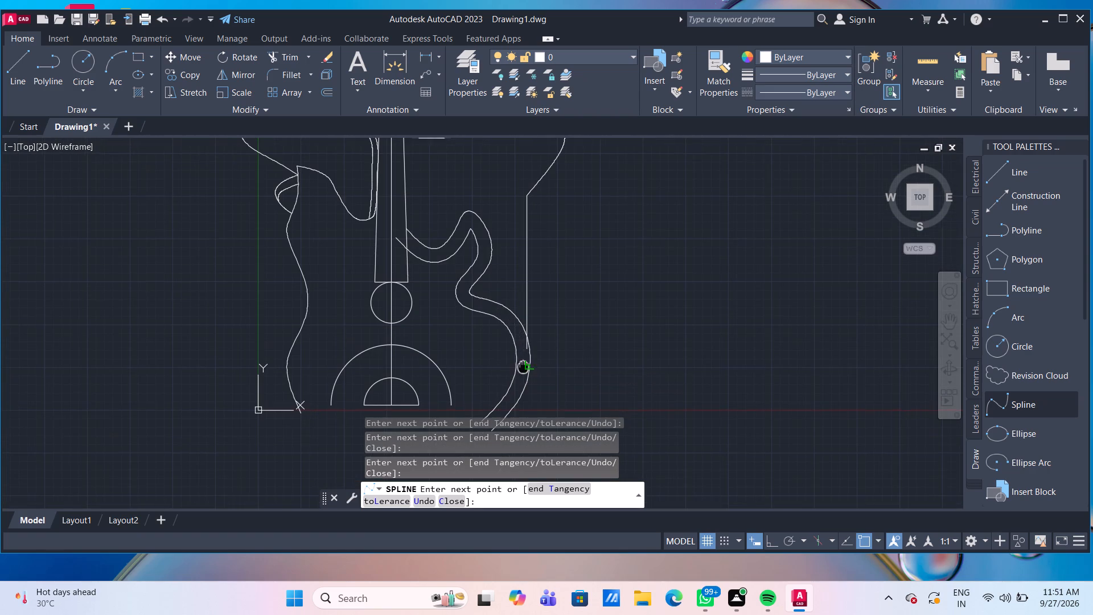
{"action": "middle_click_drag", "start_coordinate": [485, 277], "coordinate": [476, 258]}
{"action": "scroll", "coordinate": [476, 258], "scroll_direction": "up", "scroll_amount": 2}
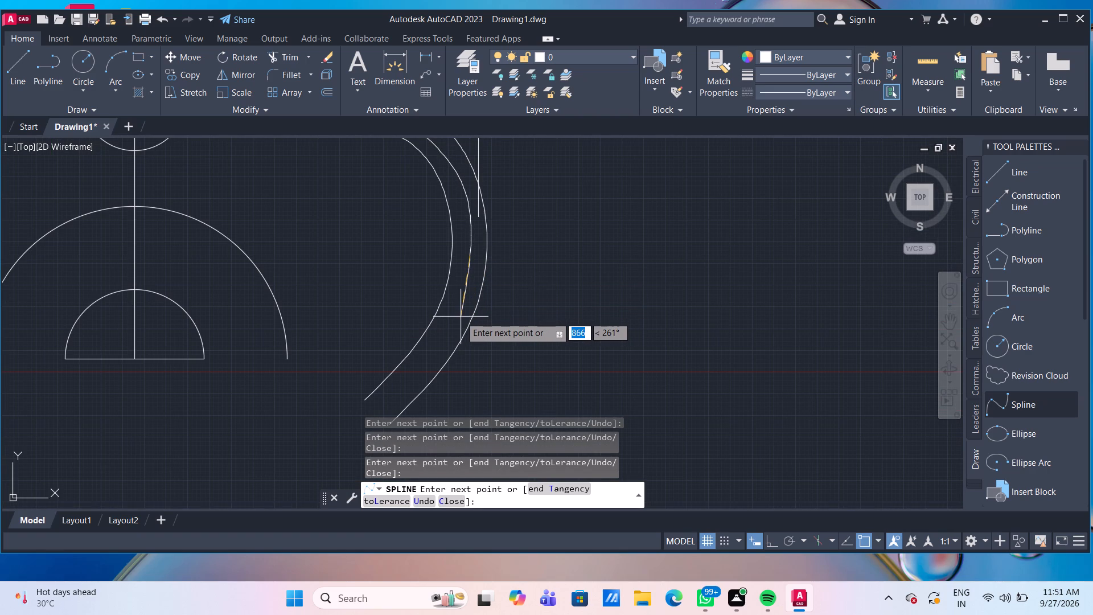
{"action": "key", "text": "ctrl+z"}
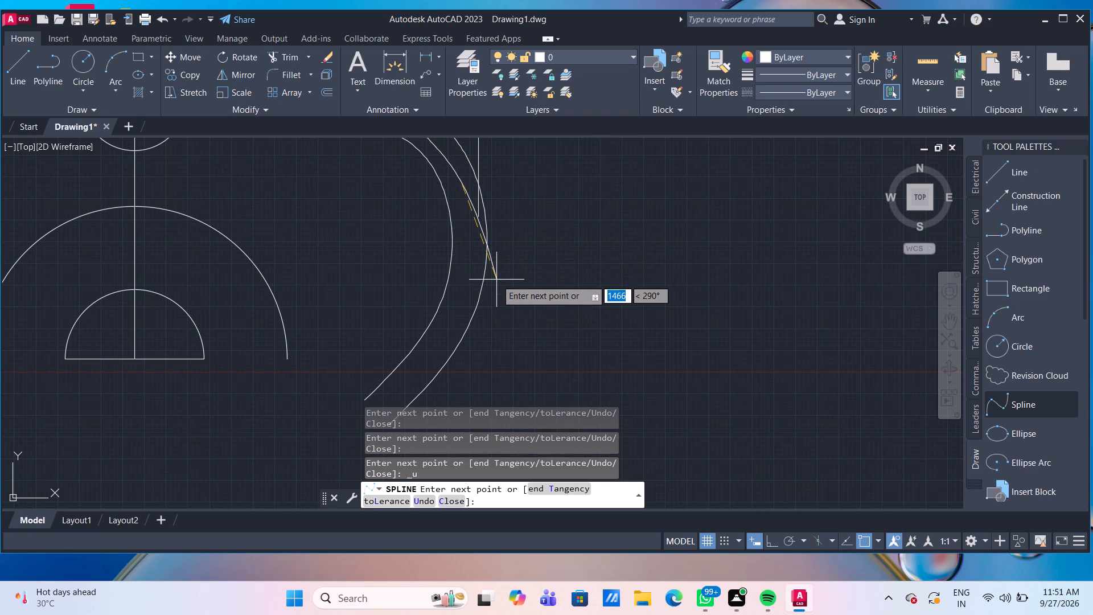
Finish the spline with two points just outside the outer curve, ending beyond the lower bulge near the body's bottom.
{"action": "scroll", "coordinate": [494, 282], "scroll_direction": "down", "scroll_amount": 2}
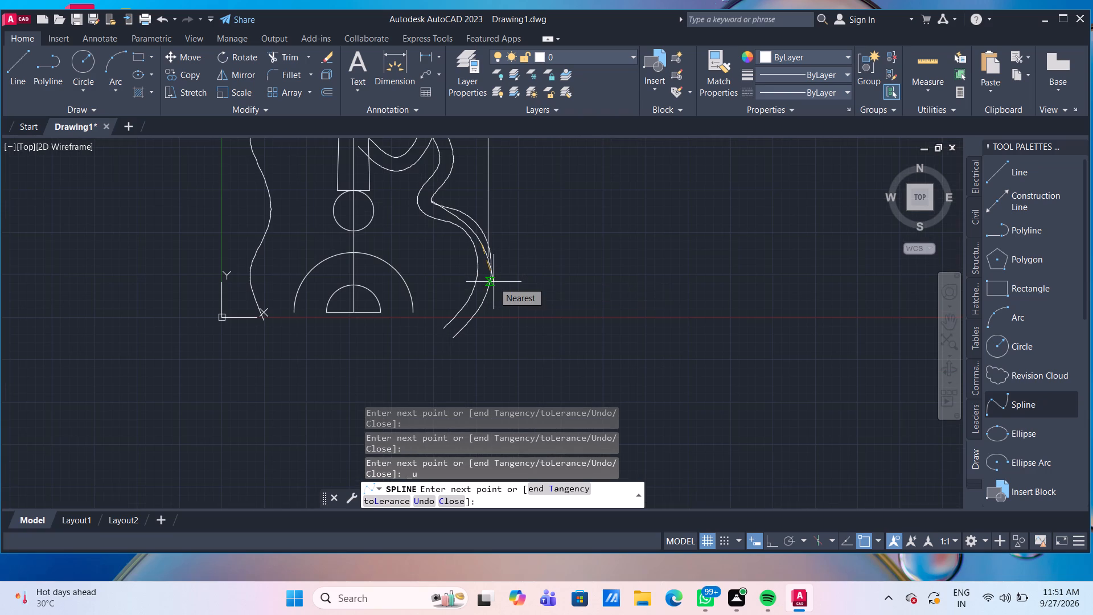
{"action": "scroll", "coordinate": [494, 282], "scroll_direction": "up", "scroll_amount": 2}
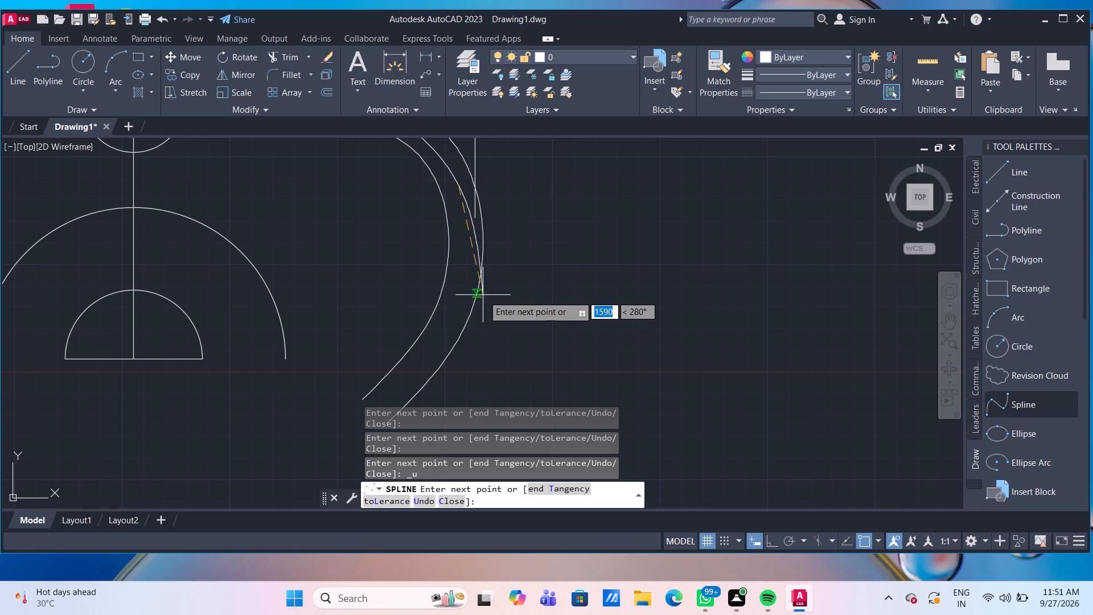
{"action": "left_click", "coordinate": [489, 299]}
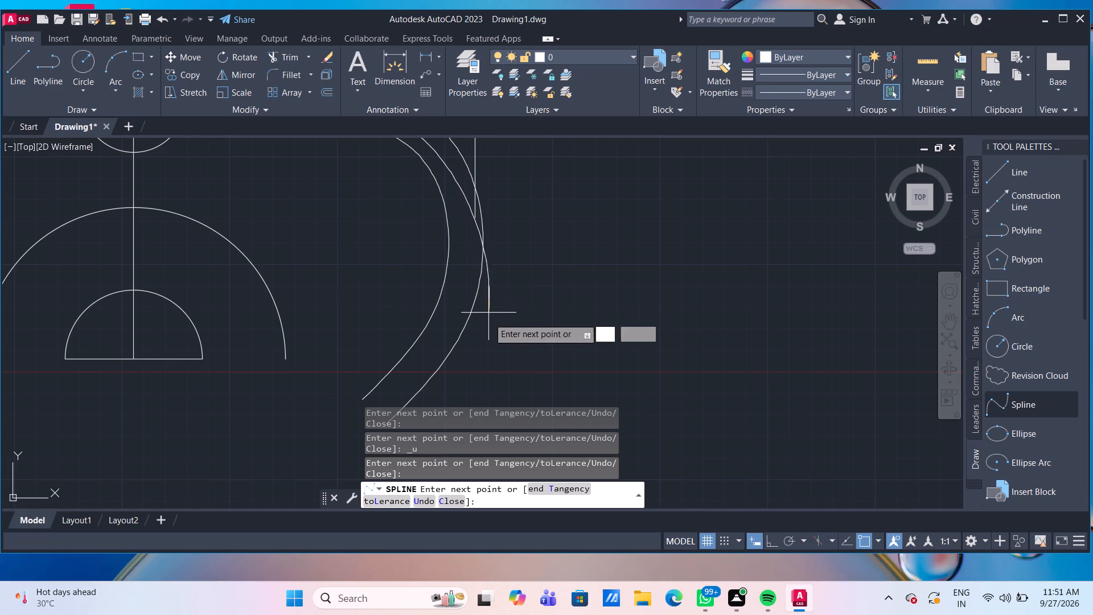
{"action": "scroll", "coordinate": [477, 383], "scroll_direction": "down", "scroll_amount": 1}
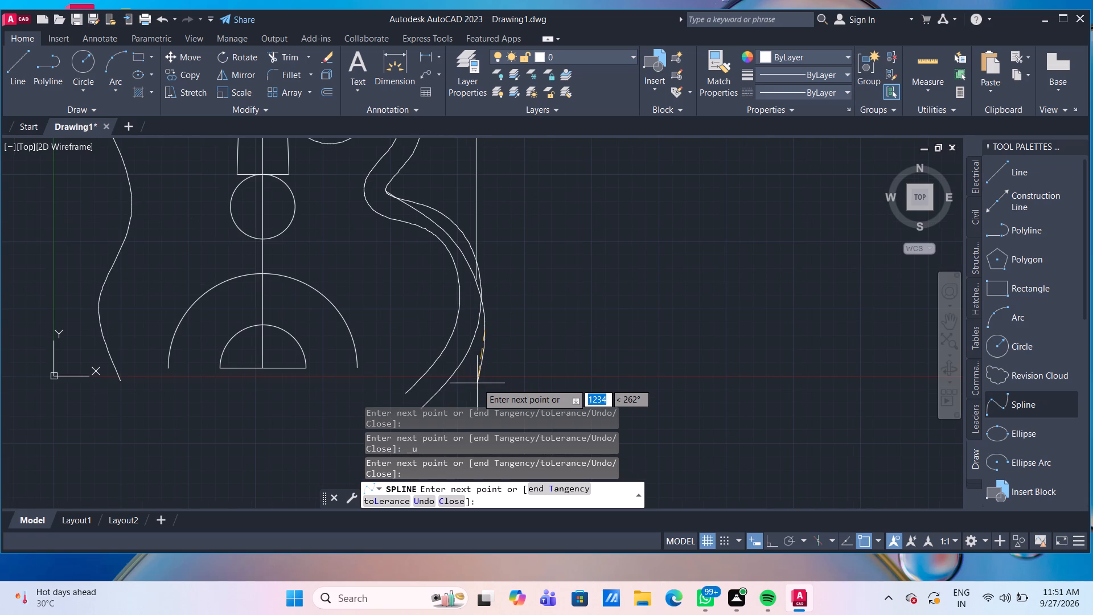
{"action": "left_click", "coordinate": [471, 396]}
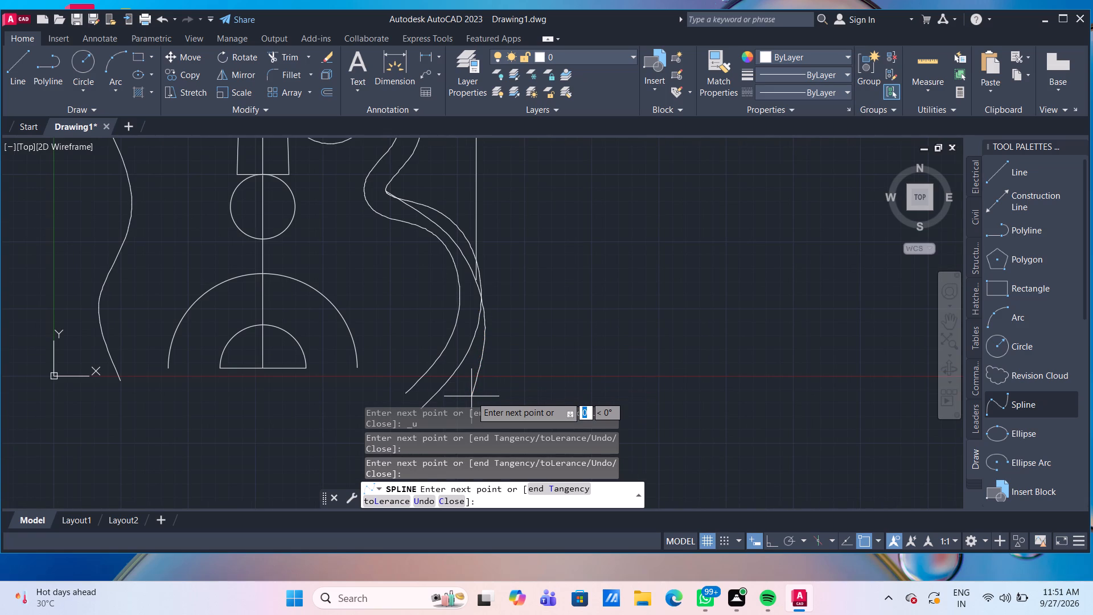
{"action": "key", "text": "Return"}
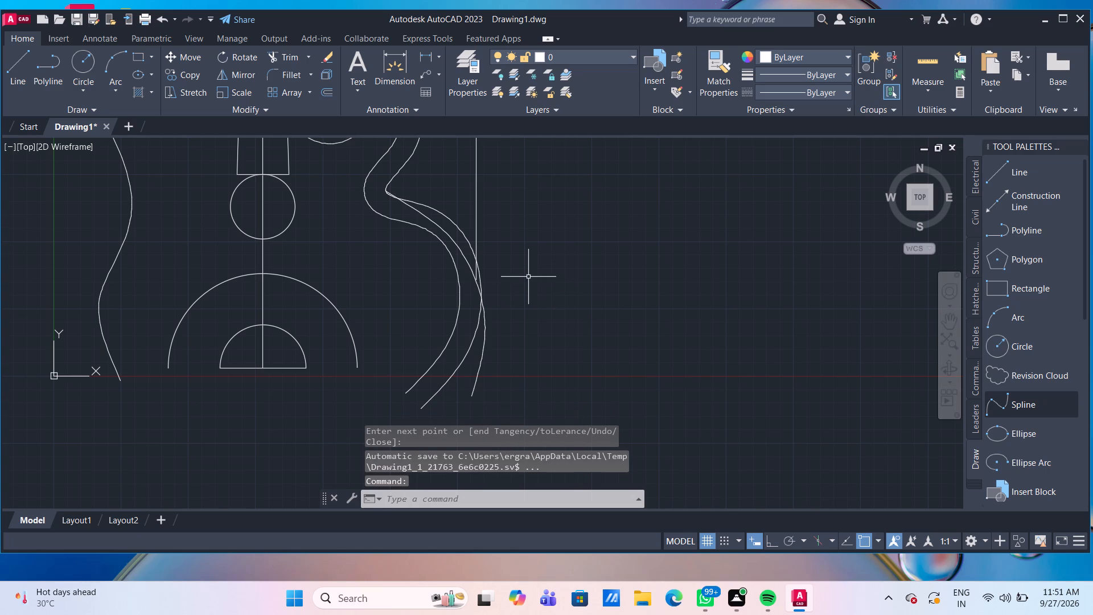
Trim away the original right body spline's upper section along the lower bulge and the inner offset curve beside it.
{"action": "type", "text": "TR"}
{"action": "key", "text": "Return"}
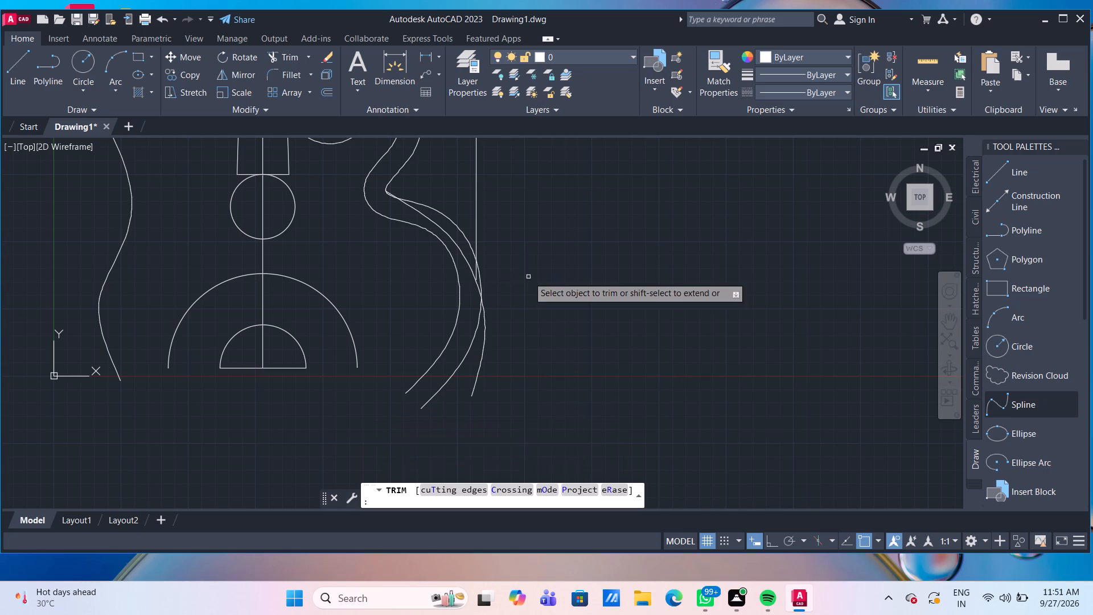
{"action": "left_click", "coordinate": [456, 225]}
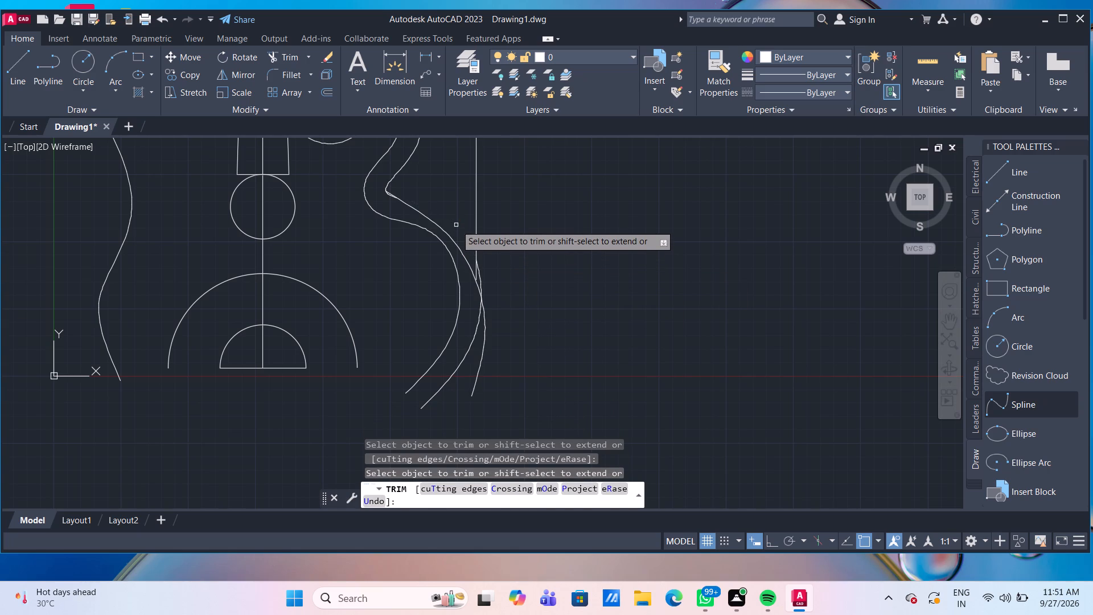
{"action": "left_click", "coordinate": [448, 259]}
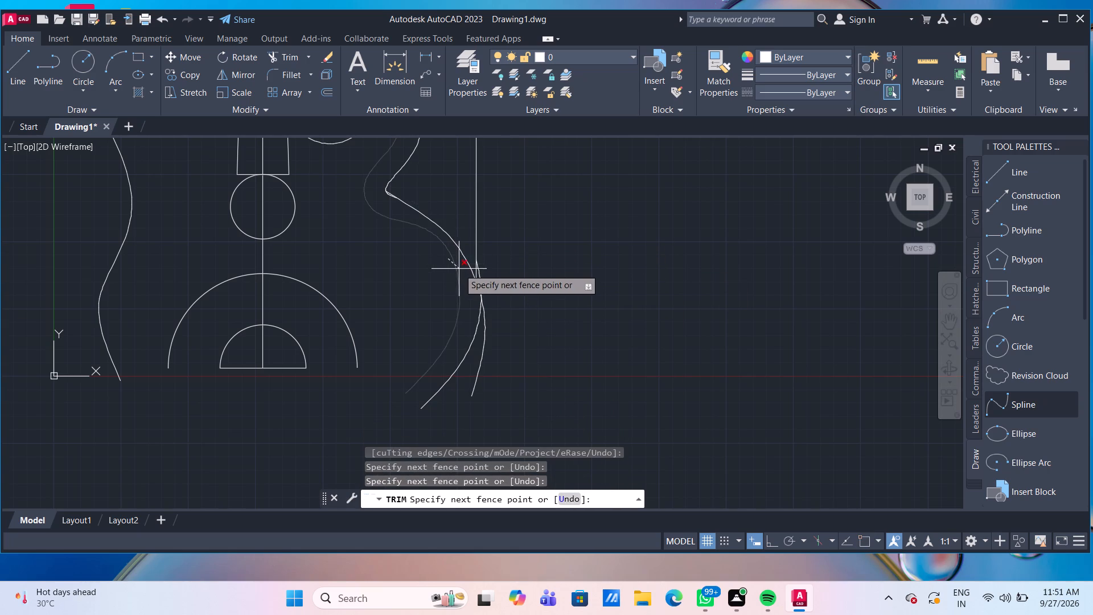
{"action": "left_click", "coordinate": [460, 270]}
Trim the new spline's overlapping start at the waist, the old spline's lower tail and its leftover piece near the vertical line.
{"action": "scroll", "coordinate": [398, 188], "scroll_direction": "up", "scroll_amount": 2}
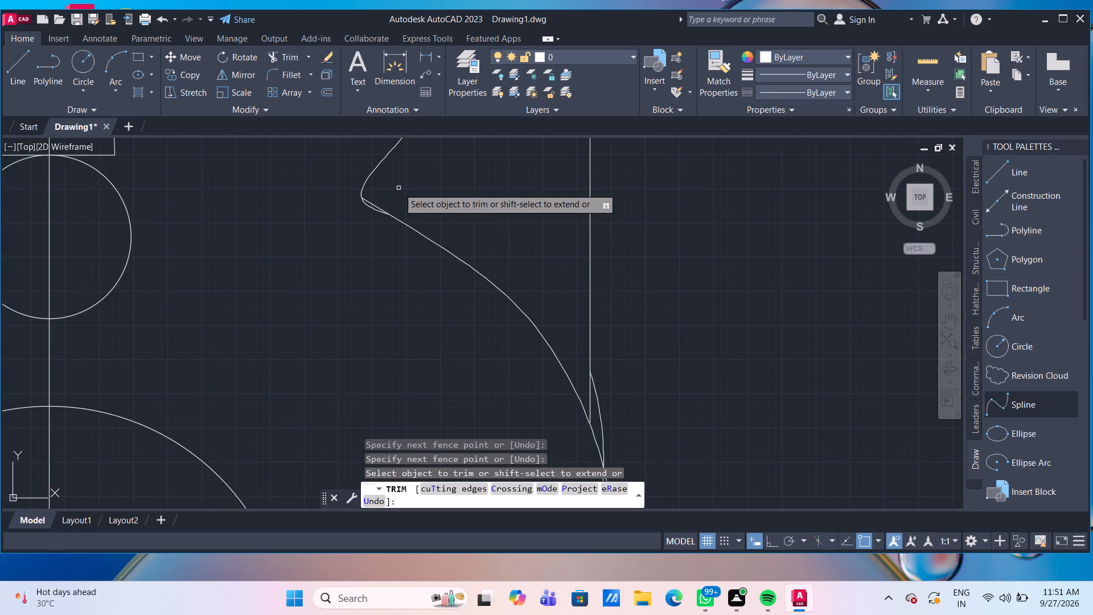
{"action": "scroll", "coordinate": [398, 188], "scroll_direction": "up", "scroll_amount": 2}
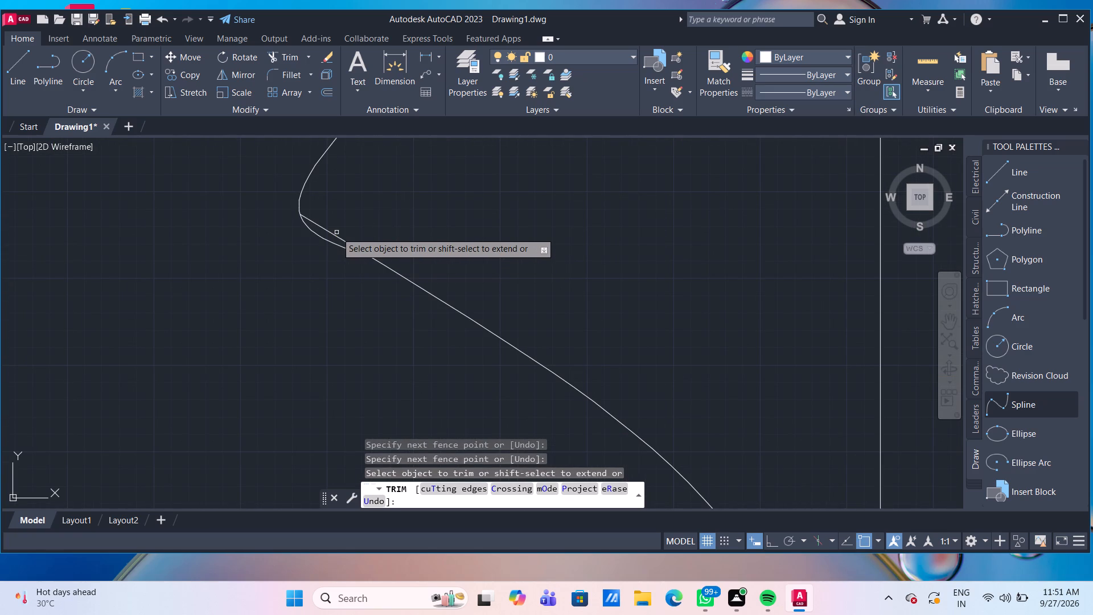
{"action": "left_click", "coordinate": [336, 234]}
{"action": "scroll", "coordinate": [526, 262], "scroll_direction": "down", "scroll_amount": 4}
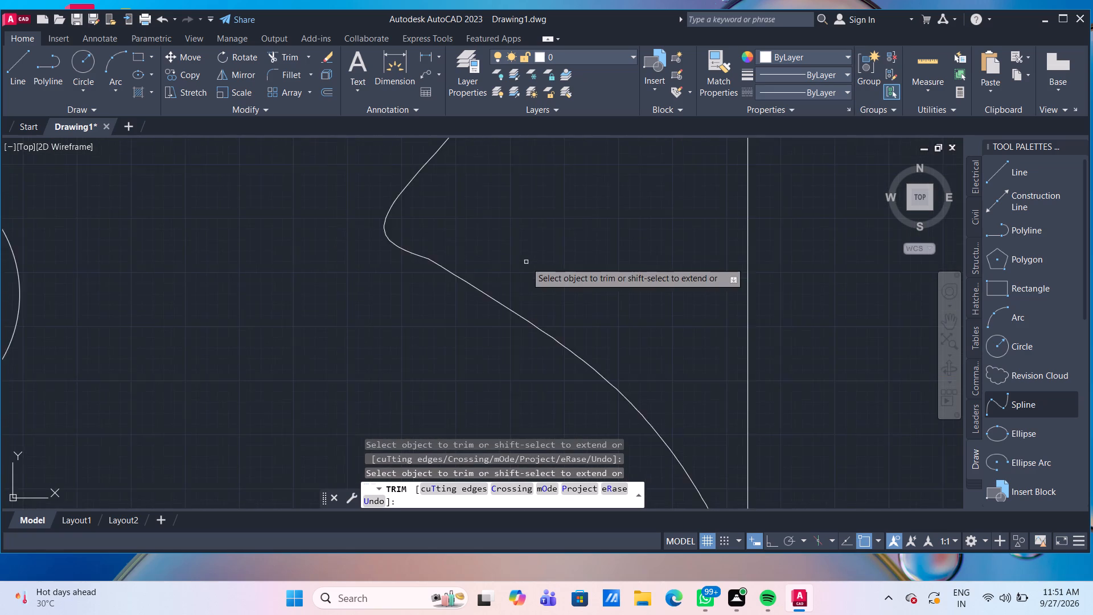
{"action": "scroll", "coordinate": [667, 328], "scroll_direction": "down", "scroll_amount": 3}
{"action": "scroll", "coordinate": [682, 371], "scroll_direction": "up", "scroll_amount": 2}
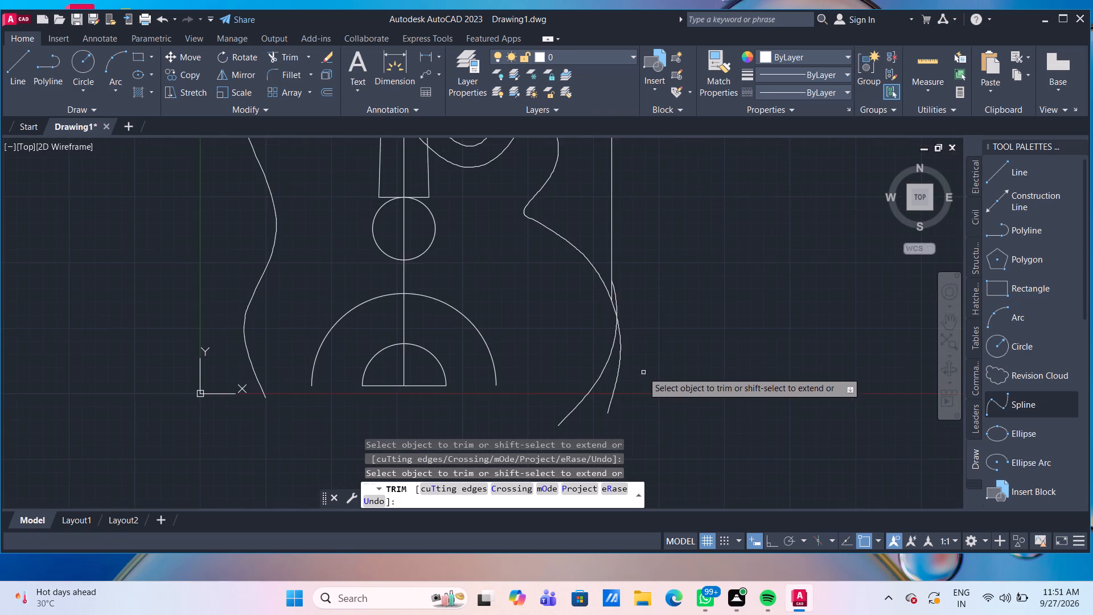
{"action": "scroll", "coordinate": [638, 367], "scroll_direction": "up", "scroll_amount": 1}
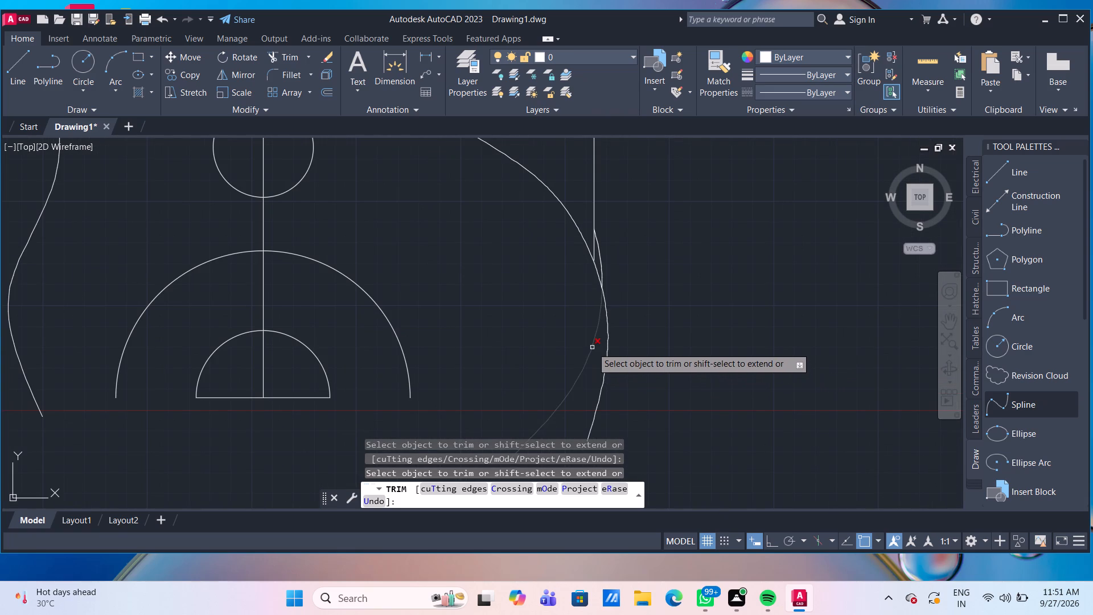
{"action": "left_click", "coordinate": [592, 347]}
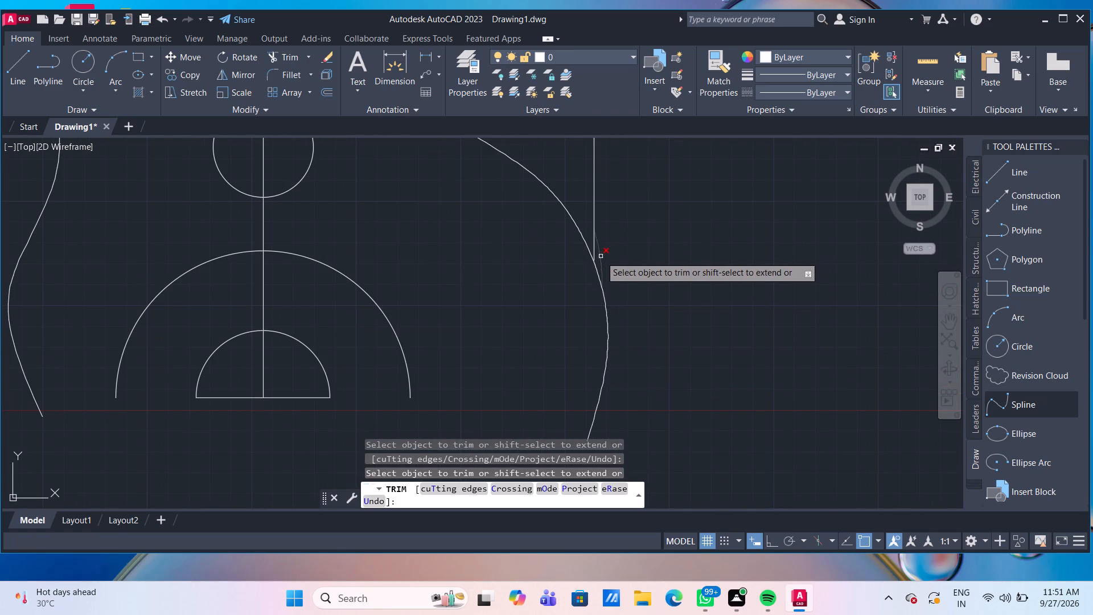
{"action": "left_click", "coordinate": [601, 256]}
{"action": "scroll", "coordinate": [704, 277], "scroll_direction": "down", "scroll_amount": 3}
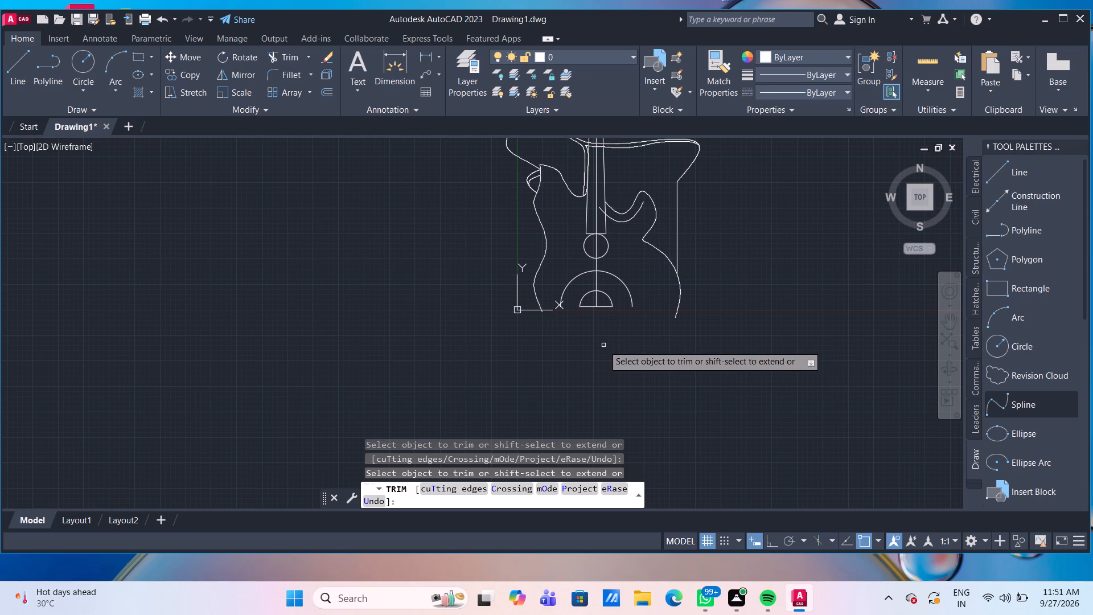
{"action": "middle_click_drag", "start_coordinate": [603, 345], "coordinate": [574, 405]}
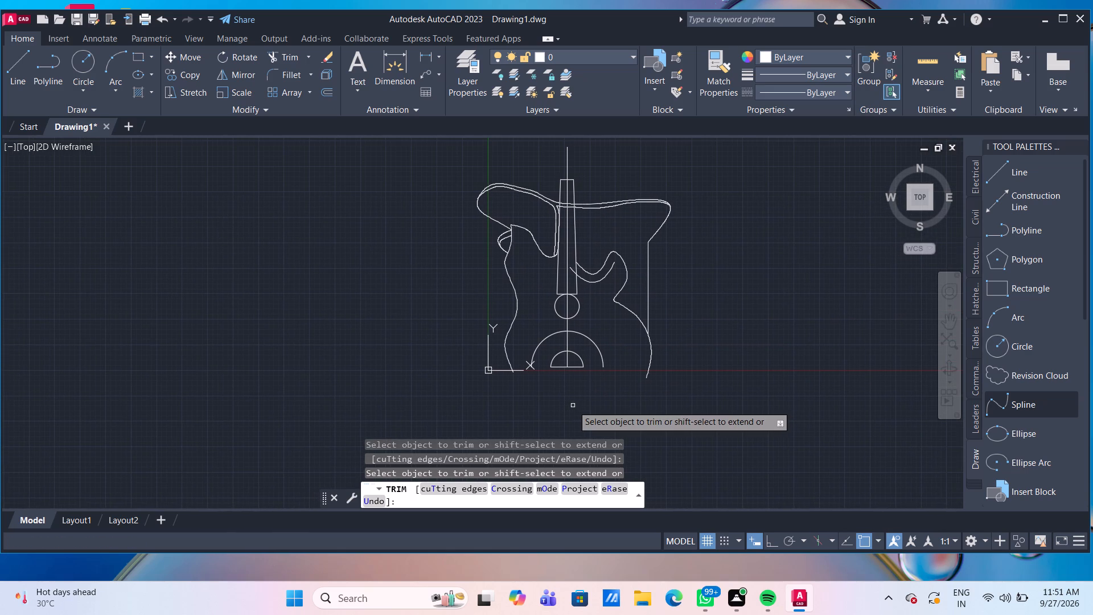
{"action": "key", "text": "Escape"}
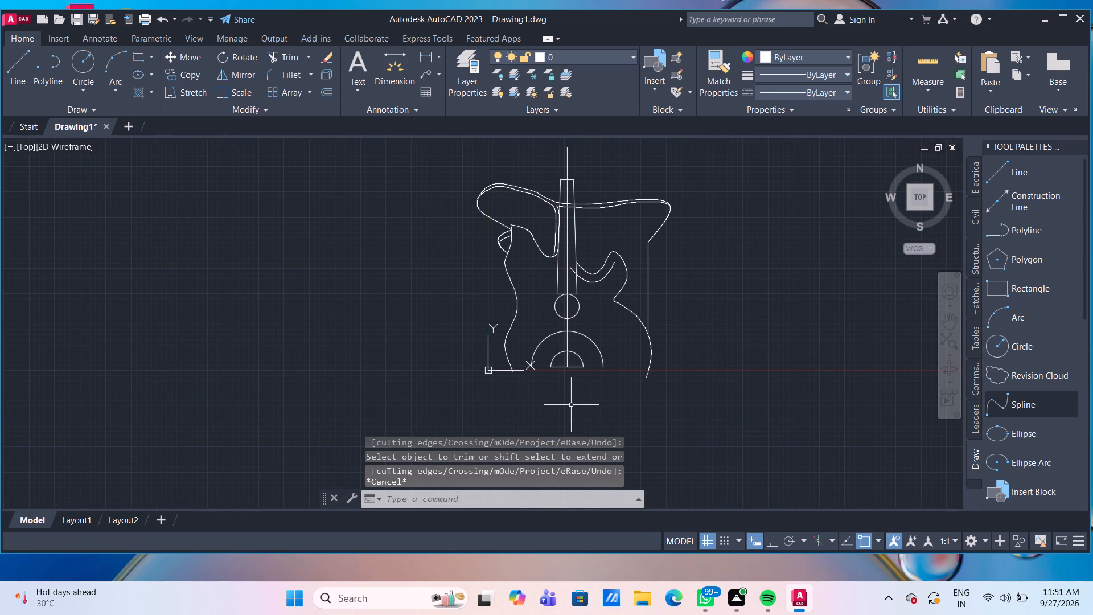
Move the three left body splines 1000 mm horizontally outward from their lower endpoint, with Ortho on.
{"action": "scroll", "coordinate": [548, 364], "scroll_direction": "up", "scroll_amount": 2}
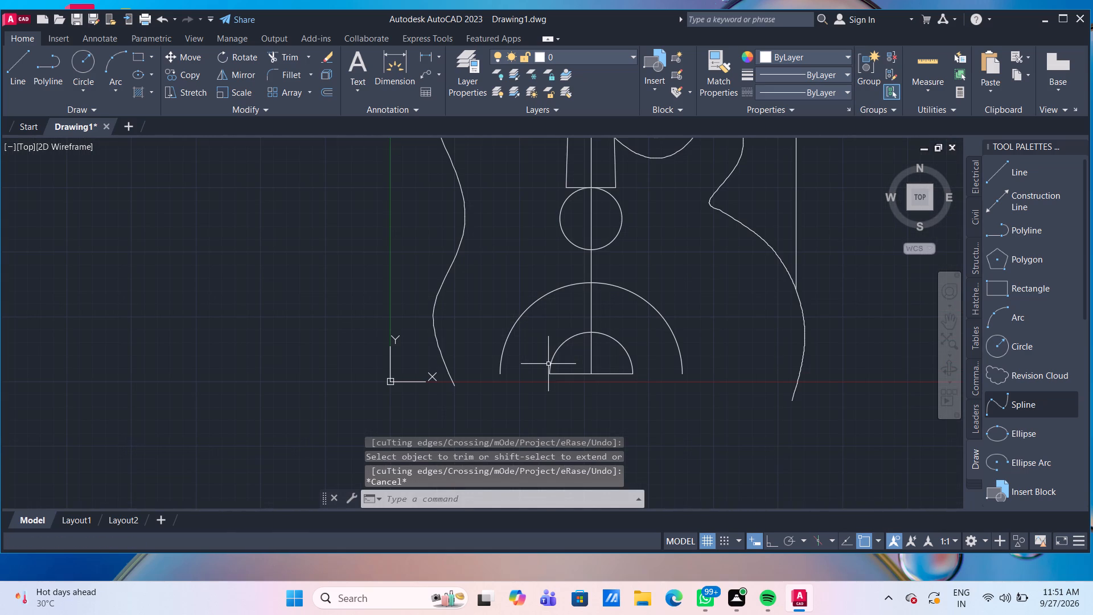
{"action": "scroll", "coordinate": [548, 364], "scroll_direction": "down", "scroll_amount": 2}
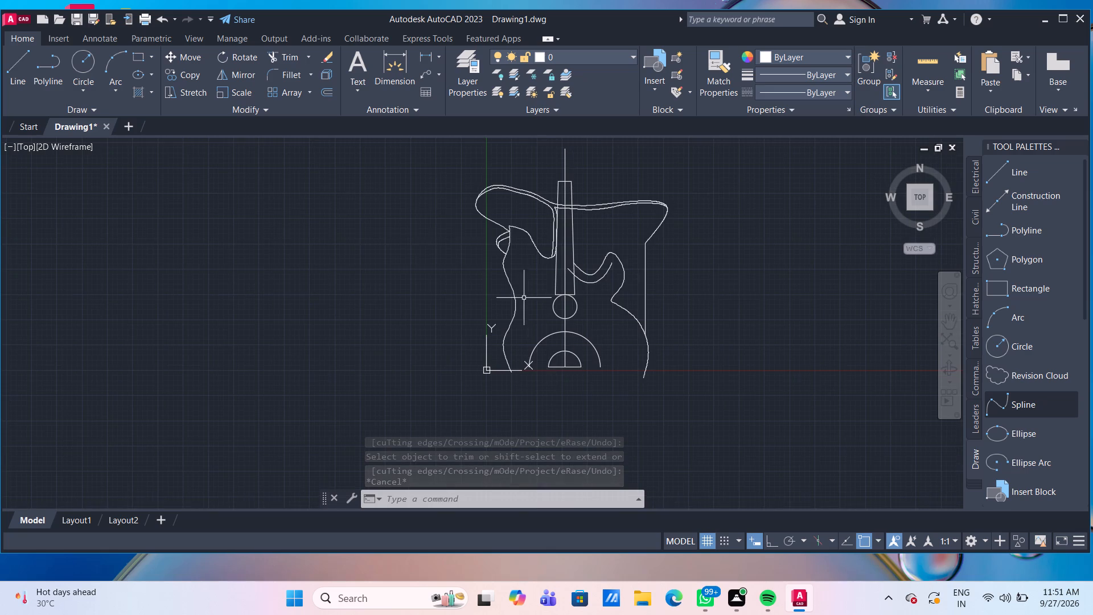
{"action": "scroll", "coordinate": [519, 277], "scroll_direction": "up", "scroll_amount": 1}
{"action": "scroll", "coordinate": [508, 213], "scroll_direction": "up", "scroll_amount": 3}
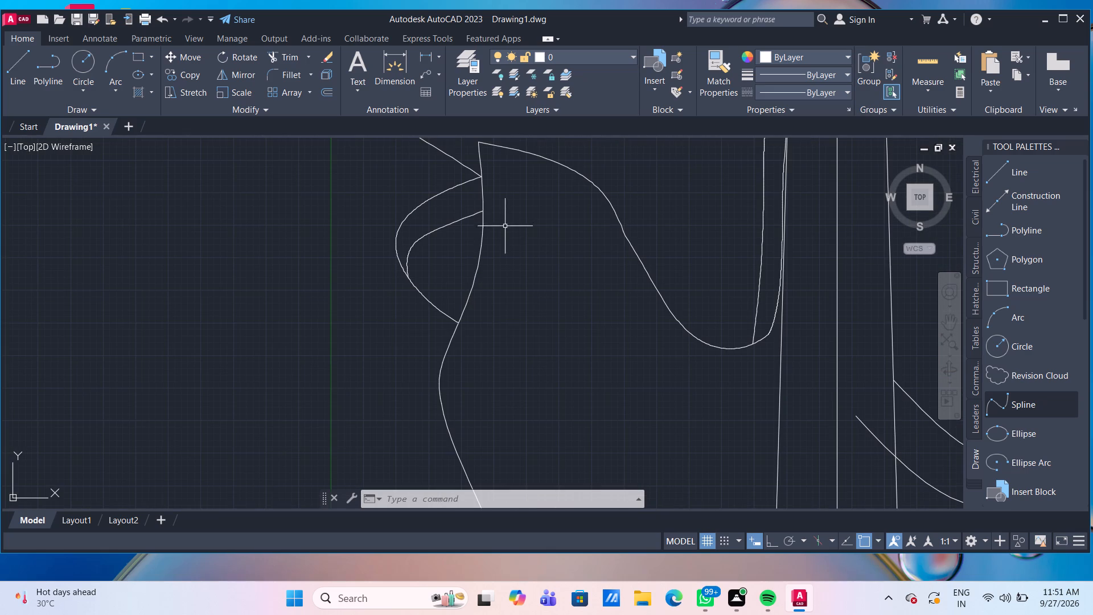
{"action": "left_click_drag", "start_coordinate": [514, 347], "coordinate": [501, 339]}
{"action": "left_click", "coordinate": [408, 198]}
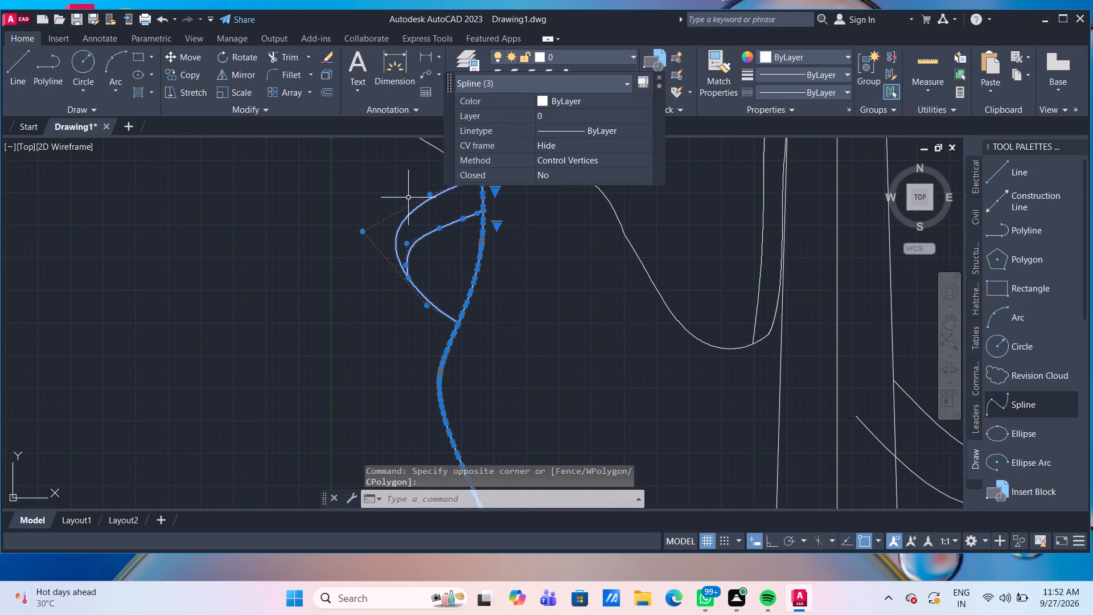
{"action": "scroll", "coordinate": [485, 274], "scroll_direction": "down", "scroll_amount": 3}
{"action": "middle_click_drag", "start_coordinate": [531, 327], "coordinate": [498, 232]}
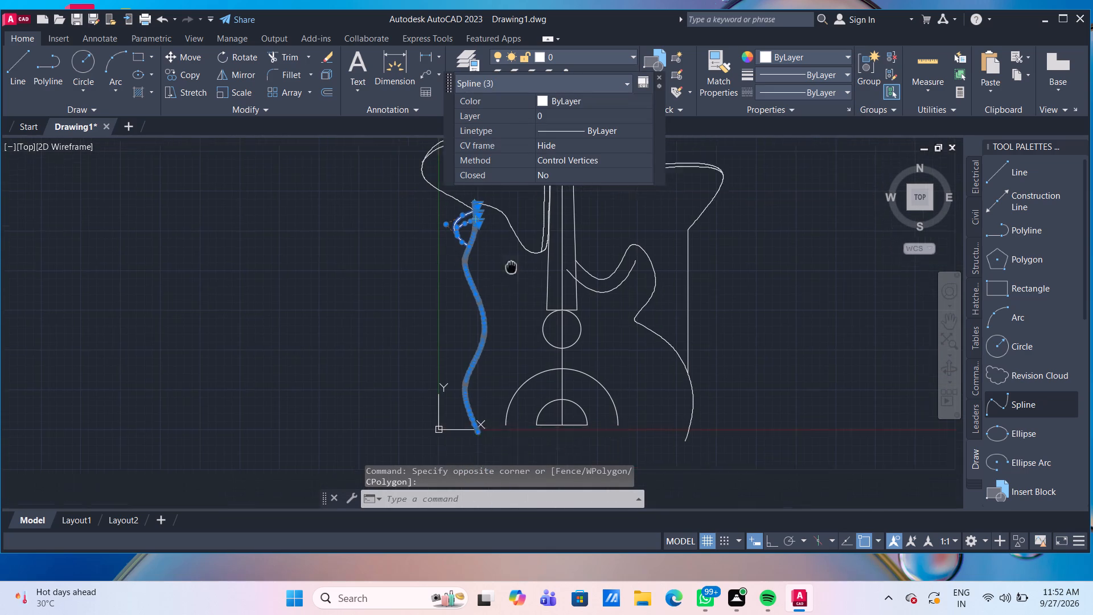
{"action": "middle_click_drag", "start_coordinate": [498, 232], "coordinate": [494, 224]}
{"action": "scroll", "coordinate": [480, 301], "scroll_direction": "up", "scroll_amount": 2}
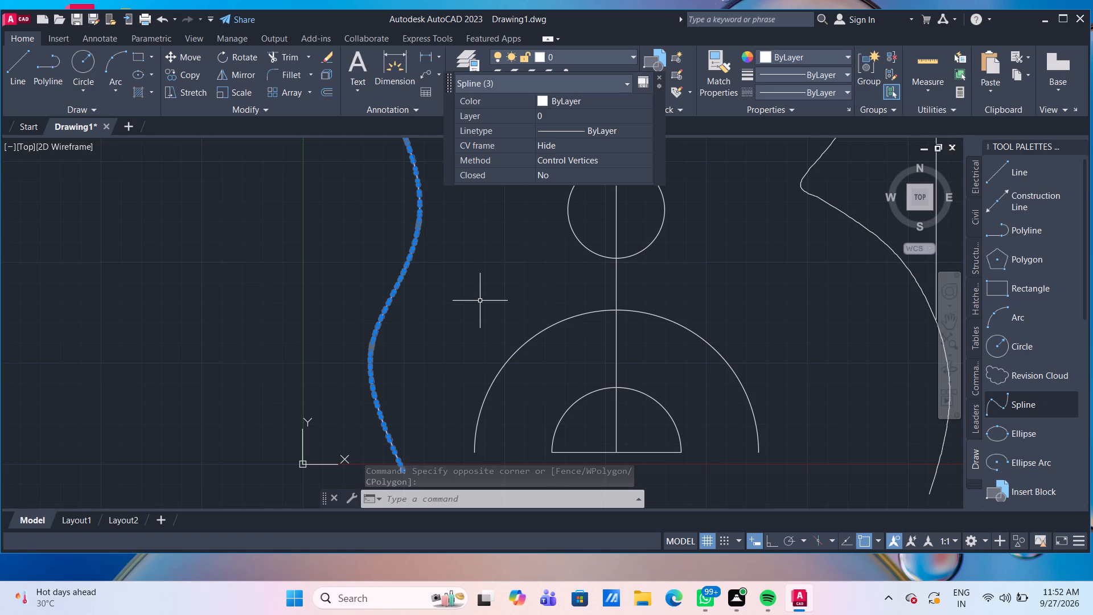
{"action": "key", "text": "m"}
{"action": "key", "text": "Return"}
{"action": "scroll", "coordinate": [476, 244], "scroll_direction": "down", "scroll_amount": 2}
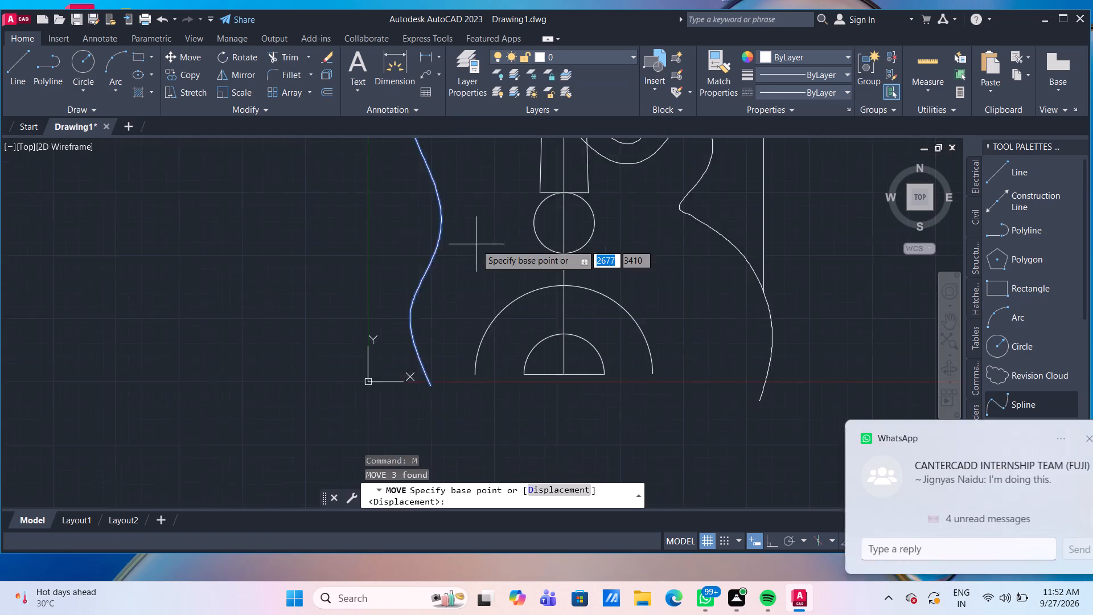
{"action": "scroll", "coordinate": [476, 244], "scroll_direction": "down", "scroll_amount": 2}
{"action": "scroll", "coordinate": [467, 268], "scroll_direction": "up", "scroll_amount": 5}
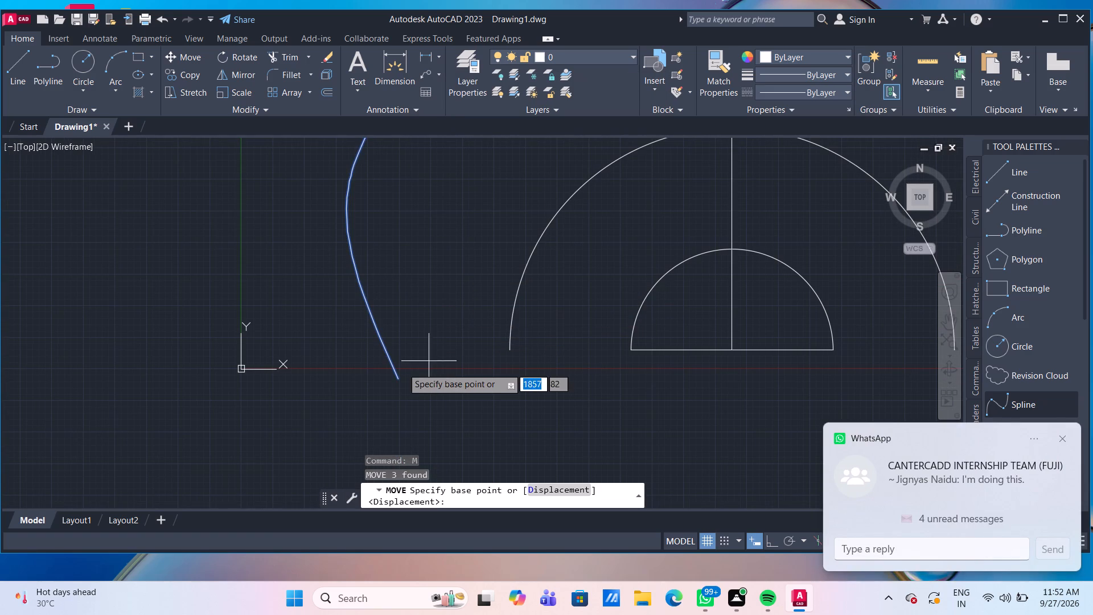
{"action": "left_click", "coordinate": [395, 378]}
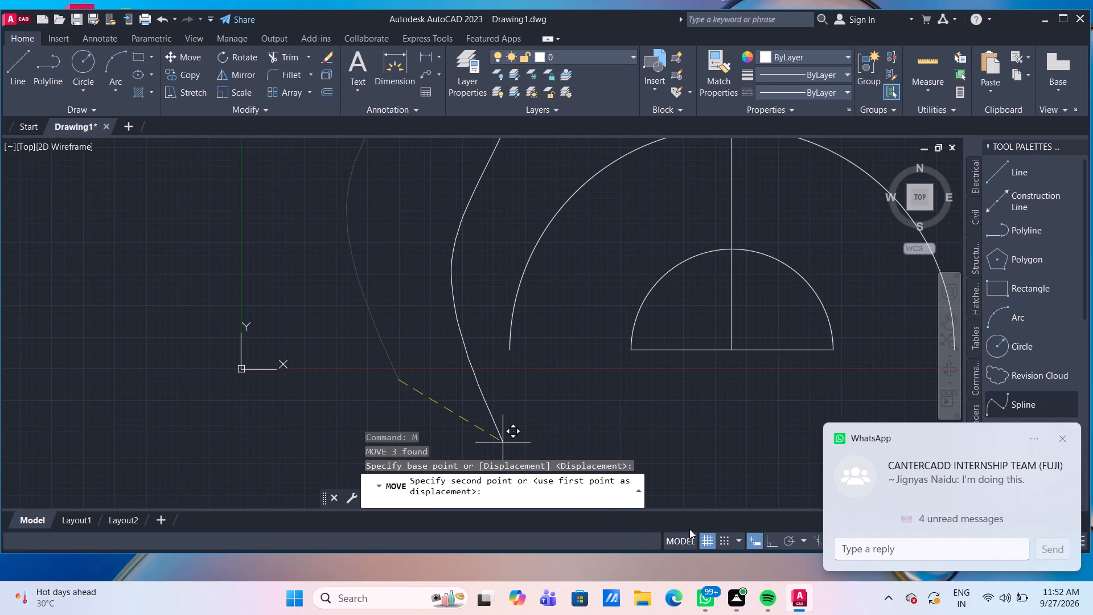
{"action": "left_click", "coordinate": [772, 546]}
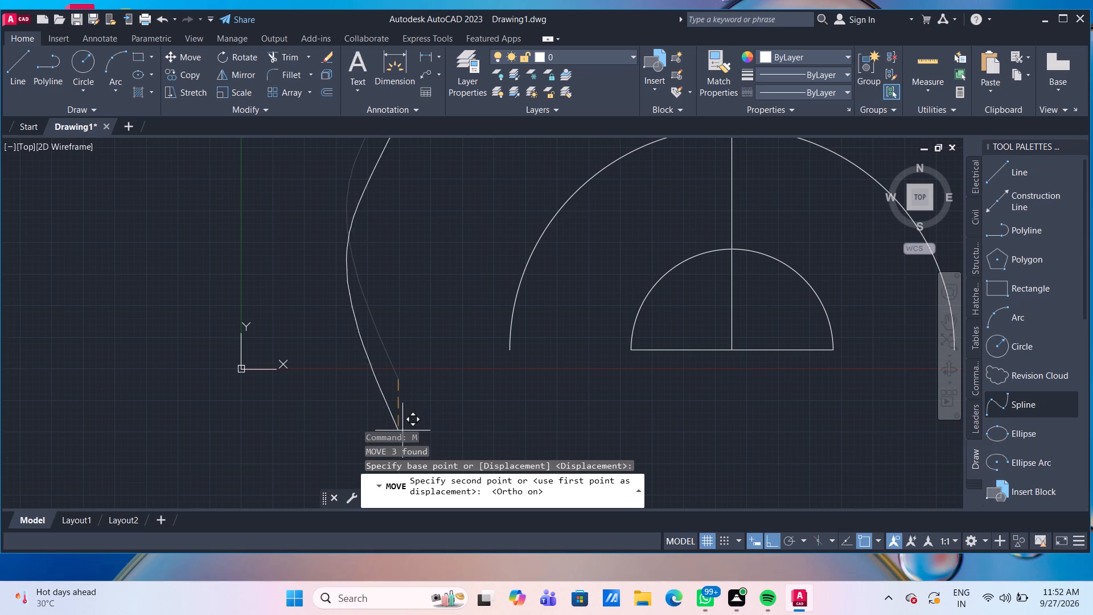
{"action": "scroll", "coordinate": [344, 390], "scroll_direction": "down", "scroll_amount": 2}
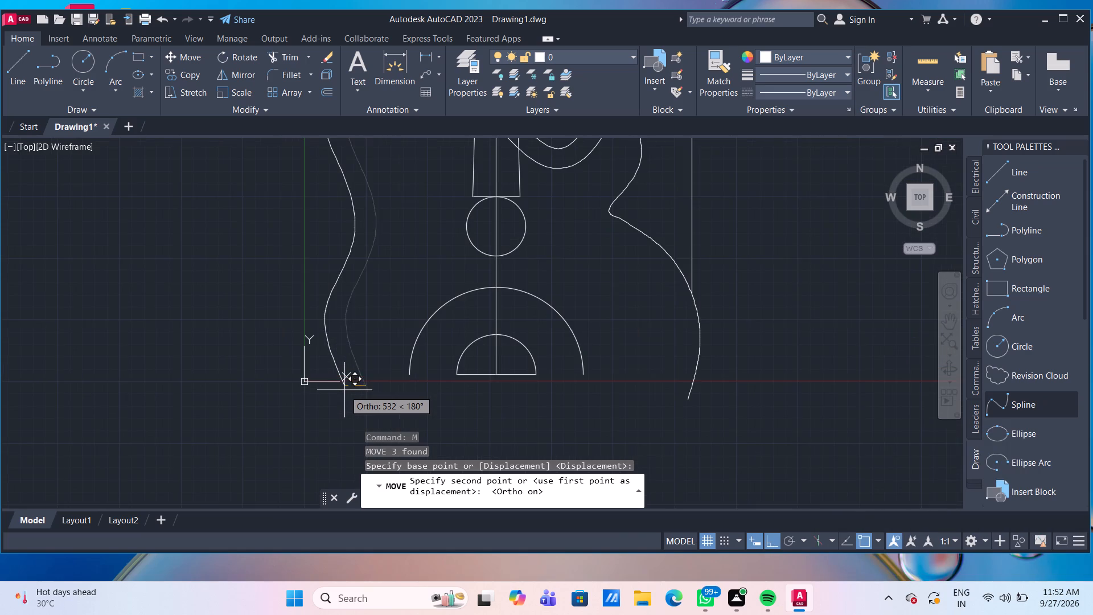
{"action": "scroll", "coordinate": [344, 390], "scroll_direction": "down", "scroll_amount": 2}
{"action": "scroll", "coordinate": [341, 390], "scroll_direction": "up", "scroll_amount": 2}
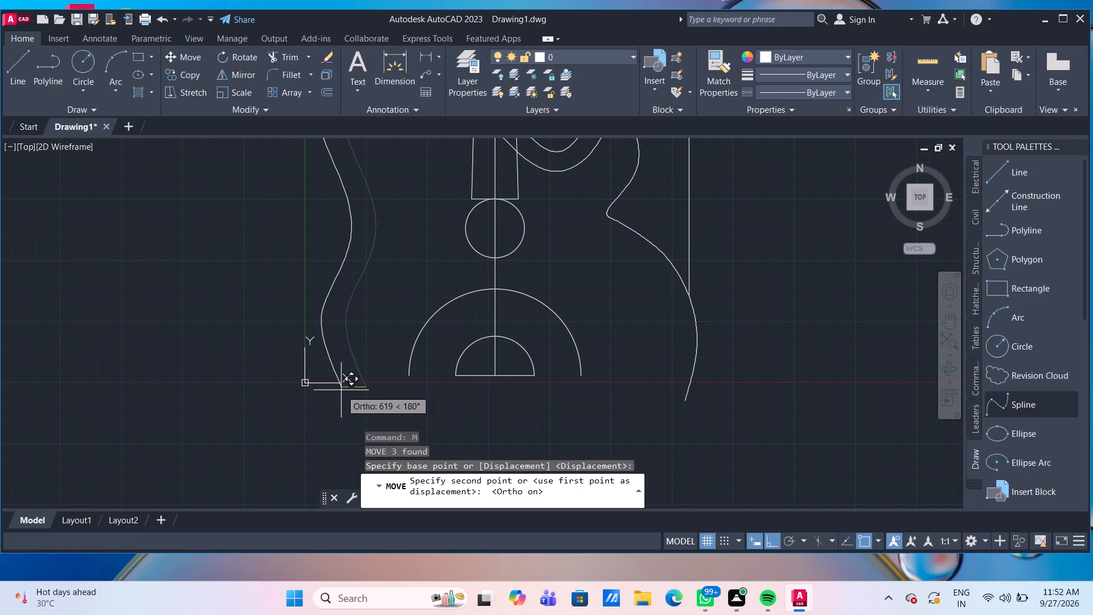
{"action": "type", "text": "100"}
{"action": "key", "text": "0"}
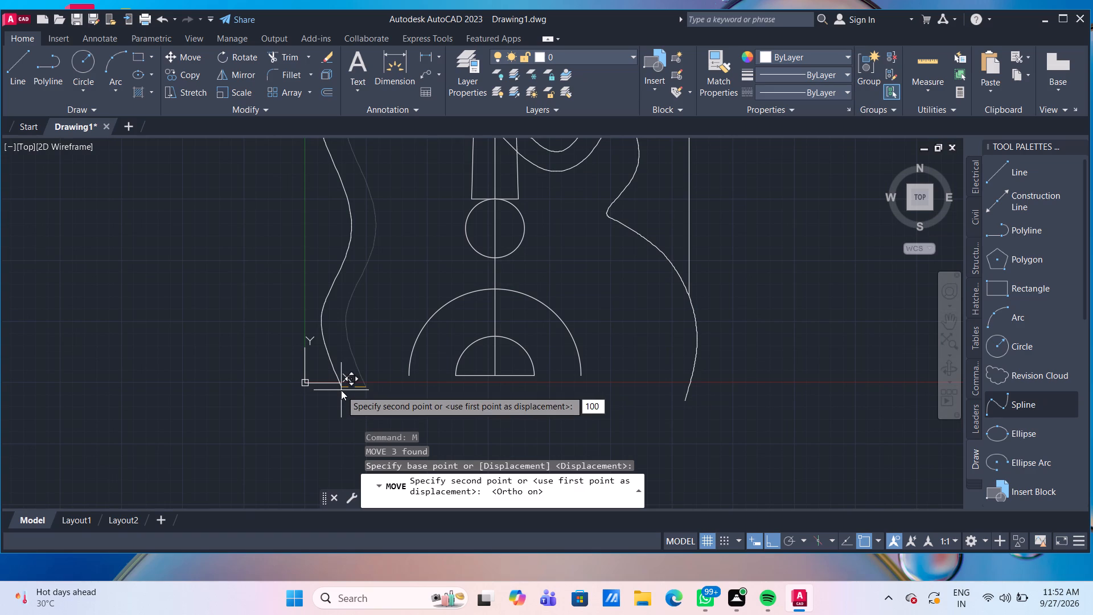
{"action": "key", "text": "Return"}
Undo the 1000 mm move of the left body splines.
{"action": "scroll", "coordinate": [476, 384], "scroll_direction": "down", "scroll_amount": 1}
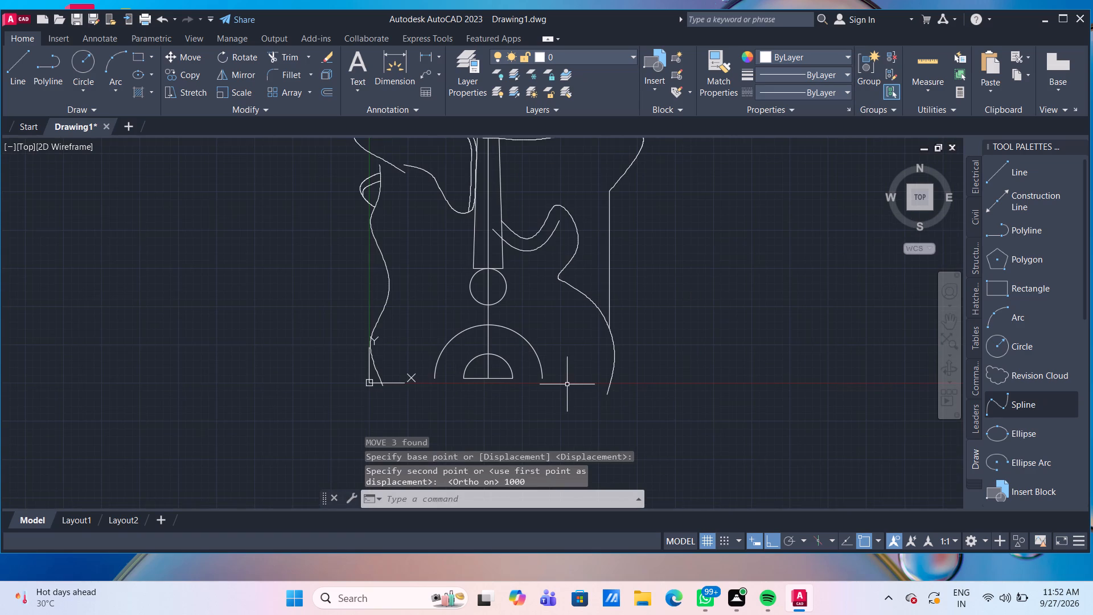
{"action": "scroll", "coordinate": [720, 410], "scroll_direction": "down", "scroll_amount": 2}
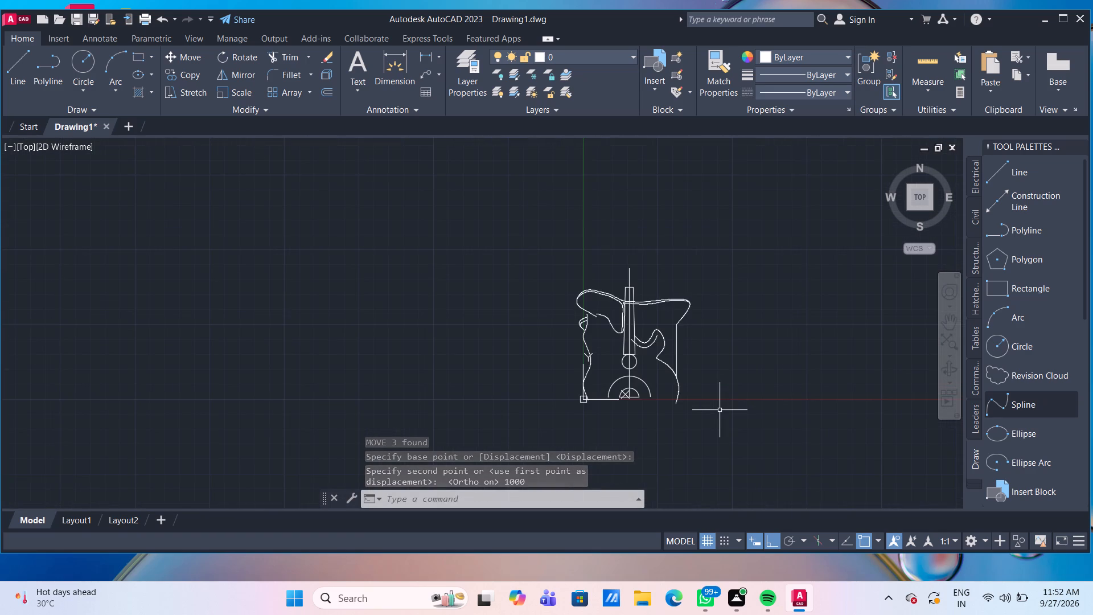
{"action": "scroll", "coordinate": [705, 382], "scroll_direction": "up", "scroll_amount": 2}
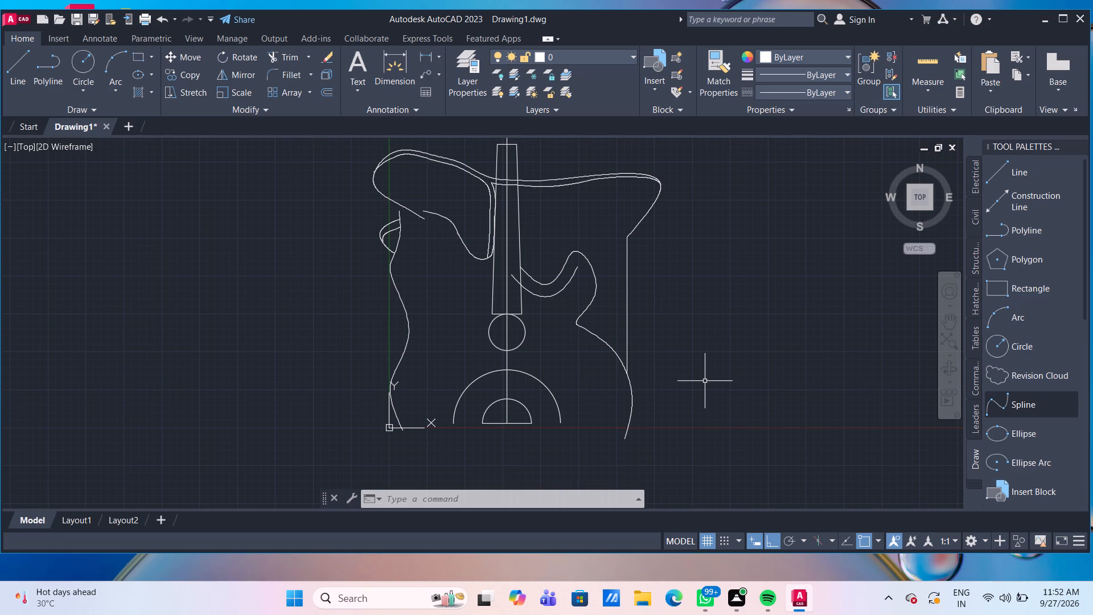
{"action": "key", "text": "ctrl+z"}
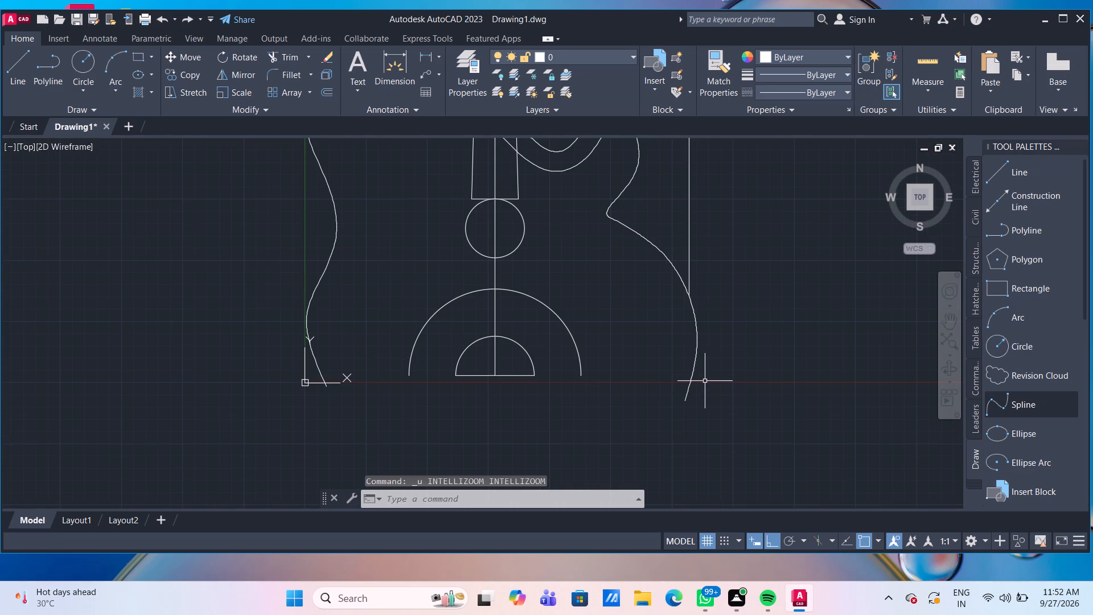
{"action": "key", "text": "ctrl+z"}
Move the three left body splines 500 mm outward and slightly downward from the long spline's lower endpoint.
{"action": "scroll", "coordinate": [705, 381], "scroll_direction": "down", "scroll_amount": 4}
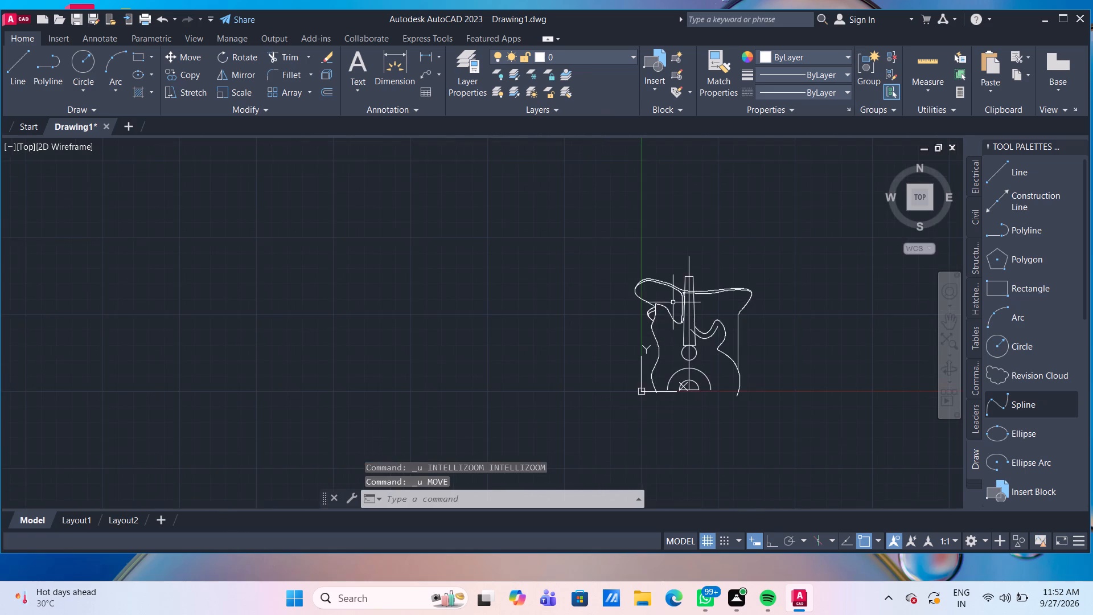
{"action": "scroll", "coordinate": [673, 302], "scroll_direction": "up", "scroll_amount": 3}
{"action": "scroll", "coordinate": [612, 351], "scroll_direction": "up", "scroll_amount": 2}
{"action": "left_click_drag", "start_coordinate": [605, 434], "coordinate": [552, 388]}
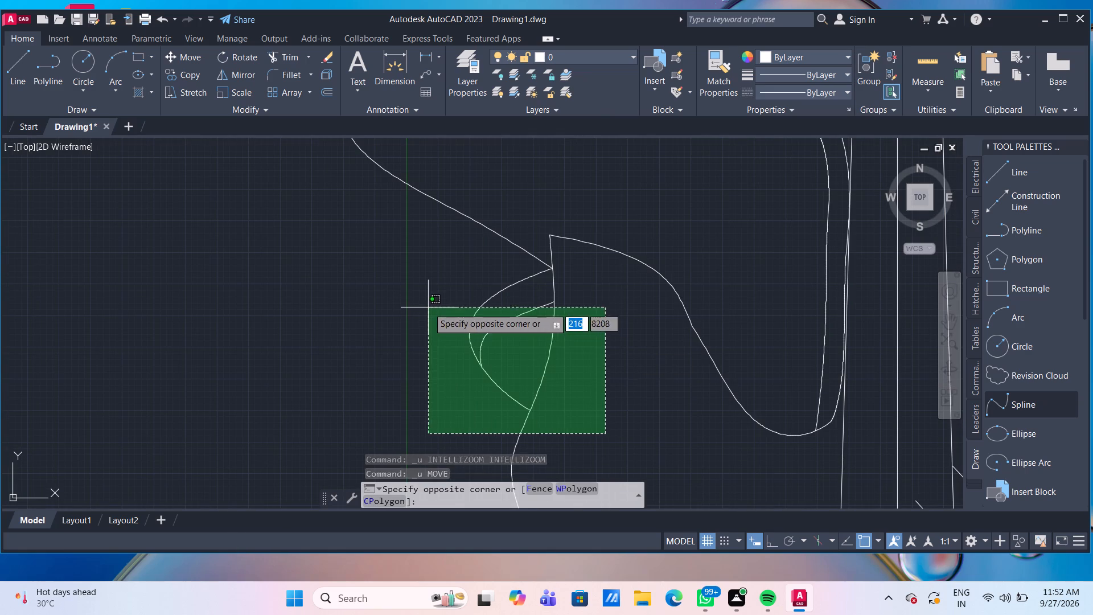
{"action": "left_click", "coordinate": [428, 307]}
{"action": "scroll", "coordinate": [428, 307], "scroll_direction": "down", "scroll_amount": 4}
{"action": "scroll", "coordinate": [443, 370], "scroll_direction": "up", "scroll_amount": 1}
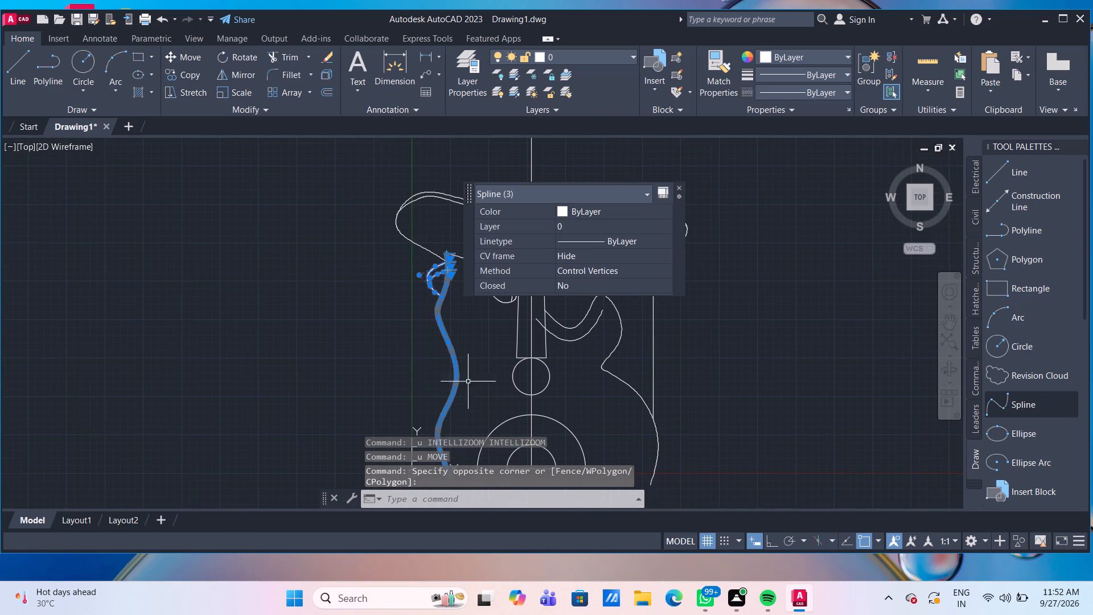
{"action": "middle_click_drag", "start_coordinate": [479, 367], "coordinate": [390, 304]}
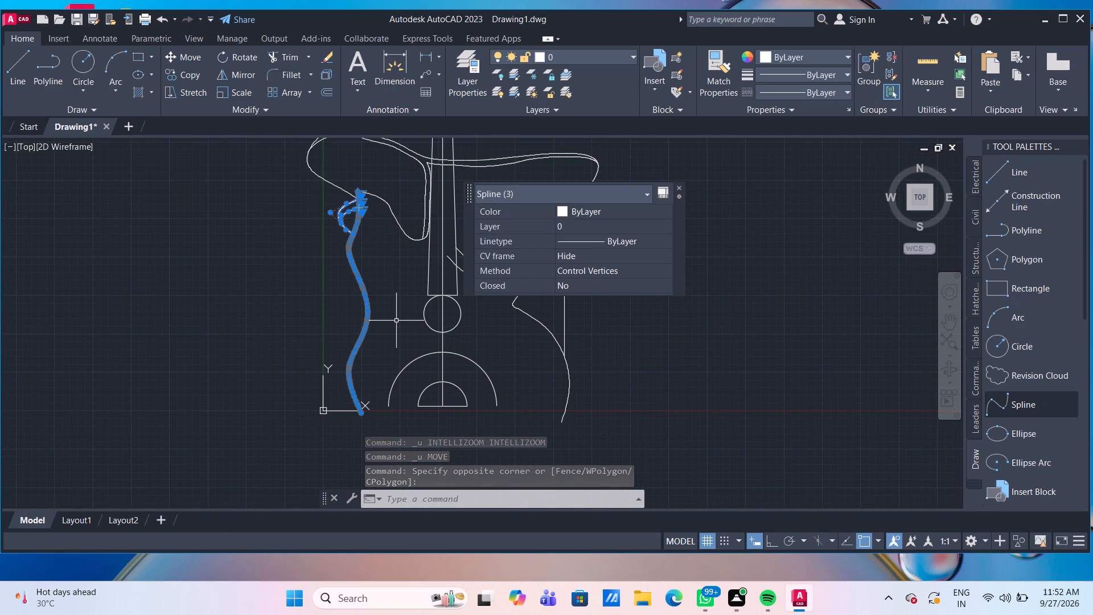
{"action": "key", "text": "m"}
{"action": "key", "text": "Return"}
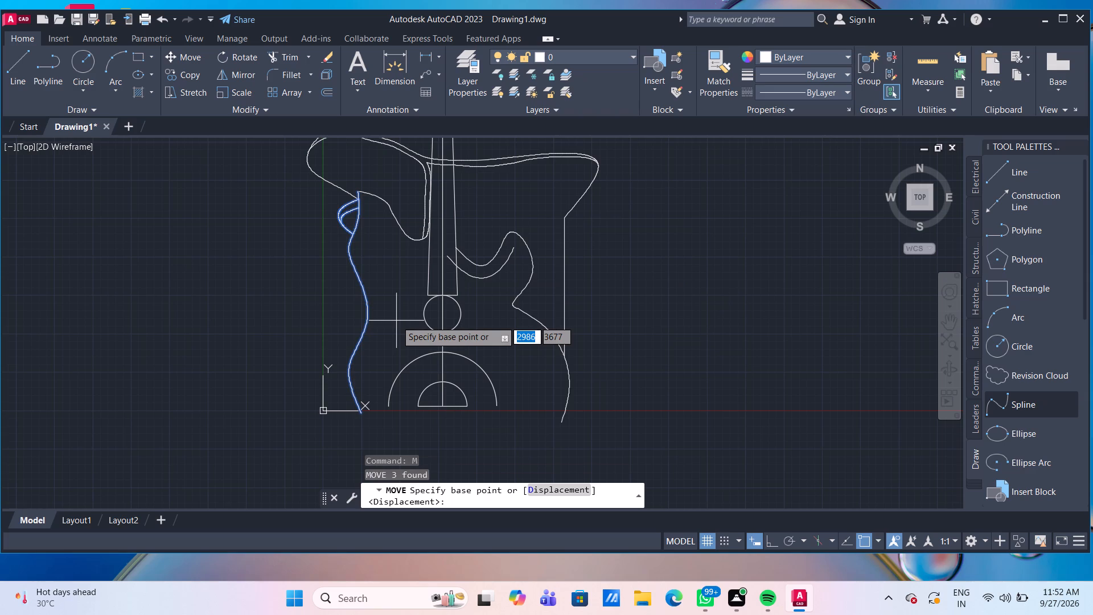
{"action": "scroll", "coordinate": [375, 416], "scroll_direction": "up", "scroll_amount": 2}
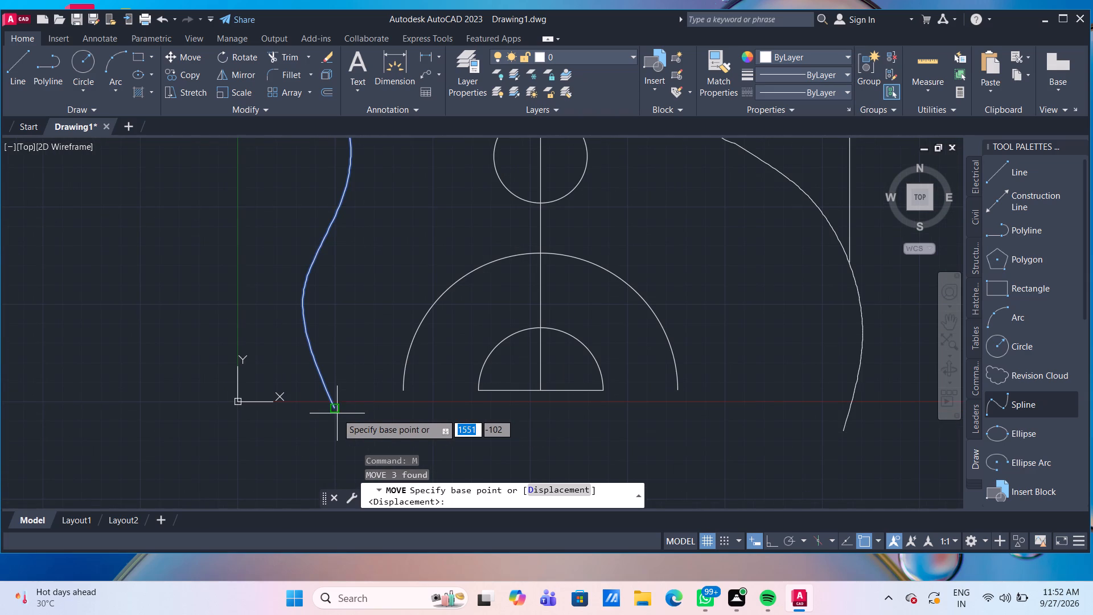
{"action": "left_click", "coordinate": [335, 412]}
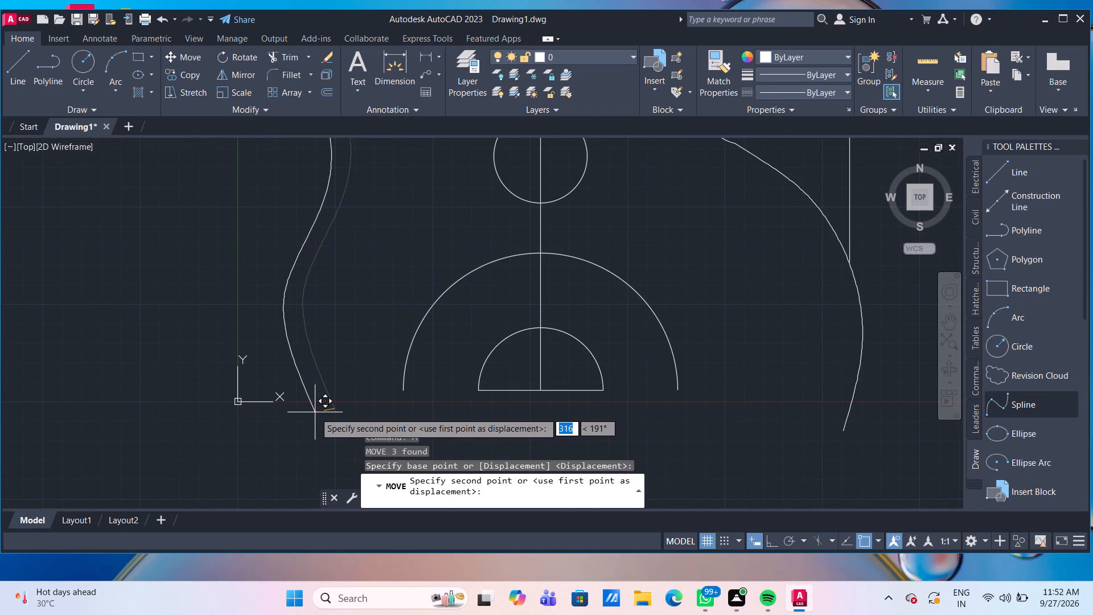
{"action": "type", "text": "500"}
{"action": "key", "text": "Return"}
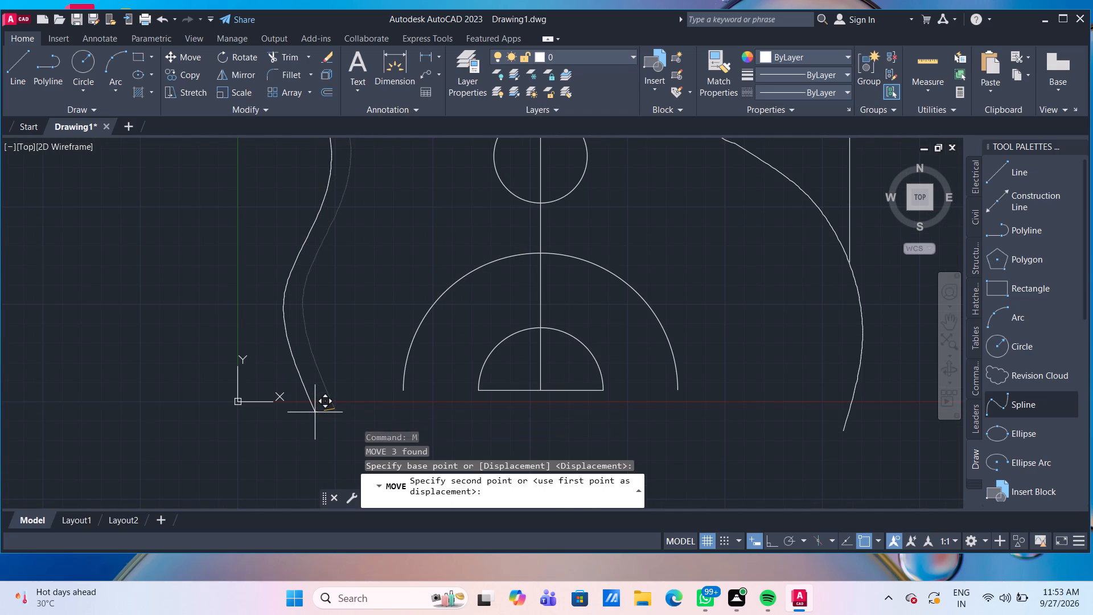
Stretch the top endpoint of the long left body spline up past the upper horn's lower curve.
{"action": "scroll", "coordinate": [354, 368], "scroll_direction": "down", "scroll_amount": 2}
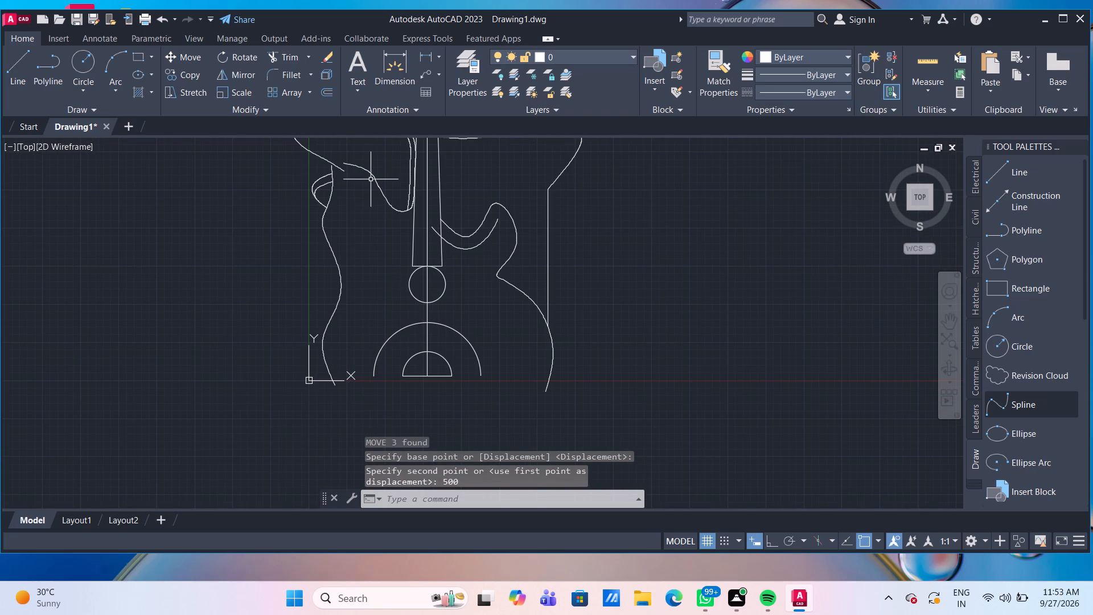
{"action": "scroll", "coordinate": [371, 179], "scroll_direction": "up", "scroll_amount": 2}
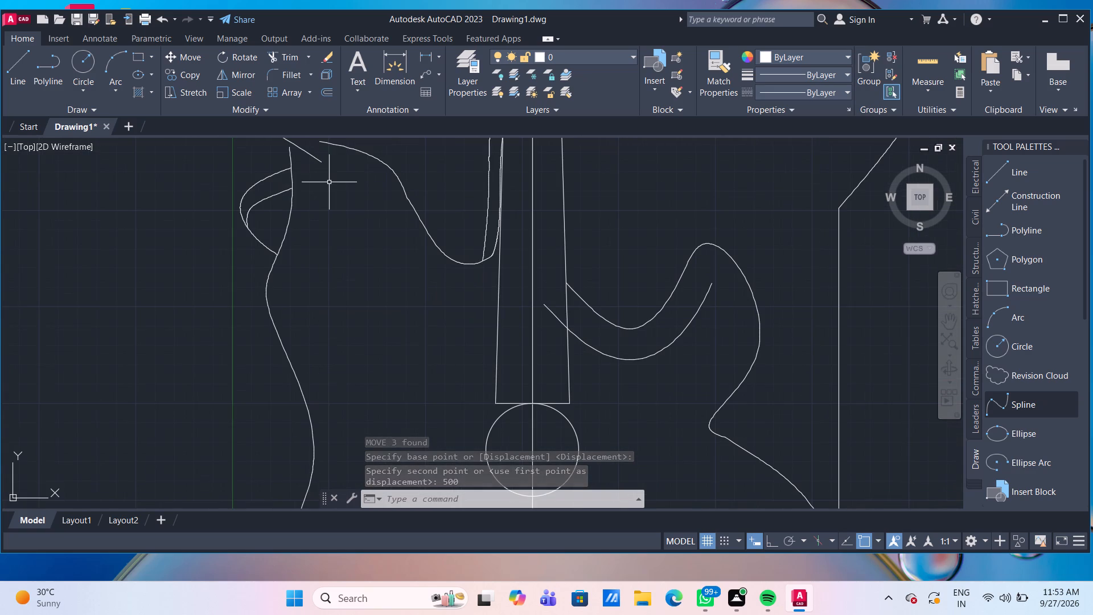
{"action": "middle_click_drag", "start_coordinate": [330, 186], "coordinate": [320, 318]}
{"action": "scroll", "coordinate": [318, 269], "scroll_direction": "up", "scroll_amount": 2}
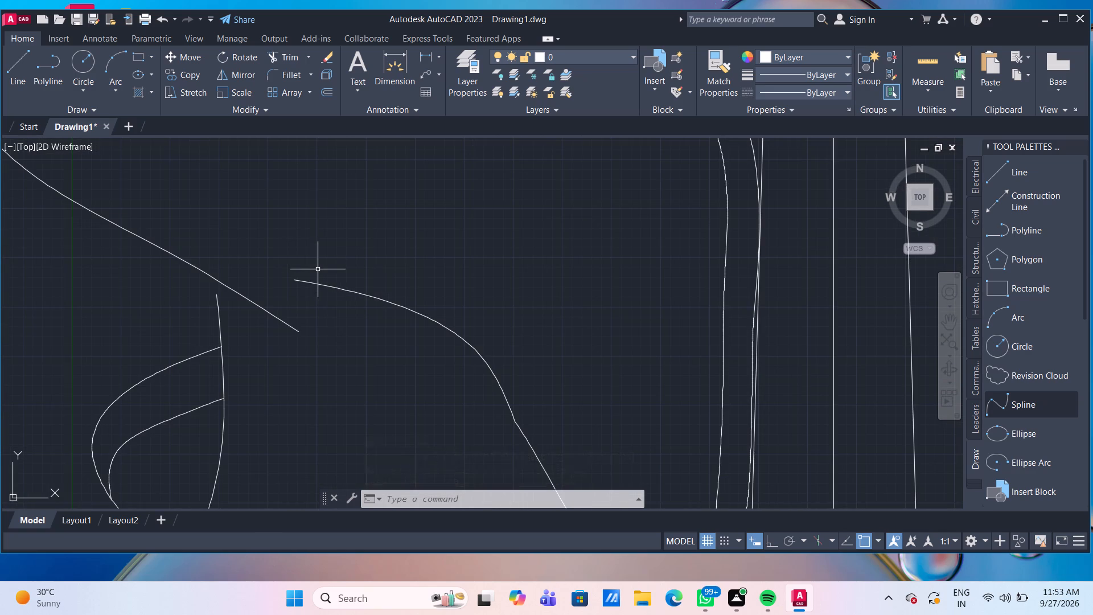
{"action": "left_click", "coordinate": [219, 315]}
{"action": "left_click_drag", "start_coordinate": [218, 292], "coordinate": [218, 286]}
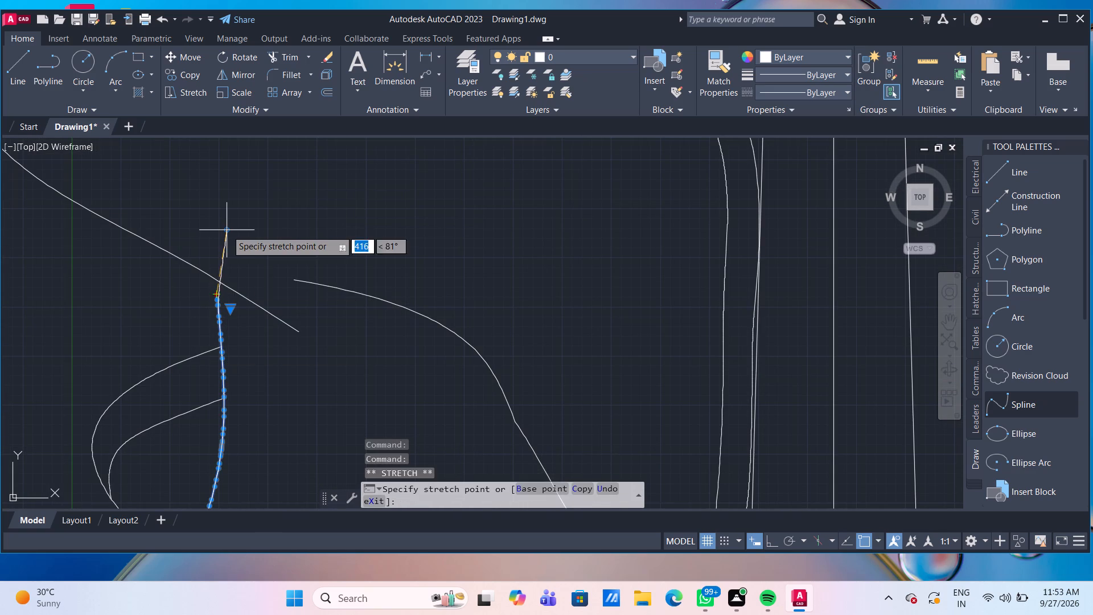
{"action": "left_click", "coordinate": [199, 227]}
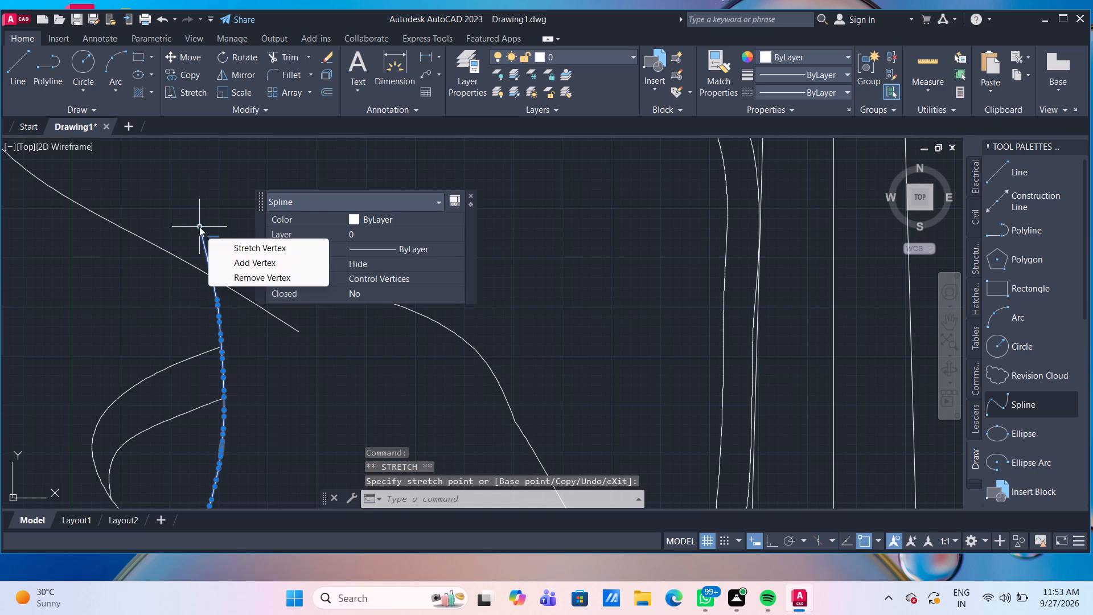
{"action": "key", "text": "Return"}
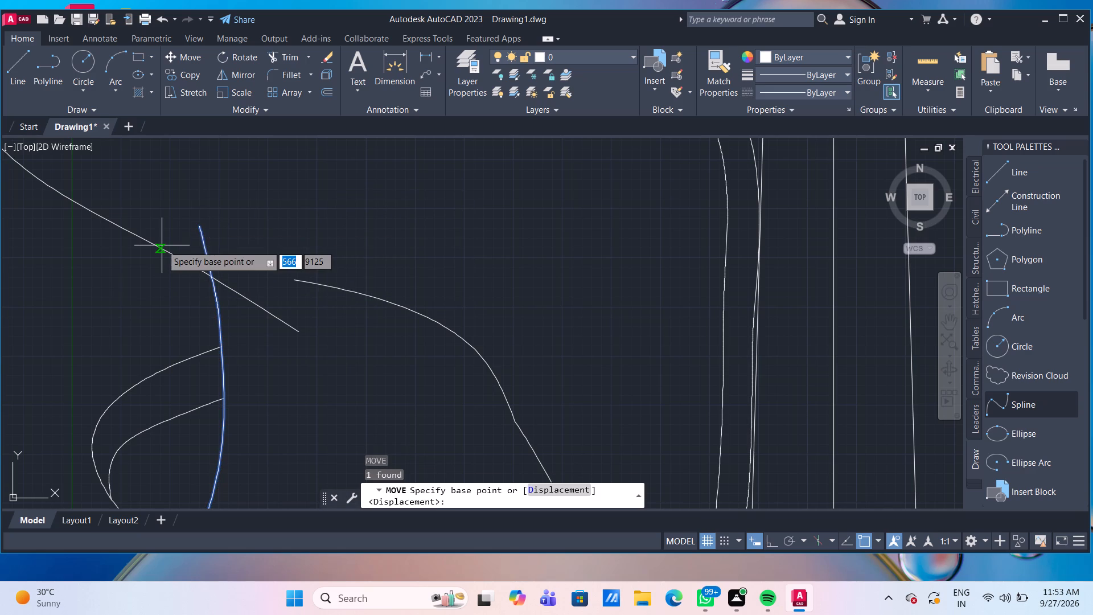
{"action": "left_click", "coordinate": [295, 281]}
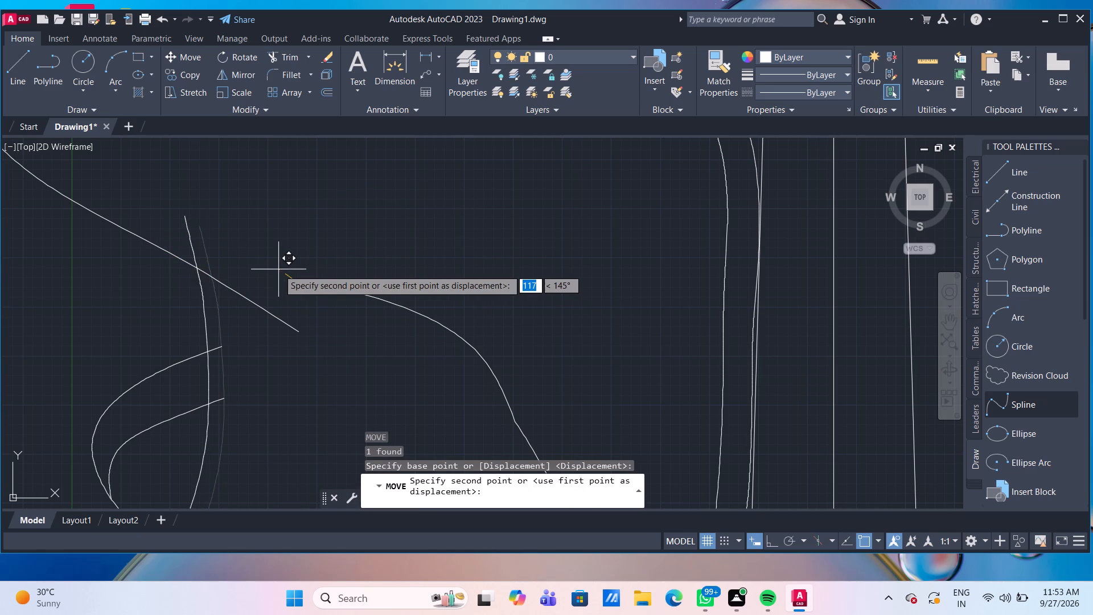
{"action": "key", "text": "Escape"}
Stretch the free upper end of the left cutaway spline to the top endpoint of the long left body spline.
{"action": "left_click", "coordinate": [300, 284]}
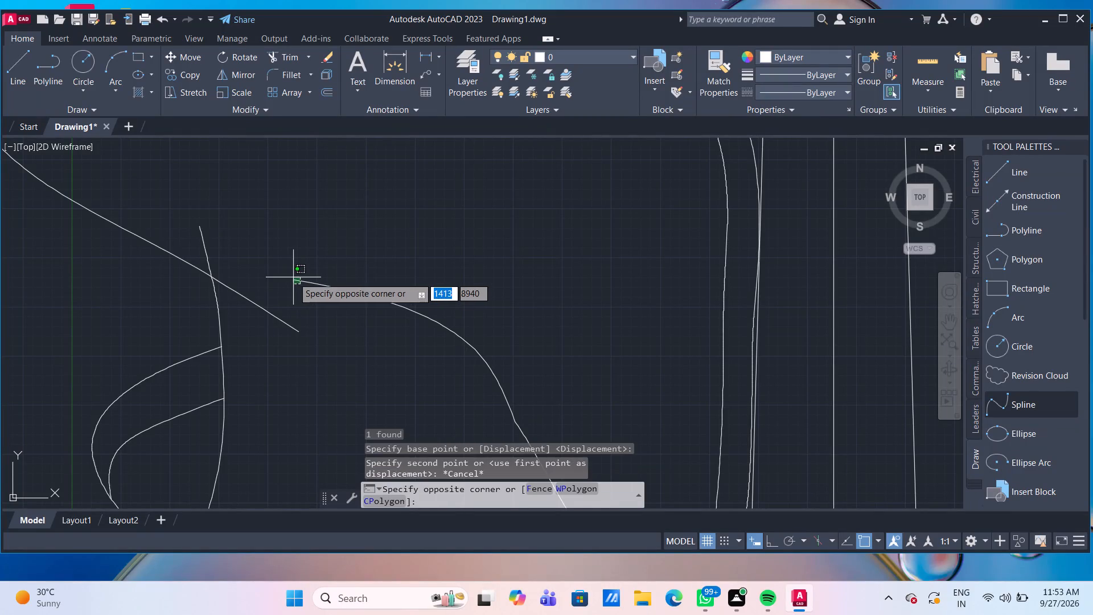
{"action": "left_click", "coordinate": [293, 277]}
{"action": "left_click", "coordinate": [293, 279]}
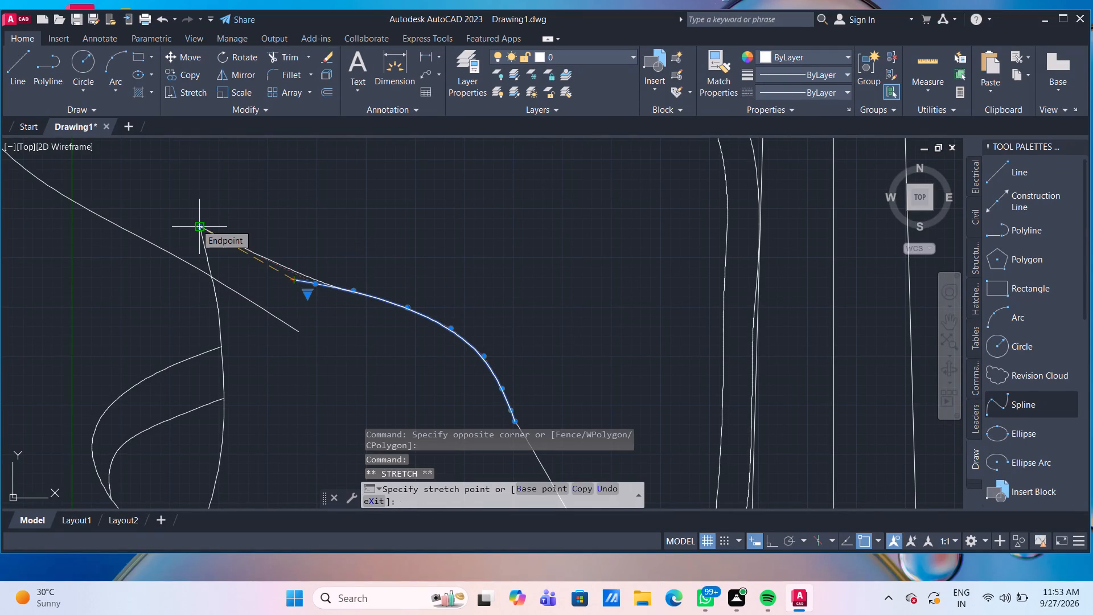
{"action": "left_click", "coordinate": [196, 224]}
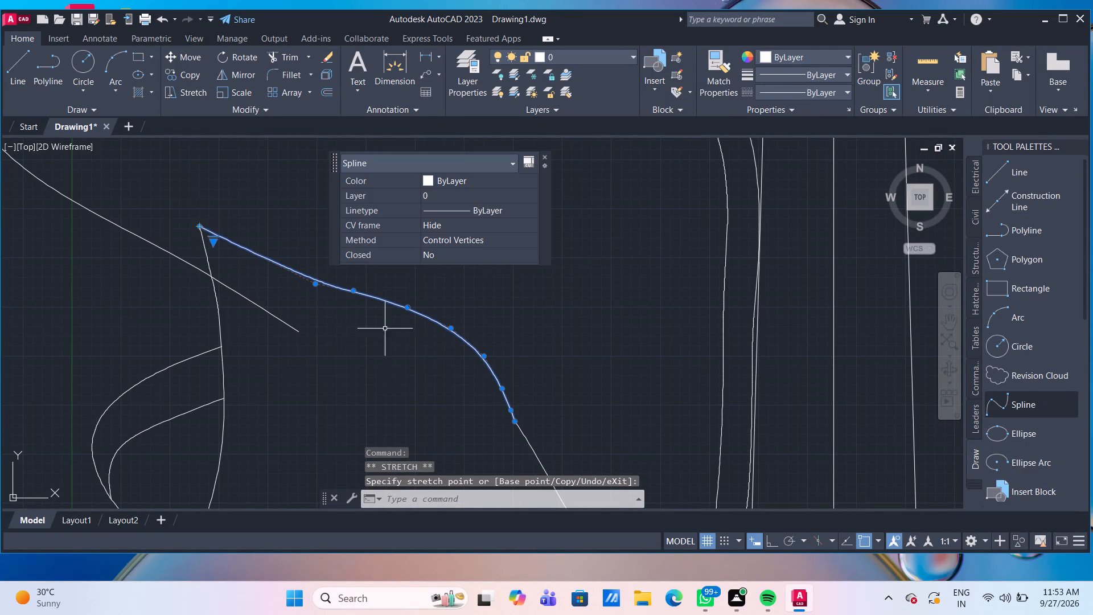
Stretch four upper control vertices of the left cutaway spline slightly up and outward to smooth its curve into a convex shape.
{"action": "left_click", "coordinate": [317, 284]}
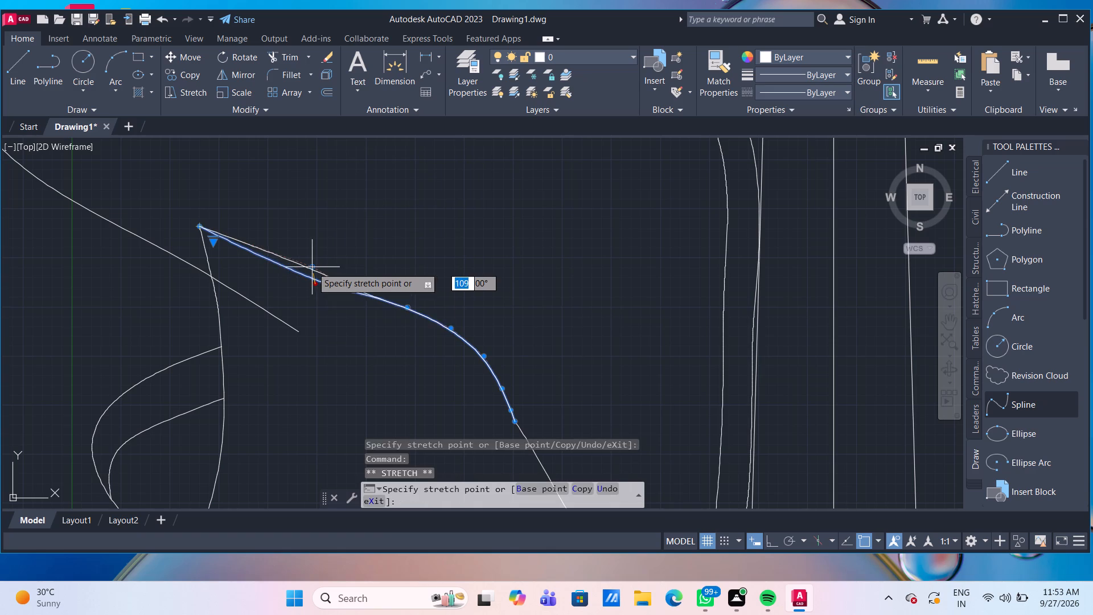
{"action": "left_click", "coordinate": [307, 260]}
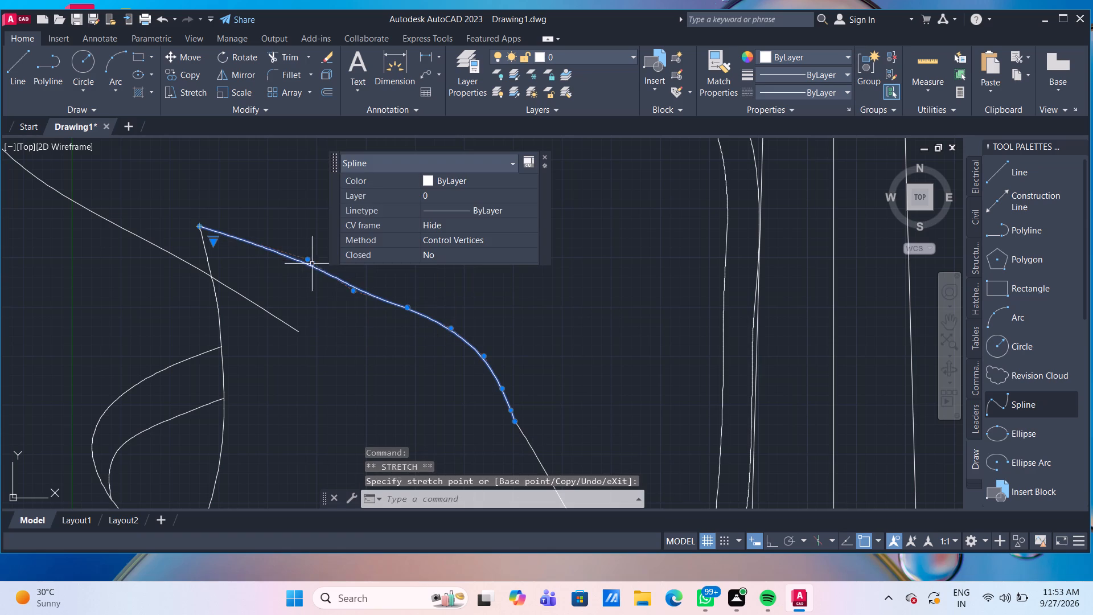
{"action": "left_click", "coordinate": [353, 289]}
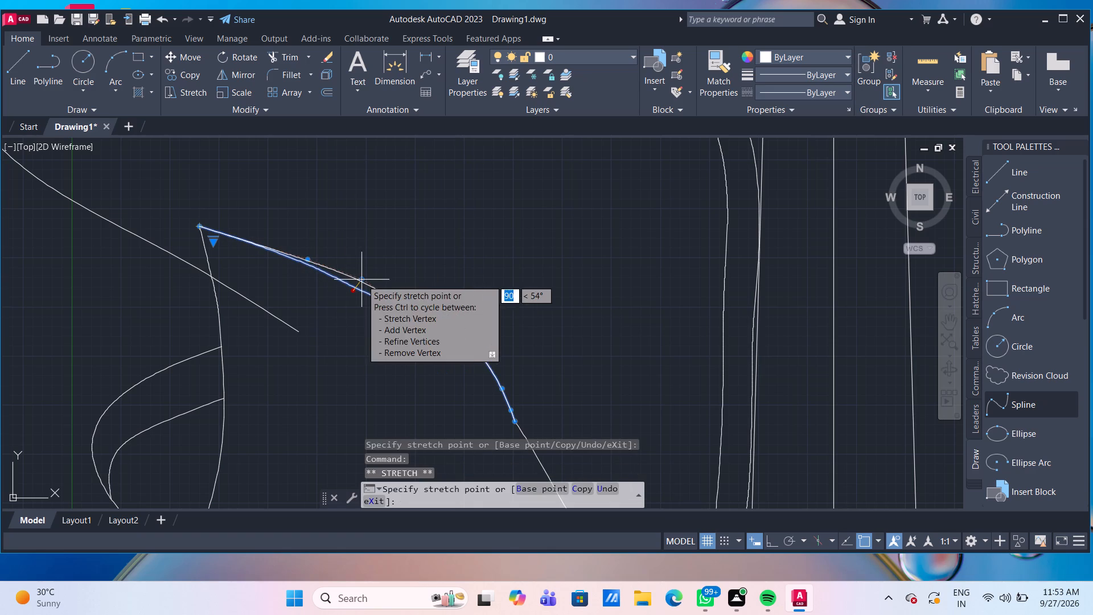
{"action": "left_click", "coordinate": [363, 280]}
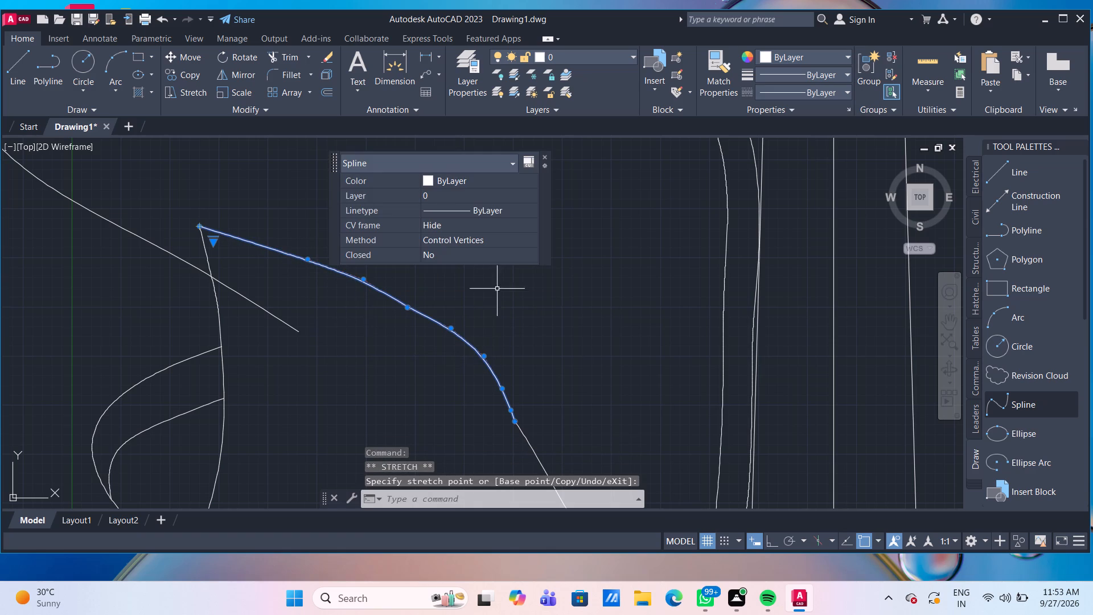
{"action": "left_click", "coordinate": [409, 309]}
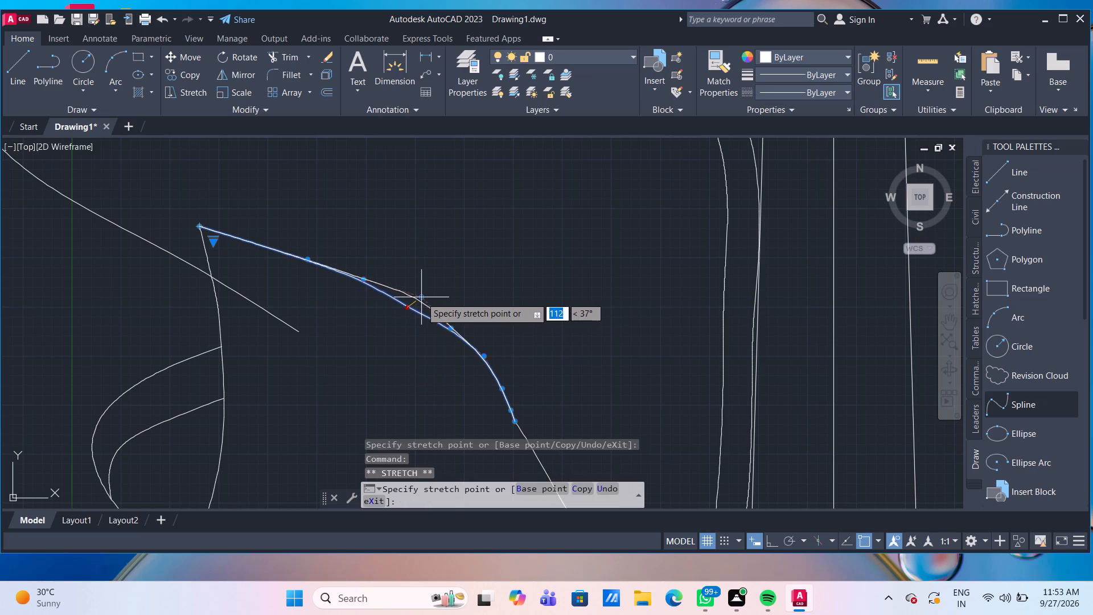
{"action": "left_click", "coordinate": [427, 303]}
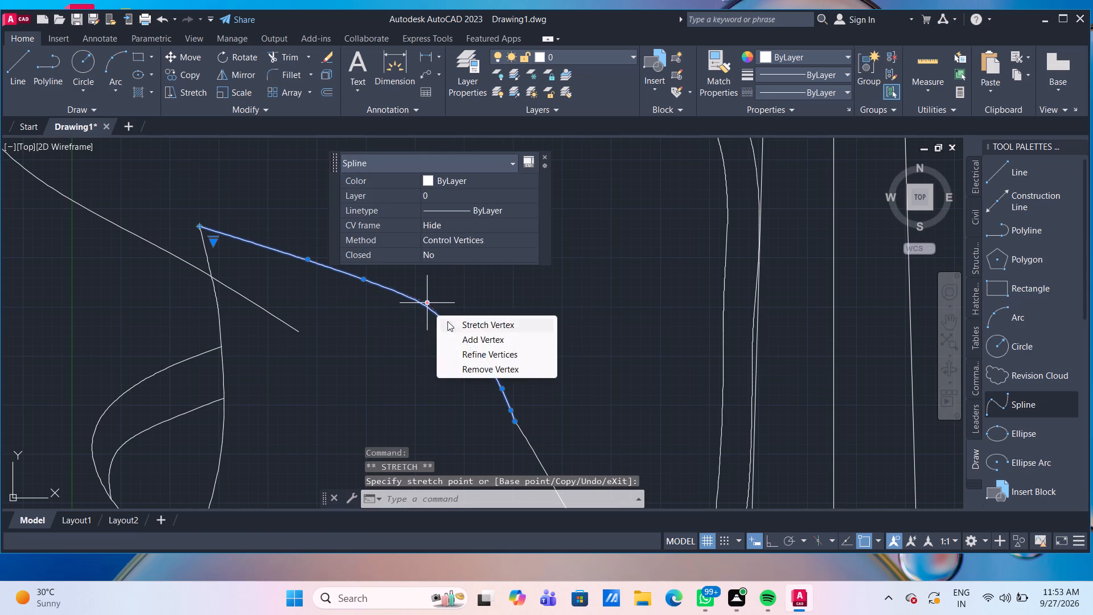
{"action": "middle_click_drag", "start_coordinate": [461, 303], "coordinate": [192, 292]}
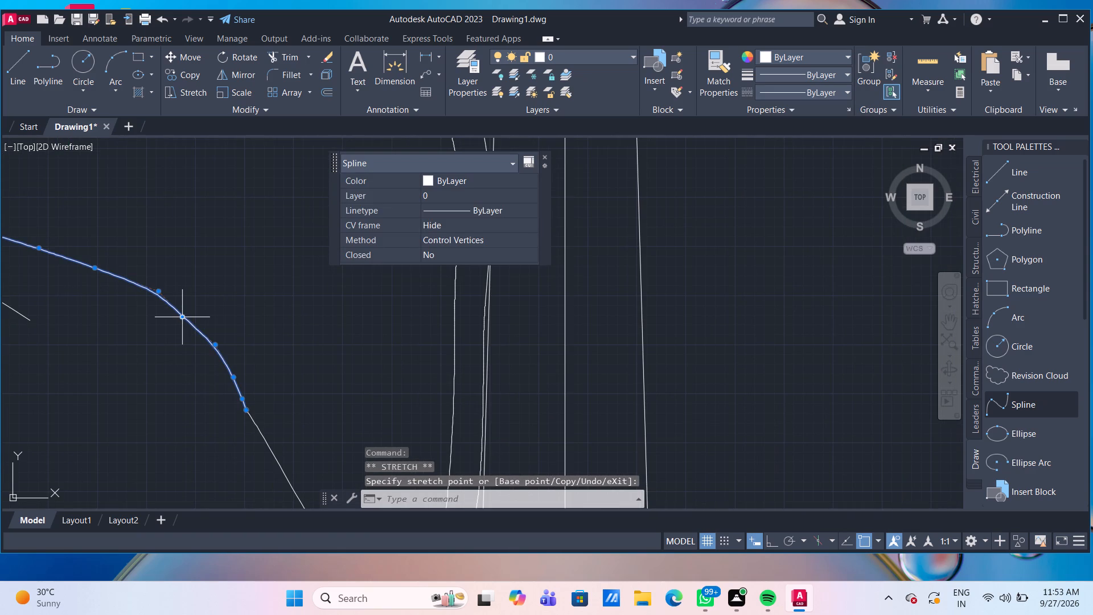
{"action": "left_click", "coordinate": [183, 314]}
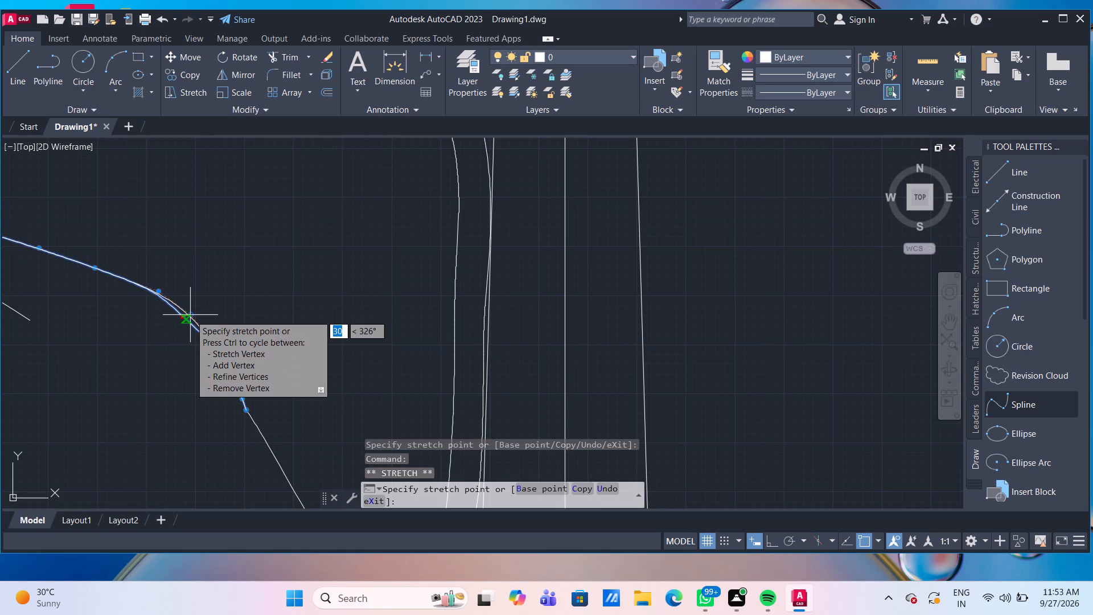
{"action": "scroll", "coordinate": [190, 315], "scroll_direction": "up", "scroll_amount": 2}
{"action": "left_click", "coordinate": [190, 315]}
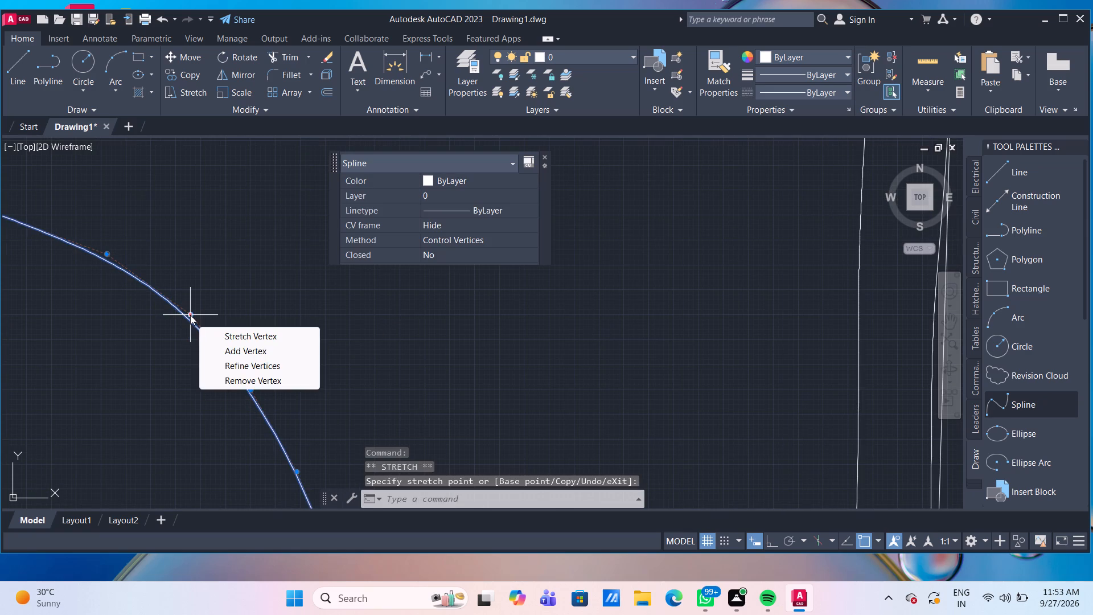
{"action": "scroll", "coordinate": [190, 315], "scroll_direction": "down", "scroll_amount": 3}
{"action": "scroll", "coordinate": [305, 303], "scroll_direction": "down", "scroll_amount": 2}
{"action": "scroll", "coordinate": [388, 352], "scroll_direction": "down", "scroll_amount": 3}
{"action": "scroll", "coordinate": [388, 351], "scroll_direction": "up", "scroll_amount": 2}
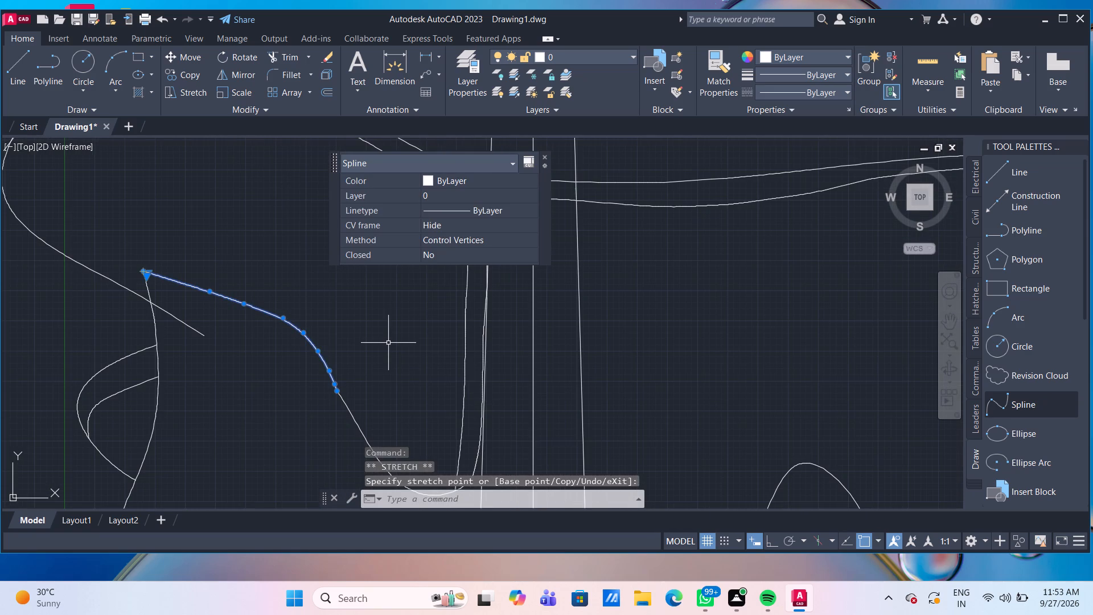
{"action": "key", "text": "Return"}
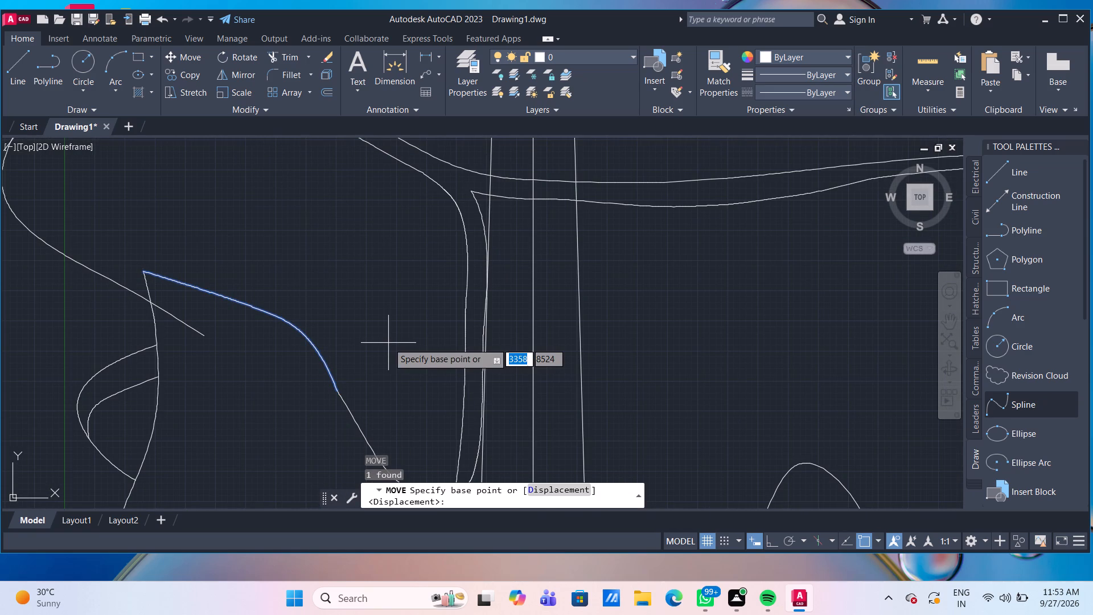
{"action": "key", "text": "Return"}
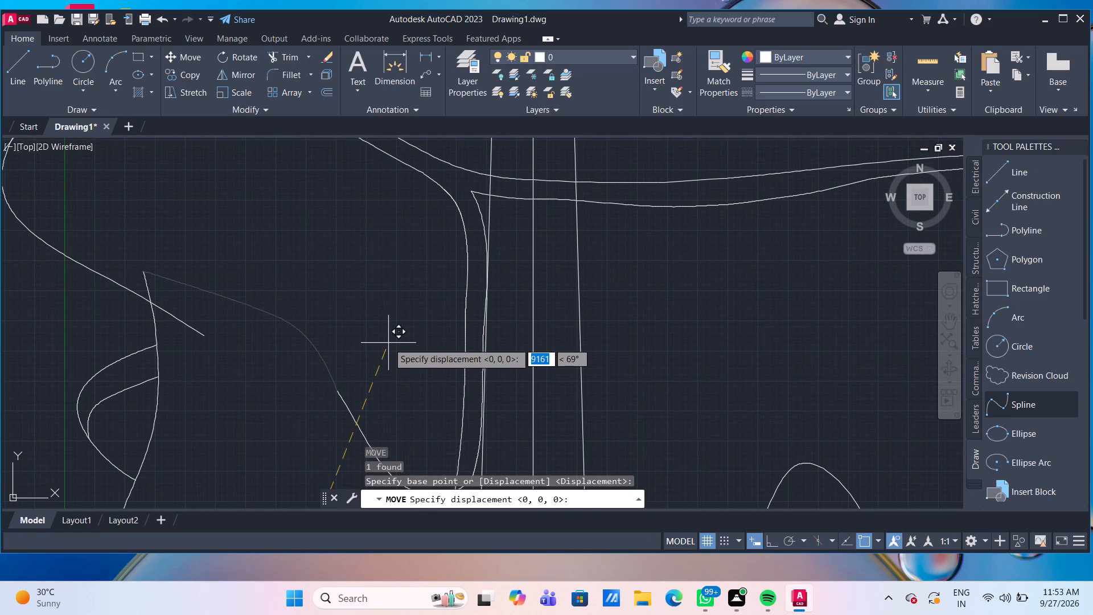
{"action": "key", "text": "Escape"}
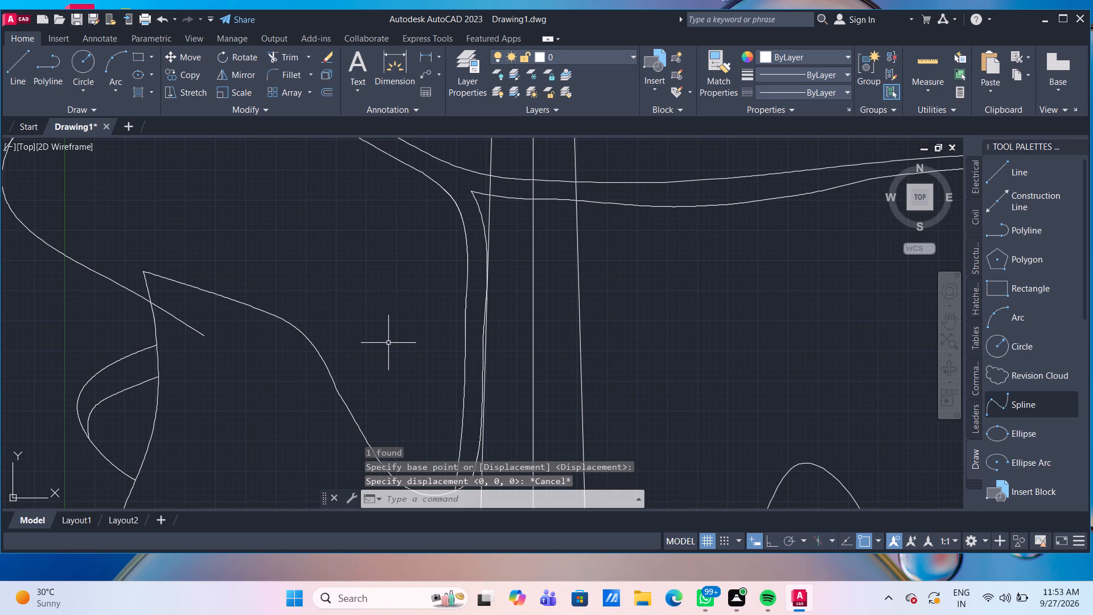
Reshape the outer upper horn spline's lower part outward and join its free end to the small side curve's upper endpoint on the left body spline.
{"action": "scroll", "coordinate": [230, 344], "scroll_direction": "down", "scroll_amount": 2}
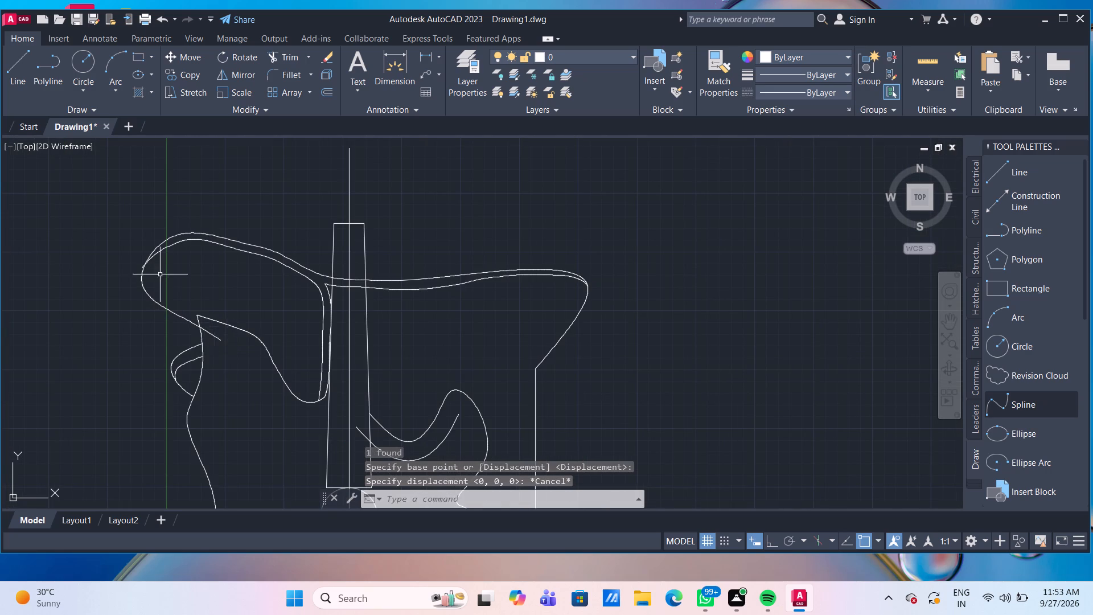
{"action": "scroll", "coordinate": [159, 273], "scroll_direction": "up", "scroll_amount": 2}
{"action": "scroll", "coordinate": [178, 339], "scroll_direction": "down", "scroll_amount": 2}
{"action": "scroll", "coordinate": [227, 378], "scroll_direction": "up", "scroll_amount": 2}
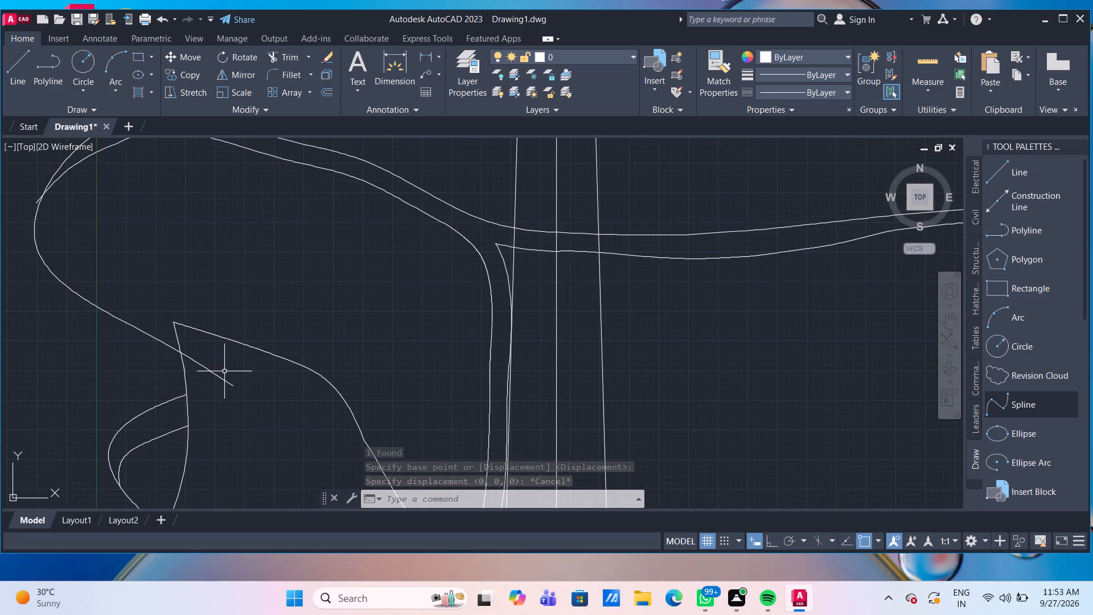
{"action": "left_click", "coordinate": [221, 378]}
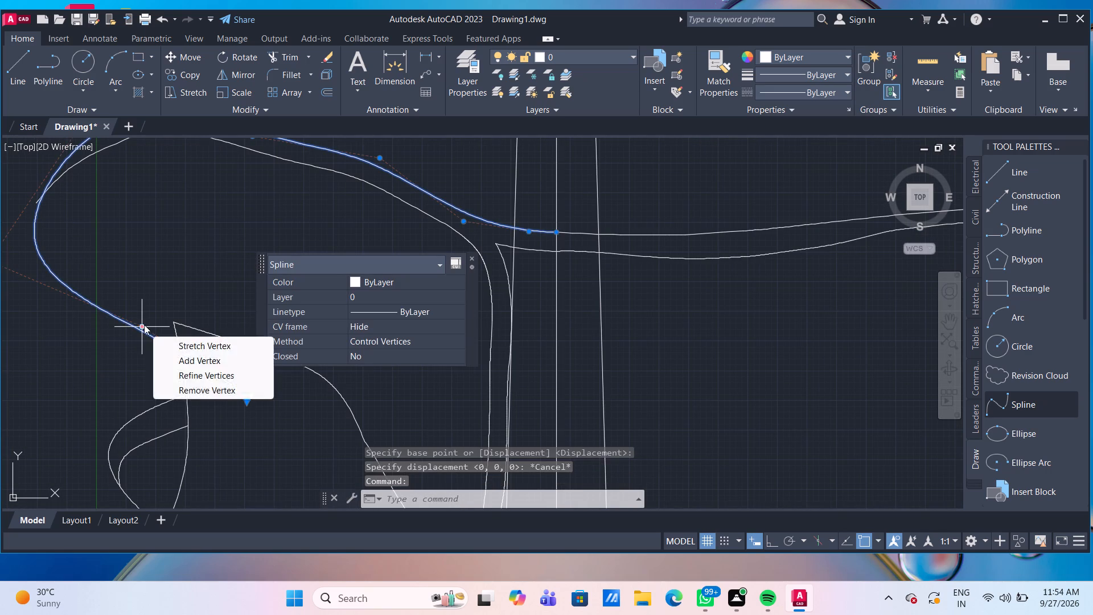
{"action": "left_click", "coordinate": [144, 325]}
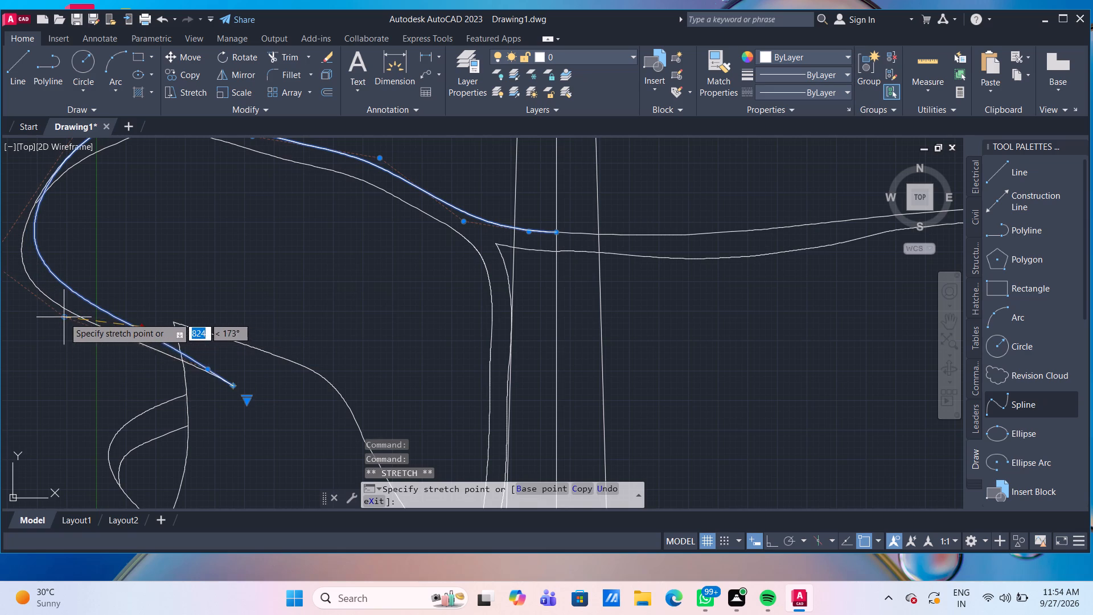
{"action": "left_click", "coordinate": [64, 317]}
{"action": "left_click_drag", "start_coordinate": [232, 387], "coordinate": [221, 380]}
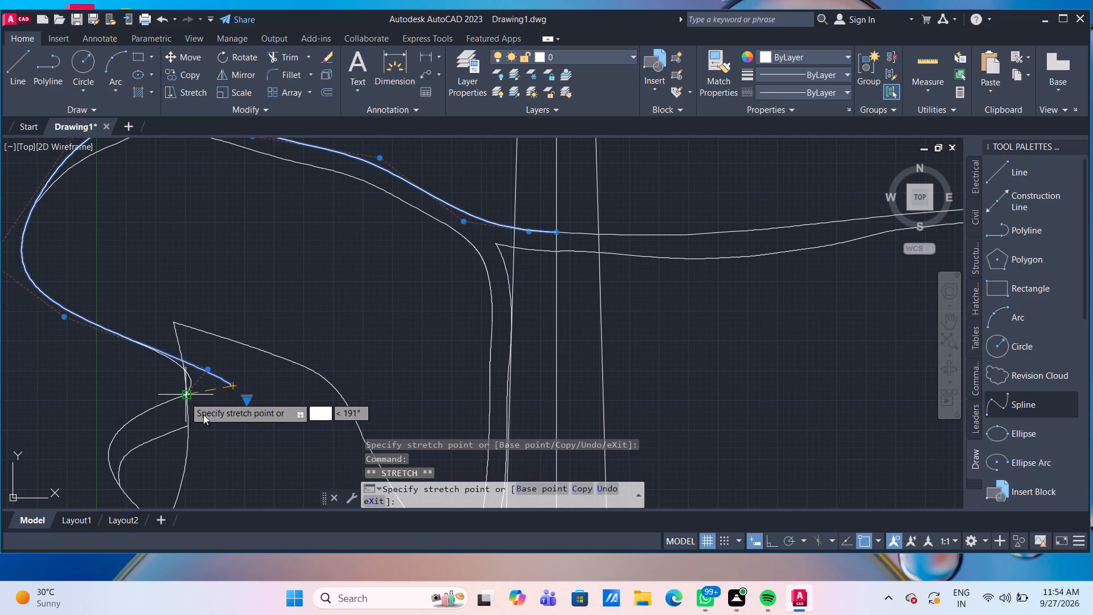
{"action": "key", "text": "Escape"}
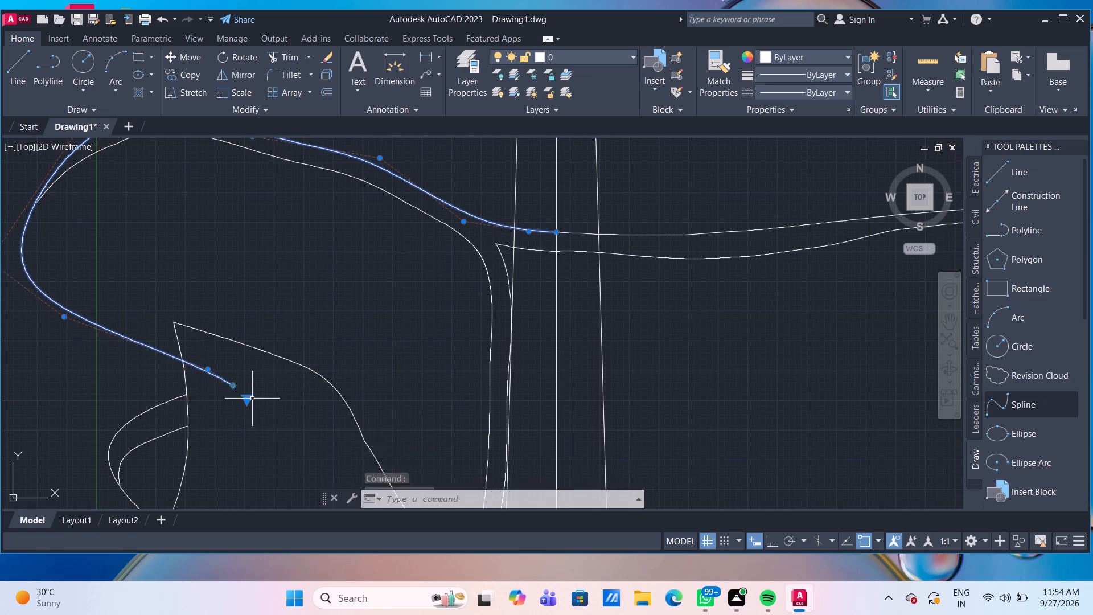
{"action": "left_click", "coordinate": [209, 371]}
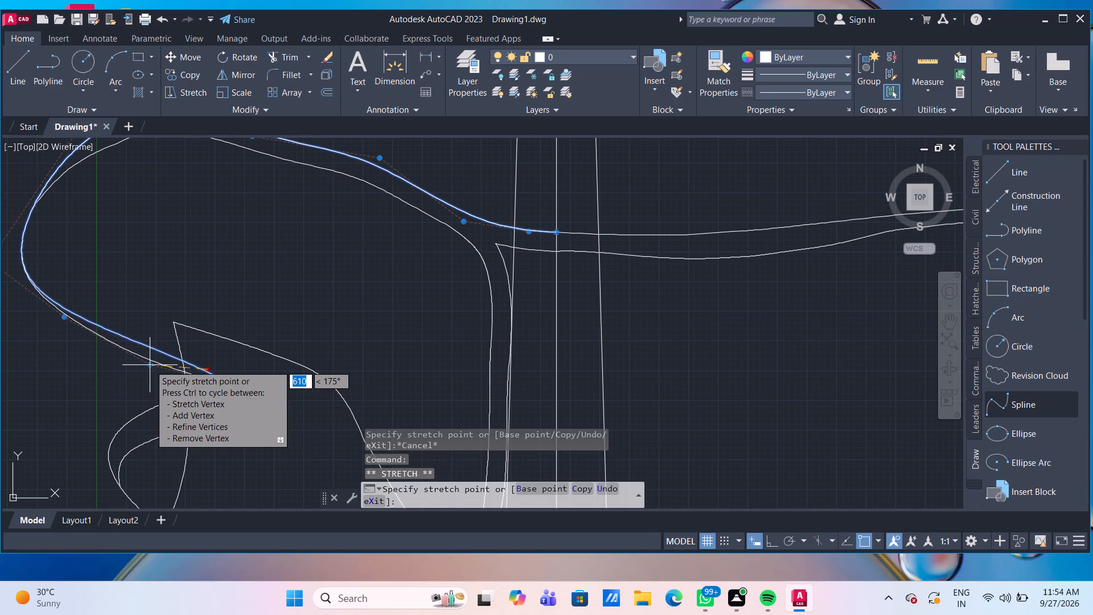
{"action": "left_click", "coordinate": [128, 363]}
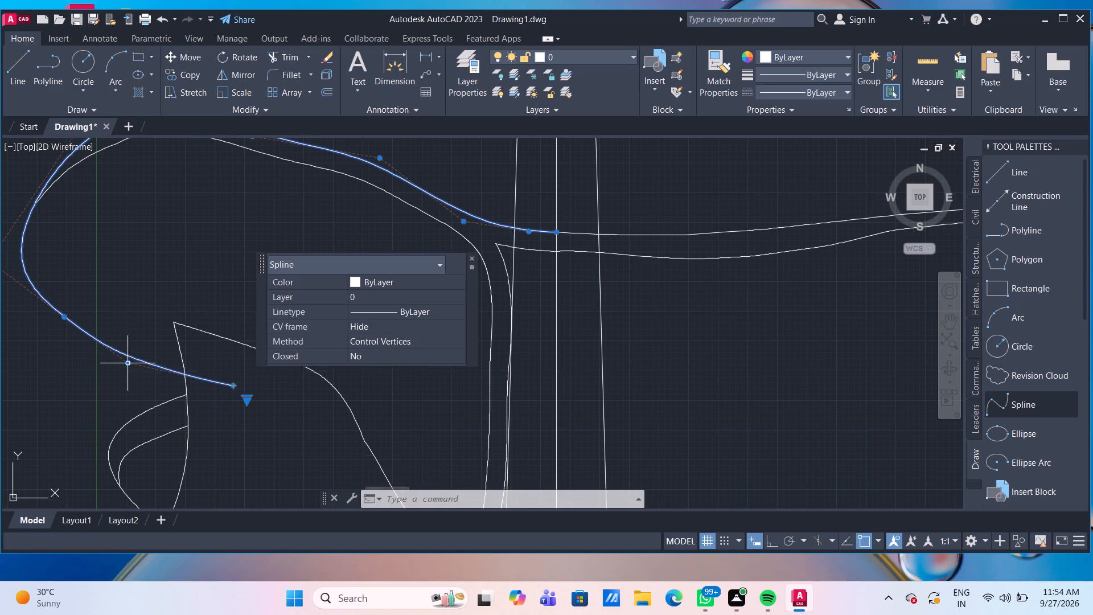
{"action": "left_click_drag", "start_coordinate": [231, 388], "coordinate": [224, 388]}
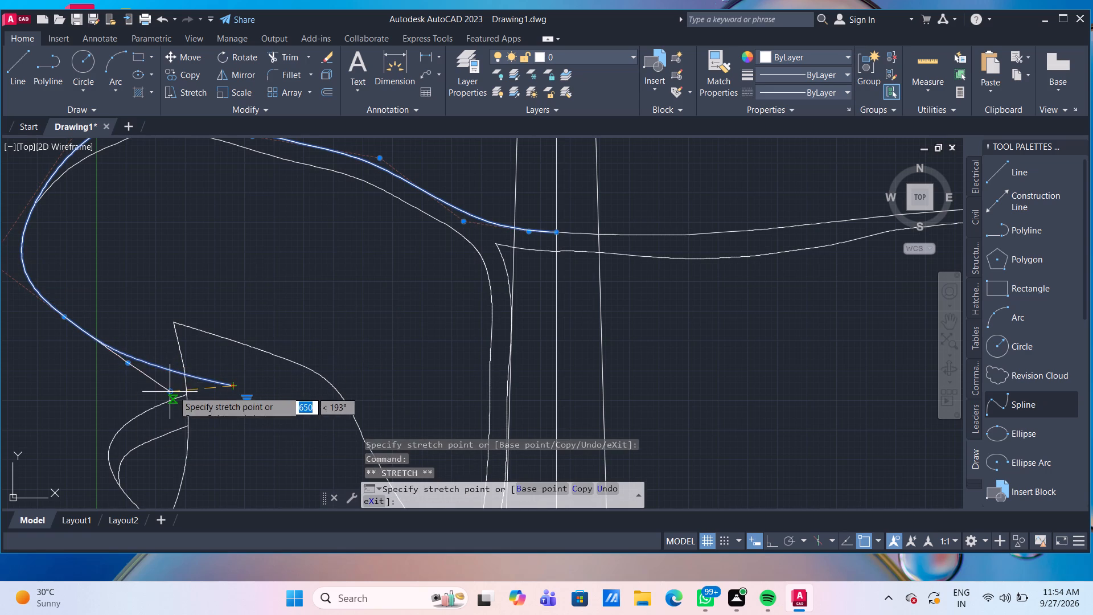
{"action": "left_click", "coordinate": [184, 395]}
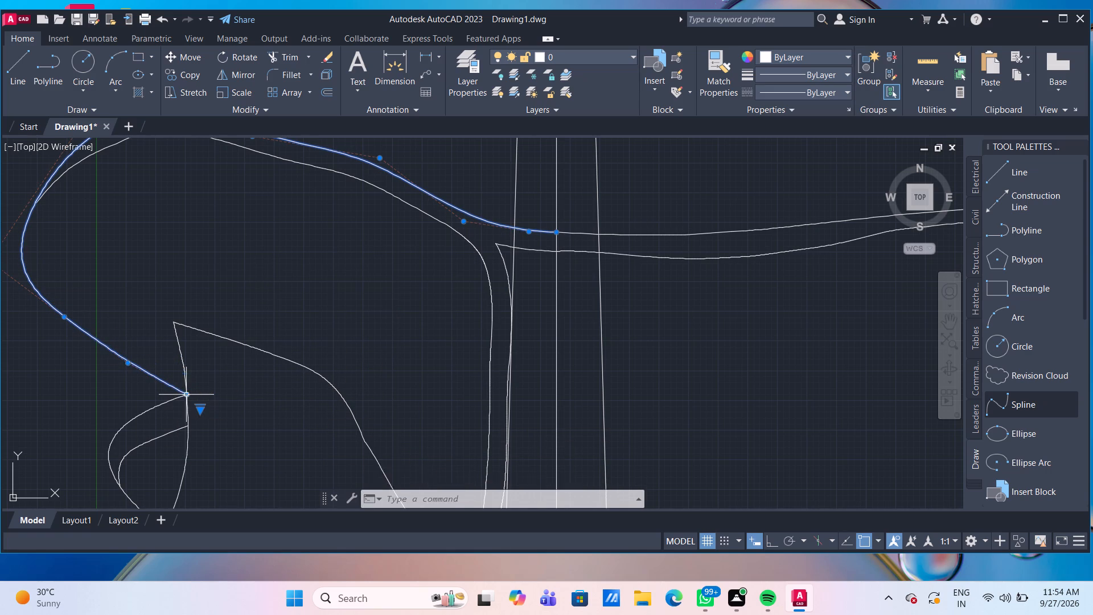
{"action": "key", "text": "Return"}
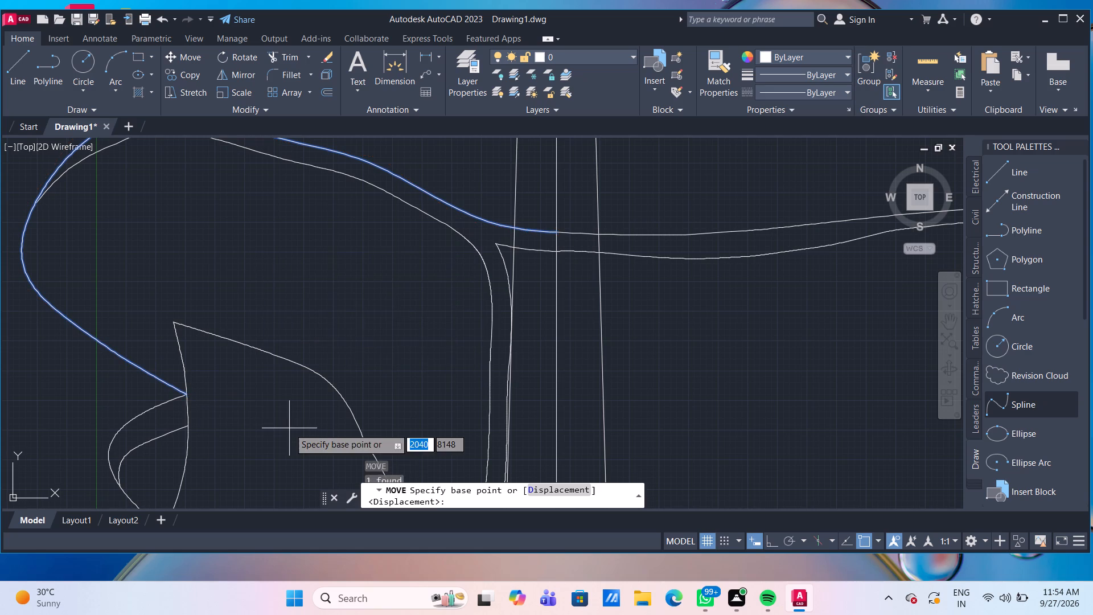
{"action": "scroll", "coordinate": [198, 294], "scroll_direction": "down", "scroll_amount": 1}
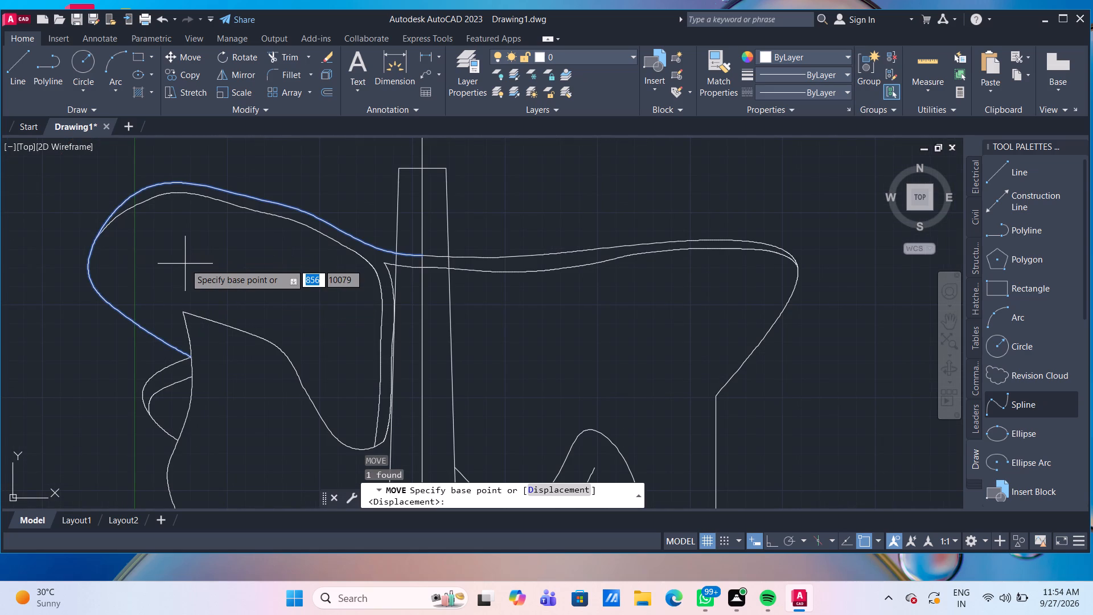
{"action": "key", "text": "Return"}
{"action": "key", "text": "Escape"}
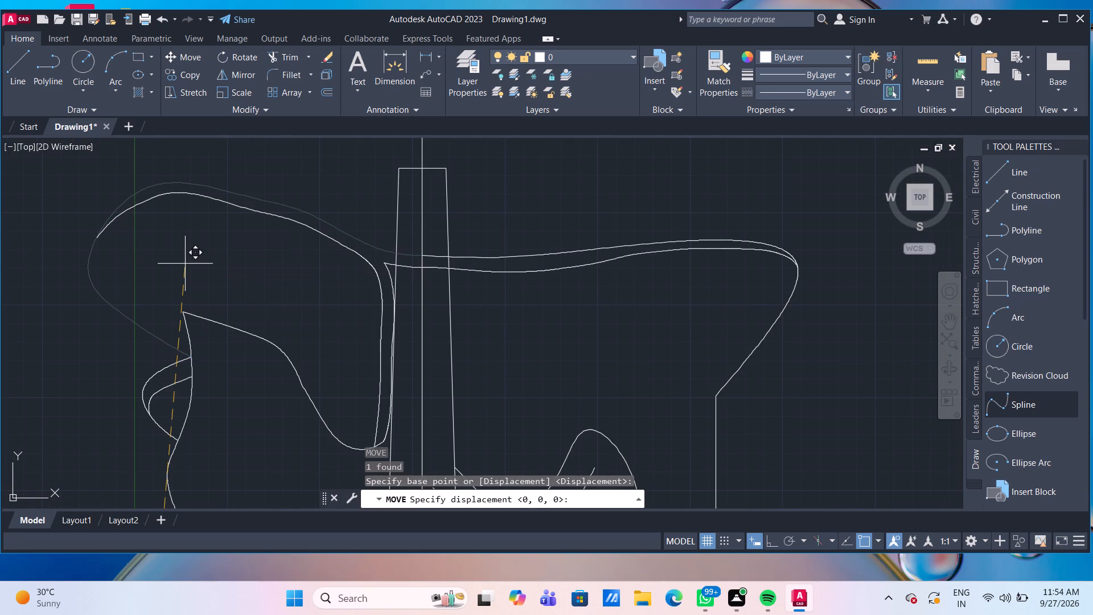
Delete the inner, lower spline of the right cutaway beside the neck.
{"action": "scroll", "coordinate": [301, 298], "scroll_direction": "down", "scroll_amount": 1}
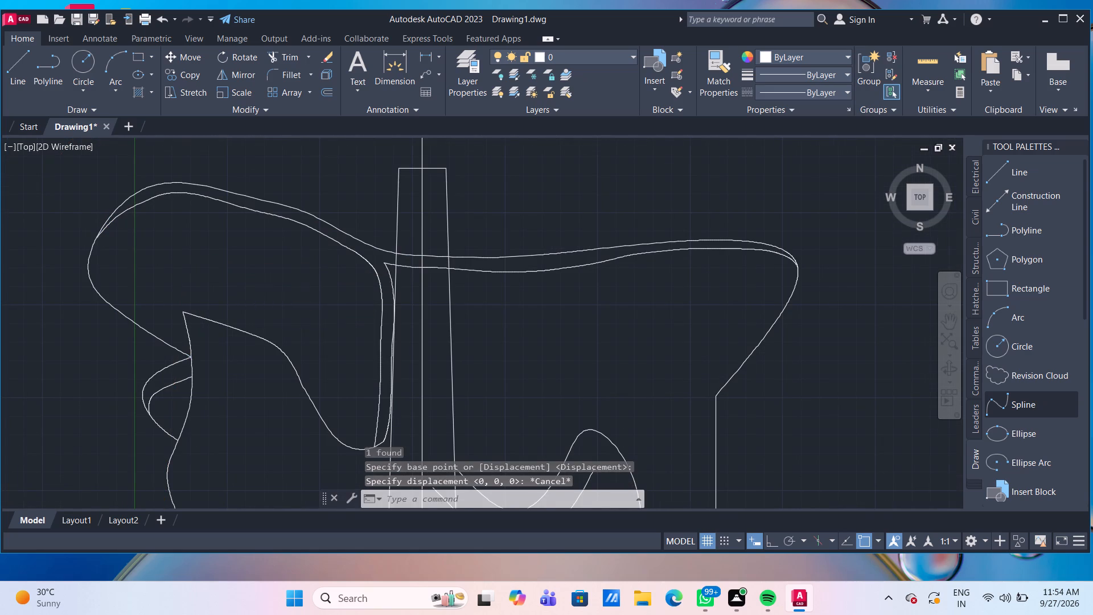
{"action": "scroll", "coordinate": [484, 364], "scroll_direction": "down", "scroll_amount": 1}
{"action": "middle_click_drag", "start_coordinate": [603, 396], "coordinate": [565, 265]}
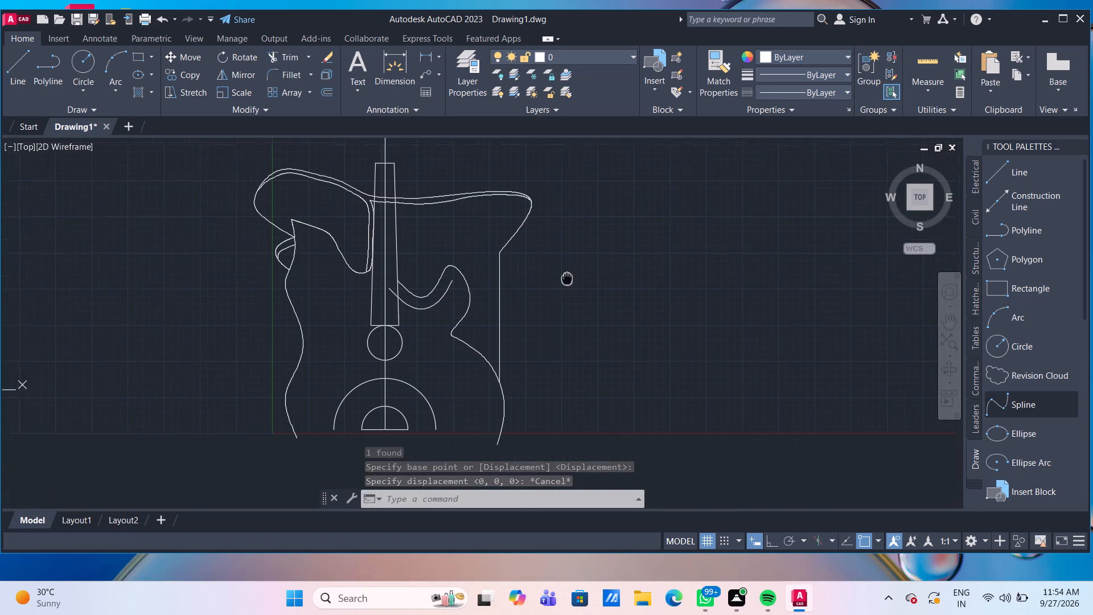
{"action": "middle_click_drag", "start_coordinate": [565, 265], "coordinate": [565, 256]}
{"action": "scroll", "coordinate": [485, 269], "scroll_direction": "up", "scroll_amount": 1}
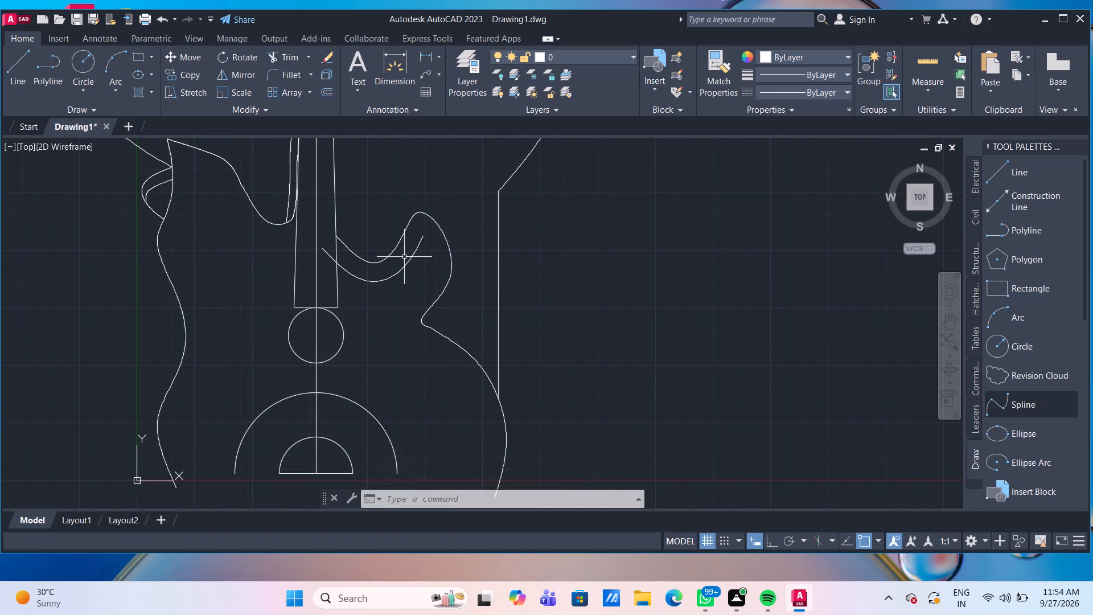
{"action": "left_click", "coordinate": [407, 260]}
{"action": "key", "text": "Delete"}
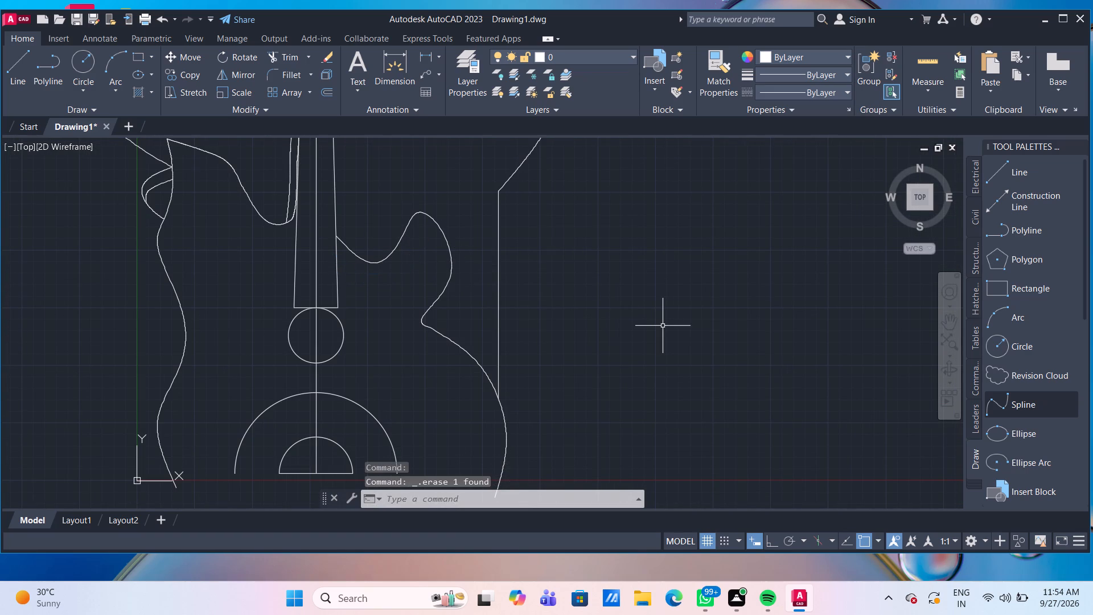
Stretch the upper ends of the neck outline and centre line straight up by 5000 mm.
{"action": "scroll", "coordinate": [652, 311], "scroll_direction": "down", "scroll_amount": 2}
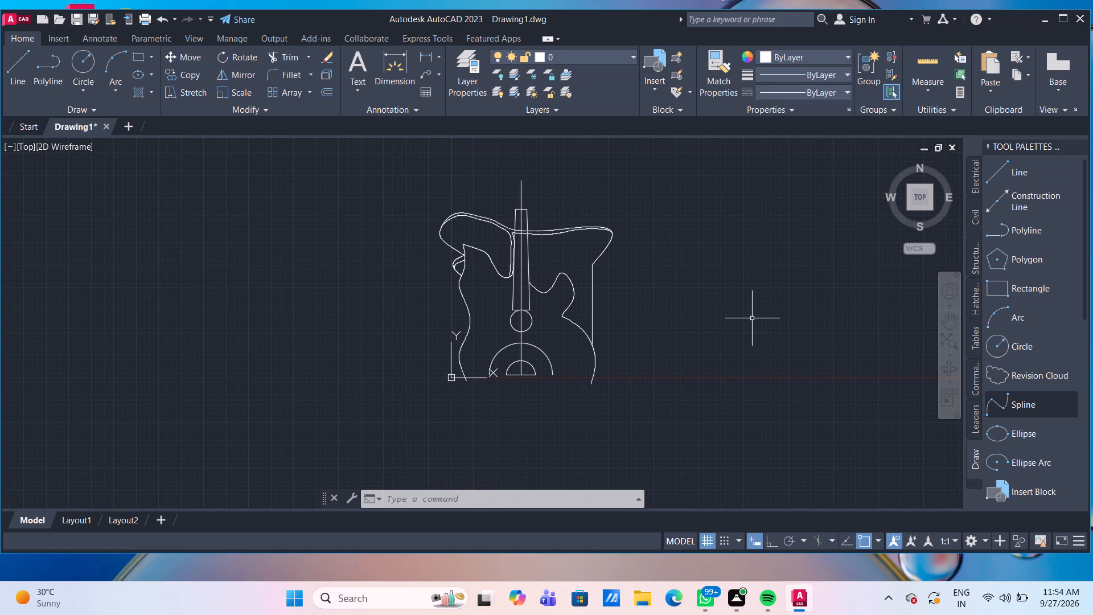
{"action": "scroll", "coordinate": [578, 191], "scroll_direction": "up", "scroll_amount": 1}
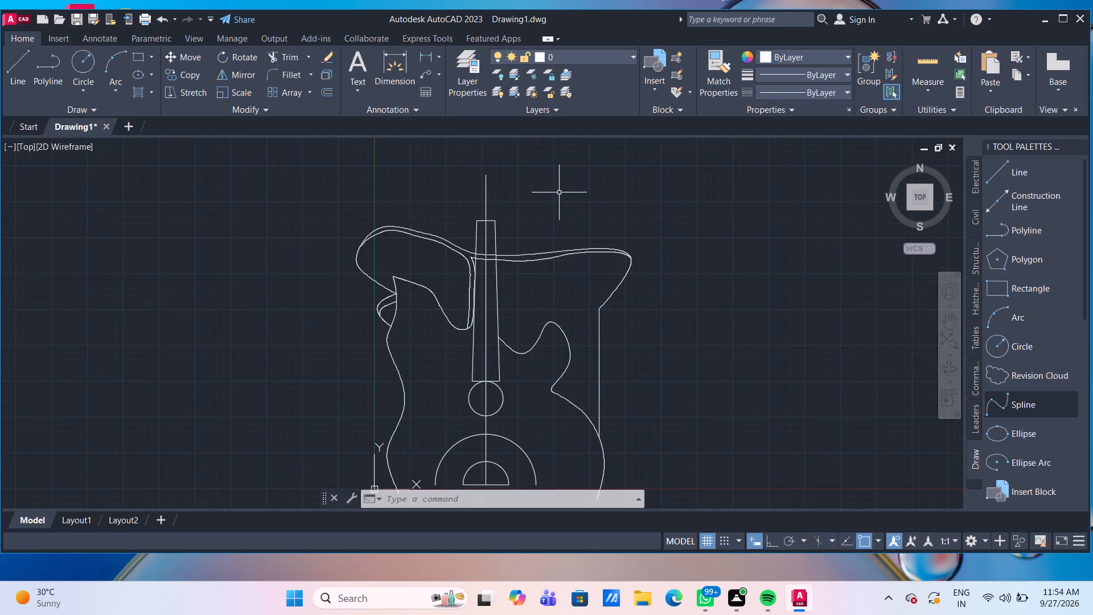
{"action": "scroll", "coordinate": [557, 193], "scroll_direction": "up", "scroll_amount": 1}
{"action": "middle_click_drag", "start_coordinate": [511, 202], "coordinate": [462, 260]}
{"action": "left_click_drag", "start_coordinate": [436, 310], "coordinate": [430, 296]}
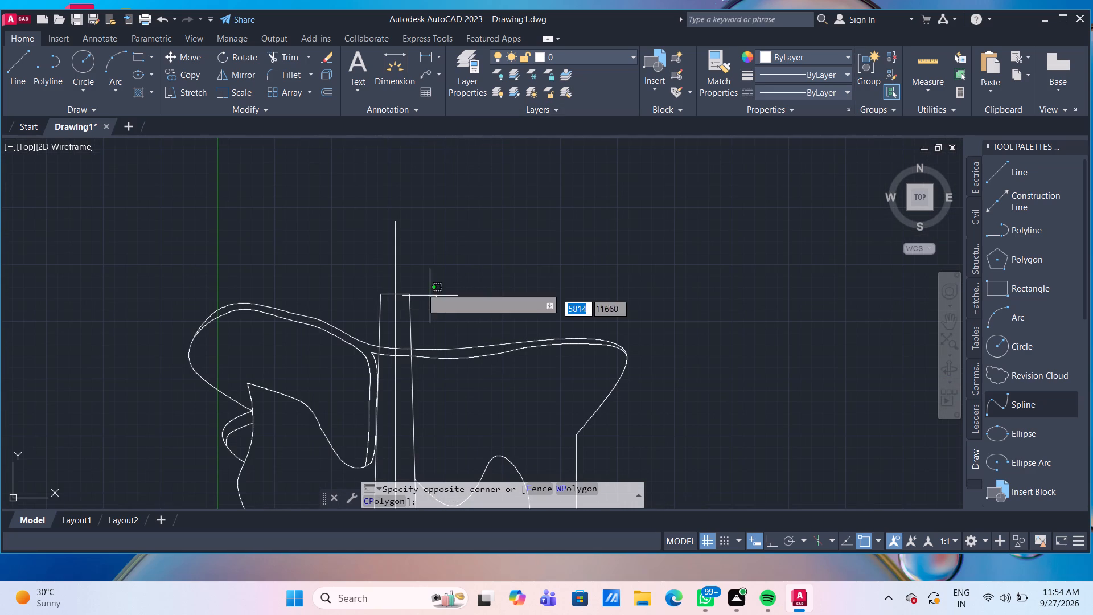
{"action": "left_click", "coordinate": [356, 217]}
{"action": "scroll", "coordinate": [385, 202], "scroll_direction": "down", "scroll_amount": 4}
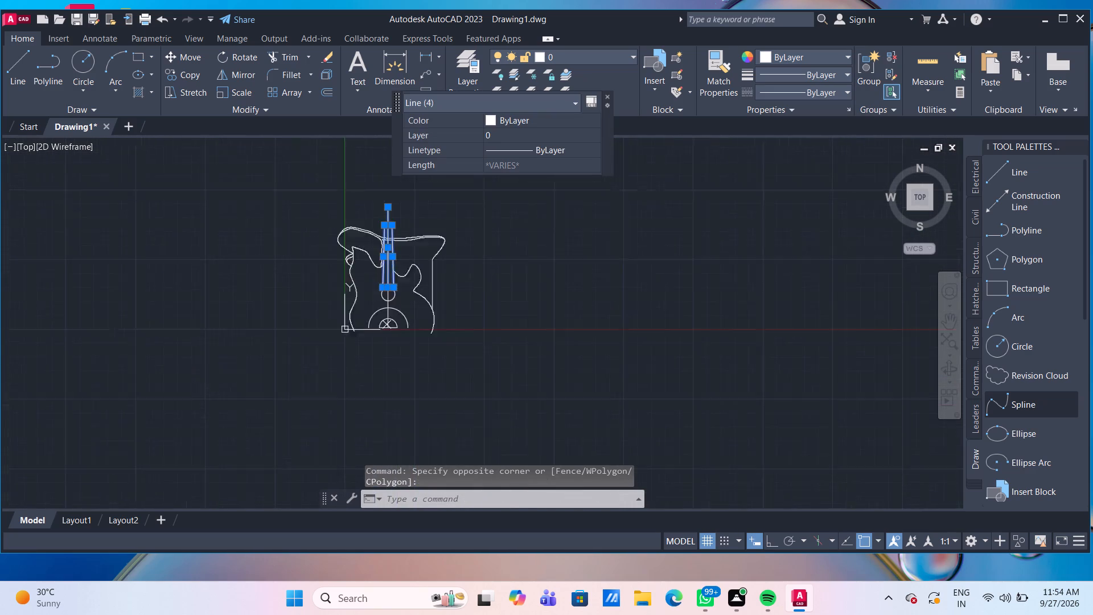
{"action": "scroll", "coordinate": [404, 254], "scroll_direction": "up", "scroll_amount": 3}
{"action": "middle_click_drag", "start_coordinate": [371, 197], "coordinate": [324, 370]}
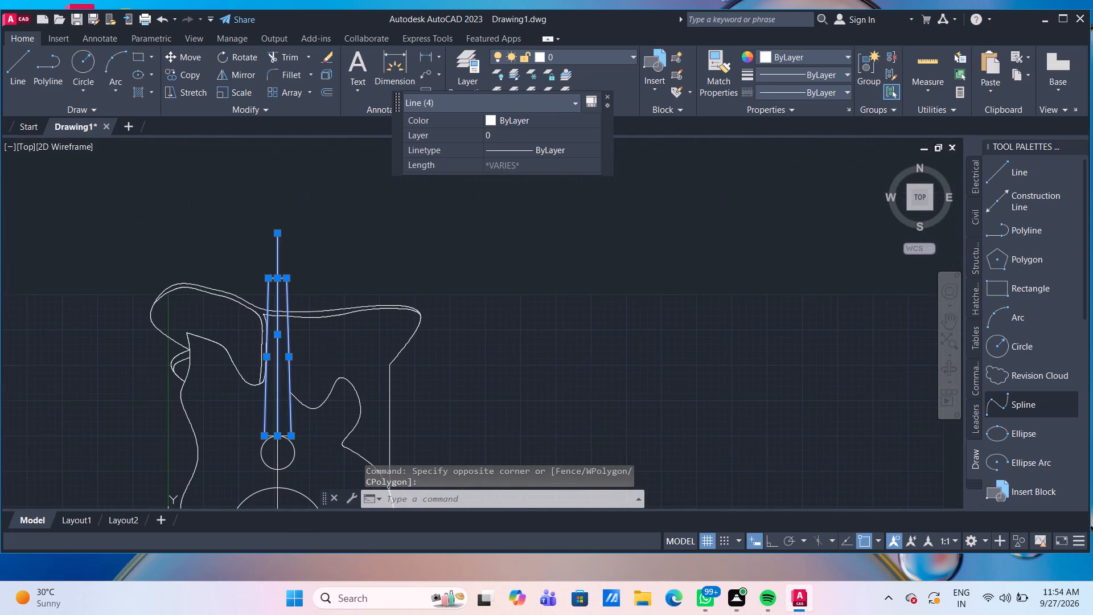
{"action": "left_click", "coordinate": [204, 91]}
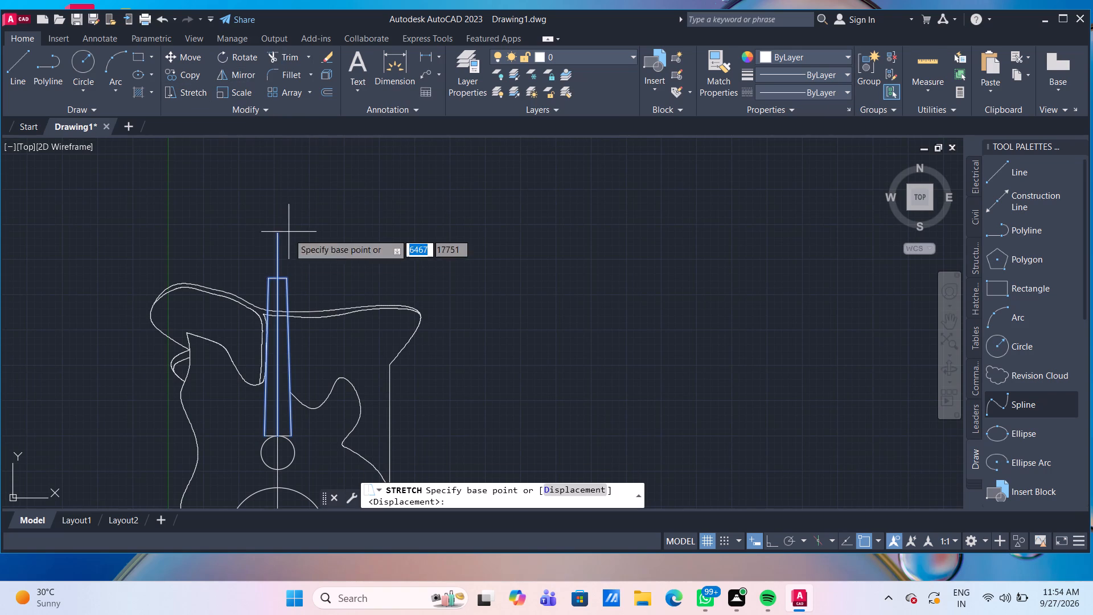
{"action": "left_click", "coordinate": [280, 233]}
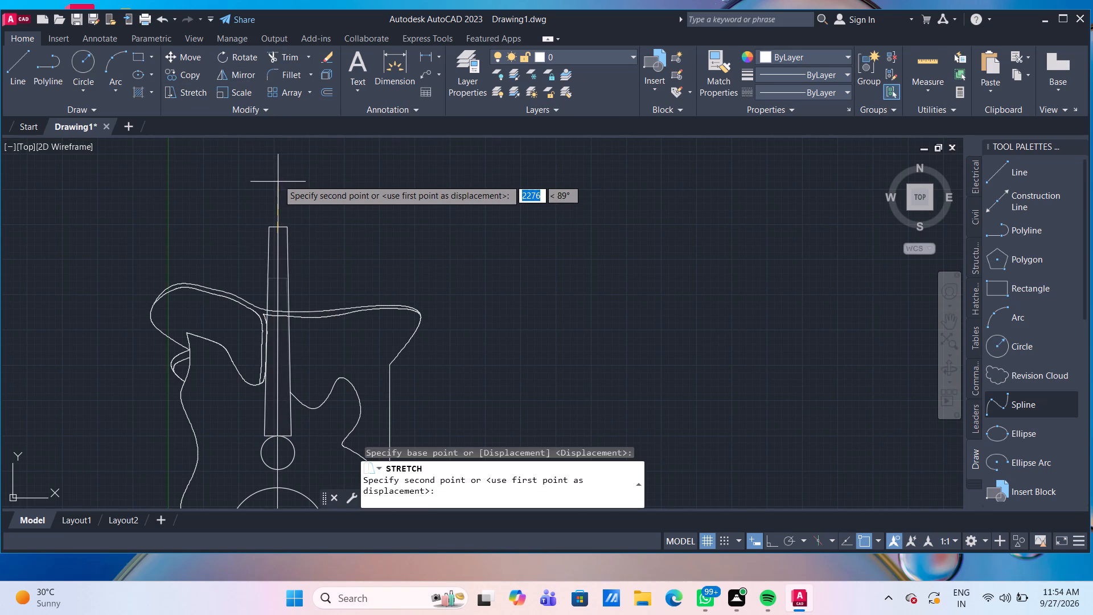
{"action": "scroll", "coordinate": [277, 174], "scroll_direction": "down", "scroll_amount": 1}
{"action": "middle_click_drag", "start_coordinate": [277, 174], "coordinate": [272, 214]}
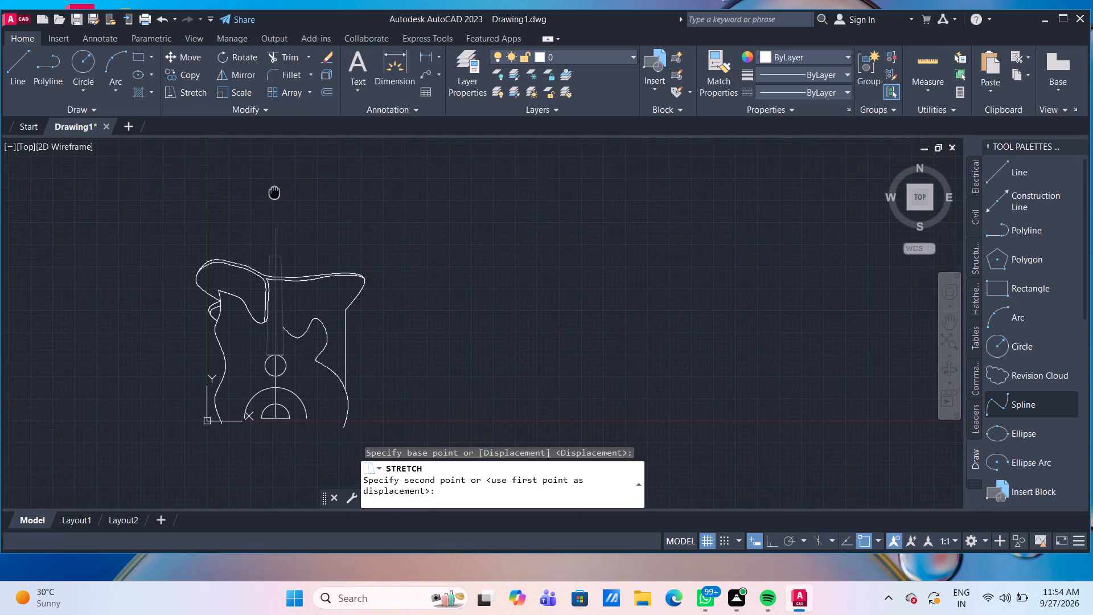
{"action": "middle_click_drag", "start_coordinate": [272, 214], "coordinate": [268, 259]}
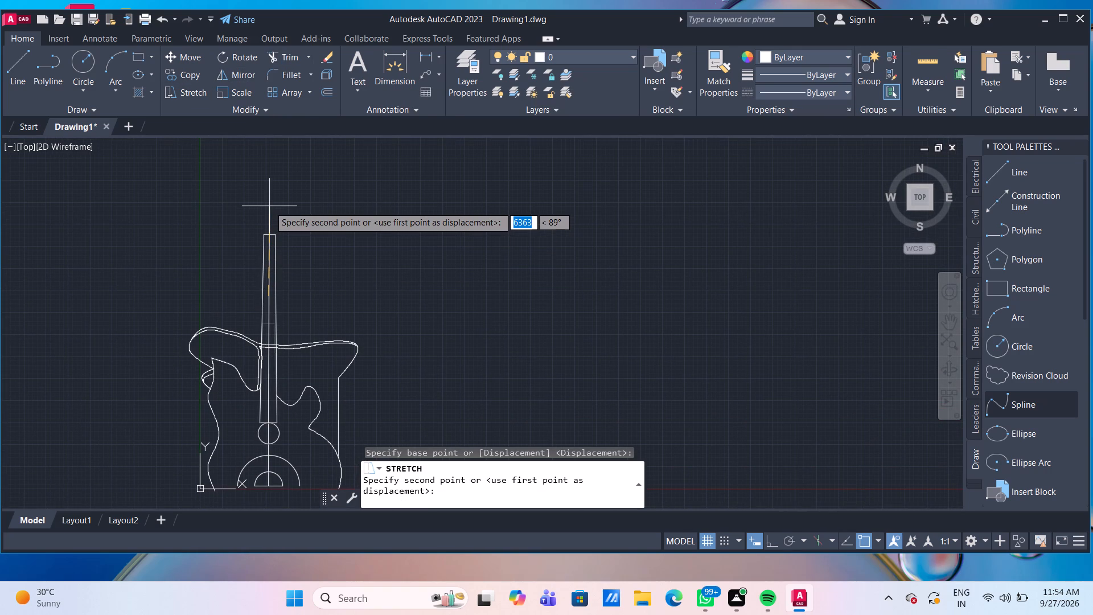
{"action": "type", "text": "5000"}
{"action": "key", "text": "Return"}
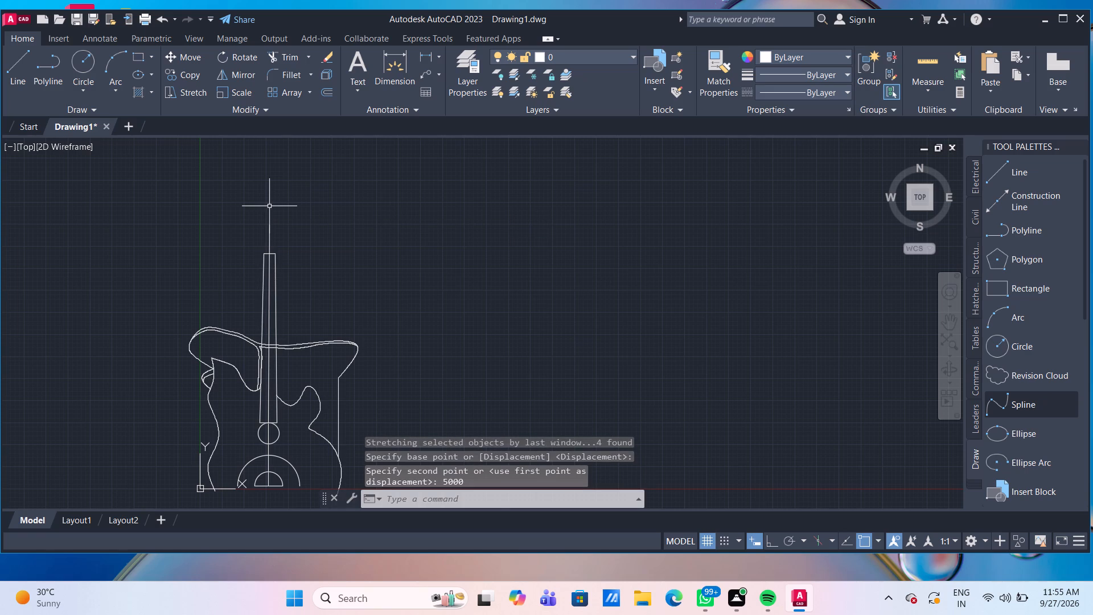
Move the entire guitar drawing up and to the right, about 14880 mm at 28° from the centre line's top end.
{"action": "scroll", "coordinate": [577, 274], "scroll_direction": "down", "scroll_amount": 1}
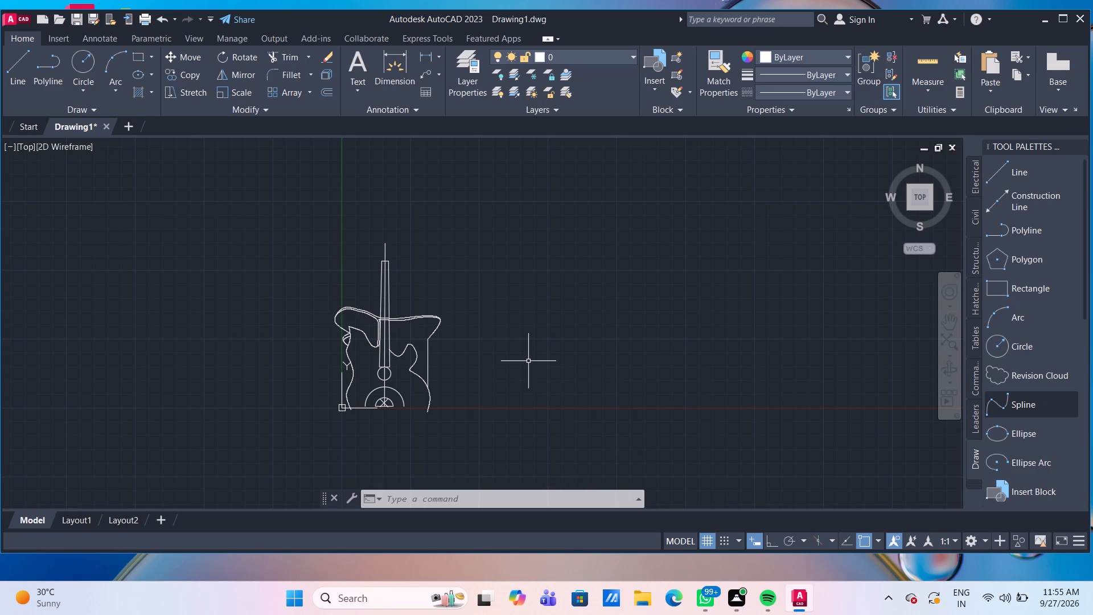
{"action": "scroll", "coordinate": [470, 371], "scroll_direction": "up", "scroll_amount": 1}
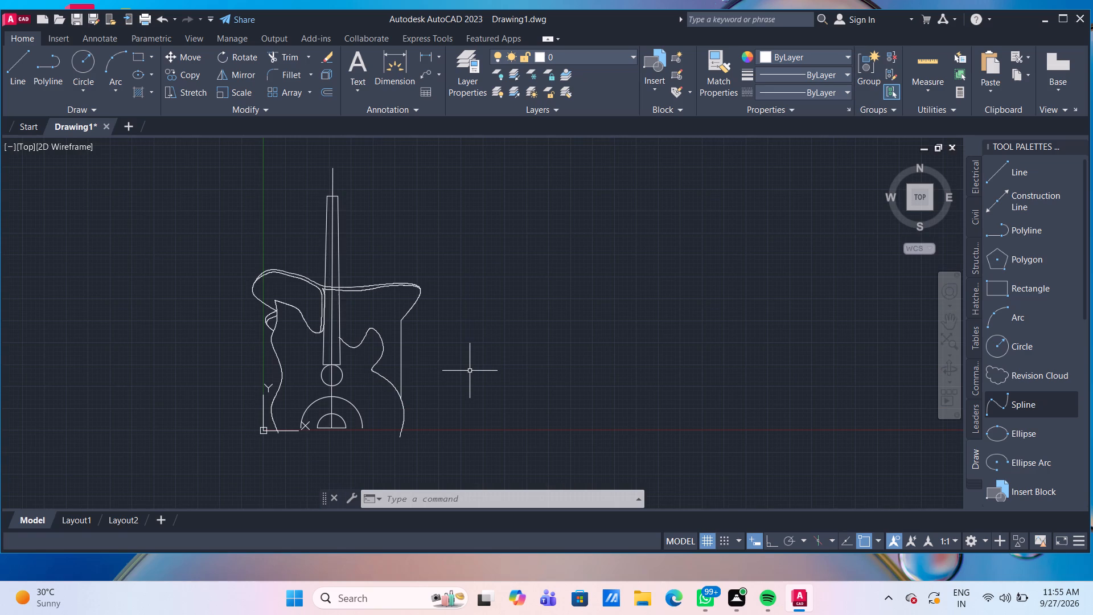
{"action": "scroll", "coordinate": [469, 378], "scroll_direction": "down", "scroll_amount": 1}
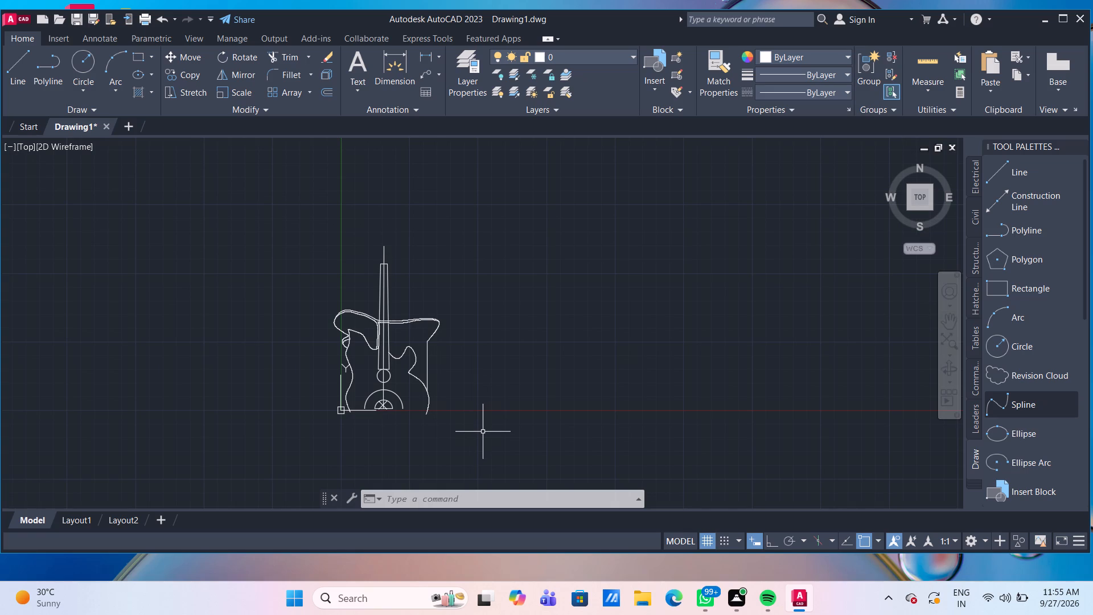
{"action": "left_click_drag", "start_coordinate": [483, 432], "coordinate": [474, 419]}
{"action": "left_click", "coordinate": [300, 202]}
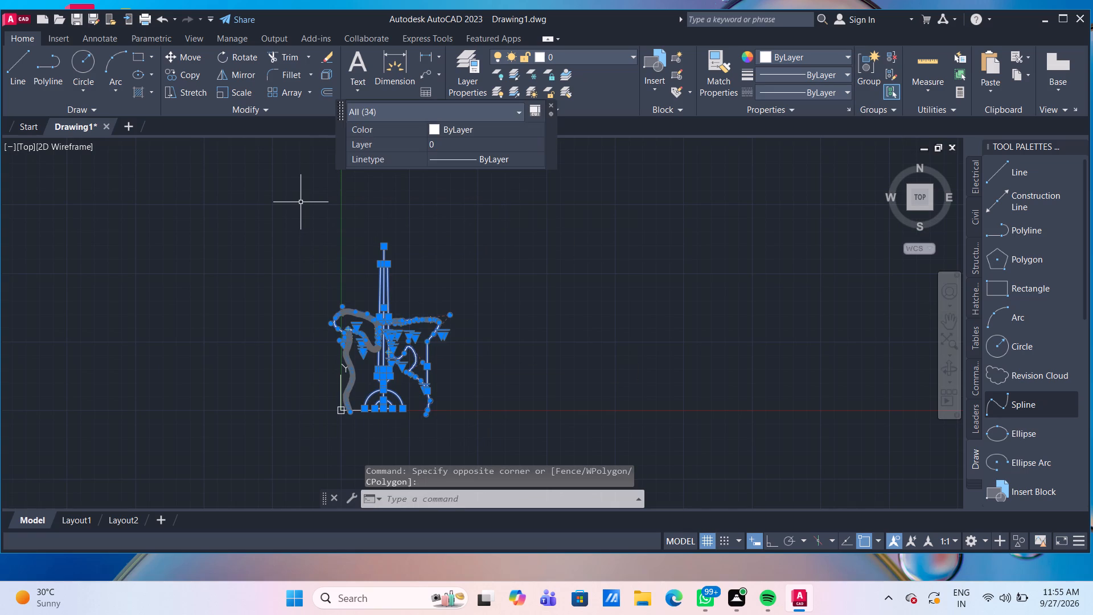
{"action": "key", "text": "m"}
{"action": "key", "text": "Return"}
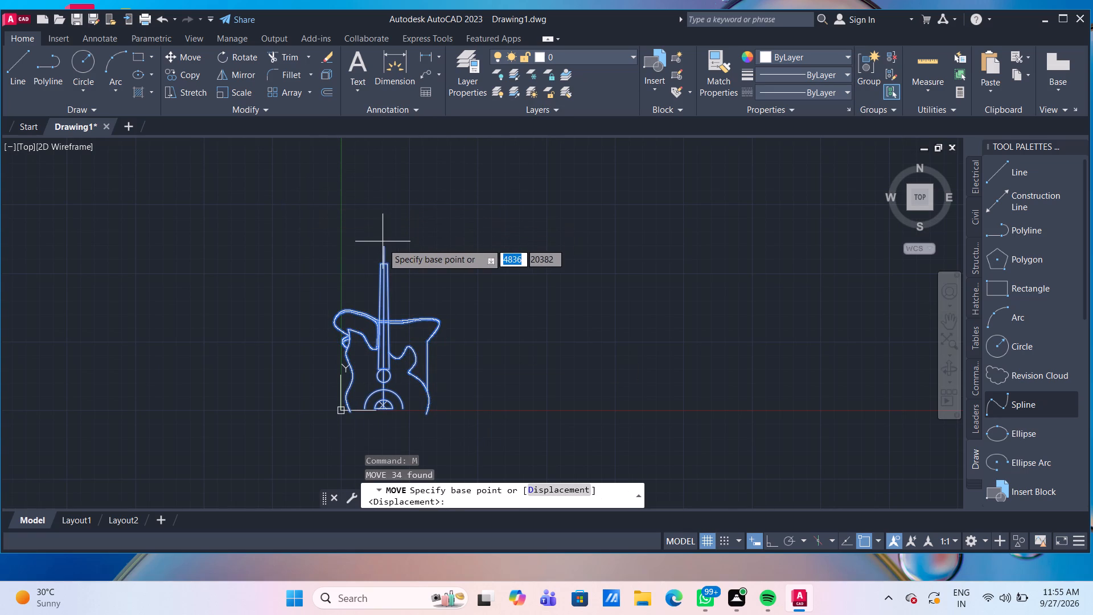
{"action": "left_click", "coordinate": [383, 244]}
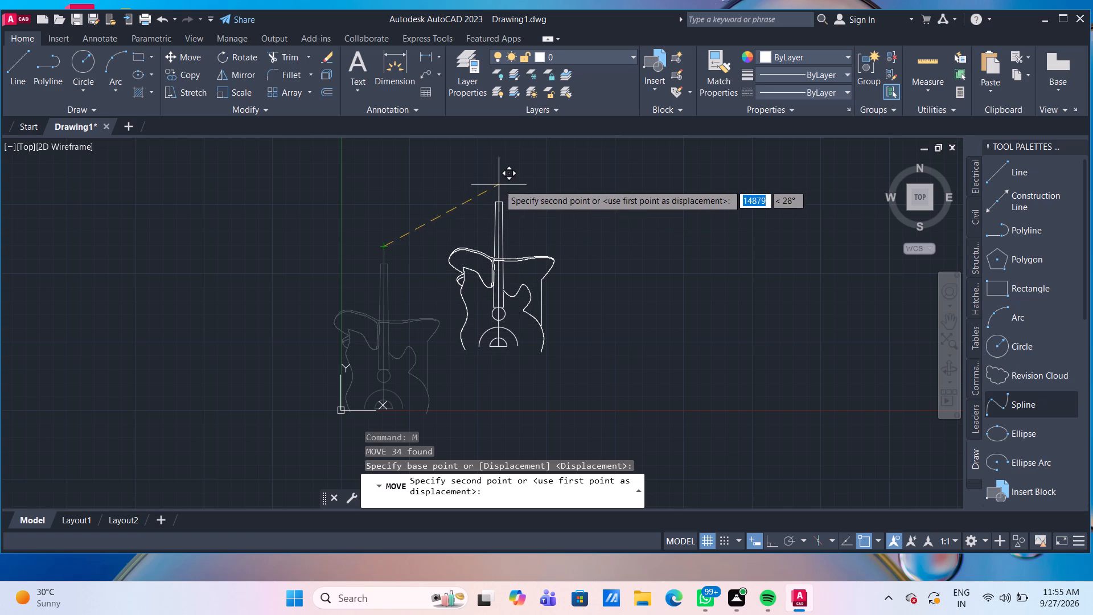
{"action": "left_click", "coordinate": [499, 184]}
Extend the vertical line on the body's right side upward by 1300 mm from its top end.
{"action": "scroll", "coordinate": [595, 296], "scroll_direction": "up", "scroll_amount": 1}
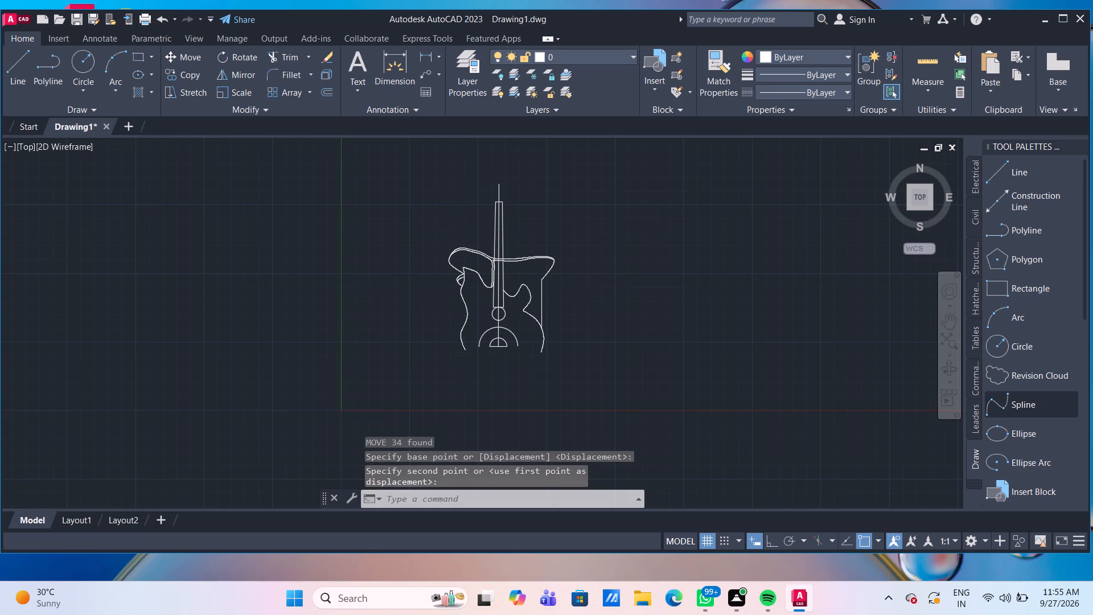
{"action": "scroll", "coordinate": [595, 296], "scroll_direction": "up", "scroll_amount": 1}
{"action": "scroll", "coordinate": [595, 296], "scroll_direction": "down", "scroll_amount": 2}
{"action": "scroll", "coordinate": [575, 285], "scroll_direction": "up", "scroll_amount": 1}
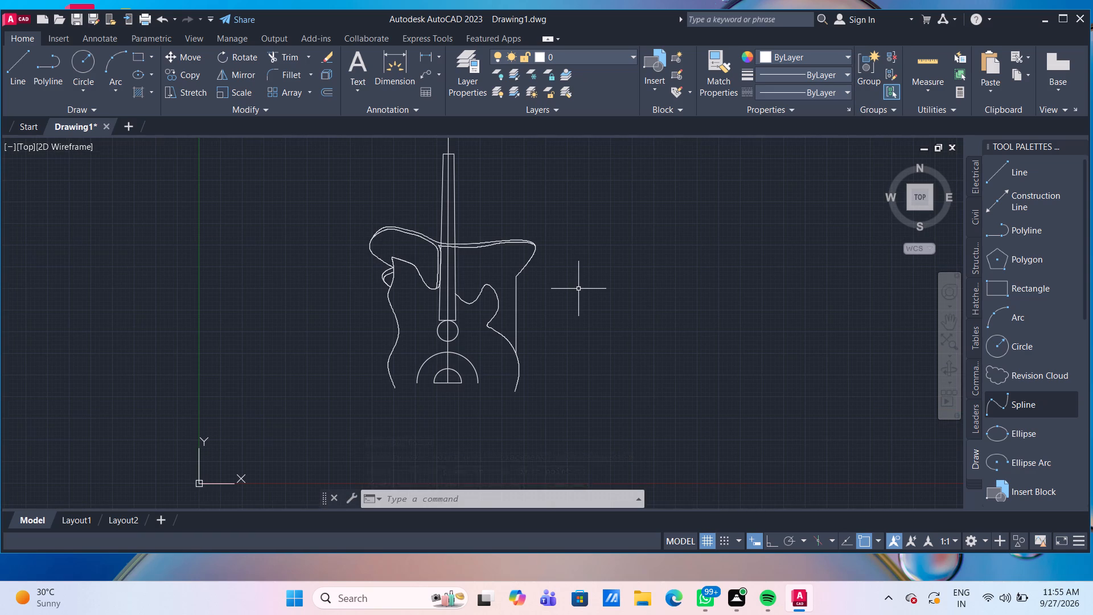
{"action": "scroll", "coordinate": [576, 284], "scroll_direction": "up", "scroll_amount": 1}
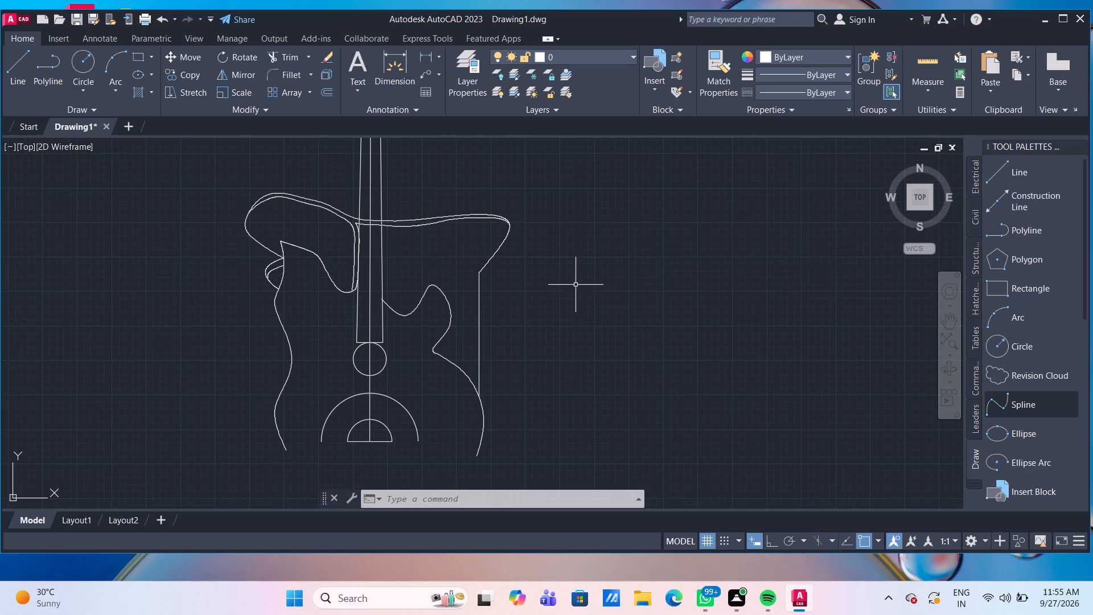
{"action": "scroll", "coordinate": [580, 298], "scroll_direction": "up", "scroll_amount": 1}
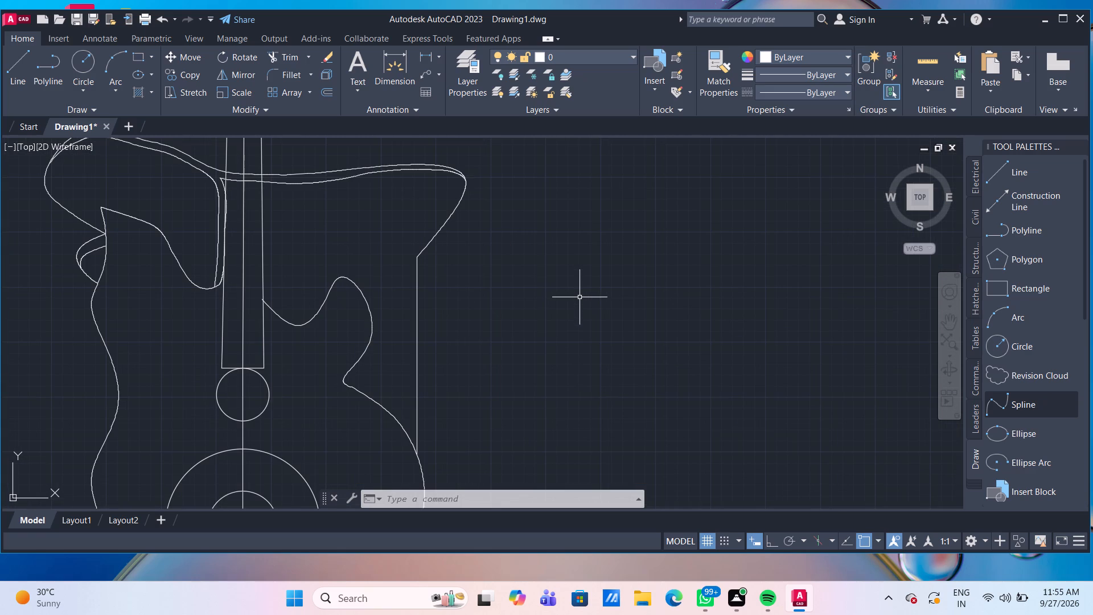
{"action": "left_click", "coordinate": [417, 295]}
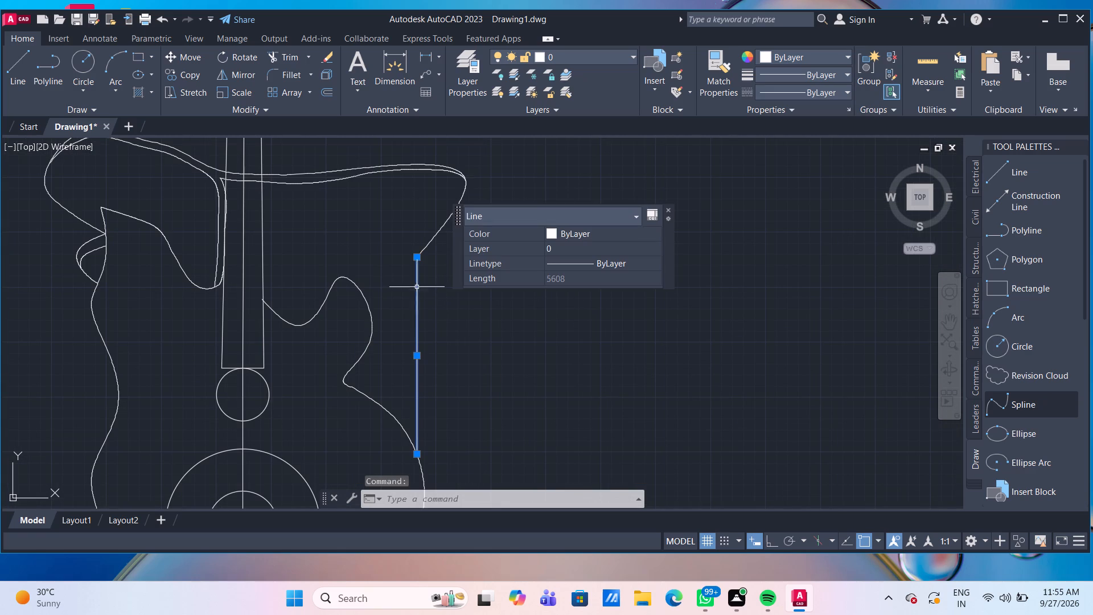
{"action": "left_click", "coordinate": [417, 257]}
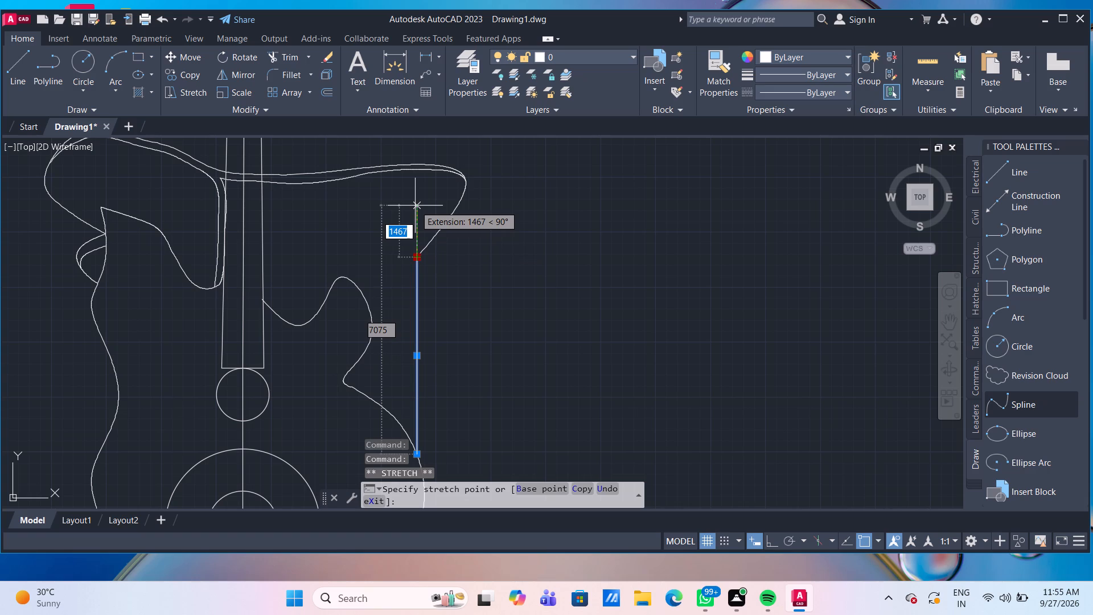
{"action": "type", "text": "1300"}
{"action": "key", "text": "Return"}
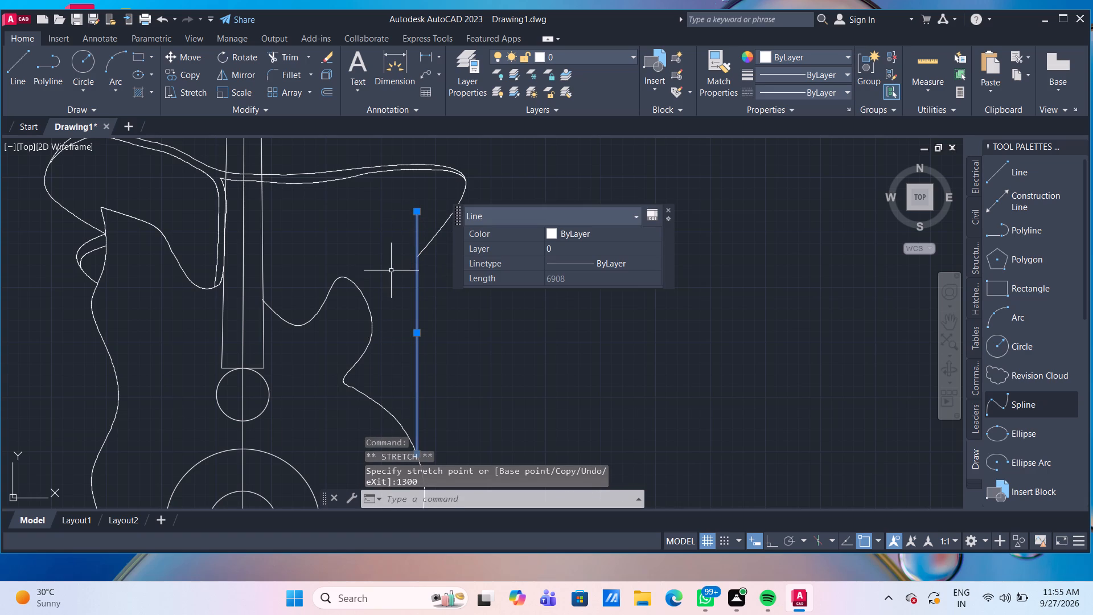
{"action": "key", "text": "Escape"}
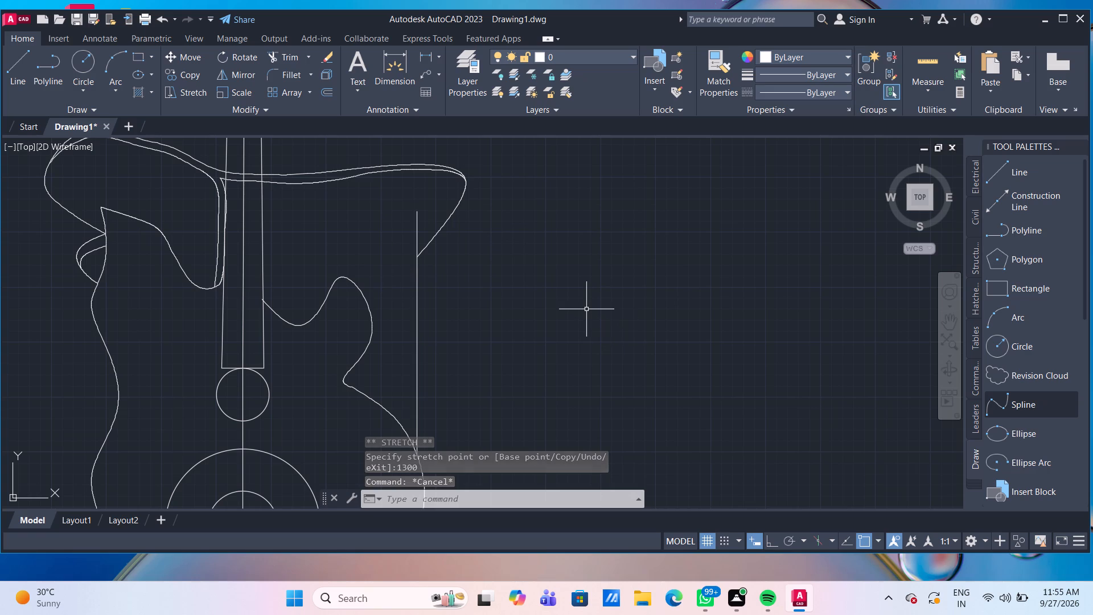
With Ortho on, draw a line from the right vertical line's top endpoint across to the neck's right edge.
{"action": "left_click", "coordinate": [31, 71]}
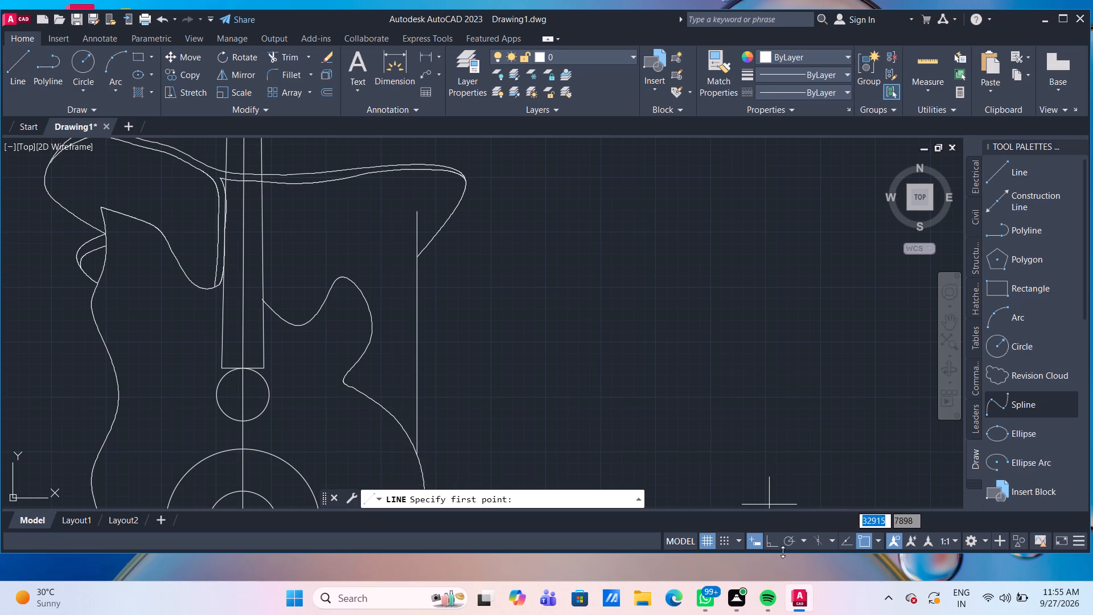
{"action": "left_click", "coordinate": [771, 547]}
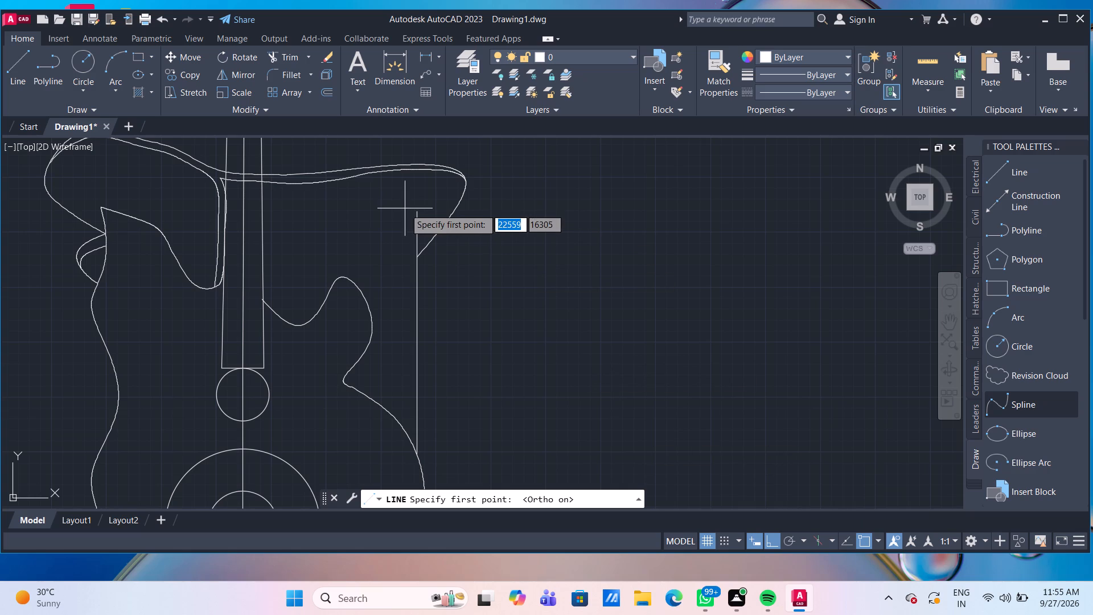
{"action": "left_click", "coordinate": [418, 213]}
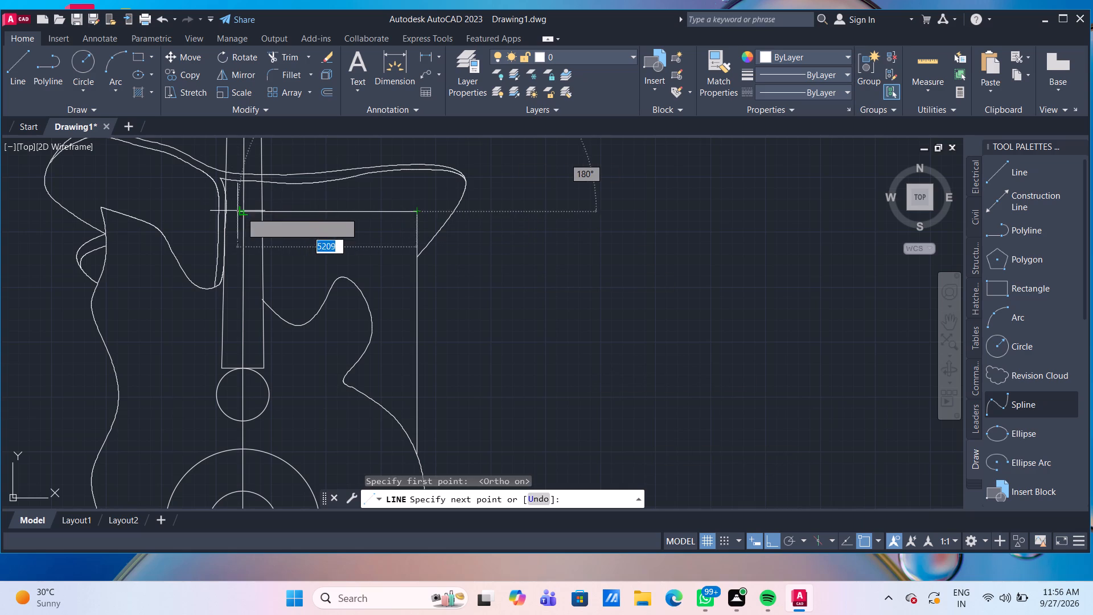
{"action": "left_click", "coordinate": [262, 216]}
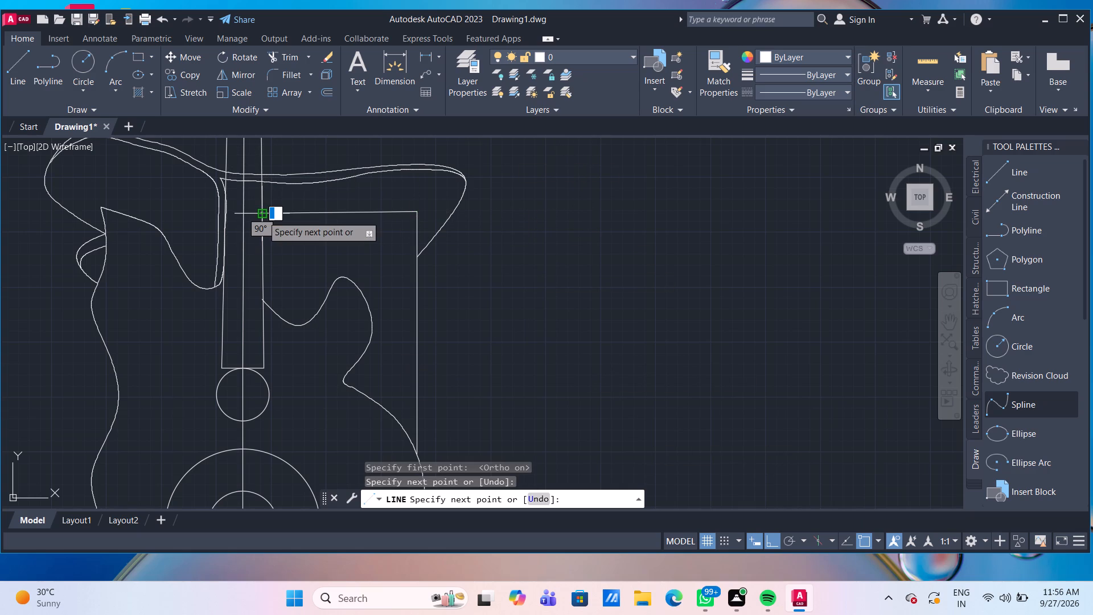
{"action": "key", "text": "Return"}
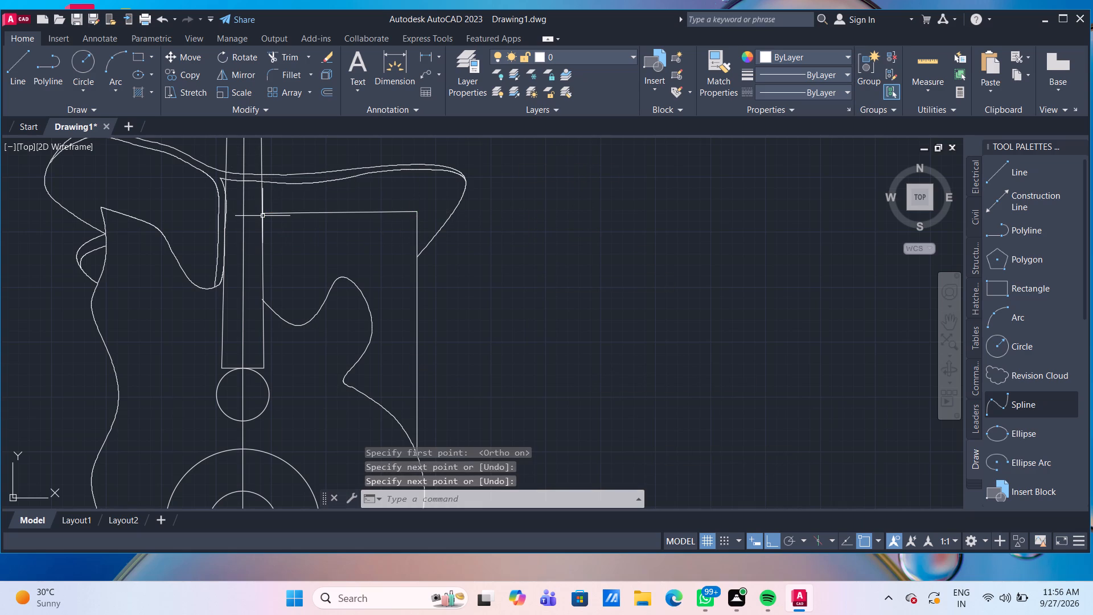
Stretch the lower end of the outer upper-right spline slightly down along the right vertical line.
{"action": "scroll", "coordinate": [356, 242], "scroll_direction": "down", "scroll_amount": 1}
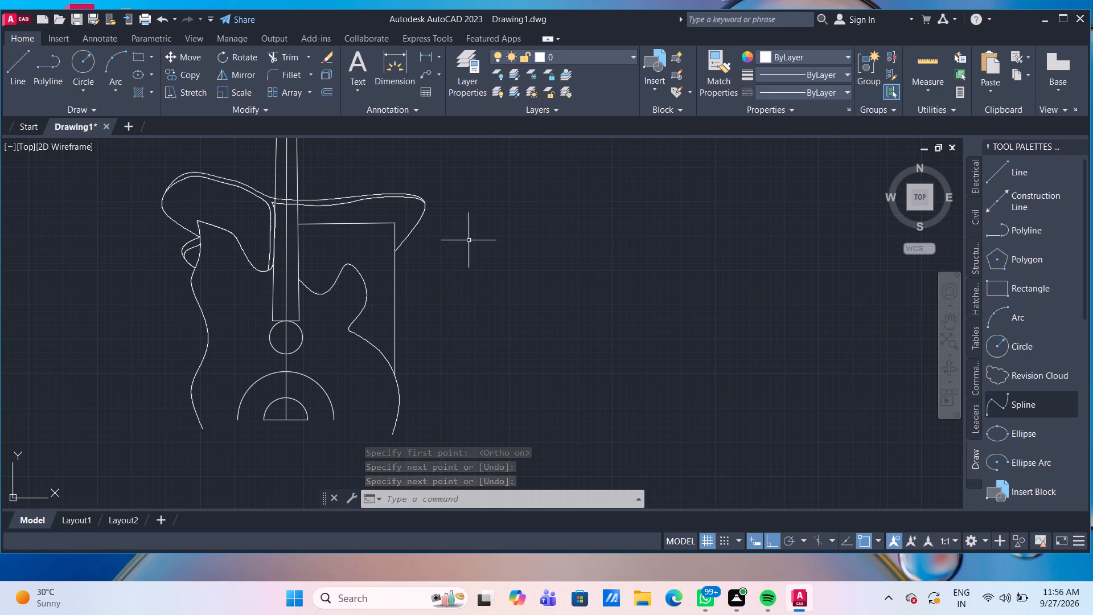
{"action": "scroll", "coordinate": [402, 215], "scroll_direction": "up", "scroll_amount": 2}
{"action": "left_click", "coordinate": [410, 270]}
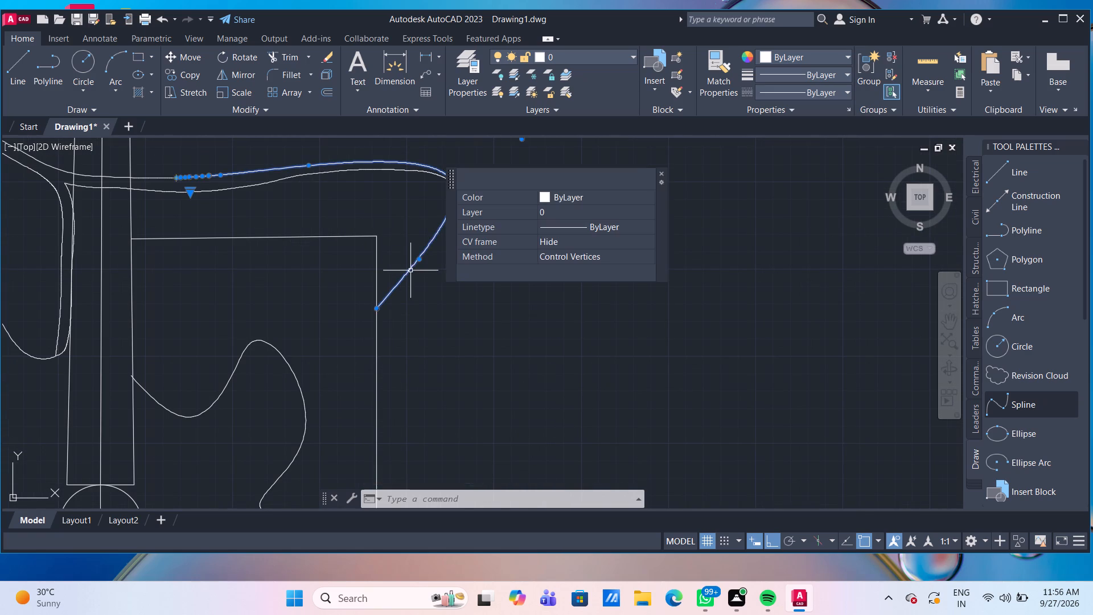
{"action": "left_click", "coordinate": [379, 308]}
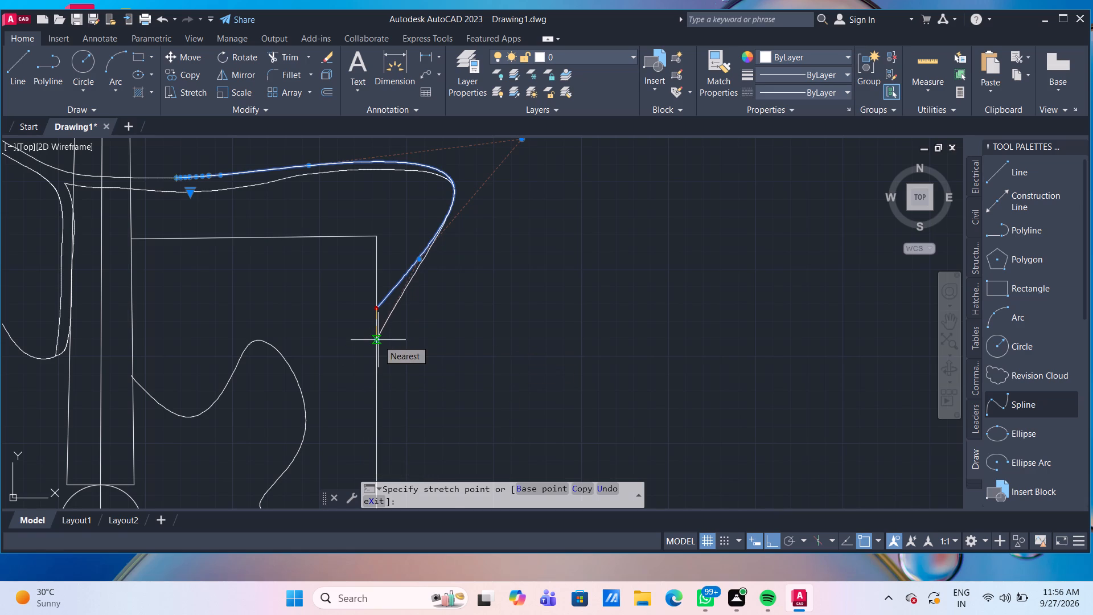
{"action": "left_click", "coordinate": [378, 340]}
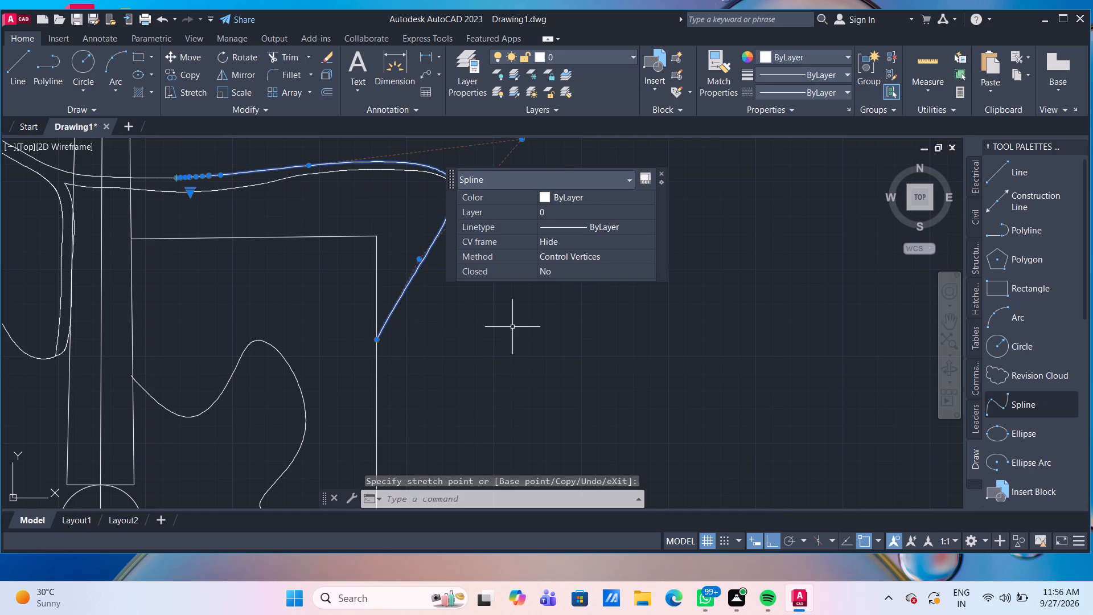
{"action": "key", "text": "Escape"}
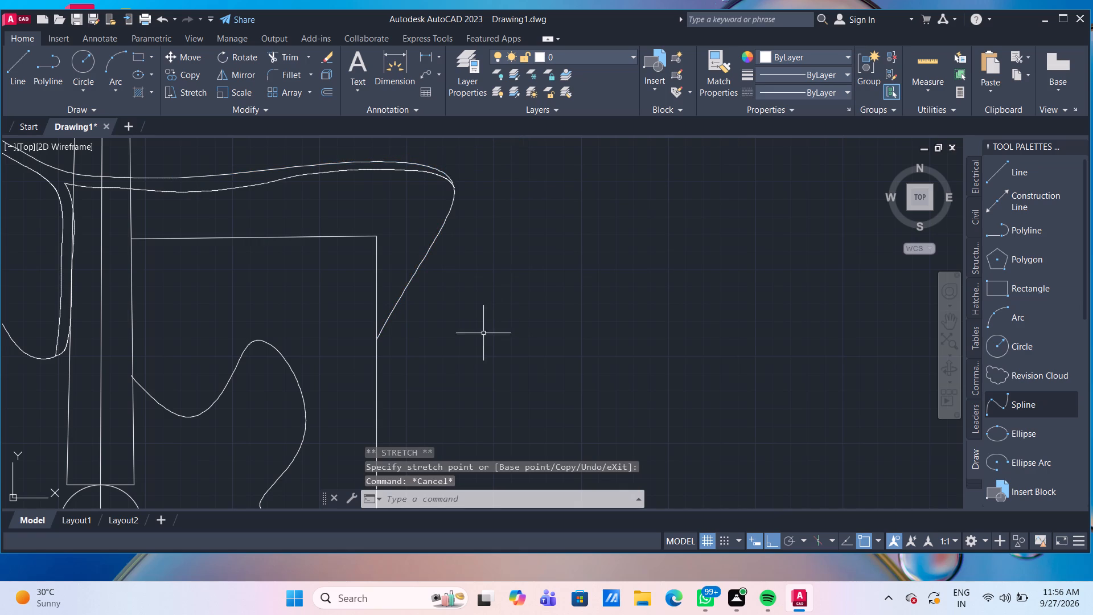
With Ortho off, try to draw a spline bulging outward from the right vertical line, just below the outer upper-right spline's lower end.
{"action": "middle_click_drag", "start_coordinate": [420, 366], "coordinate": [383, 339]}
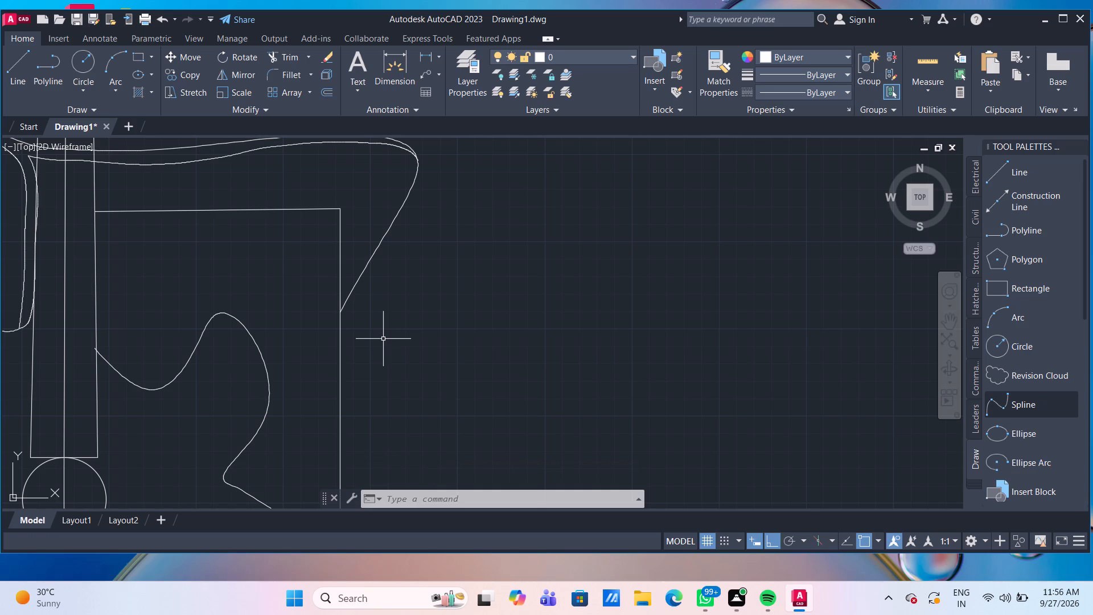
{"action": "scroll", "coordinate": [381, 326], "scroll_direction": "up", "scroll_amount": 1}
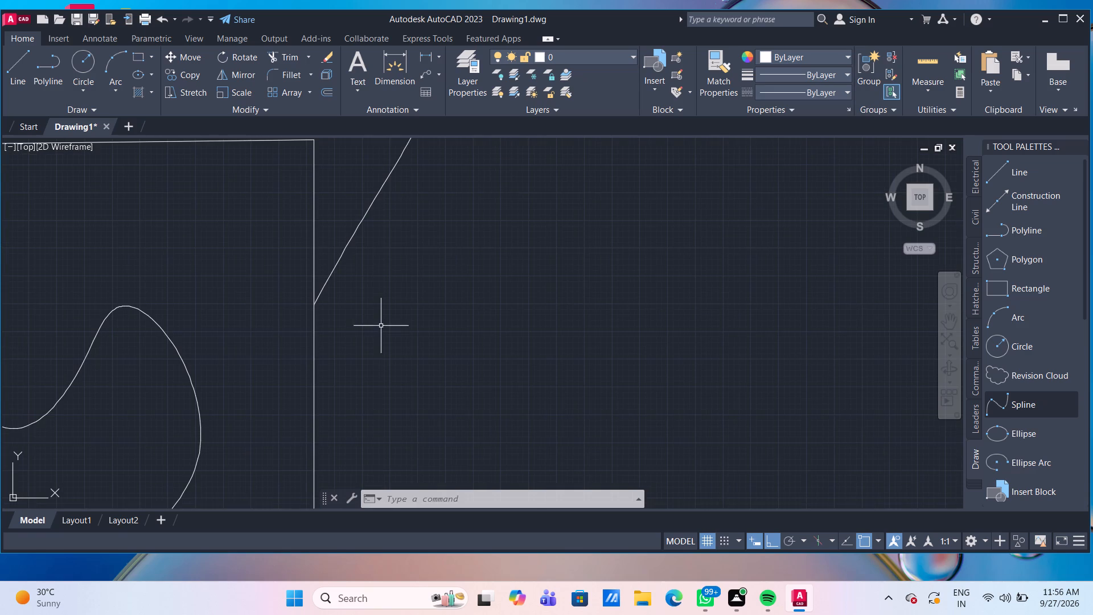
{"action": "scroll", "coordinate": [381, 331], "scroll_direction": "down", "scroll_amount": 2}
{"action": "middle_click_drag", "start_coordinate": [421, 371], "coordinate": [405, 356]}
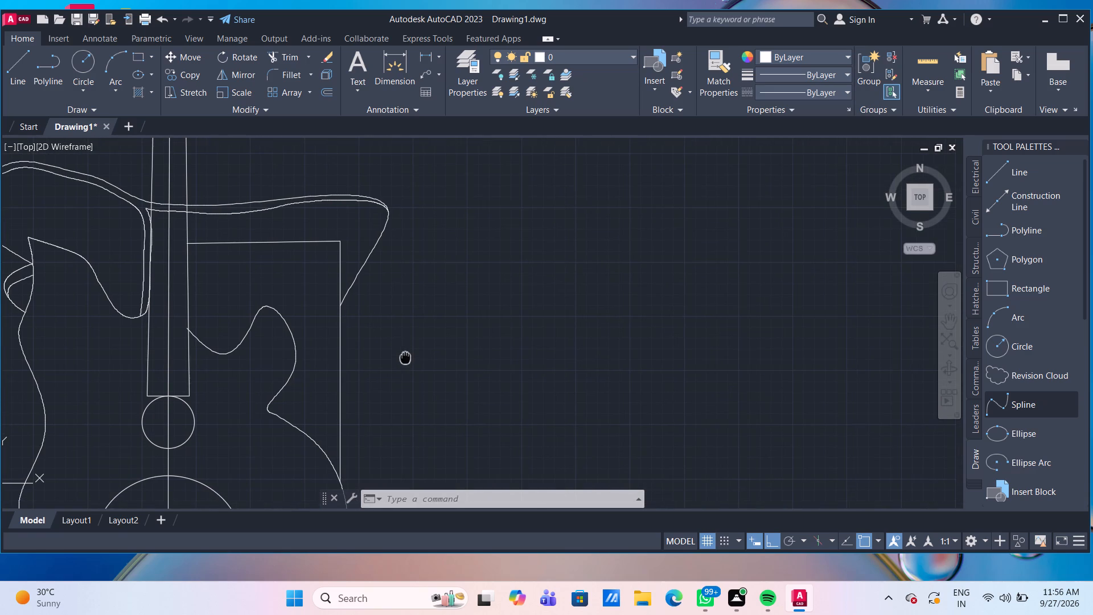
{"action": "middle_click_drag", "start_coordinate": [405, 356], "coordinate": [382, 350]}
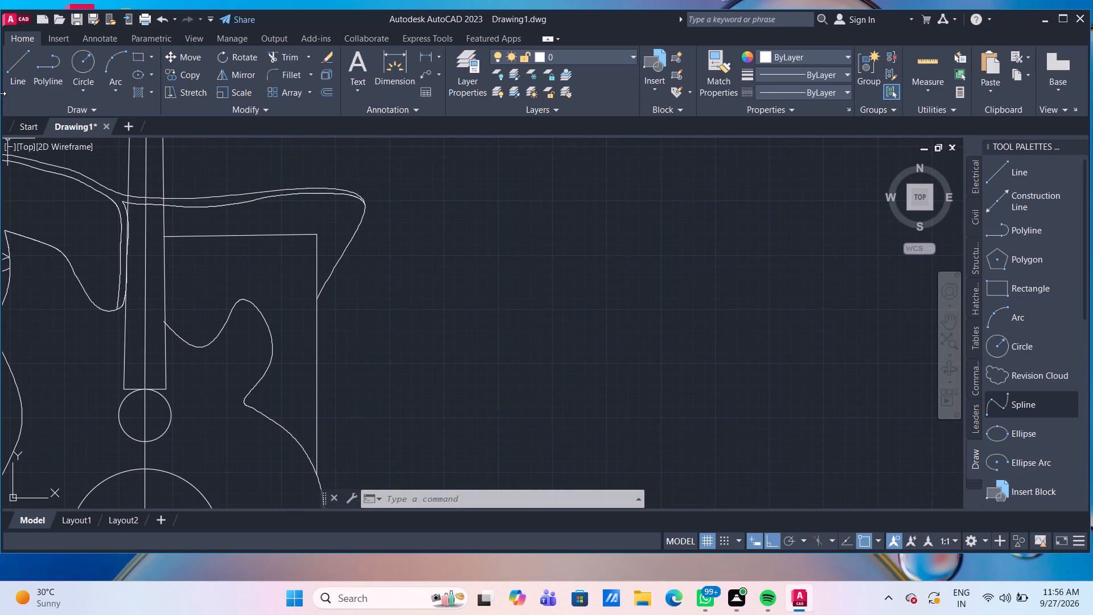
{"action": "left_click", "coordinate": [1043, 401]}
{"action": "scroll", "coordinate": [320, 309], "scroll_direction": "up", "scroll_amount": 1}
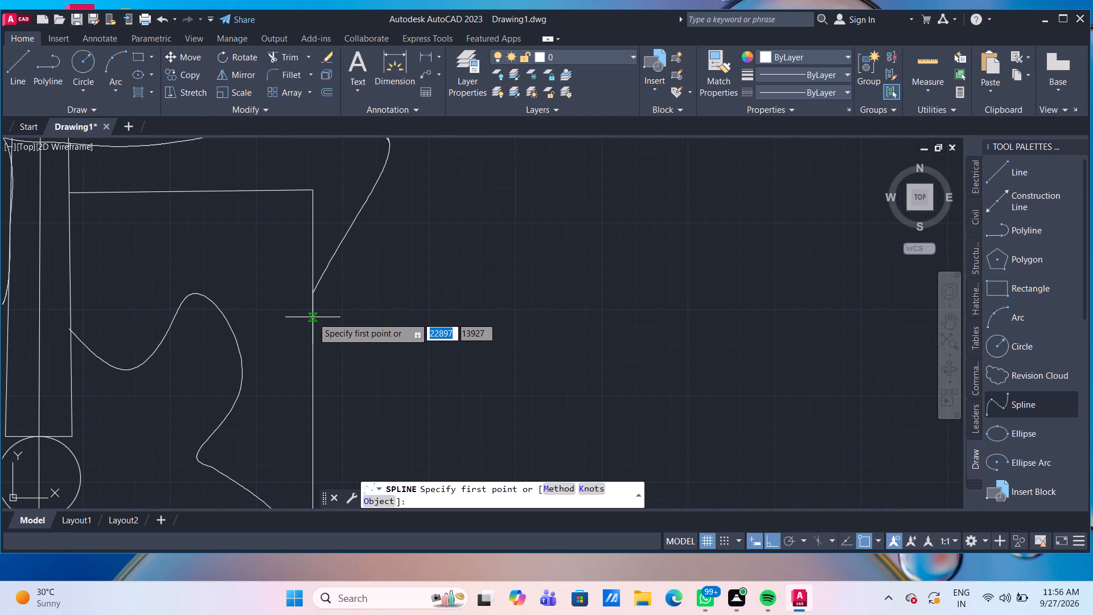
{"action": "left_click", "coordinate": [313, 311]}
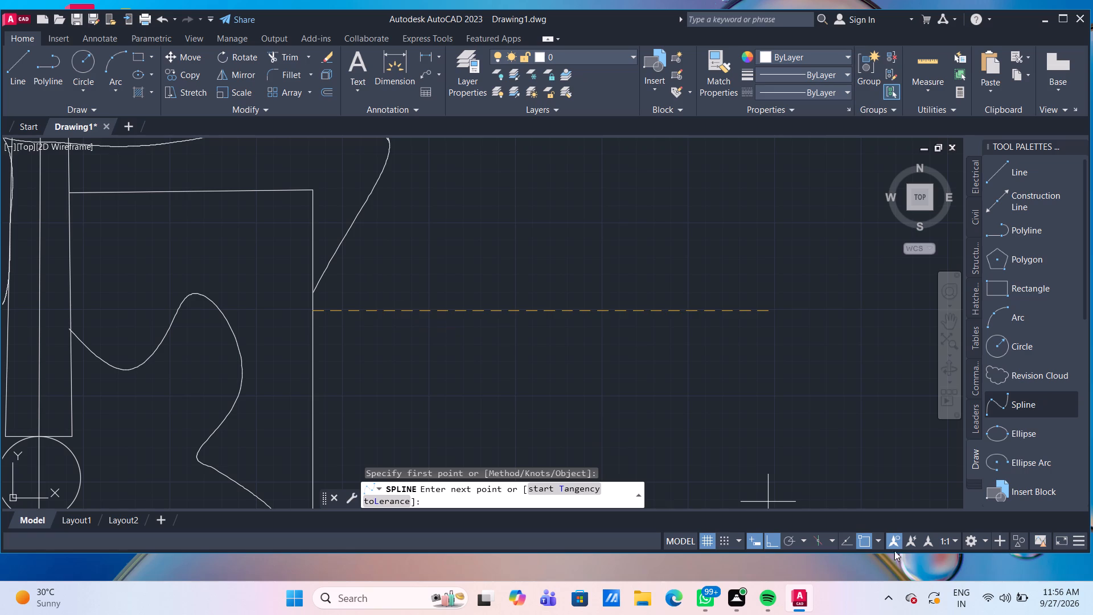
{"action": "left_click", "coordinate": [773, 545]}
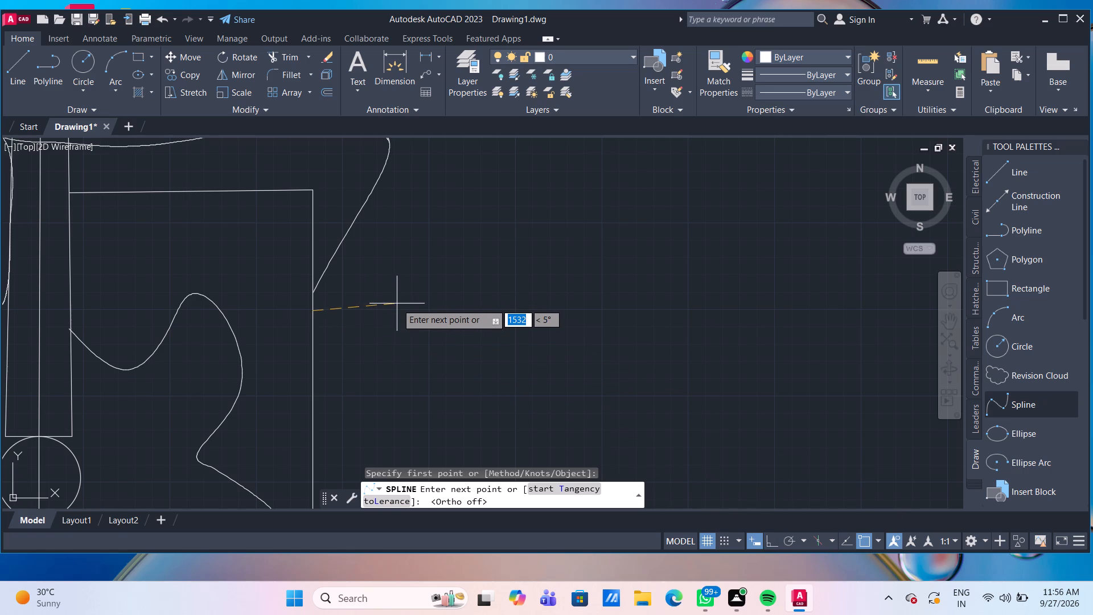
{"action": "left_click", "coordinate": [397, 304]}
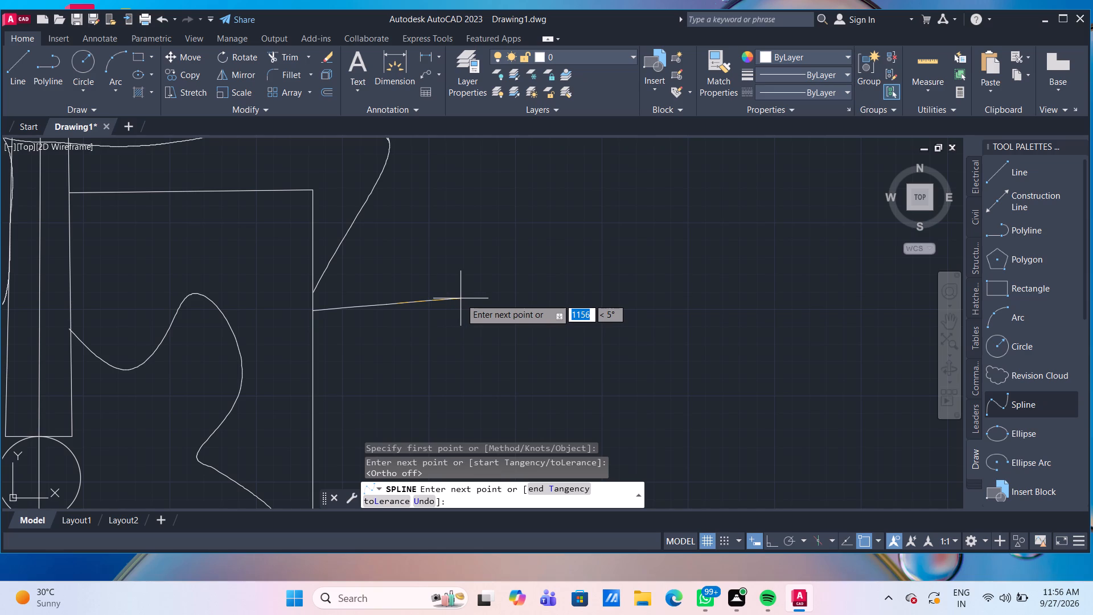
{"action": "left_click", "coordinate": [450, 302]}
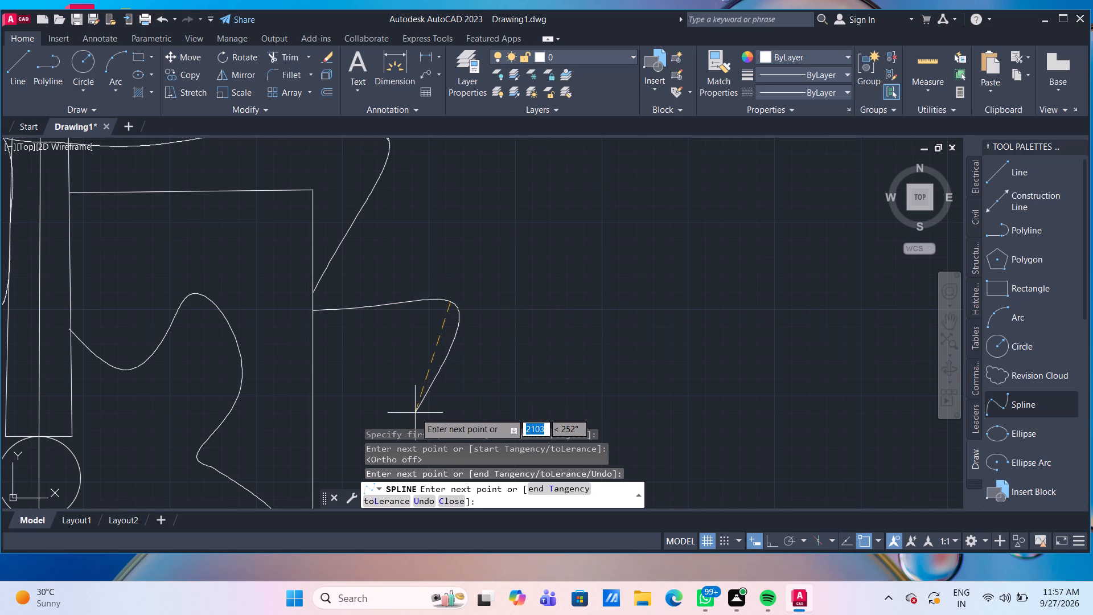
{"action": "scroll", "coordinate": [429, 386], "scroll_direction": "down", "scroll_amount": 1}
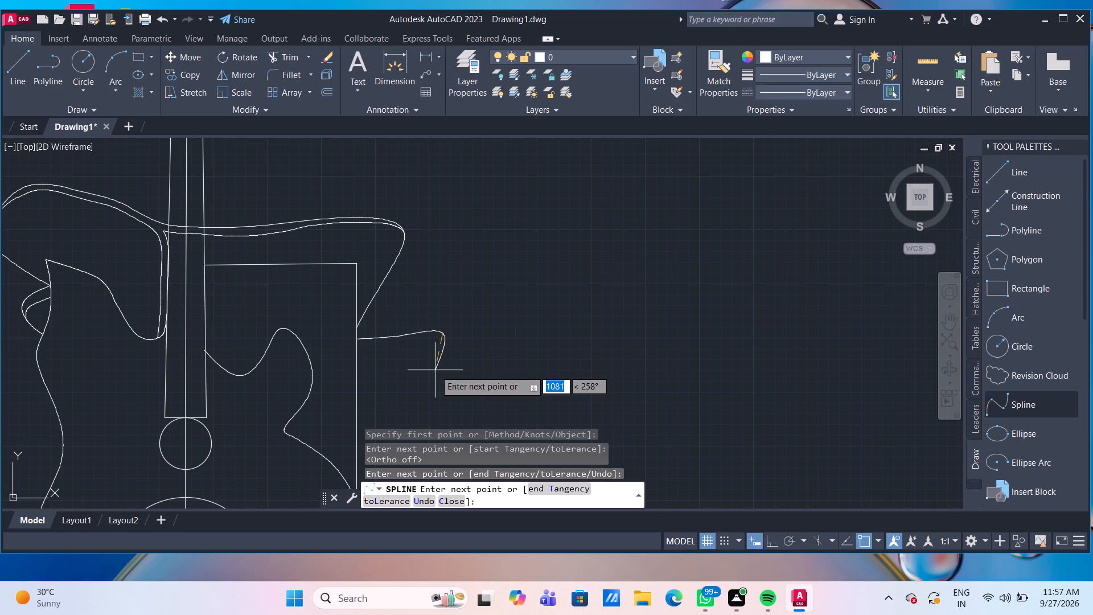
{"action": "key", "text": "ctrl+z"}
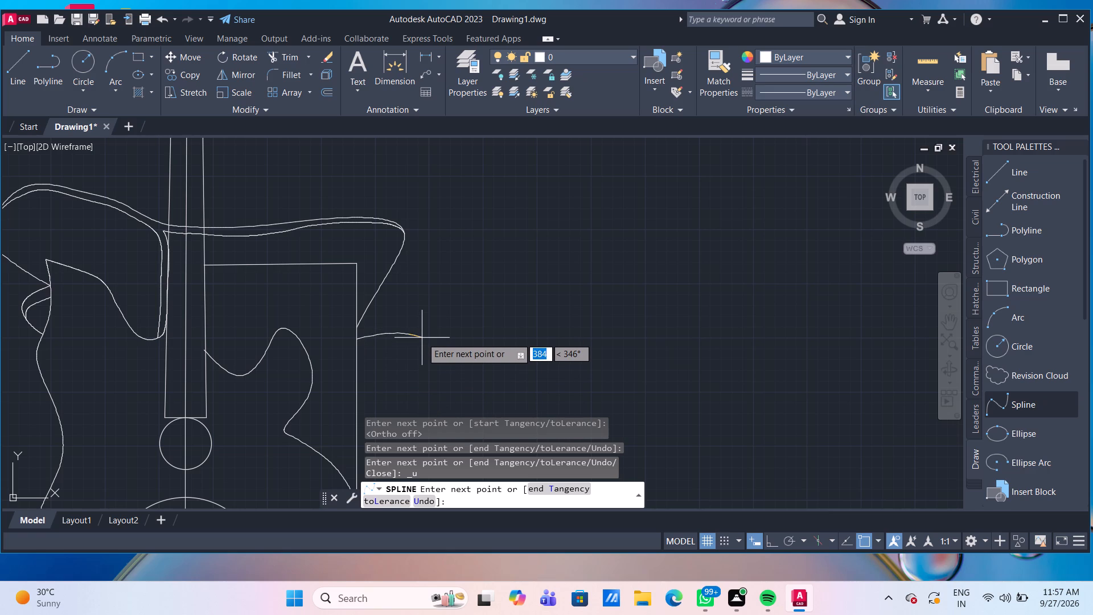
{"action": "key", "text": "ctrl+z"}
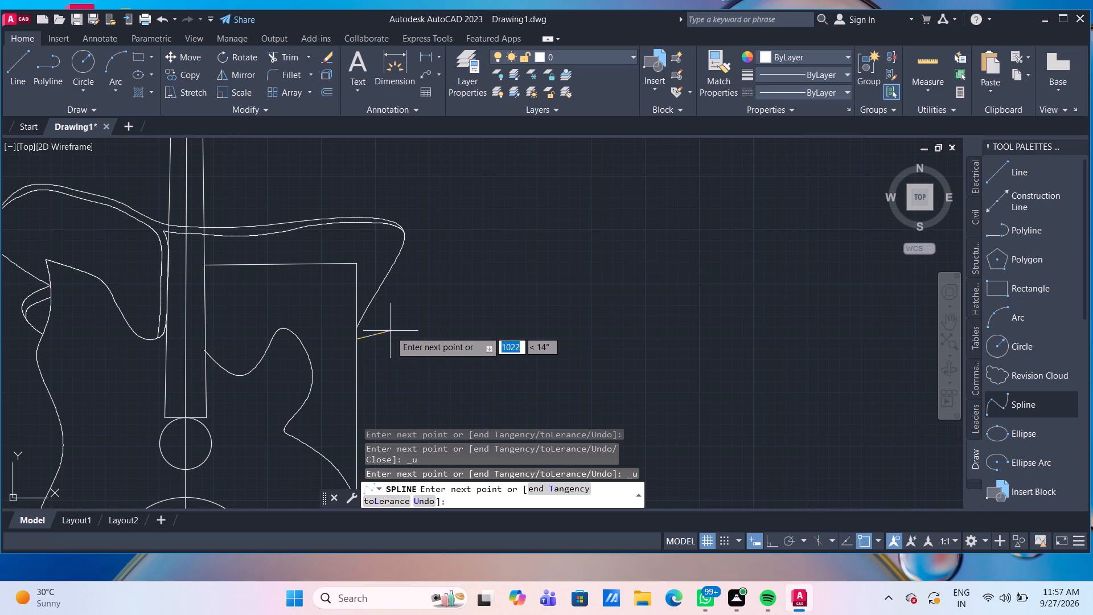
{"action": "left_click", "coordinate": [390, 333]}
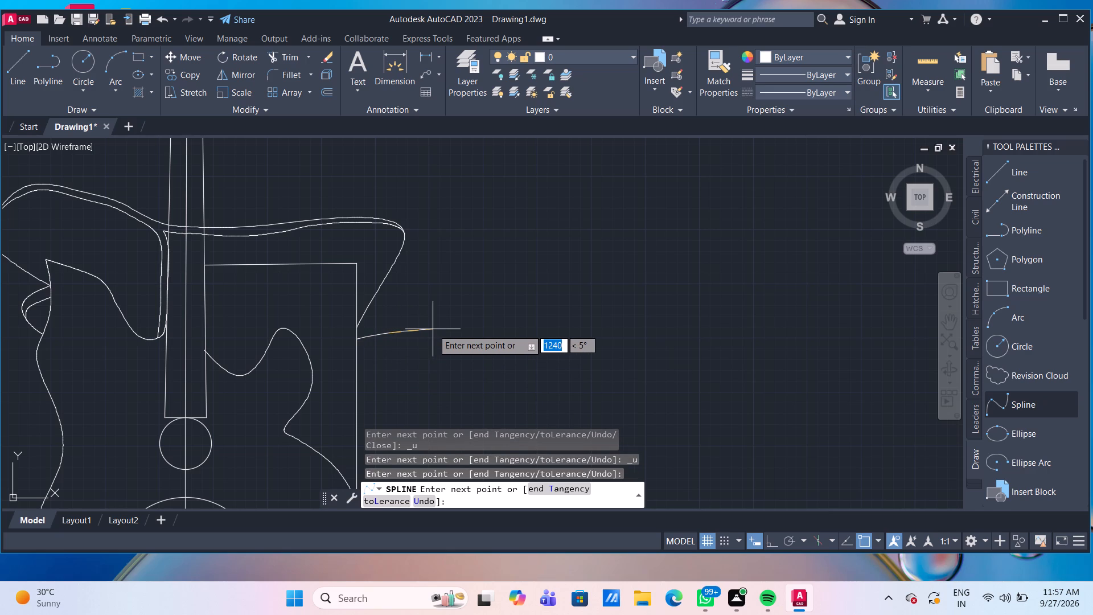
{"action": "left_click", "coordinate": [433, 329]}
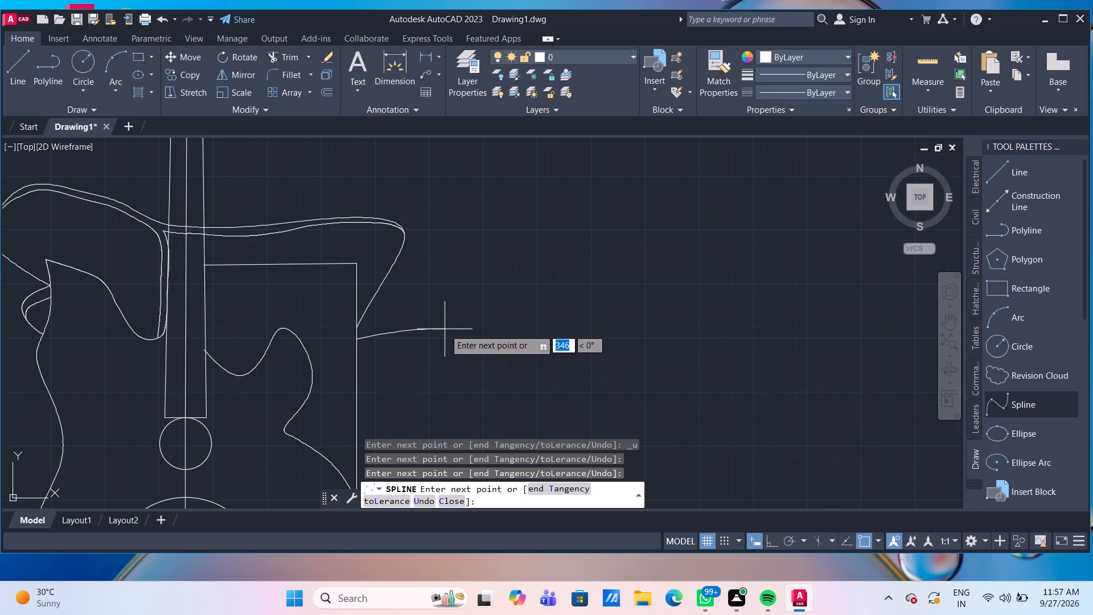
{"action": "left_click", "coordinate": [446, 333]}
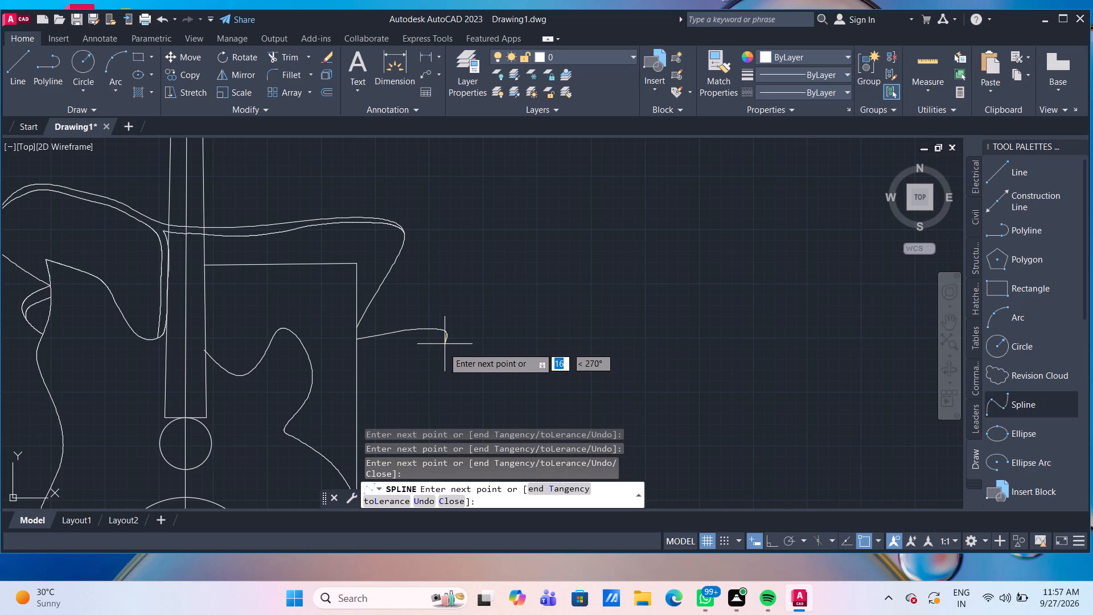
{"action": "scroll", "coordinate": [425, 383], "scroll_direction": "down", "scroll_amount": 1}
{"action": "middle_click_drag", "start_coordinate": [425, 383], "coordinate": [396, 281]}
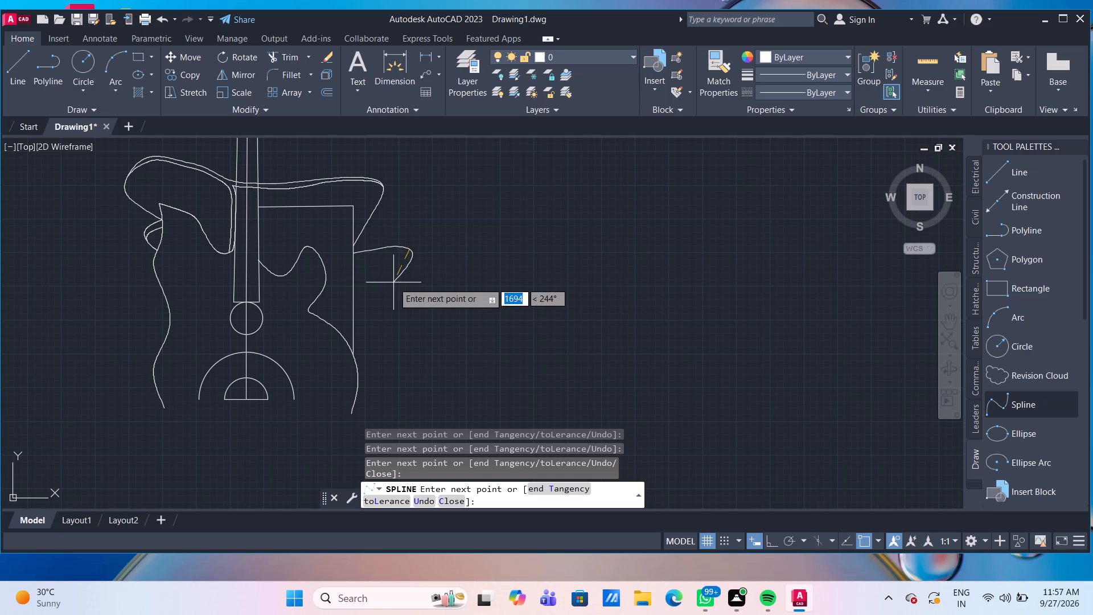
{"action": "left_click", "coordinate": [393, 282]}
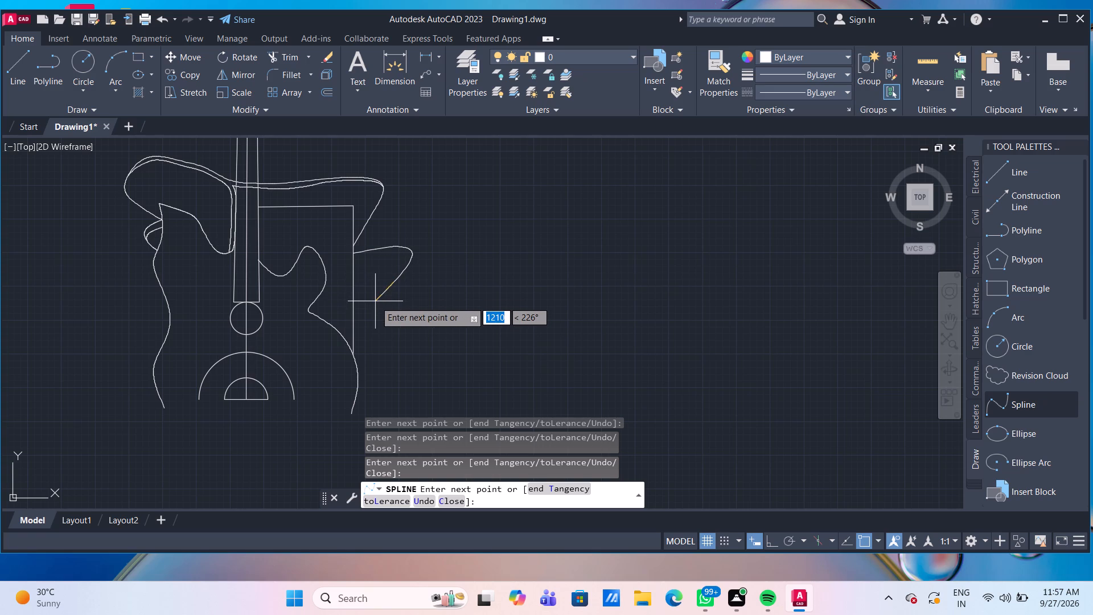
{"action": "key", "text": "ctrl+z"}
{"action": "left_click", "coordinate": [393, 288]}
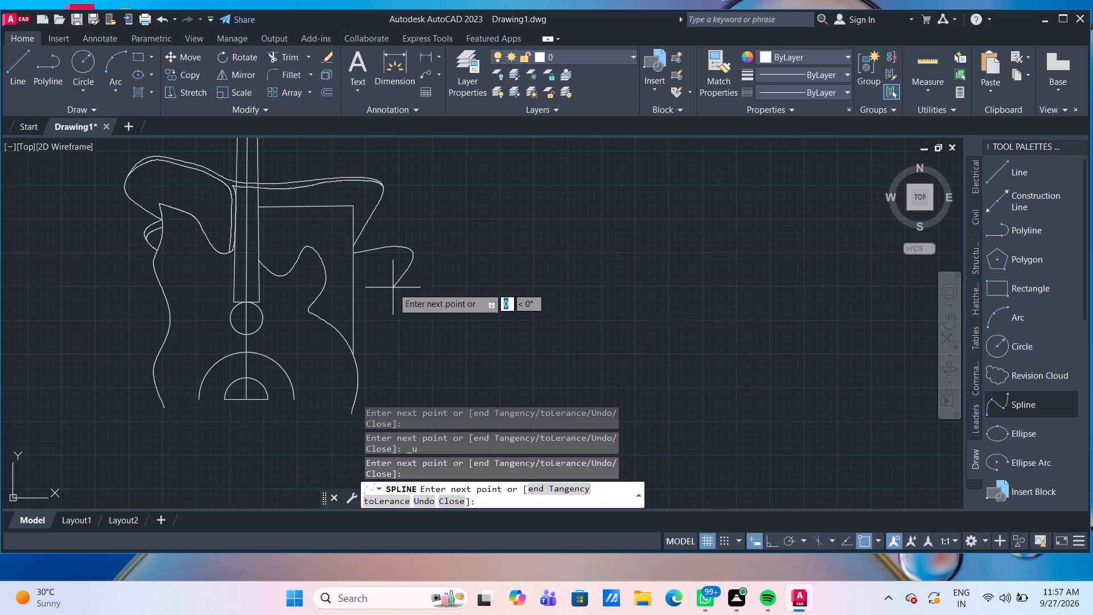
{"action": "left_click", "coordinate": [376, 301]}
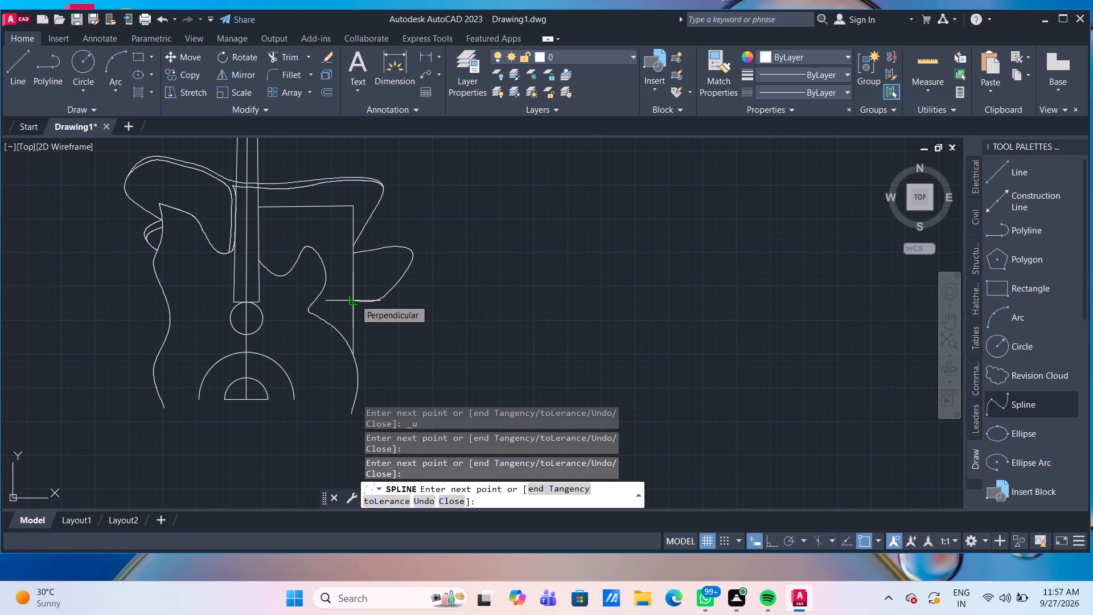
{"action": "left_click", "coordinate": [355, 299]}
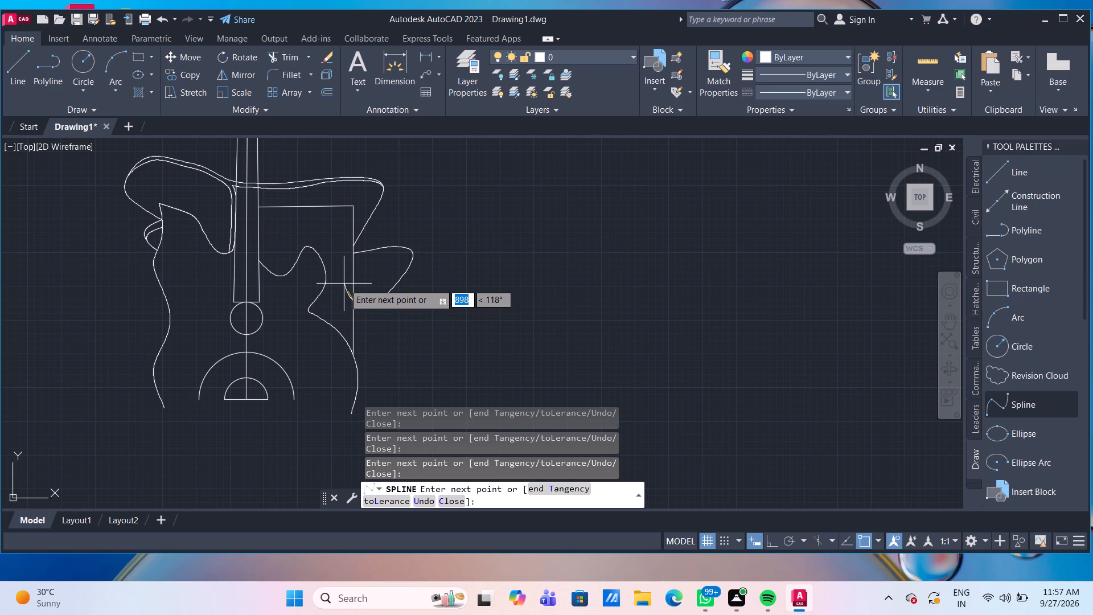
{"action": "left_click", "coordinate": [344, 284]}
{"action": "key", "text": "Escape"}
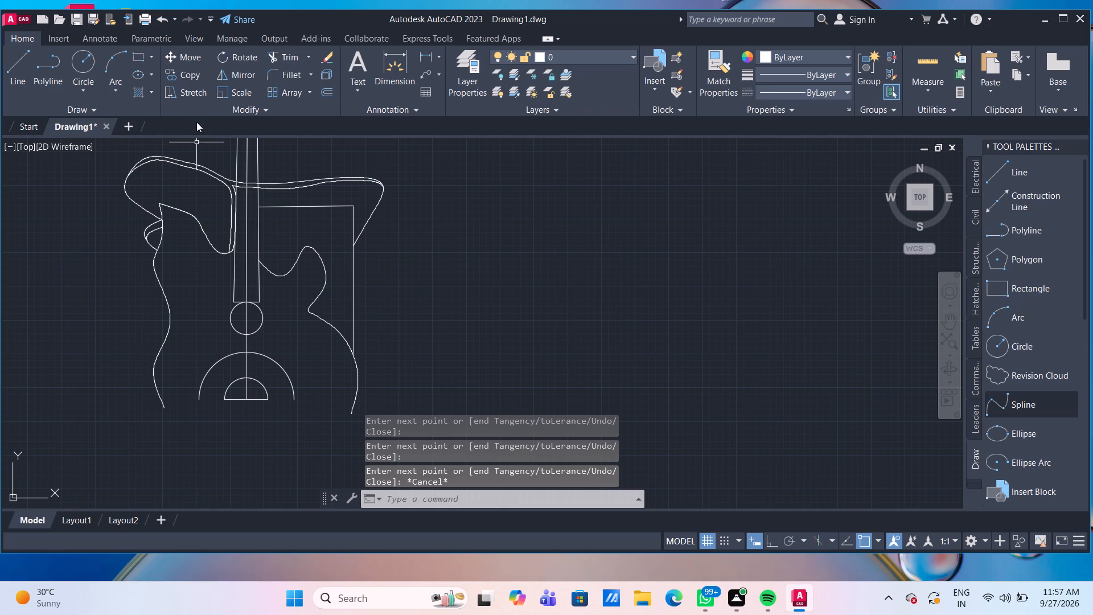
Draw a spline from the right vertical line, just below the outer upper-right spline, bulging outward and curving back to end just inside that line.
{"action": "left_click", "coordinate": [1025, 402]}
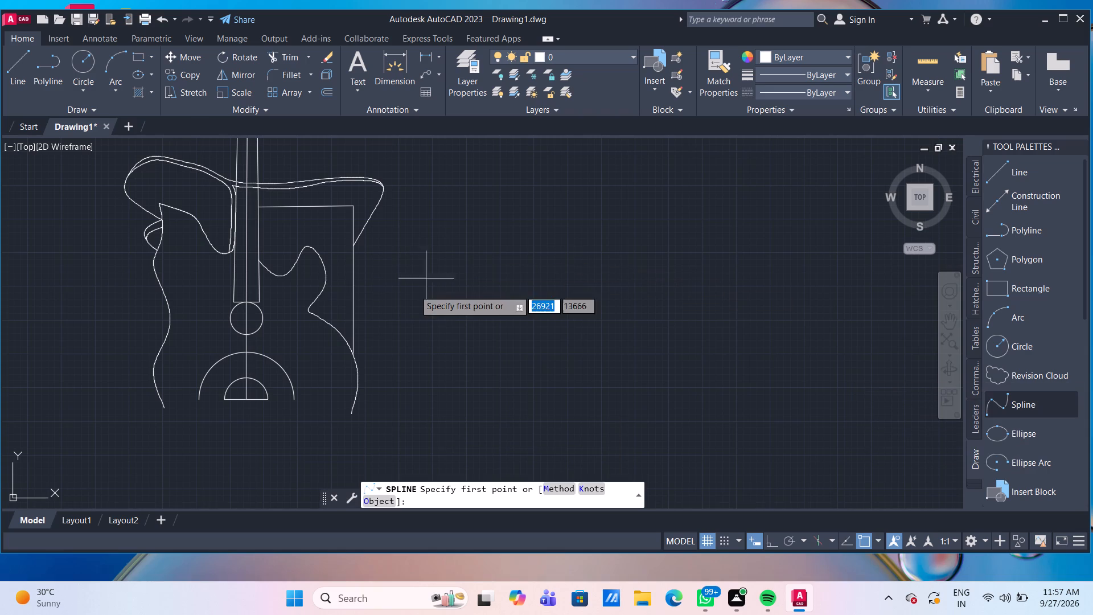
{"action": "left_click", "coordinate": [352, 255]}
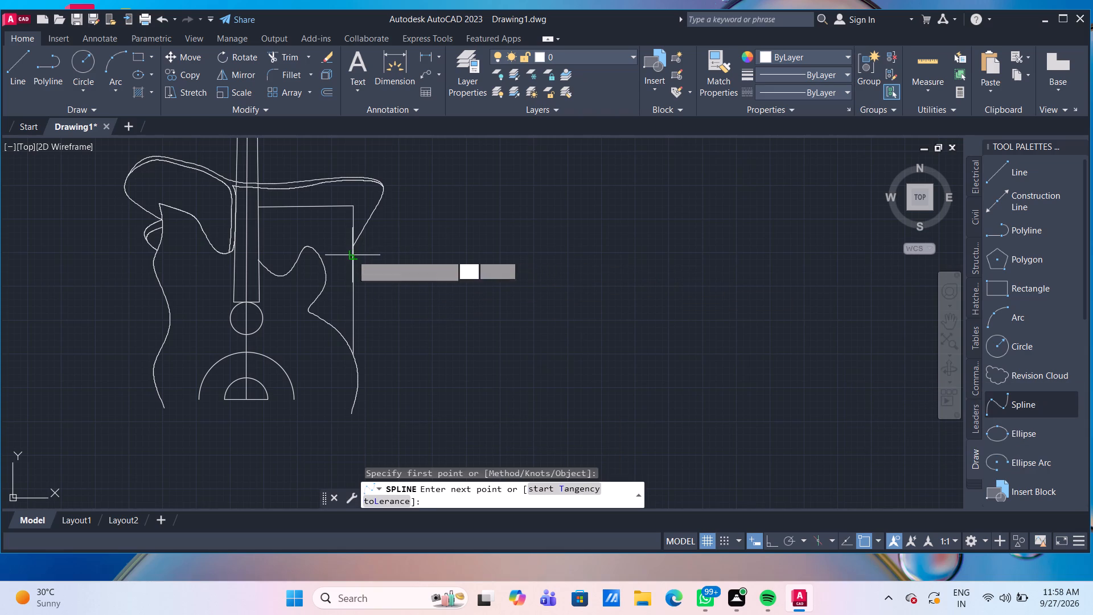
{"action": "left_click", "coordinate": [376, 251]}
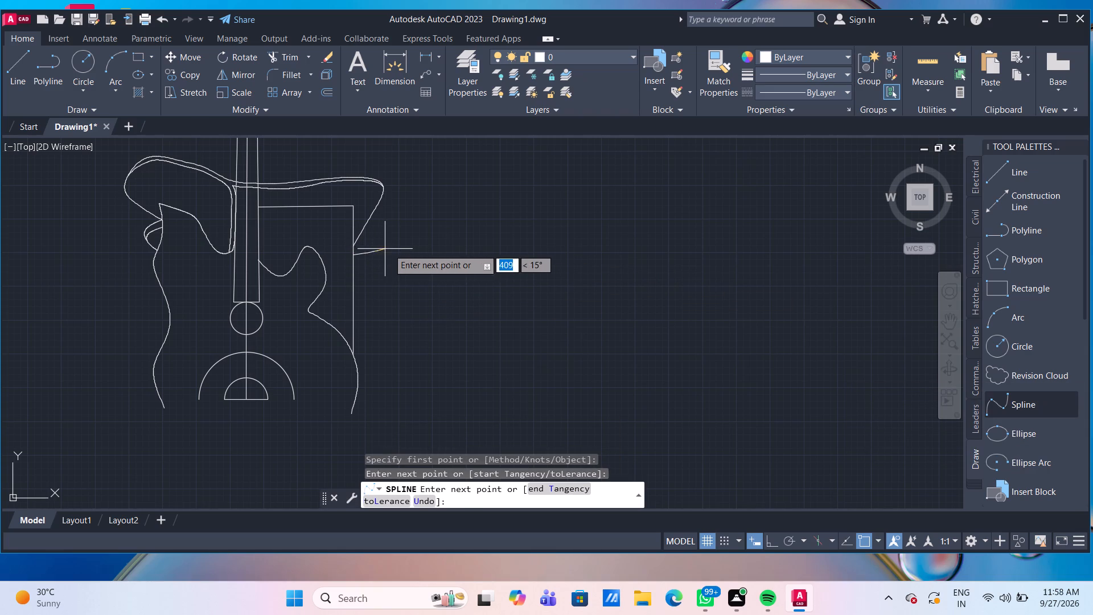
{"action": "left_click", "coordinate": [400, 249]}
{"action": "left_click", "coordinate": [417, 256]}
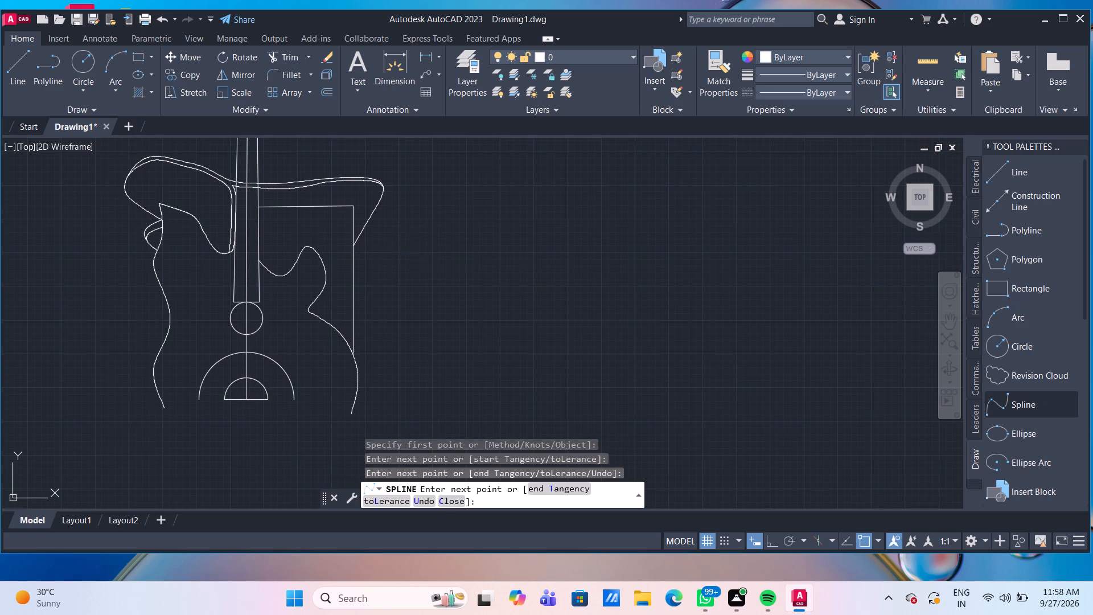
{"action": "left_click", "coordinate": [413, 282]}
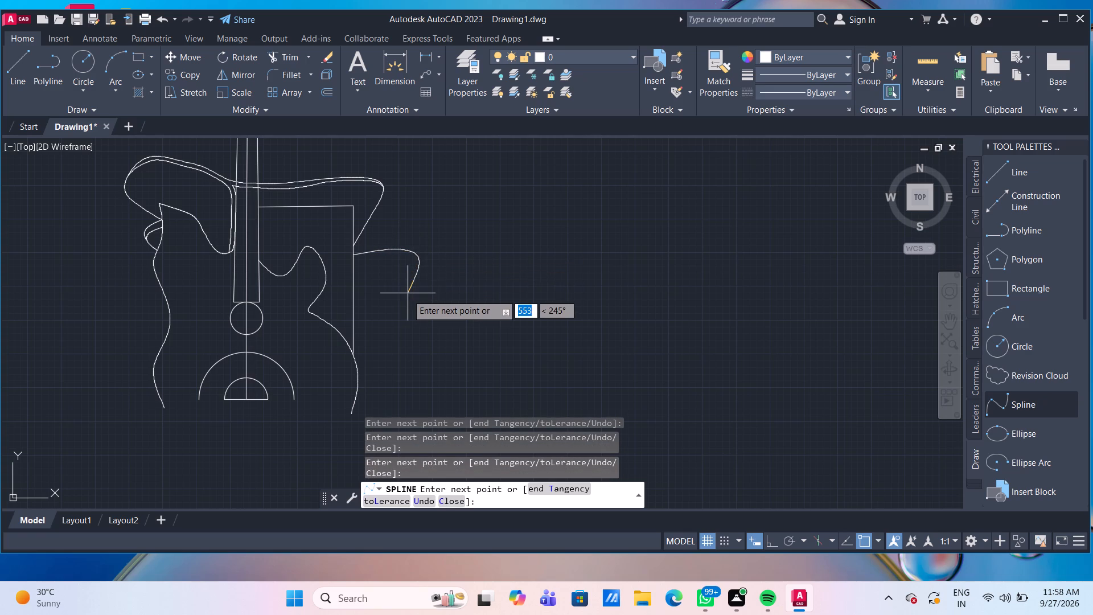
{"action": "left_click", "coordinate": [405, 303]}
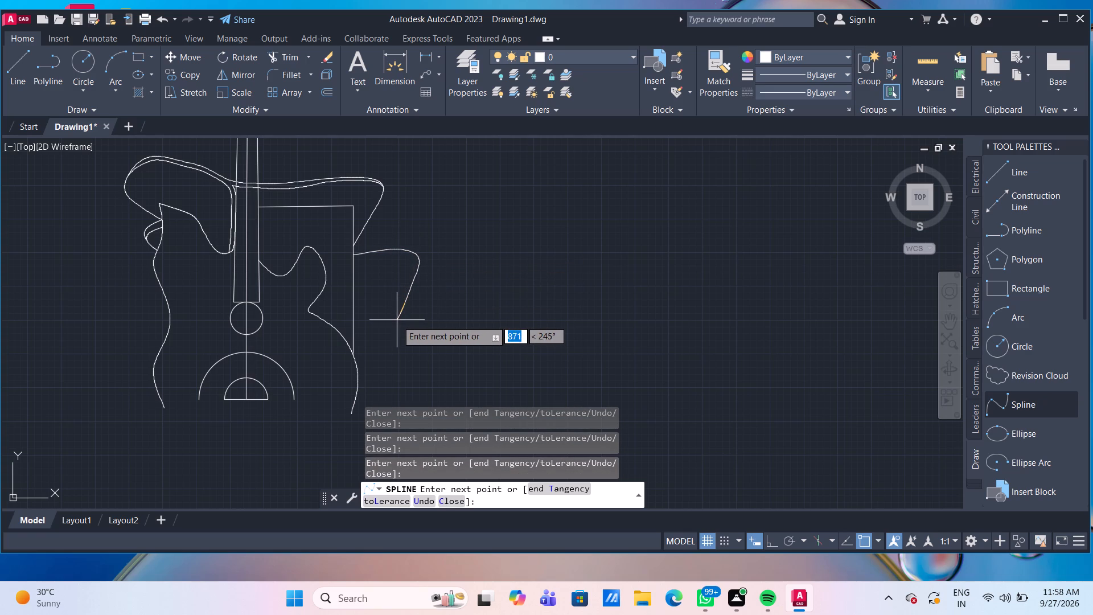
{"action": "left_click", "coordinate": [396, 313]}
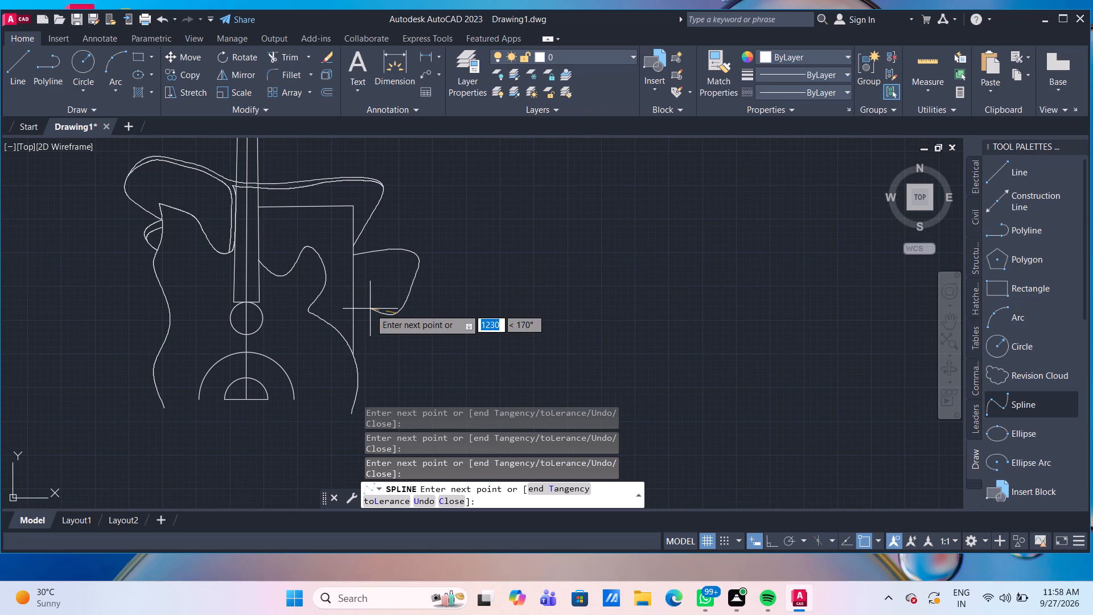
{"action": "left_click", "coordinate": [370, 309]}
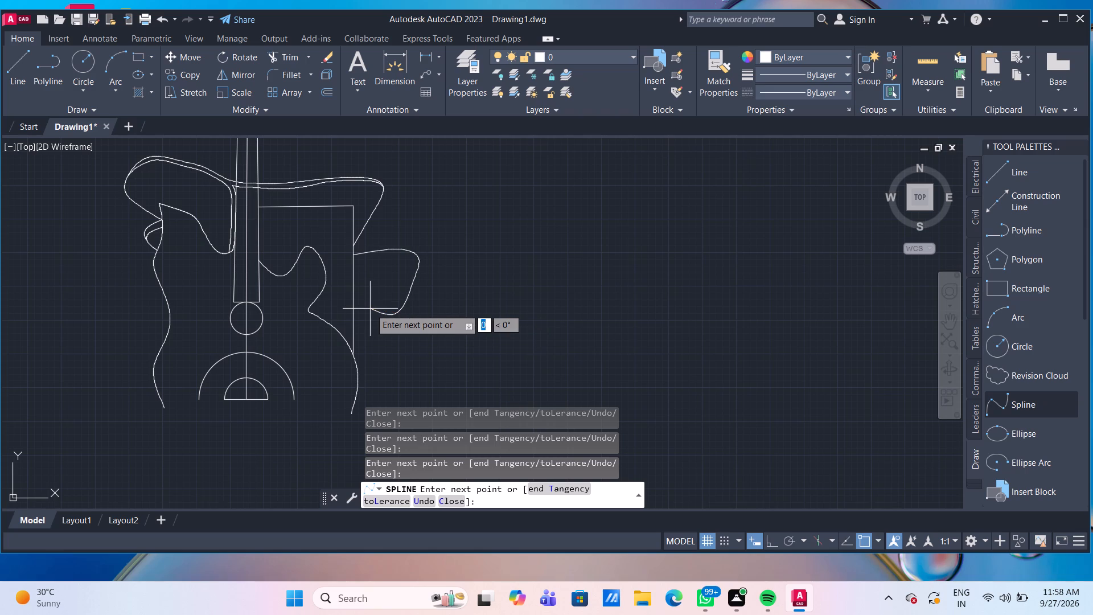
{"action": "left_click", "coordinate": [340, 288]}
{"action": "key", "text": "Return"}
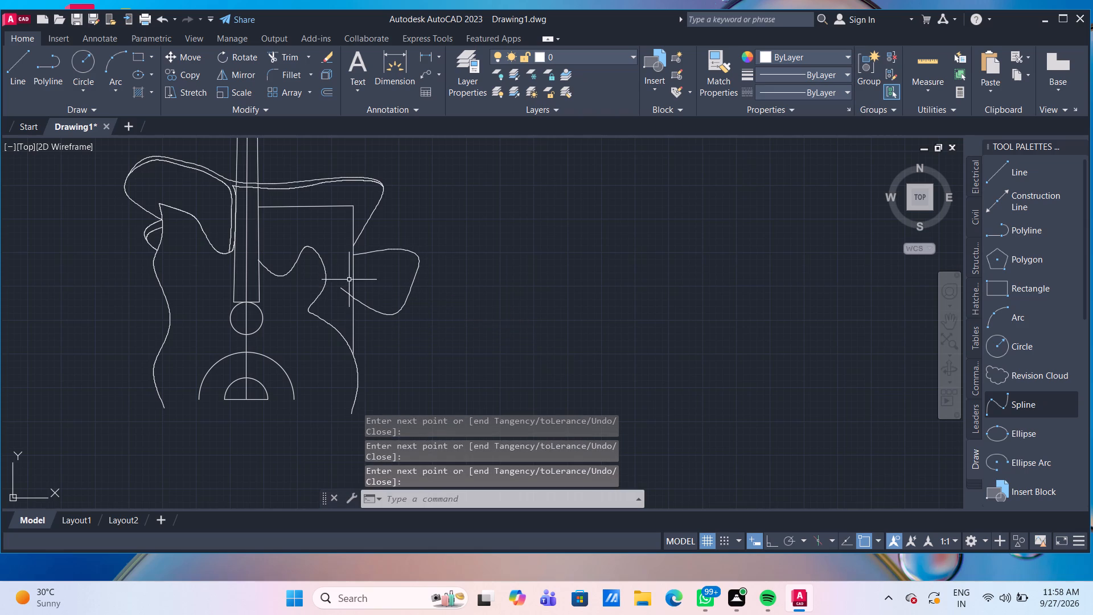
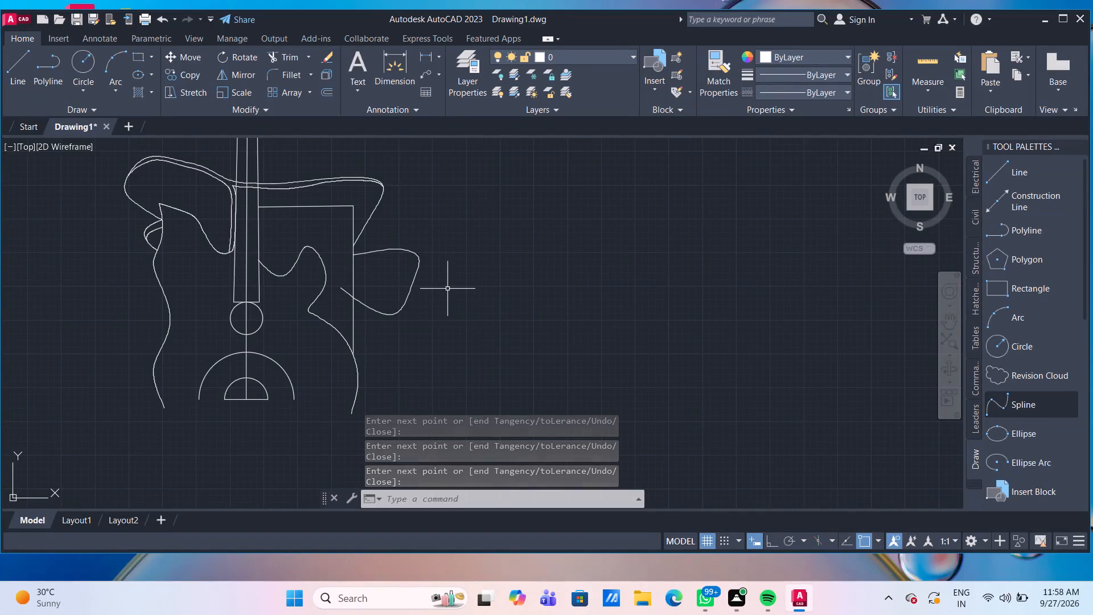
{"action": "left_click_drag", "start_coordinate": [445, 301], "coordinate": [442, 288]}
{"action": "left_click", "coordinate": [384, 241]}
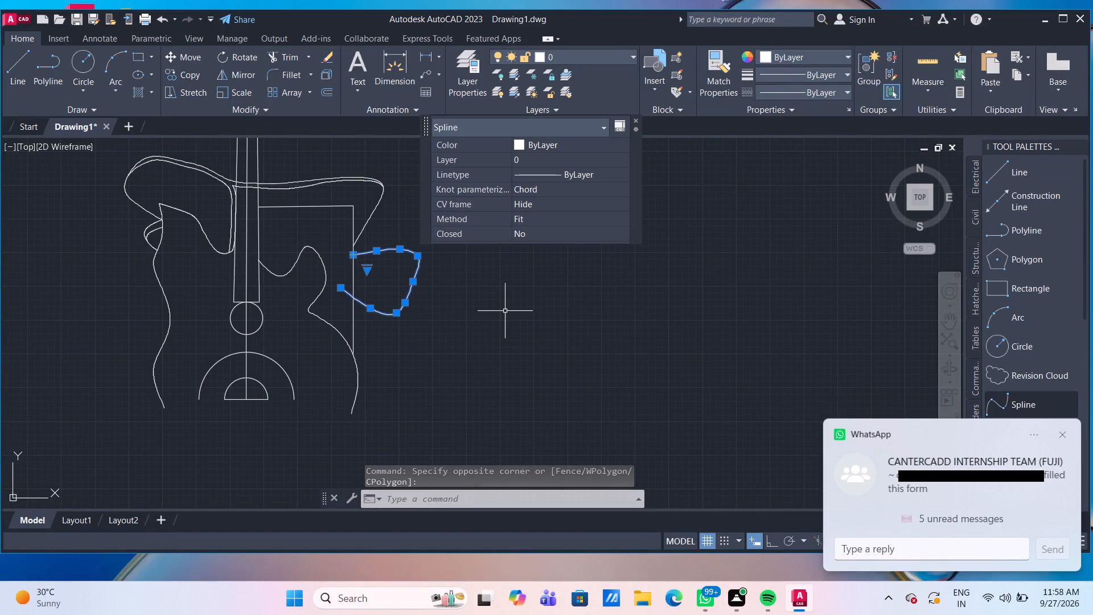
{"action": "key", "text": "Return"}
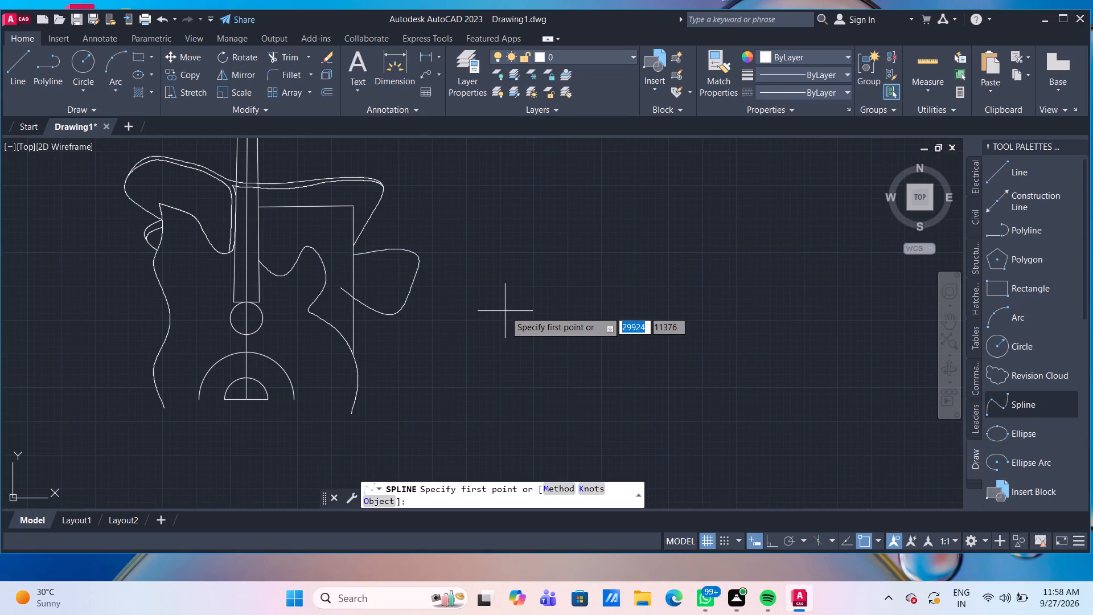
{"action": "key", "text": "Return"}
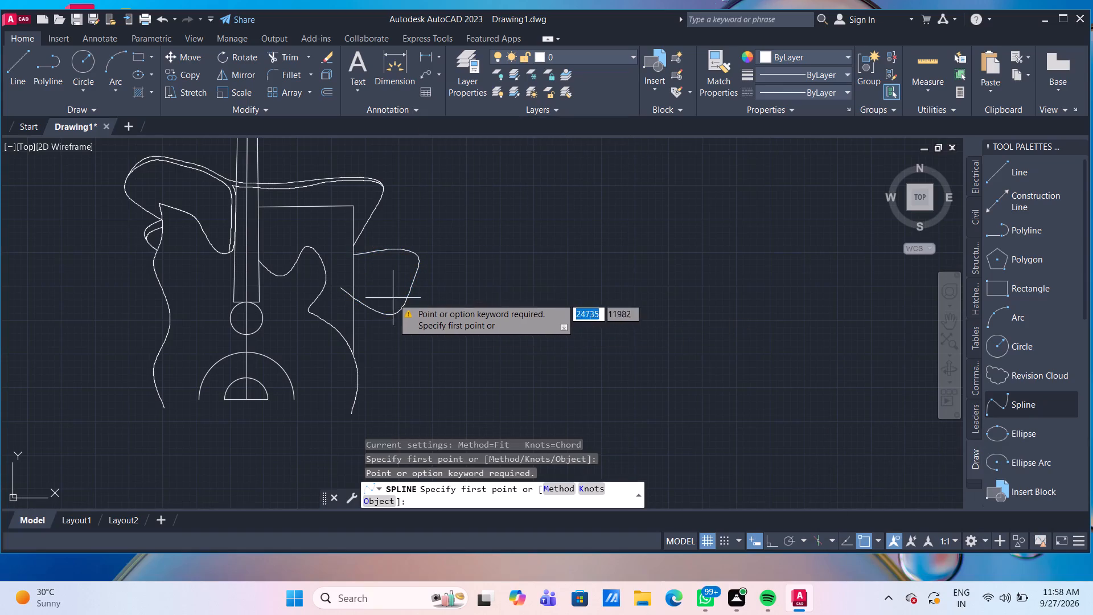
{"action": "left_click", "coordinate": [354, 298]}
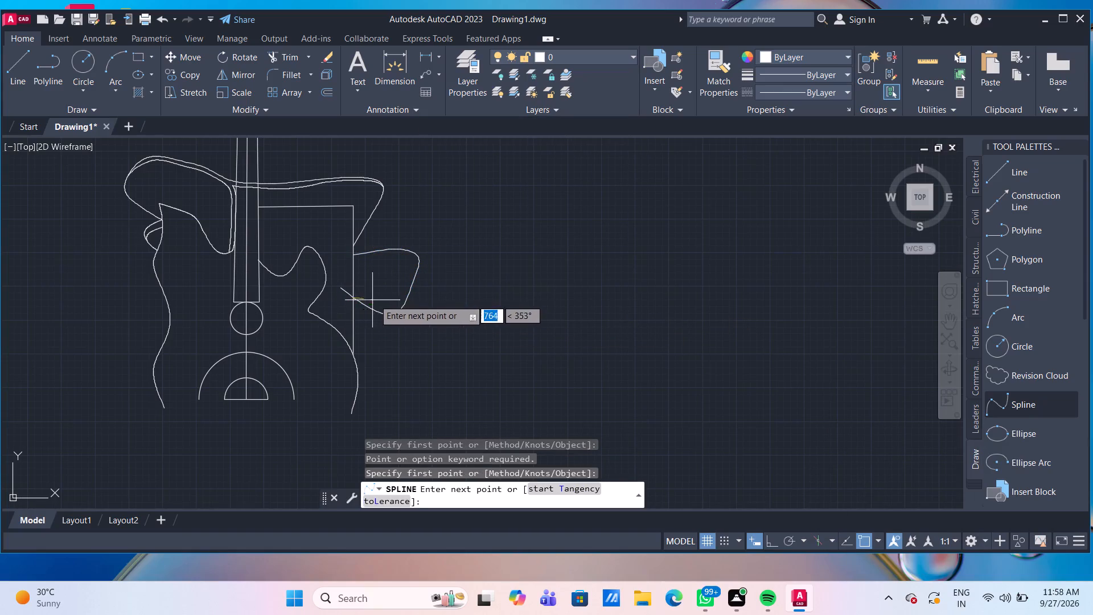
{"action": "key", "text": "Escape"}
Move the open loop spline beside the guitar body about 762 units left, across the vertical line toward the body's wavy outline.
{"action": "left_click_drag", "start_coordinate": [463, 306], "coordinate": [443, 291]}
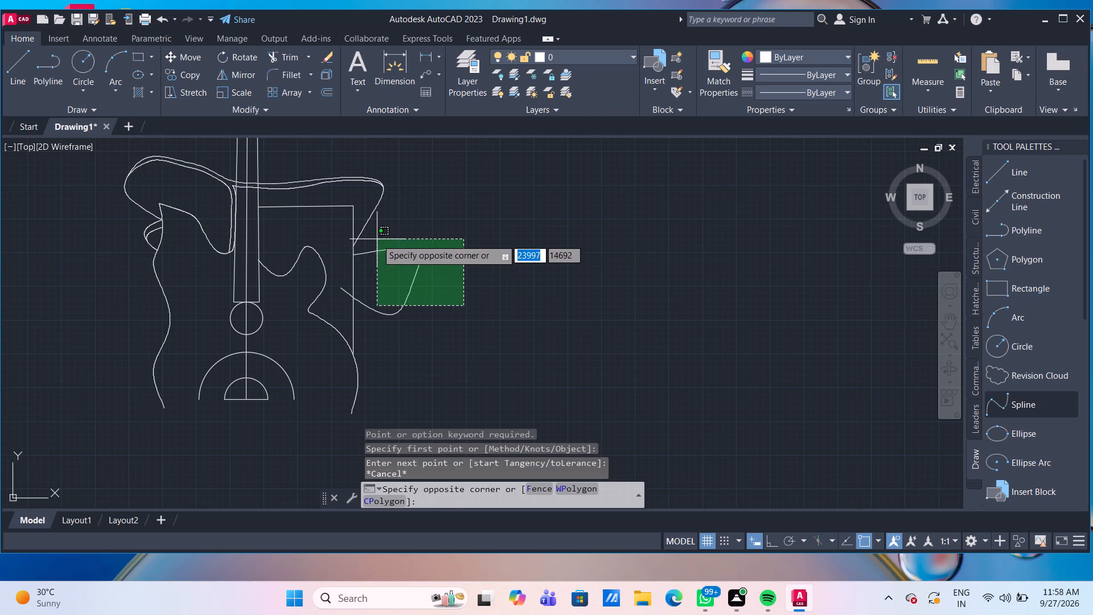
{"action": "left_click", "coordinate": [377, 239]}
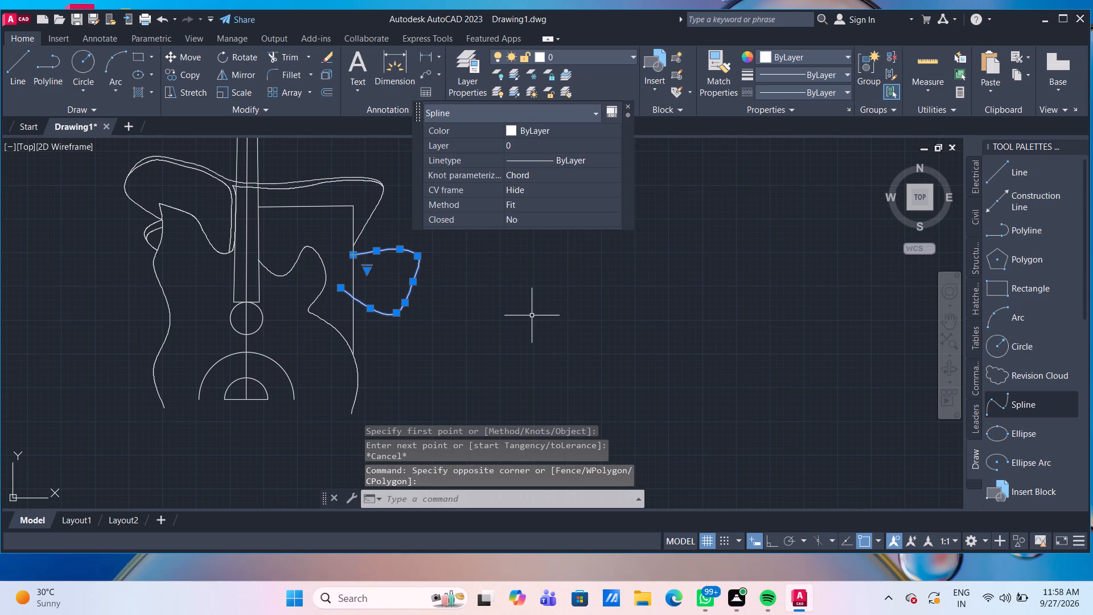
{"action": "key", "text": "m"}
{"action": "key", "text": "Return"}
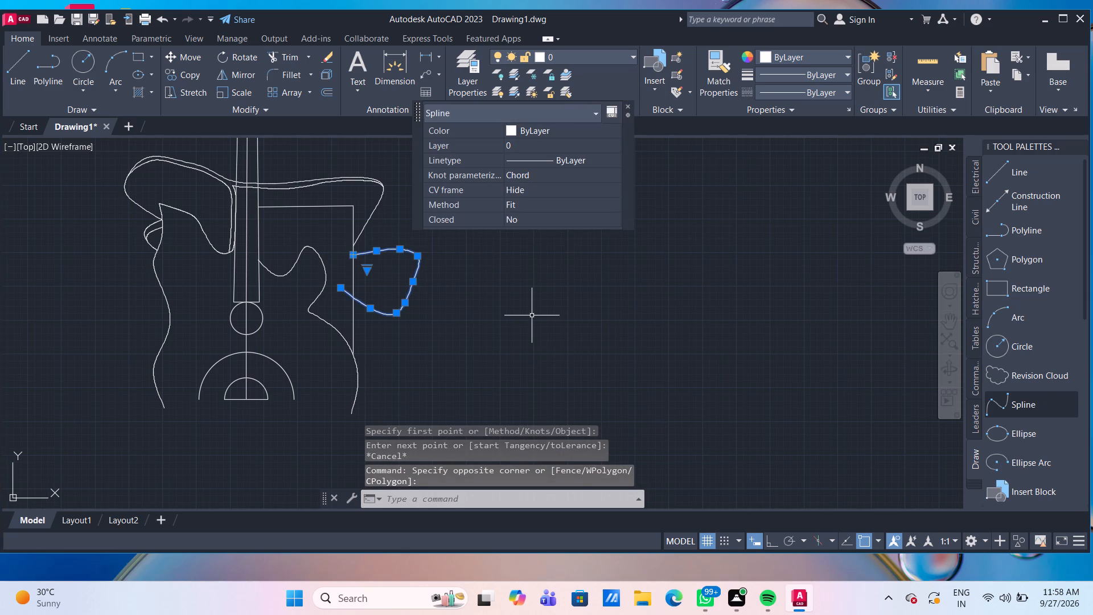
{"action": "scroll", "coordinate": [350, 250], "scroll_direction": "up", "scroll_amount": 2}
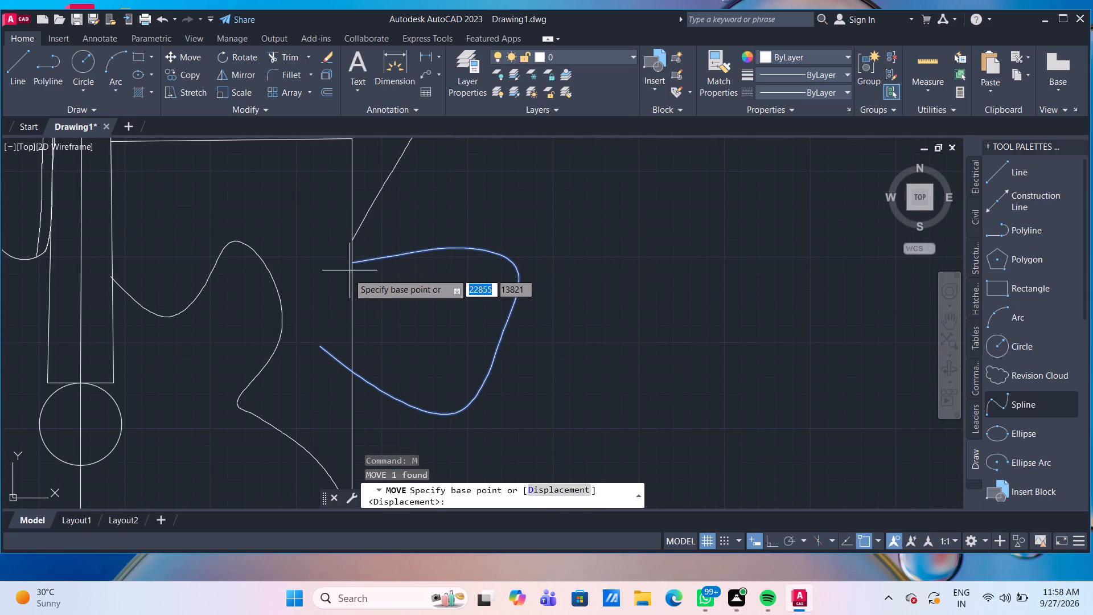
{"action": "left_click", "coordinate": [352, 262]}
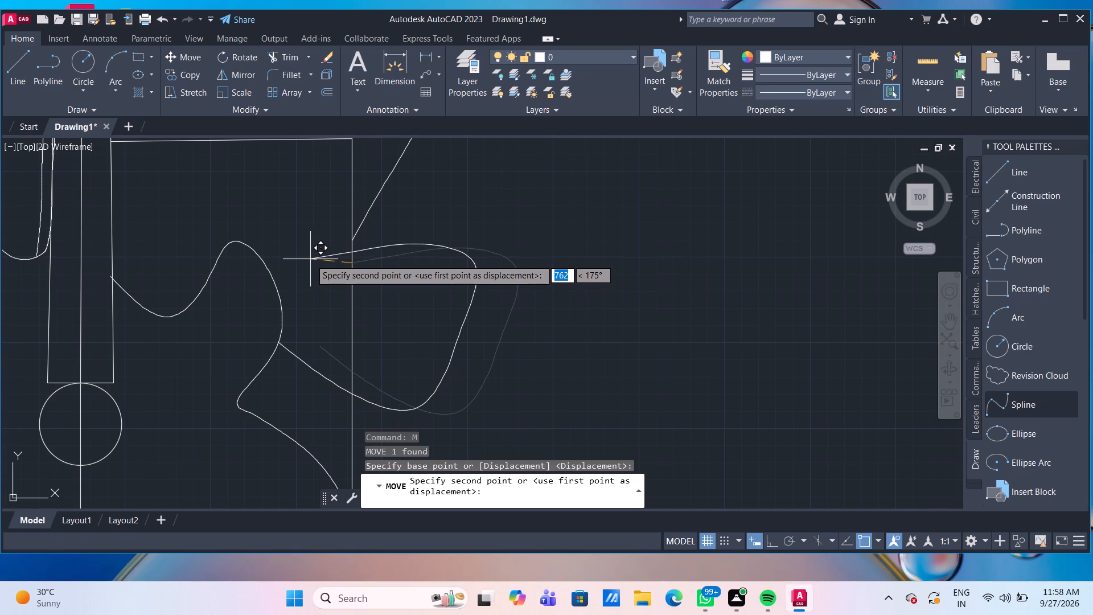
{"action": "left_click", "coordinate": [310, 259]}
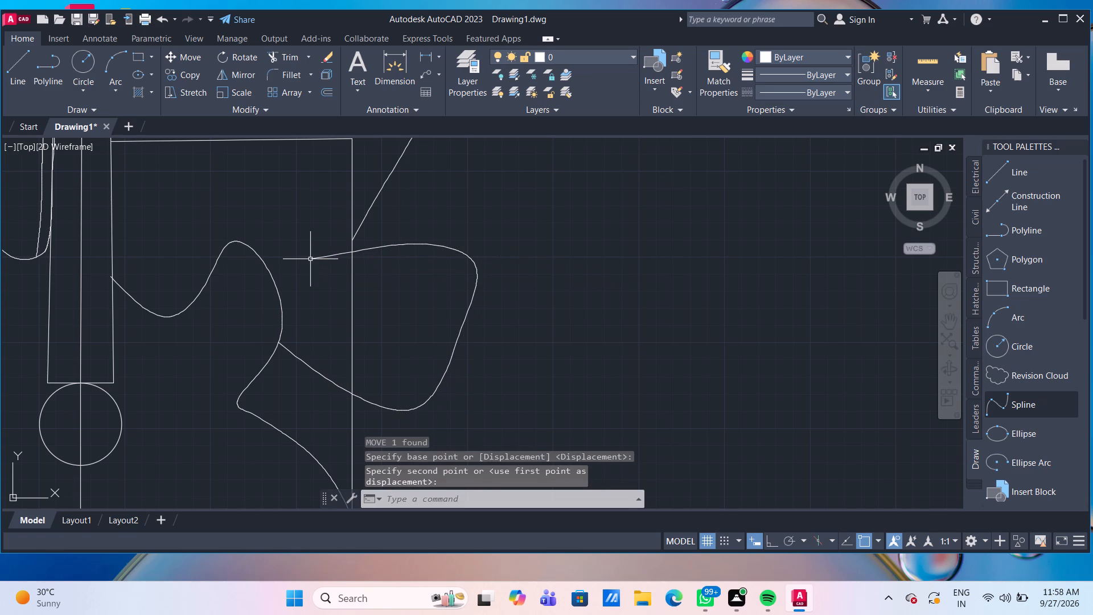
Move the loop spline slightly upward so its upper edge crosses the vertical line near the lower end of the diagonal line.
{"action": "scroll", "coordinate": [454, 281], "scroll_direction": "down", "scroll_amount": 3}
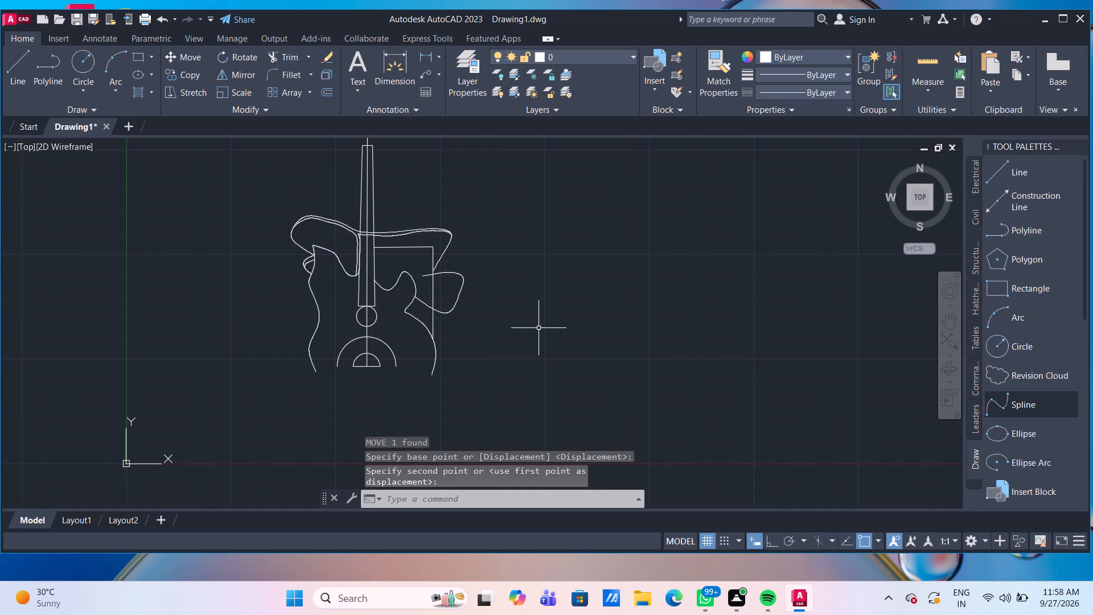
{"action": "scroll", "coordinate": [482, 300], "scroll_direction": "up", "scroll_amount": 2}
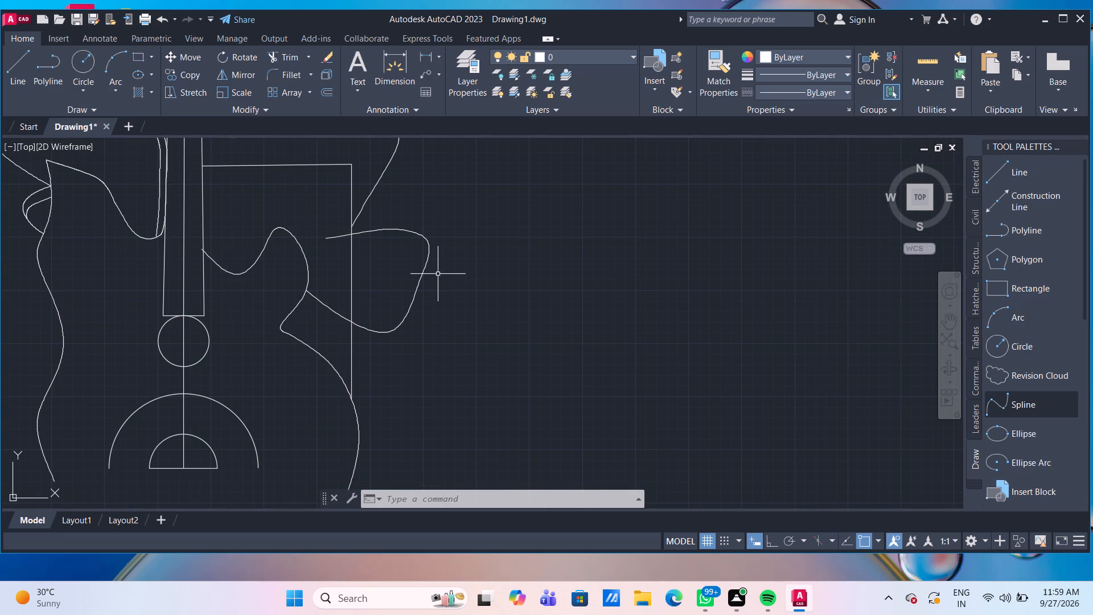
{"action": "left_click", "coordinate": [430, 239]}
{"action": "left_click", "coordinate": [408, 235]}
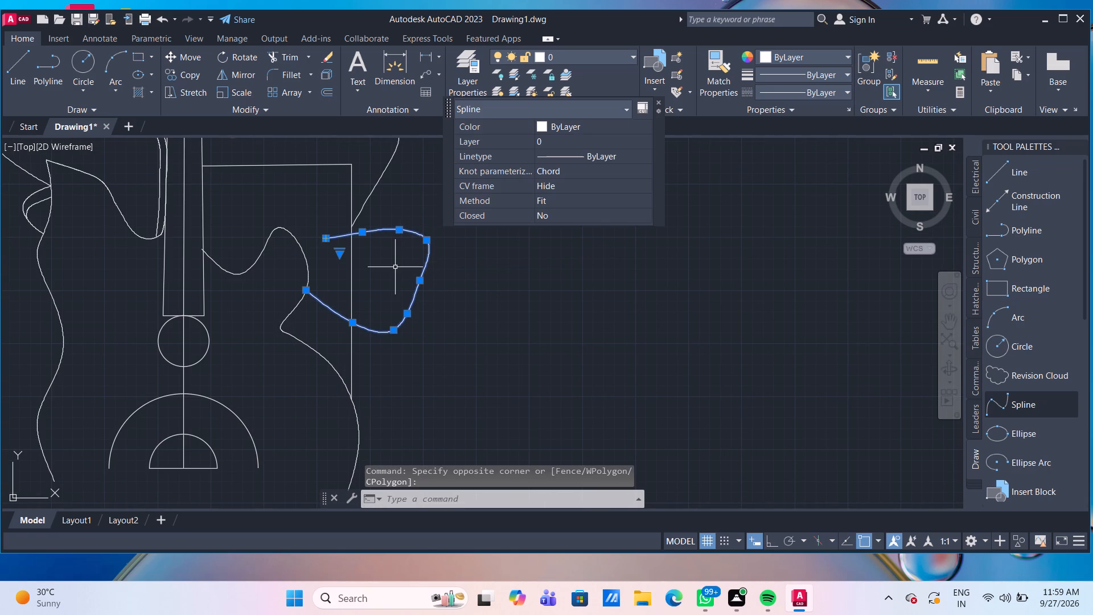
{"action": "key", "text": "m"}
{"action": "key", "text": "Return"}
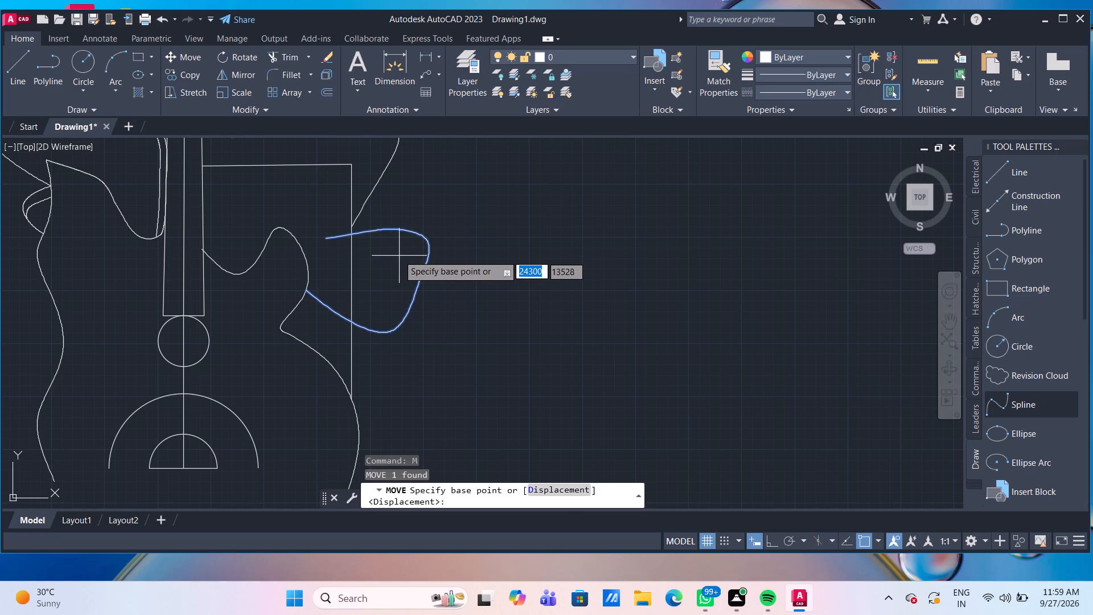
{"action": "scroll", "coordinate": [373, 239], "scroll_direction": "up", "scroll_amount": 2}
{"action": "left_click", "coordinate": [314, 234]}
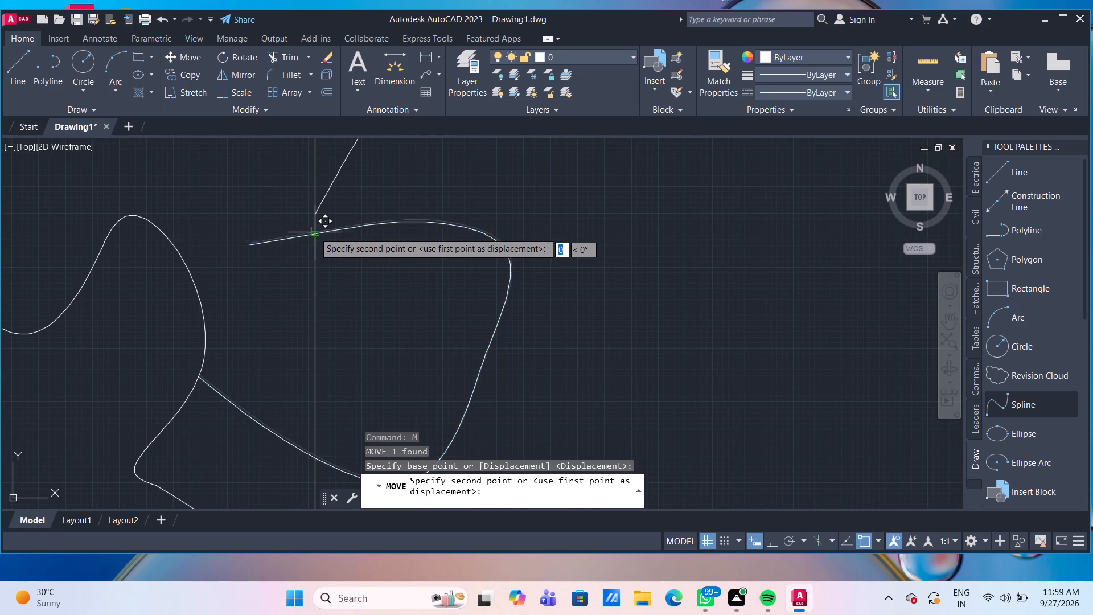
{"action": "left_click", "coordinate": [317, 223]}
{"action": "scroll", "coordinate": [395, 256], "scroll_direction": "down", "scroll_amount": 2}
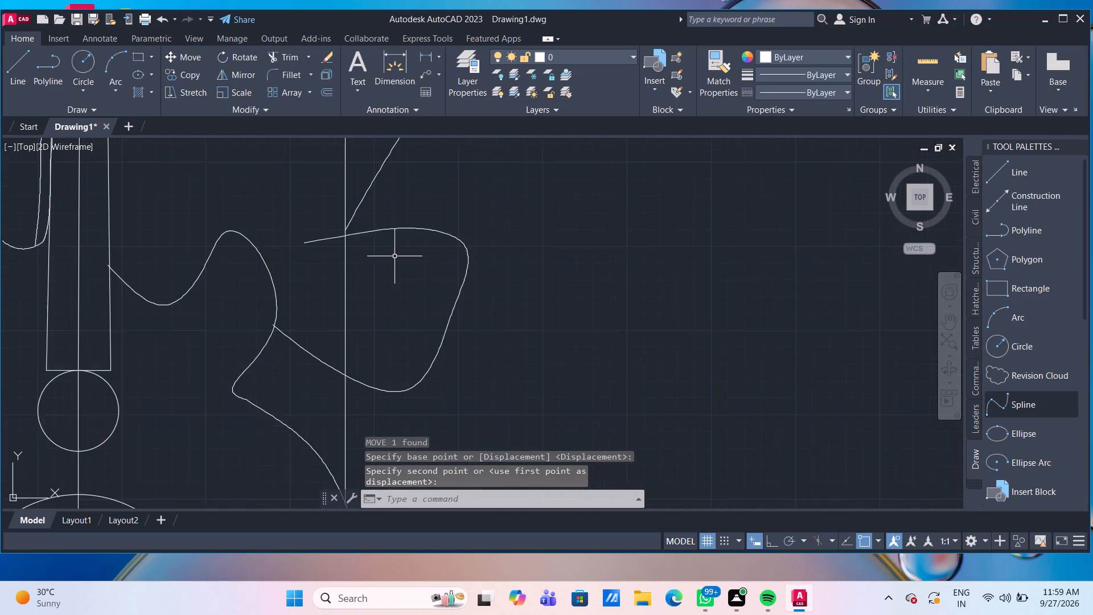
Trim the loop spline's upper and lower ends that extend past the vertical line toward the guitar body.
{"action": "scroll", "coordinate": [395, 256], "scroll_direction": "down", "scroll_amount": 1}
{"action": "scroll", "coordinate": [442, 259], "scroll_direction": "up", "scroll_amount": 1}
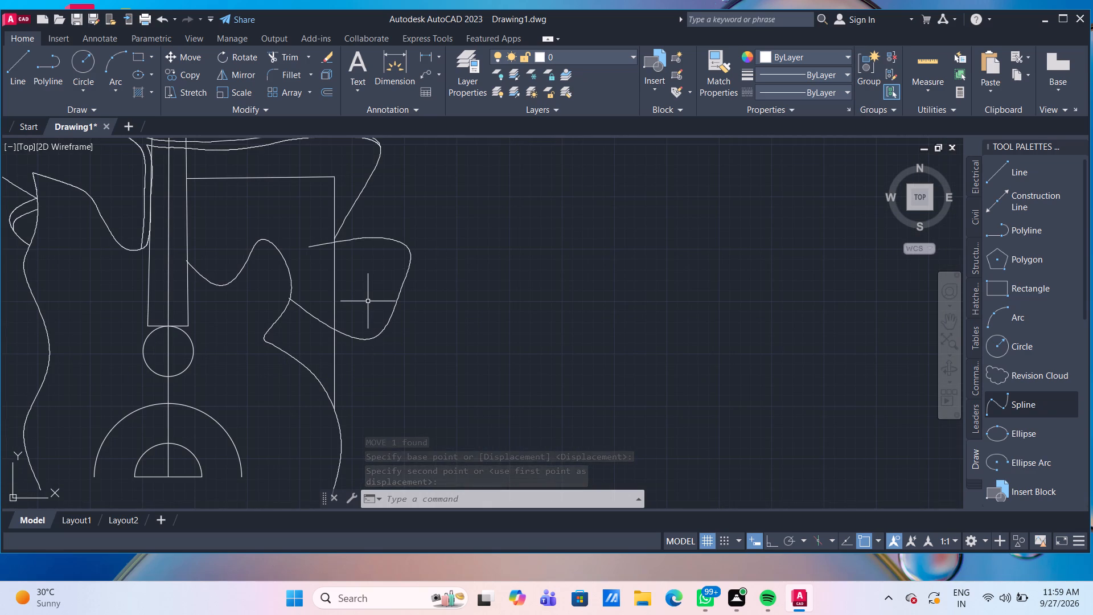
{"action": "type", "text": "TR"}
{"action": "key", "text": "Return"}
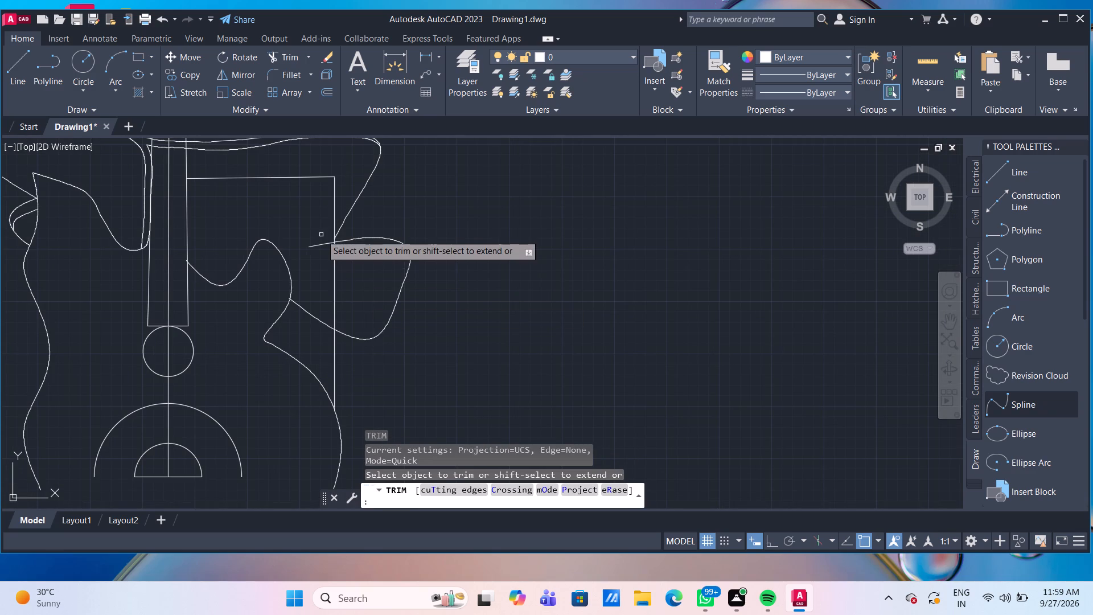
{"action": "left_click", "coordinate": [321, 246]}
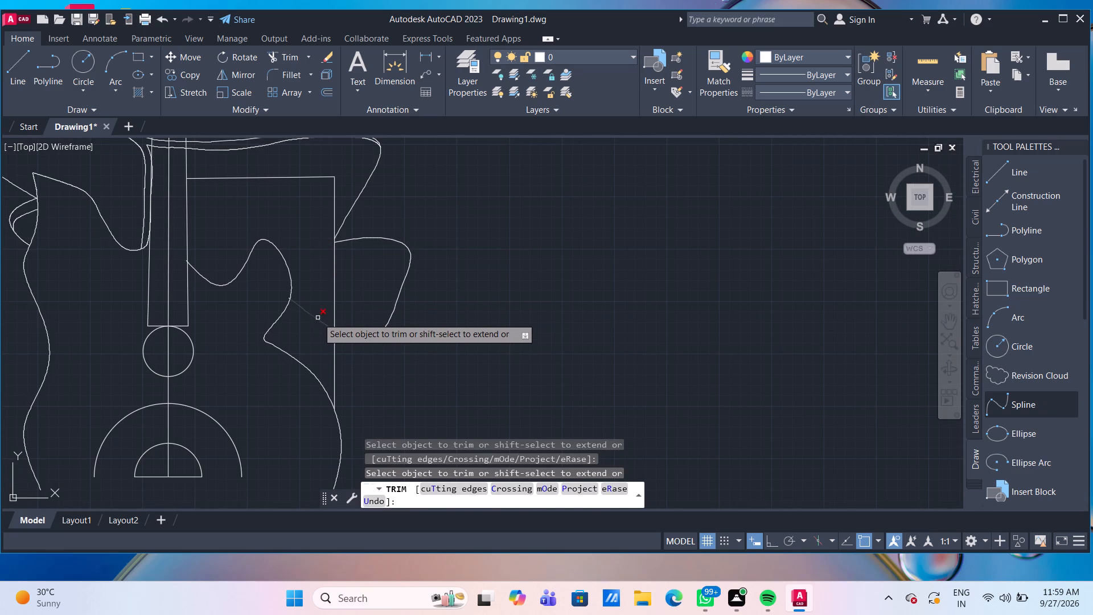
{"action": "left_click", "coordinate": [318, 318]}
{"action": "scroll", "coordinate": [282, 289], "scroll_direction": "up", "scroll_amount": 3}
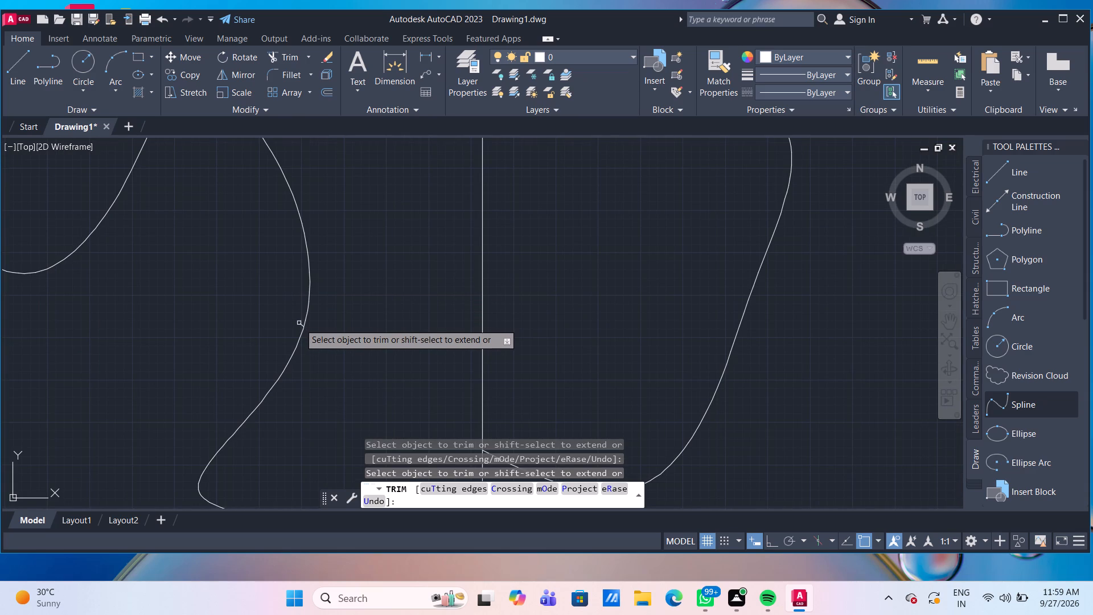
{"action": "left_click", "coordinate": [300, 323]}
{"action": "scroll", "coordinate": [433, 291], "scroll_direction": "down", "scroll_amount": 3}
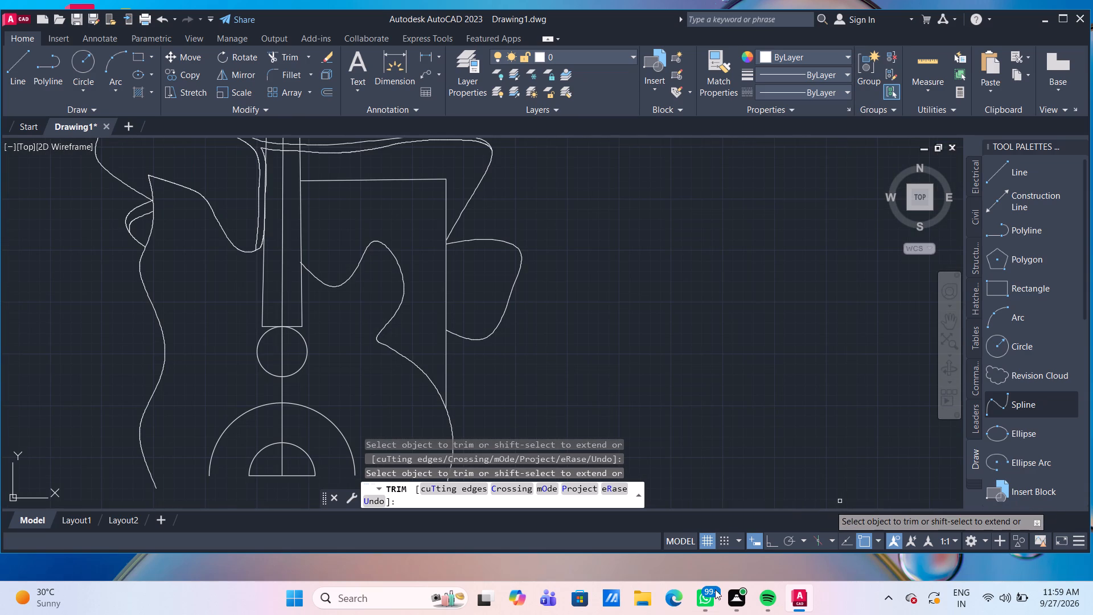
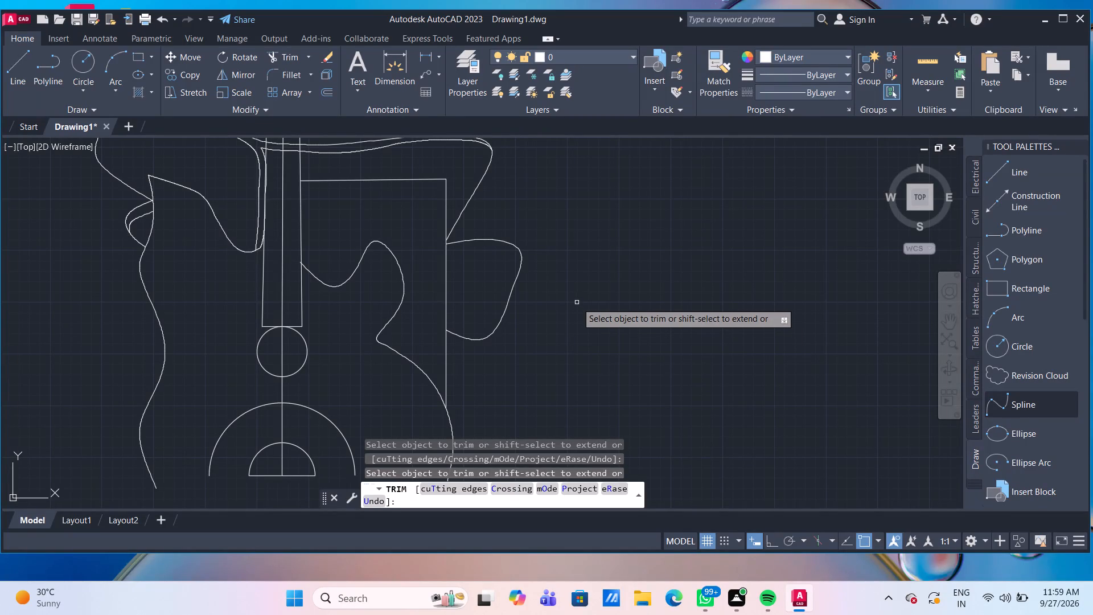
Stretch the loop spline's upper outer control vertex about 661 units at 132°, and nudge its lower outer vertex slightly inward.
{"action": "key", "text": "Escape"}
{"action": "left_click", "coordinate": [509, 244]}
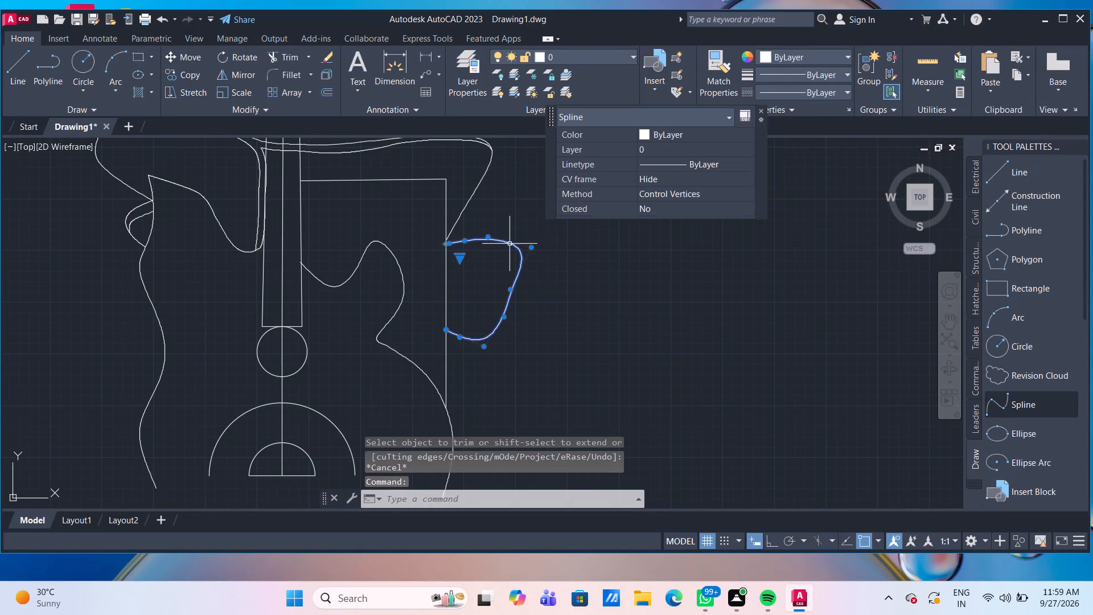
{"action": "left_click", "coordinate": [530, 248]}
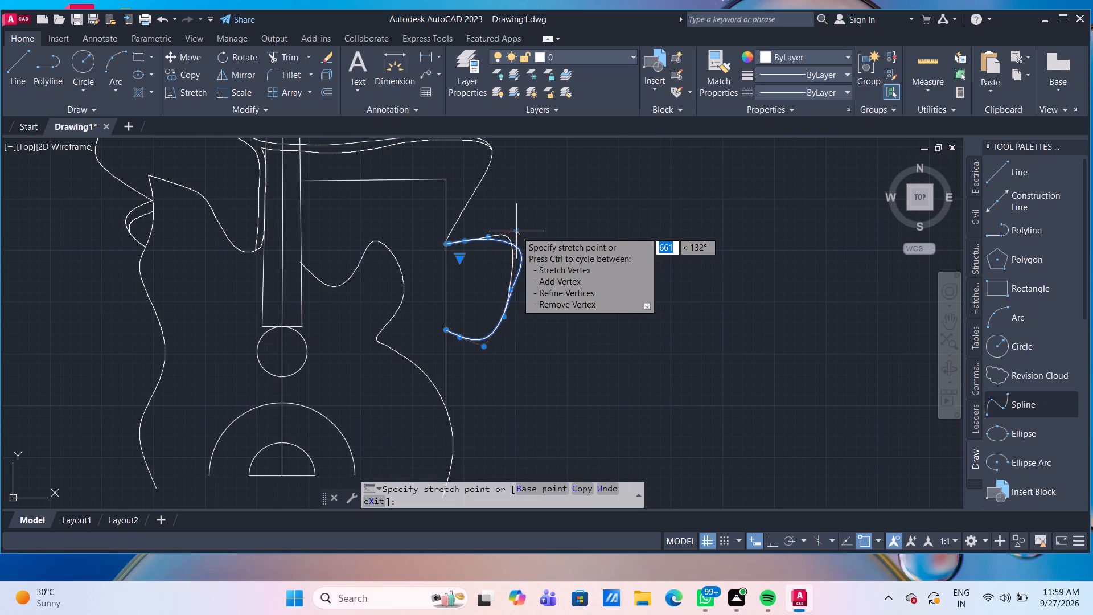
{"action": "left_click", "coordinate": [516, 231]}
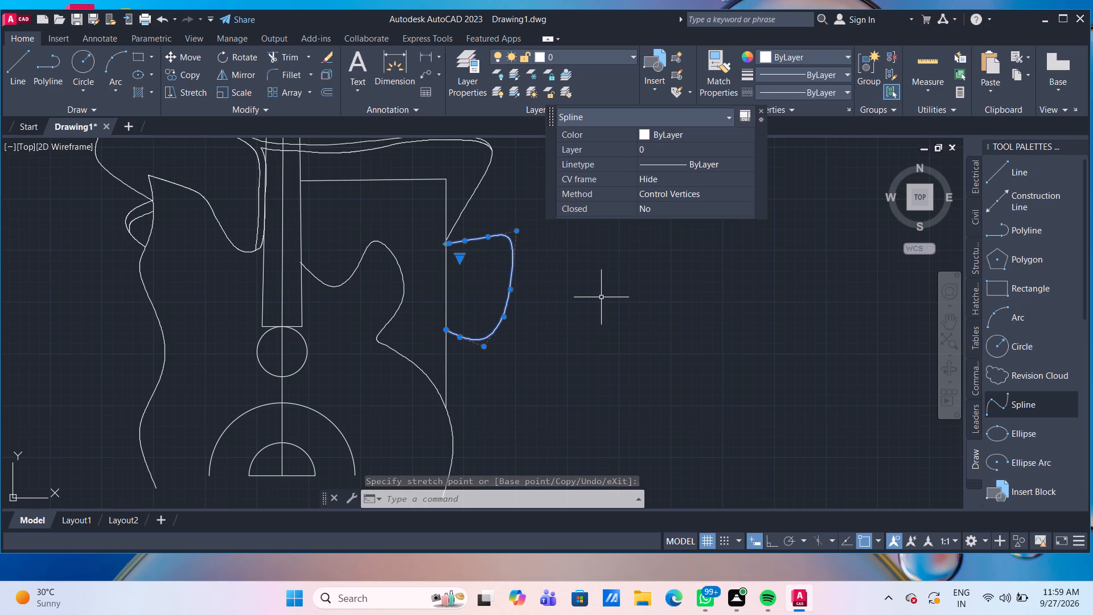
{"action": "scroll", "coordinate": [540, 338], "scroll_direction": "up", "scroll_amount": 1}
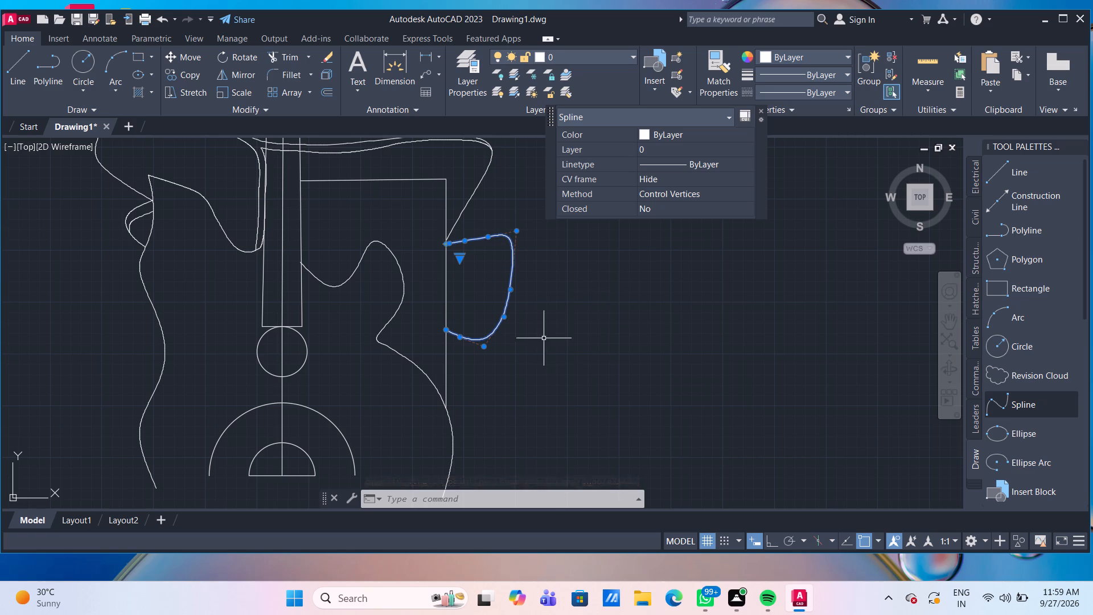
{"action": "scroll", "coordinate": [537, 338], "scroll_direction": "up", "scroll_amount": 1}
{"action": "left_click", "coordinate": [447, 288]}
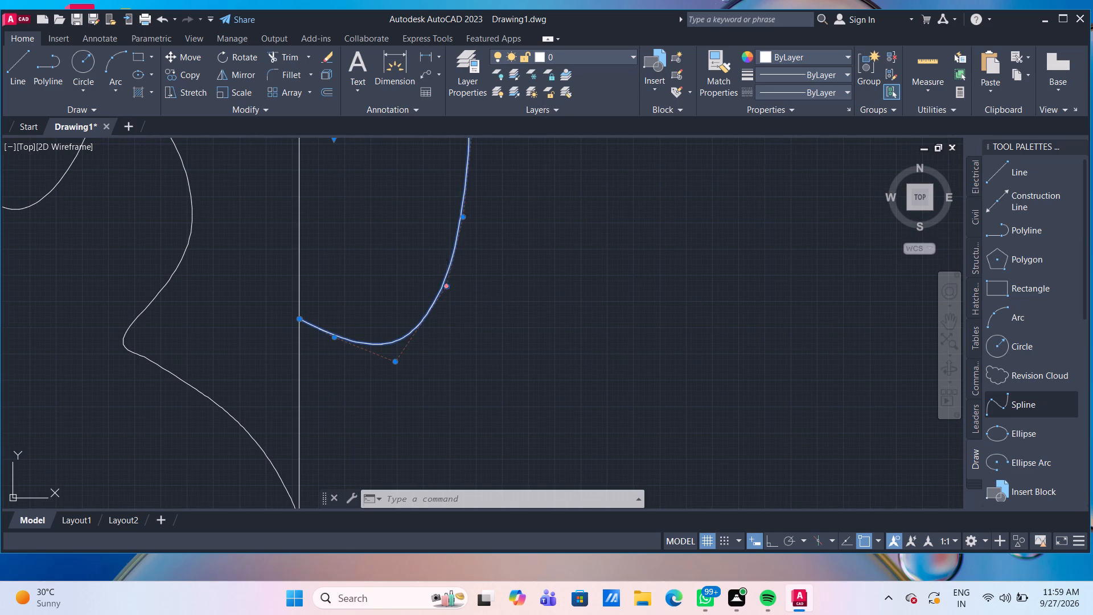
{"action": "left_click", "coordinate": [434, 284]}
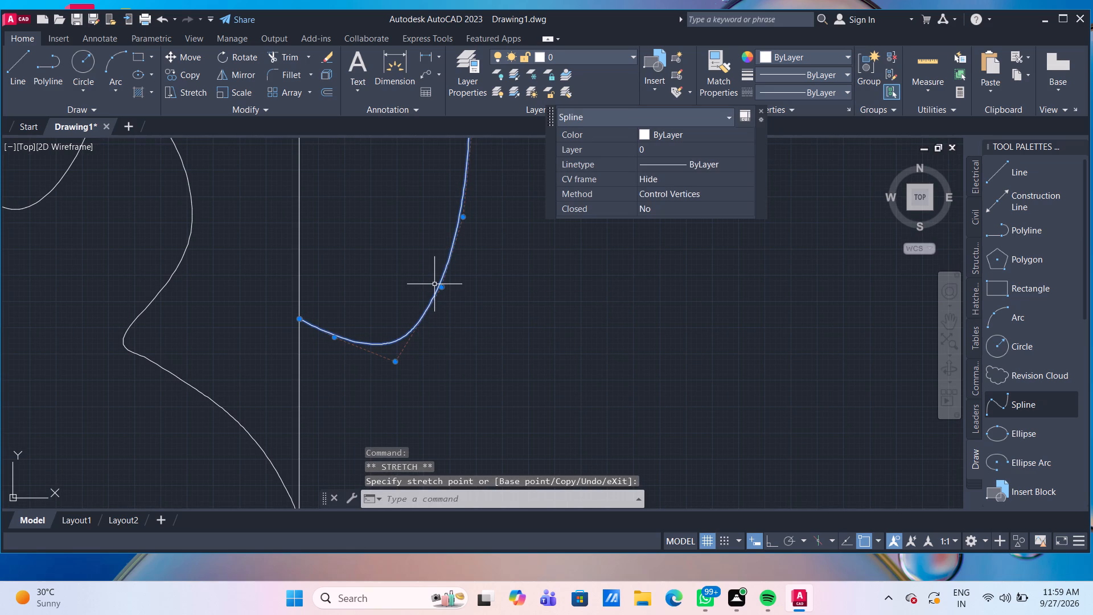
Raise two control vertices along the loop's upper edge, the one nearer the body by about 116 units, to arch it upward.
{"action": "scroll", "coordinate": [552, 347], "scroll_direction": "down", "scroll_amount": 3}
{"action": "scroll", "coordinate": [528, 282], "scroll_direction": "up", "scroll_amount": 1}
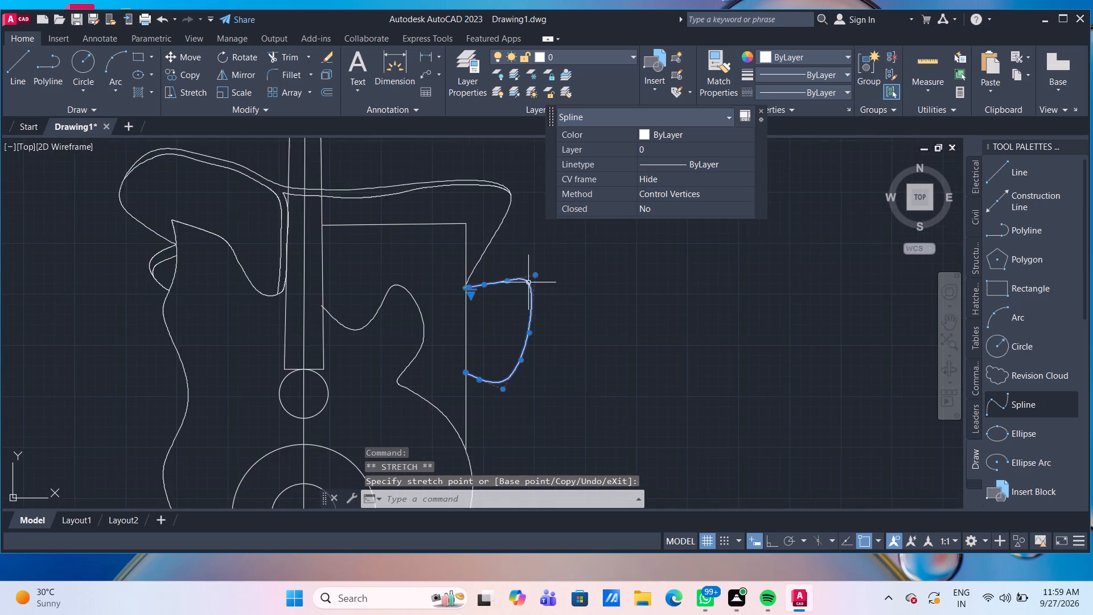
{"action": "scroll", "coordinate": [528, 282], "scroll_direction": "up", "scroll_amount": 1}
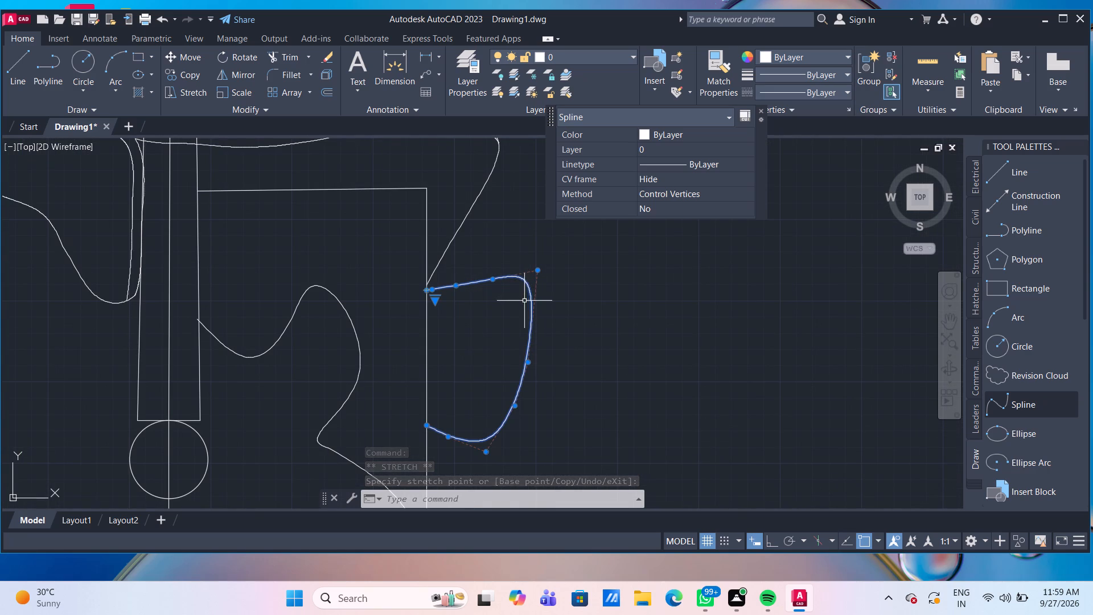
{"action": "scroll", "coordinate": [513, 293], "scroll_direction": "up", "scroll_amount": 2}
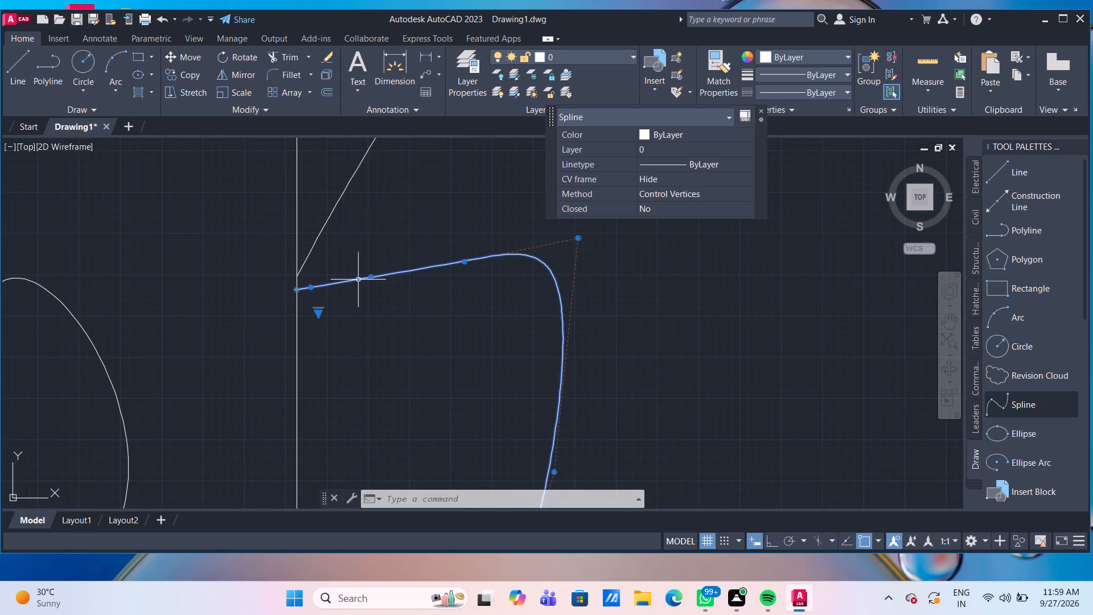
{"action": "left_click", "coordinate": [369, 277]}
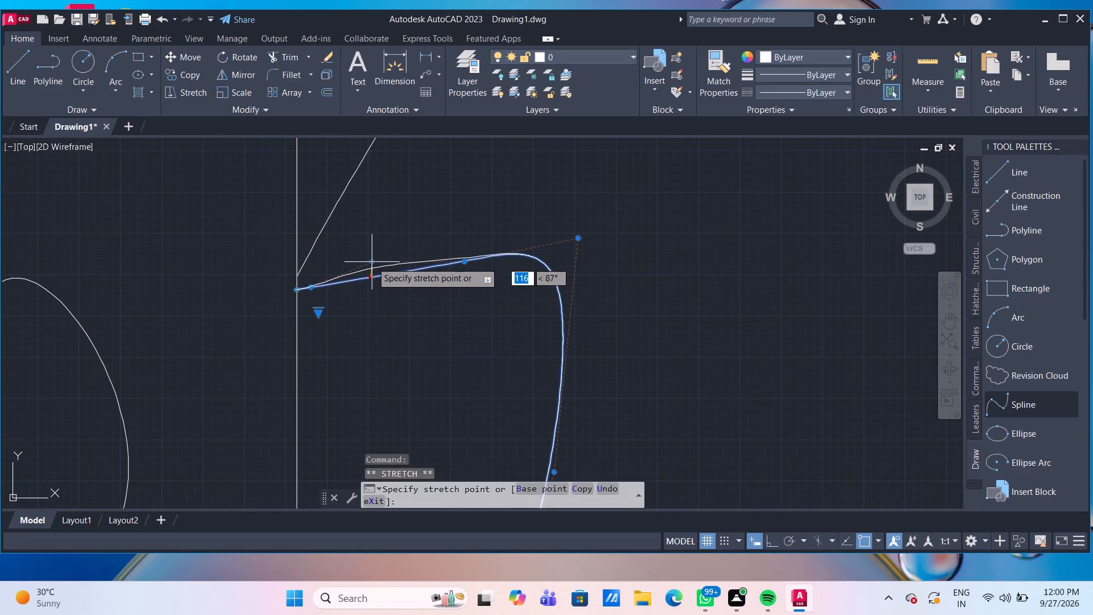
{"action": "left_click", "coordinate": [372, 262]}
{"action": "left_click", "coordinate": [467, 260]}
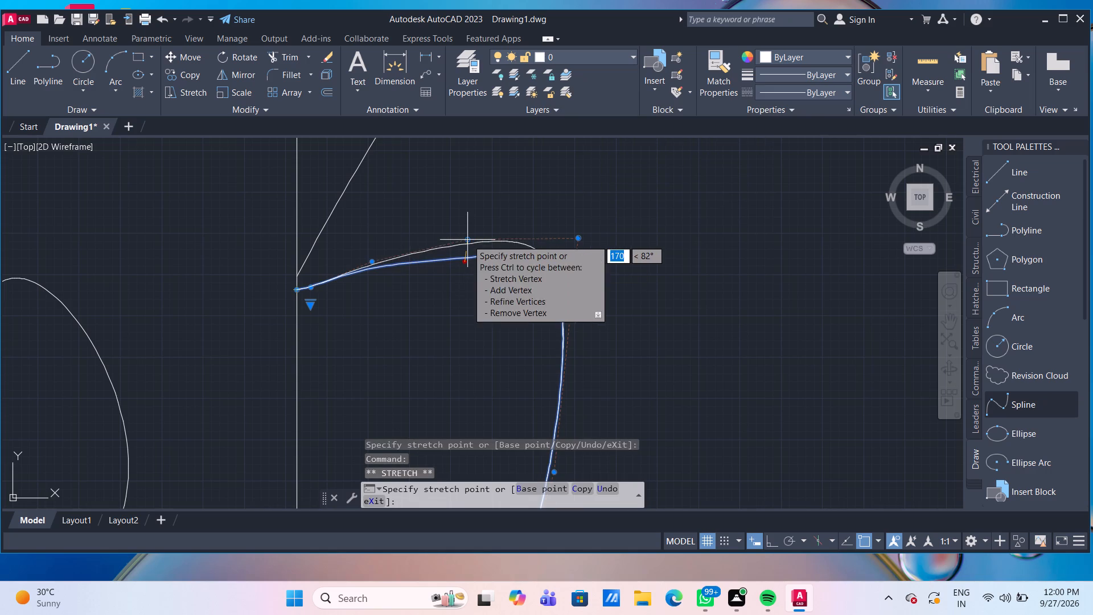
{"action": "left_click", "coordinate": [454, 232]}
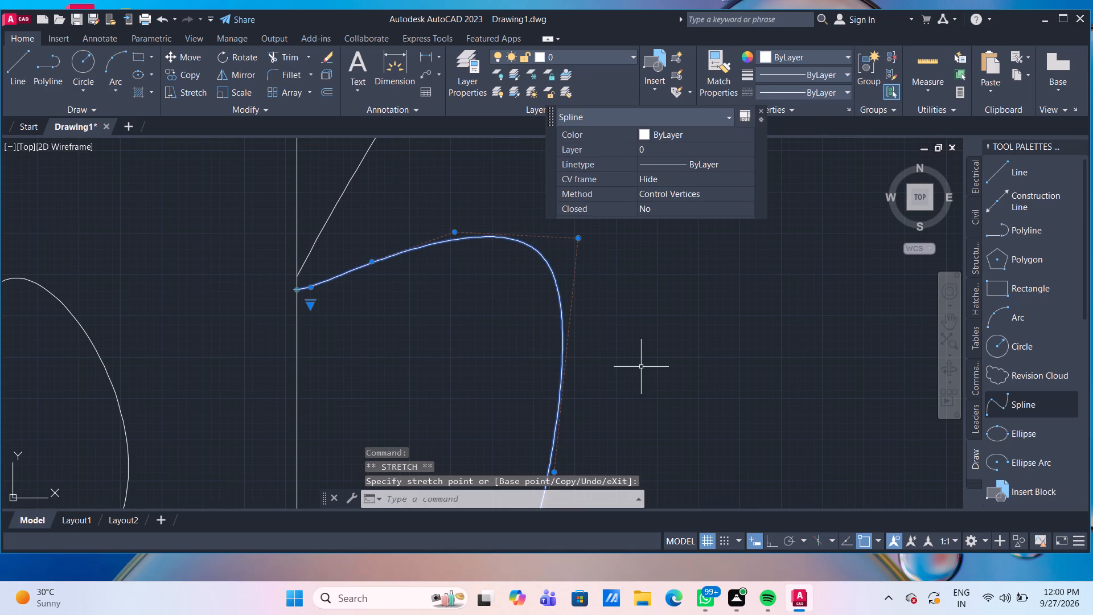
{"action": "key", "text": "Escape"}
{"action": "scroll", "coordinate": [641, 367], "scroll_direction": "down", "scroll_amount": 2}
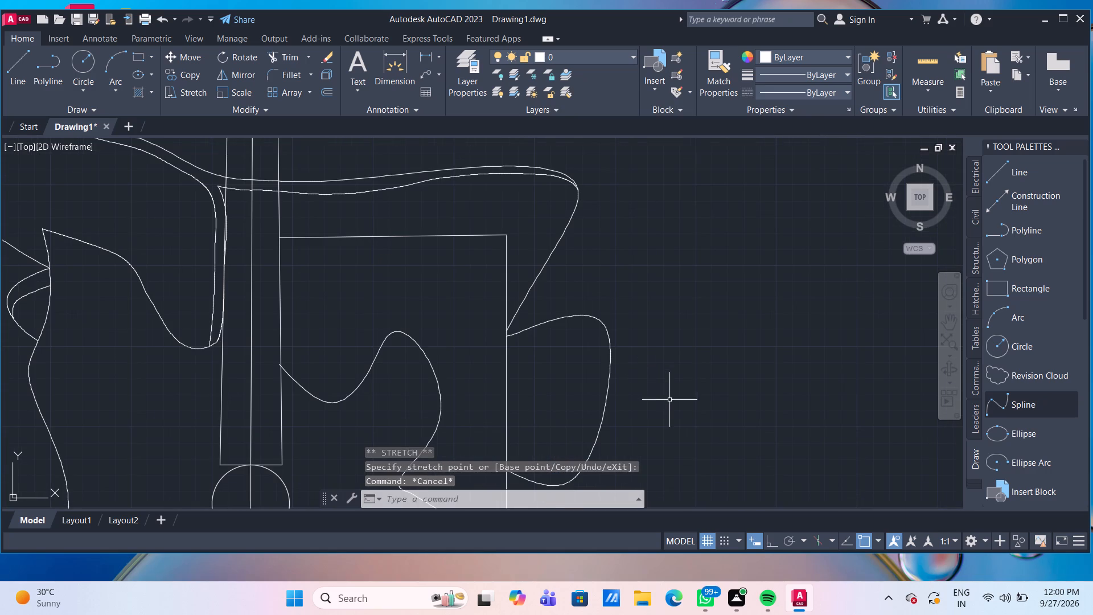
{"action": "scroll", "coordinate": [667, 411], "scroll_direction": "down", "scroll_amount": 1}
{"action": "middle_click_drag", "start_coordinate": [664, 408], "coordinate": [636, 340]}
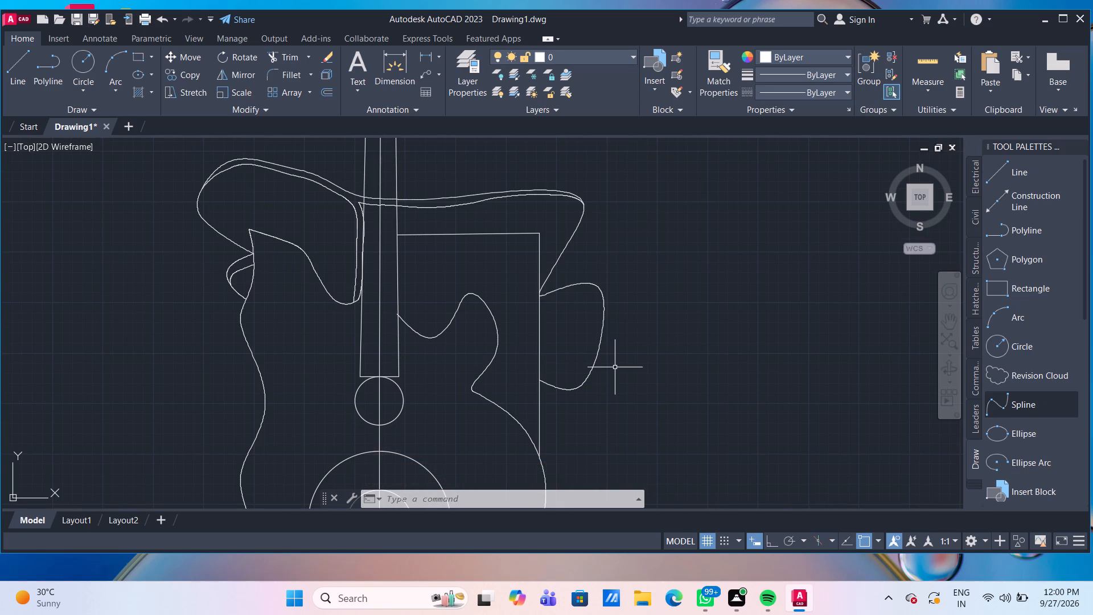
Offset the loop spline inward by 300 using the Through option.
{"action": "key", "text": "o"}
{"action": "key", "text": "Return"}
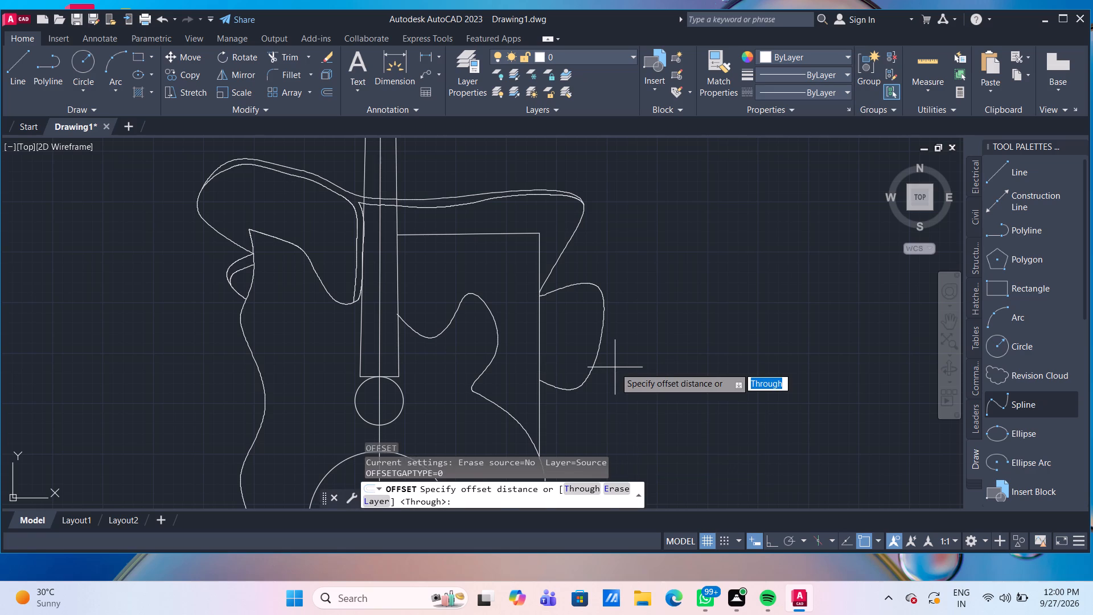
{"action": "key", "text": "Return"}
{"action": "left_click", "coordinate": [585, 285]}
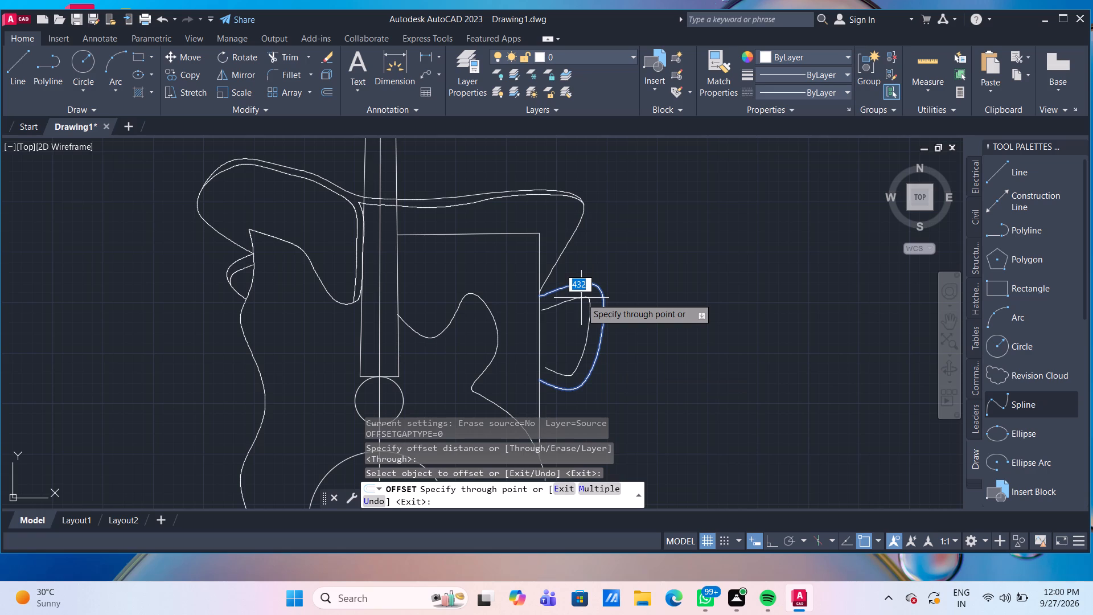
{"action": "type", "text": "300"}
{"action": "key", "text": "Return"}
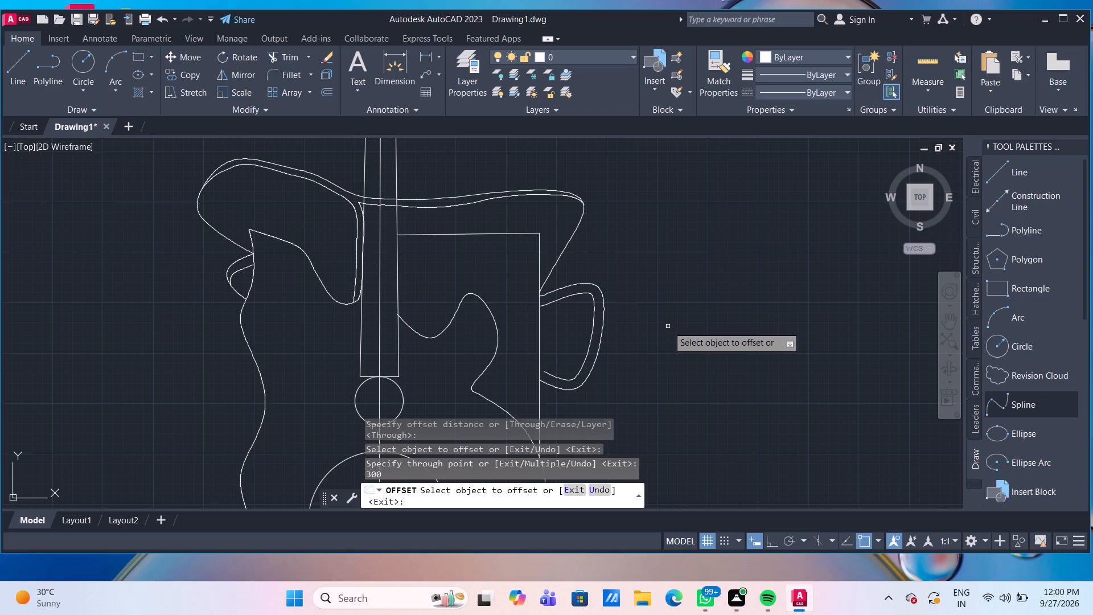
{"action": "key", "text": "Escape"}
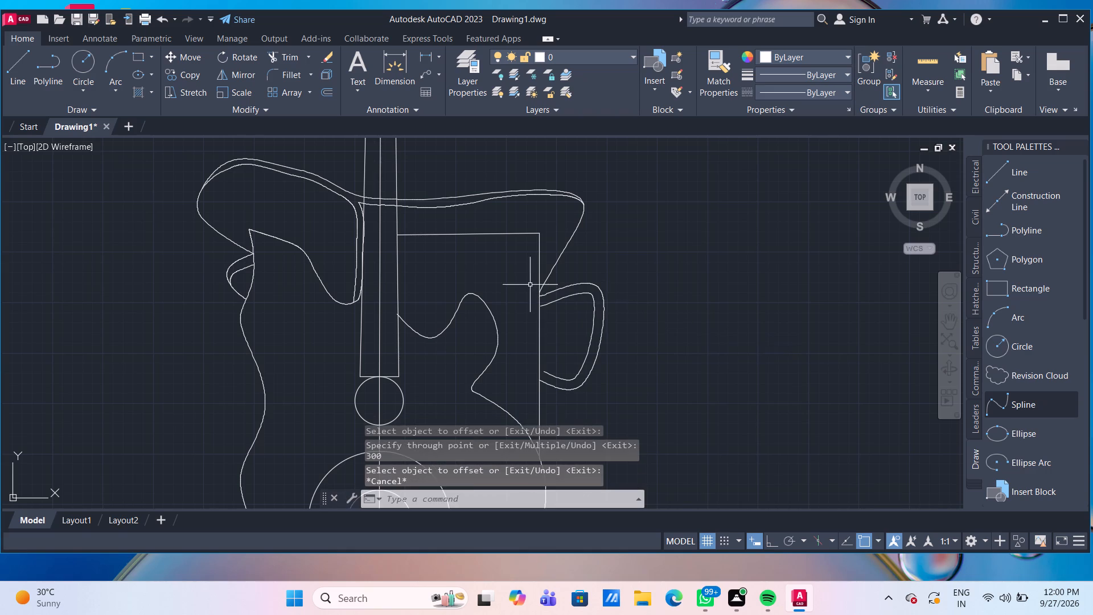
Raise the outer loop spline's two upper-edge control vertices nearest the vertical line so the curve leaves the line more steeply.
{"action": "scroll", "coordinate": [558, 282], "scroll_direction": "up", "scroll_amount": 2}
{"action": "left_click", "coordinate": [561, 294]}
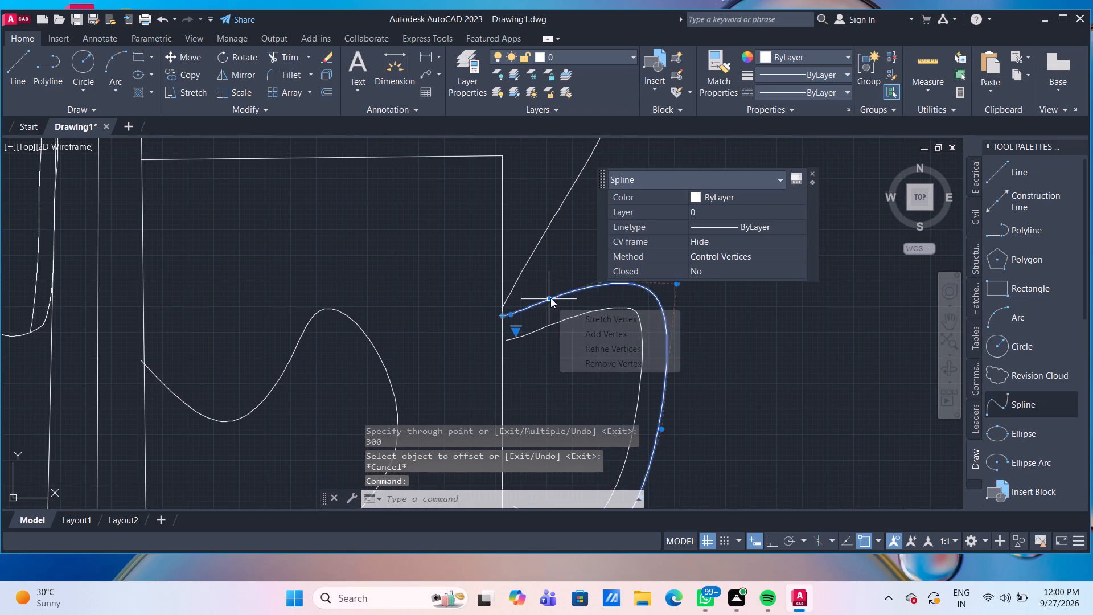
{"action": "left_click", "coordinate": [550, 298]}
{"action": "left_click", "coordinate": [546, 286]}
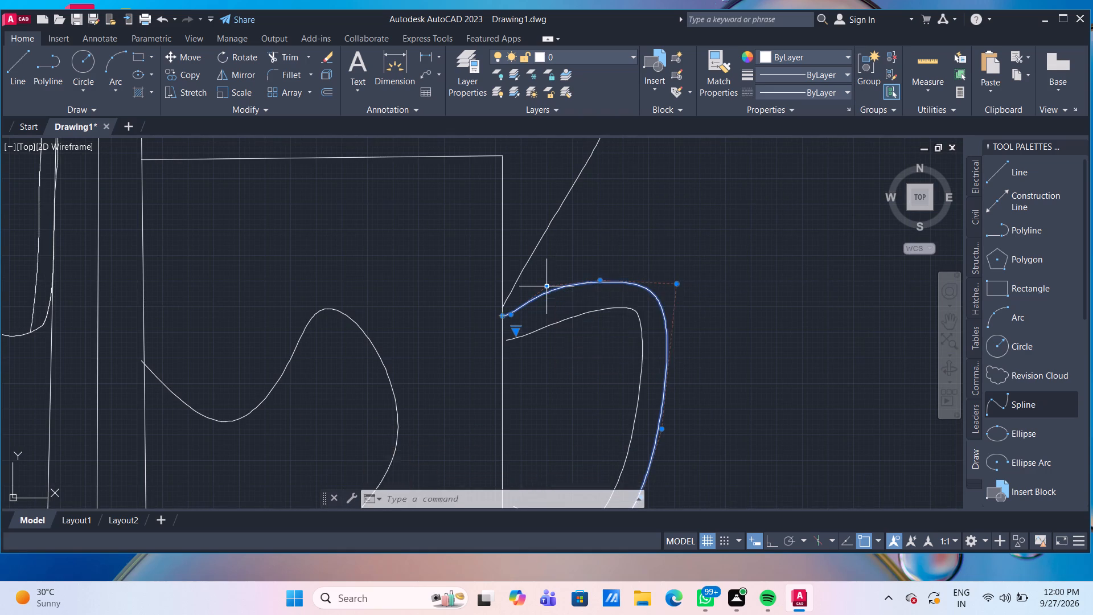
{"action": "left_click", "coordinate": [513, 313]}
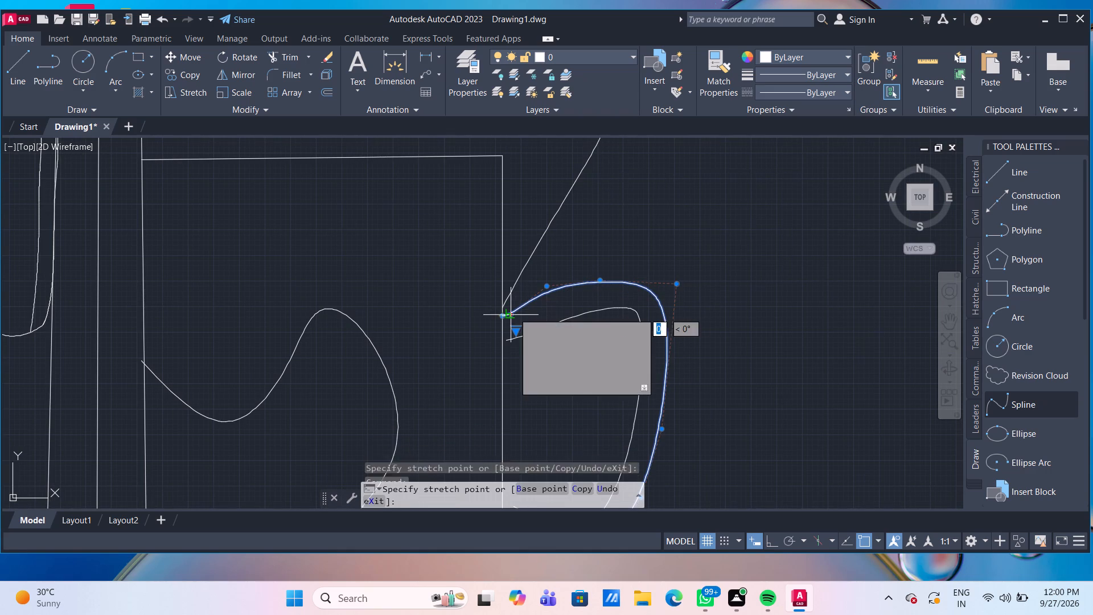
{"action": "left_click", "coordinate": [513, 306]}
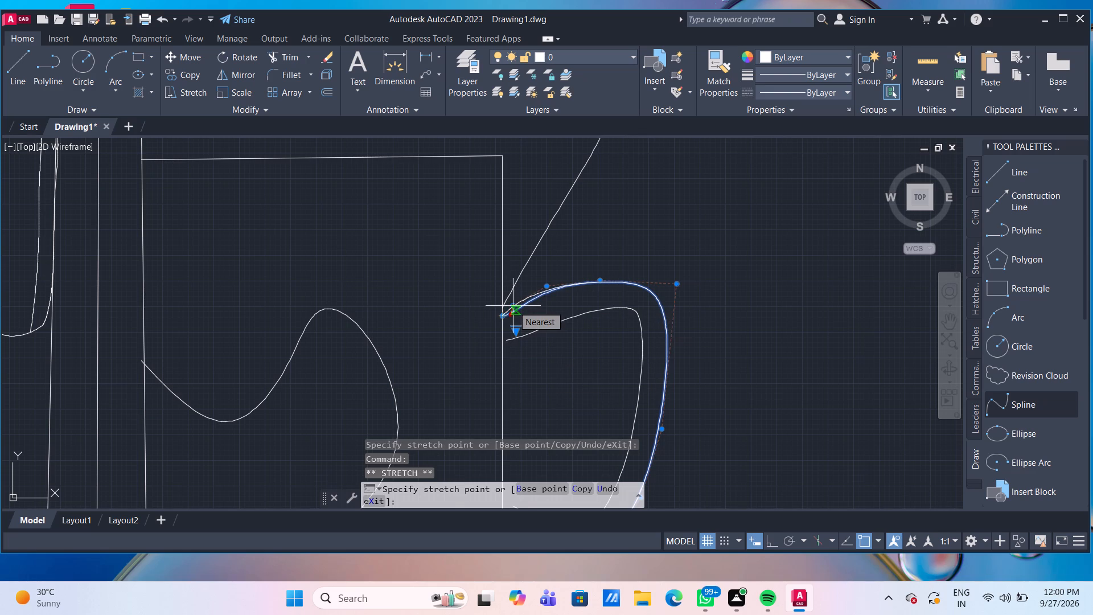
{"action": "left_click", "coordinate": [516, 309]}
{"action": "scroll", "coordinate": [518, 302], "scroll_direction": "up", "scroll_amount": 2}
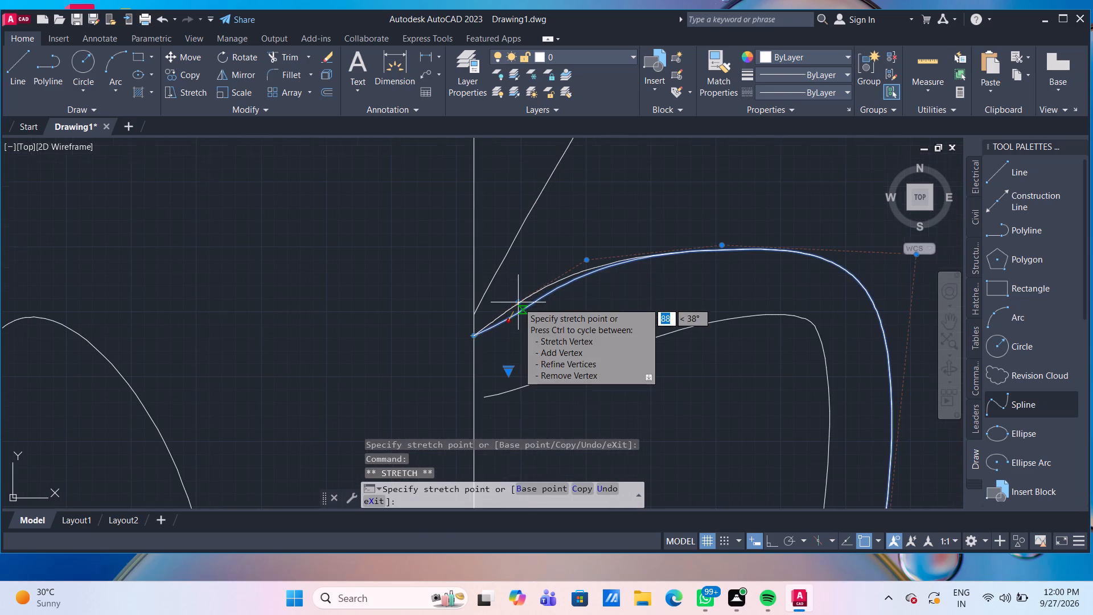
{"action": "left_click", "coordinate": [518, 298]}
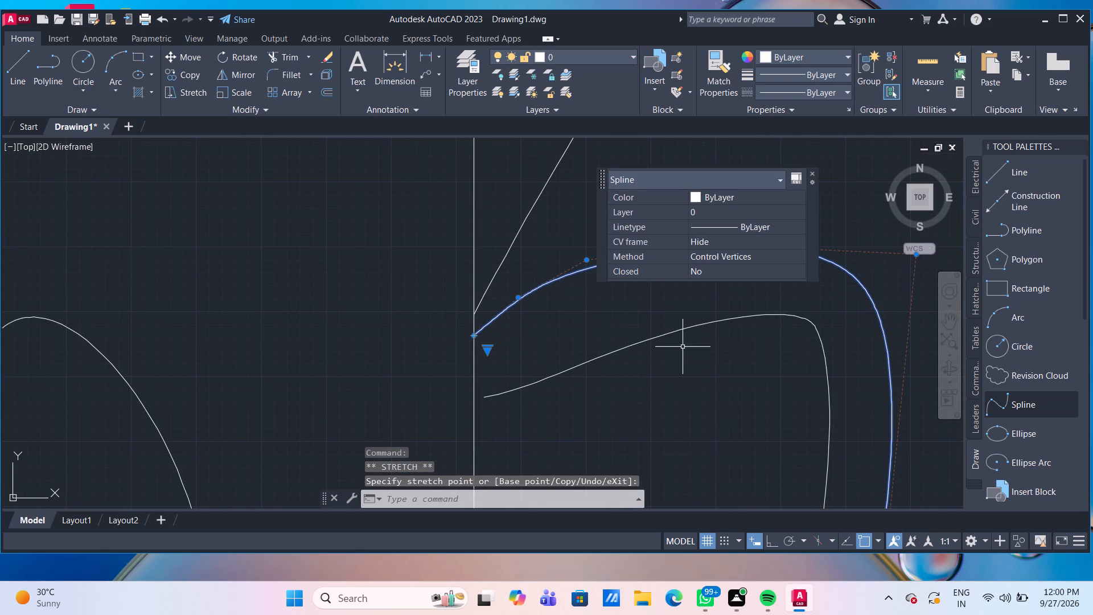
{"action": "key", "text": "Escape"}
Stretch the control vertex at the middle of the outer loop's upper edge up and toward the body, rounding the arch.
{"action": "scroll", "coordinate": [609, 300], "scroll_direction": "down", "scroll_amount": 1}
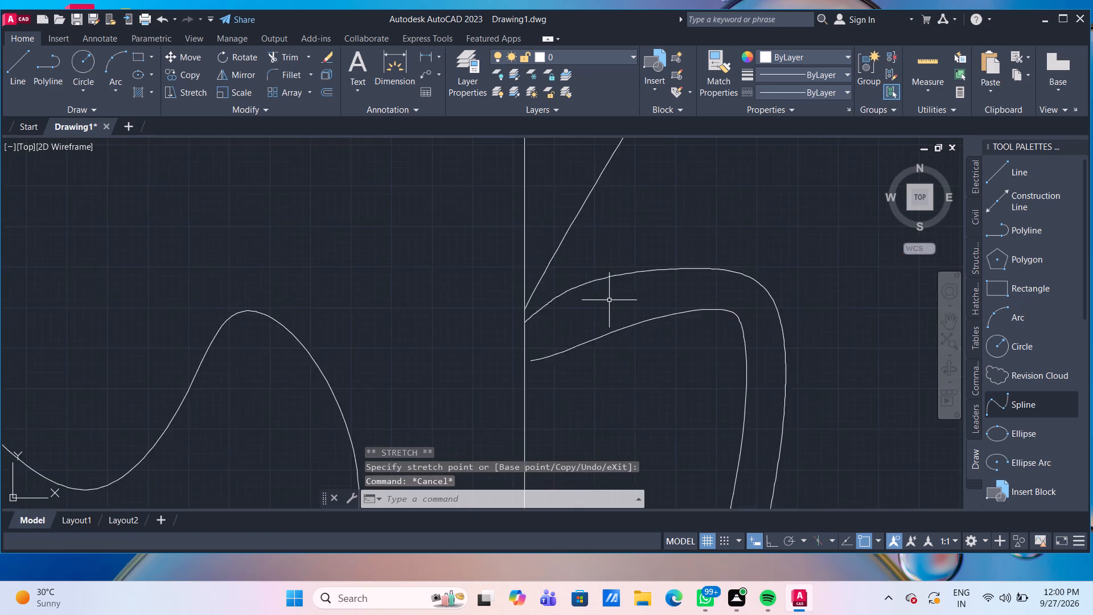
{"action": "scroll", "coordinate": [609, 300], "scroll_direction": "down", "scroll_amount": 1}
{"action": "scroll", "coordinate": [651, 292], "scroll_direction": "up", "scroll_amount": 2}
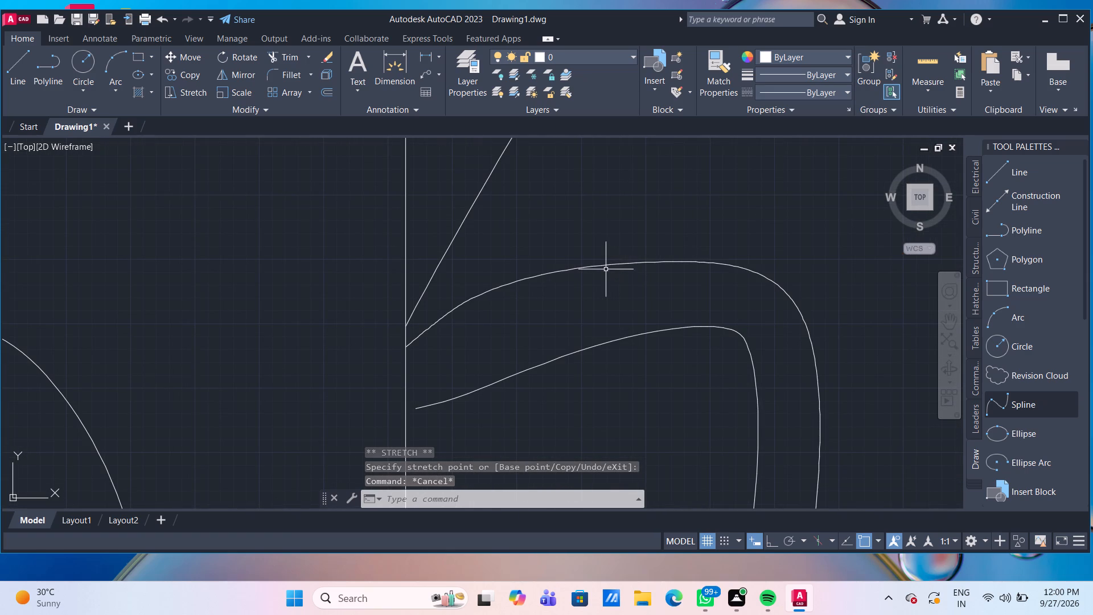
{"action": "left_click", "coordinate": [606, 269]}
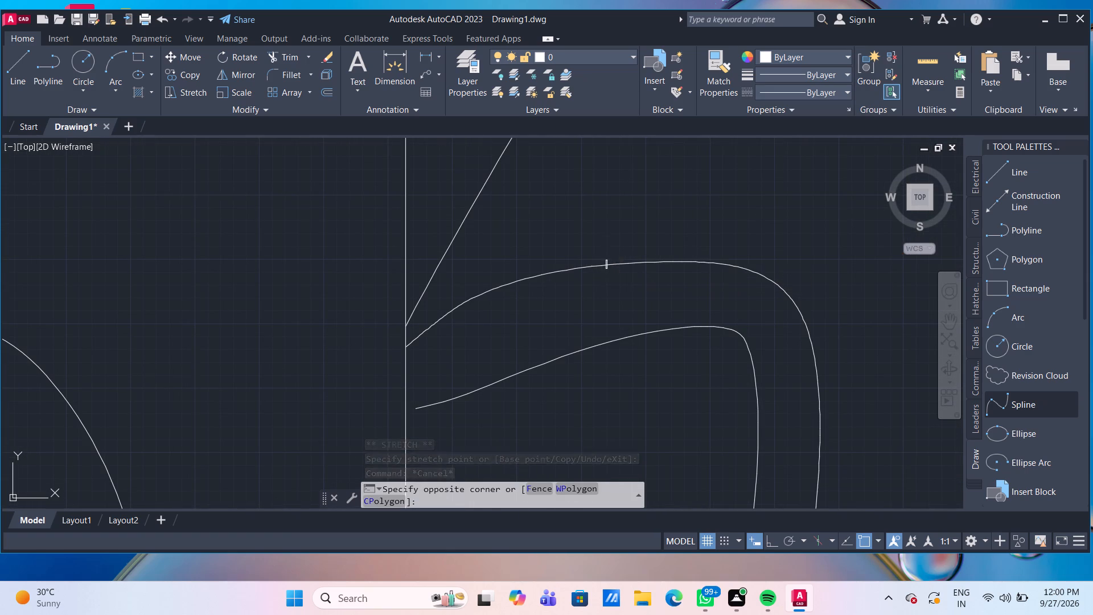
{"action": "left_click", "coordinate": [607, 260]}
{"action": "left_click", "coordinate": [607, 266]}
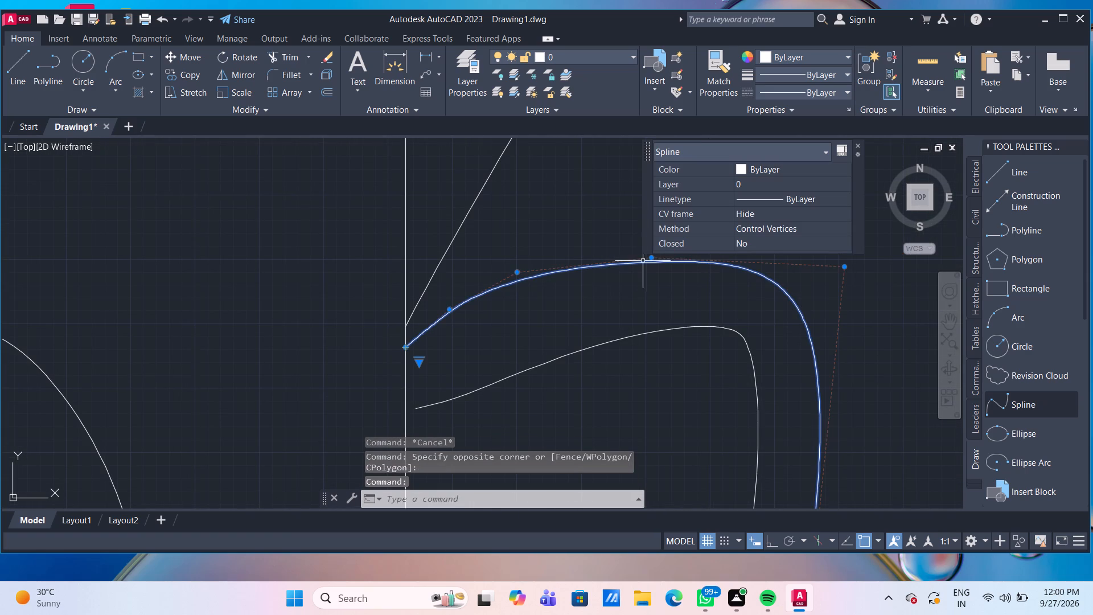
{"action": "left_click", "coordinate": [649, 260]}
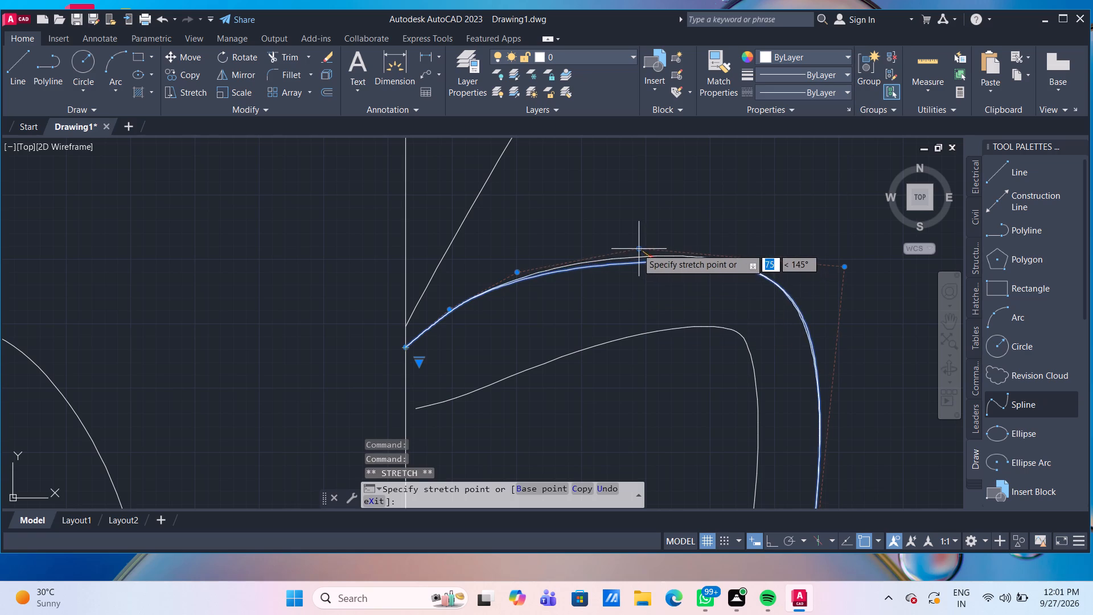
{"action": "left_click", "coordinate": [628, 241]}
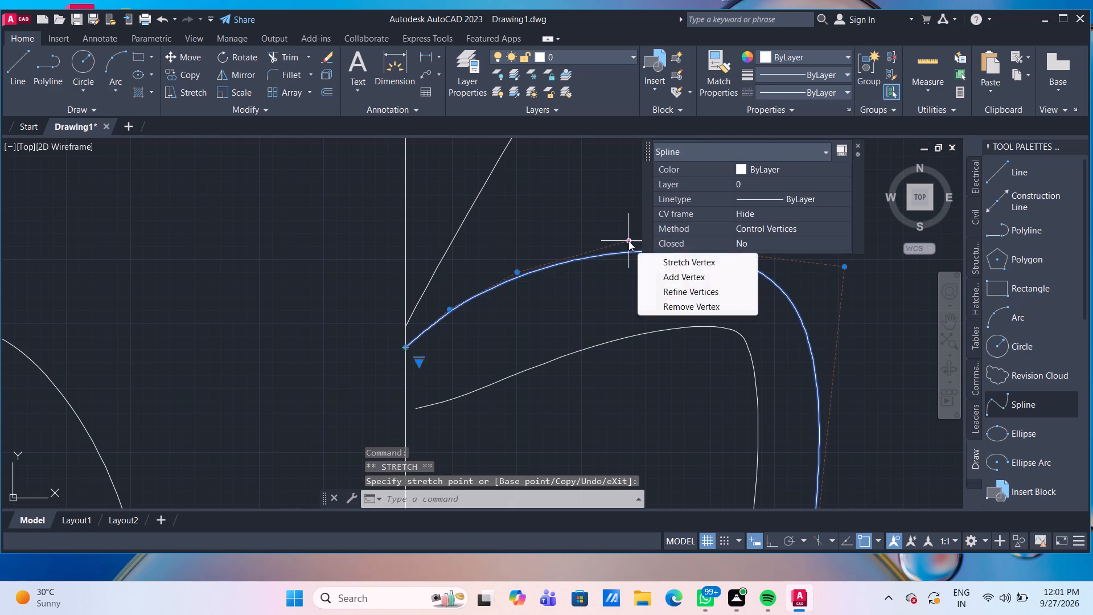
{"action": "scroll", "coordinate": [623, 330], "scroll_direction": "down", "scroll_amount": 1}
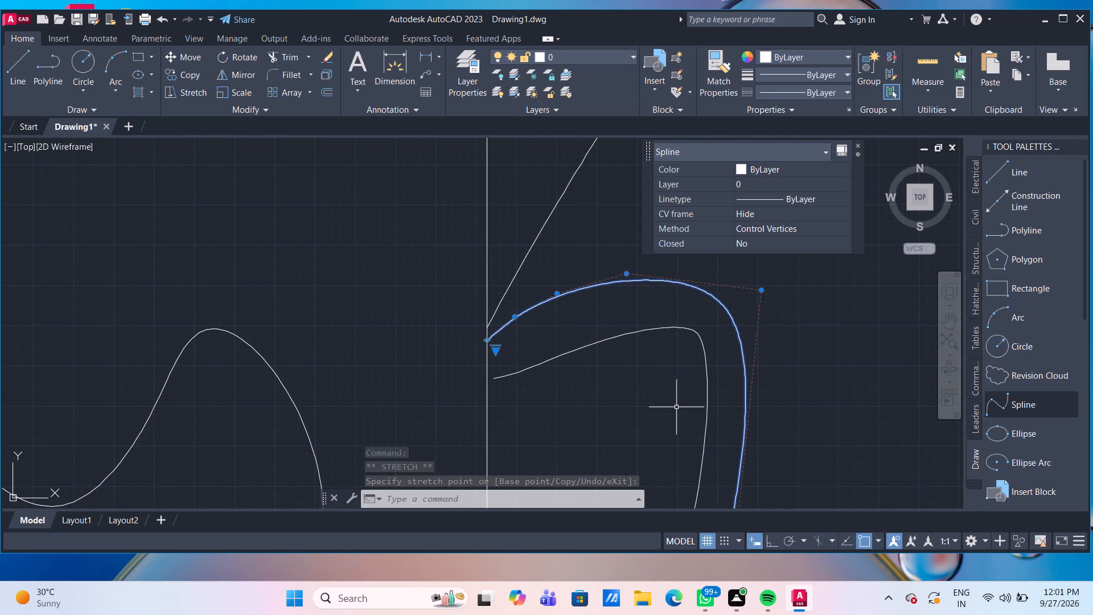
{"action": "key", "text": "Escape"}
{"action": "scroll", "coordinate": [679, 391], "scroll_direction": "down", "scroll_amount": 2}
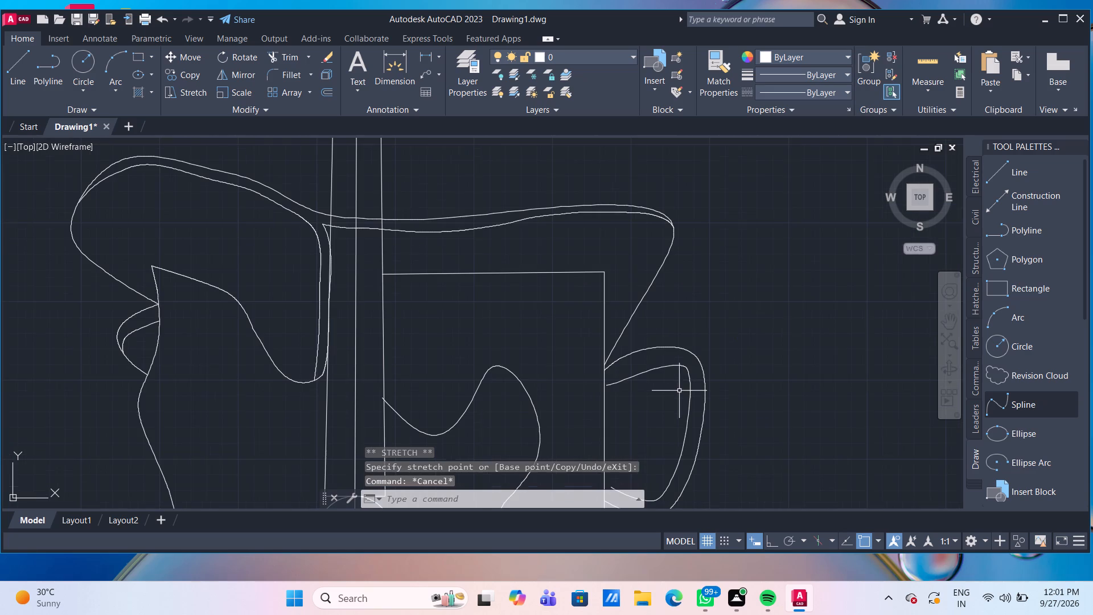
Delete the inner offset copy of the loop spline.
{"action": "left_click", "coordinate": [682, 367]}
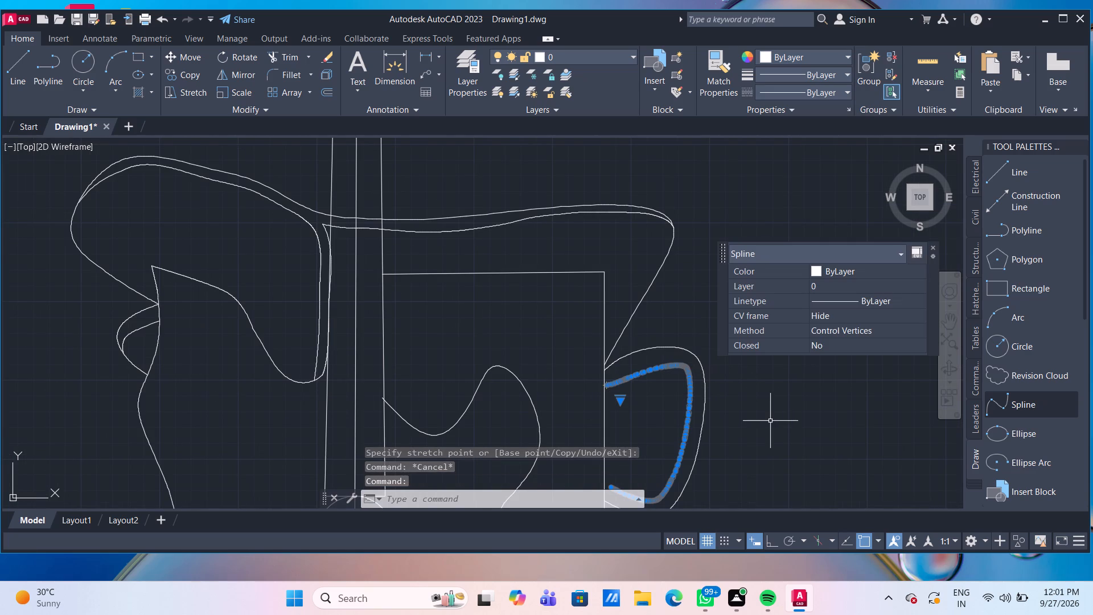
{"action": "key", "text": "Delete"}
Offset the outer loop spline beside the body inward by 200 using the Through option.
{"action": "key", "text": "o"}
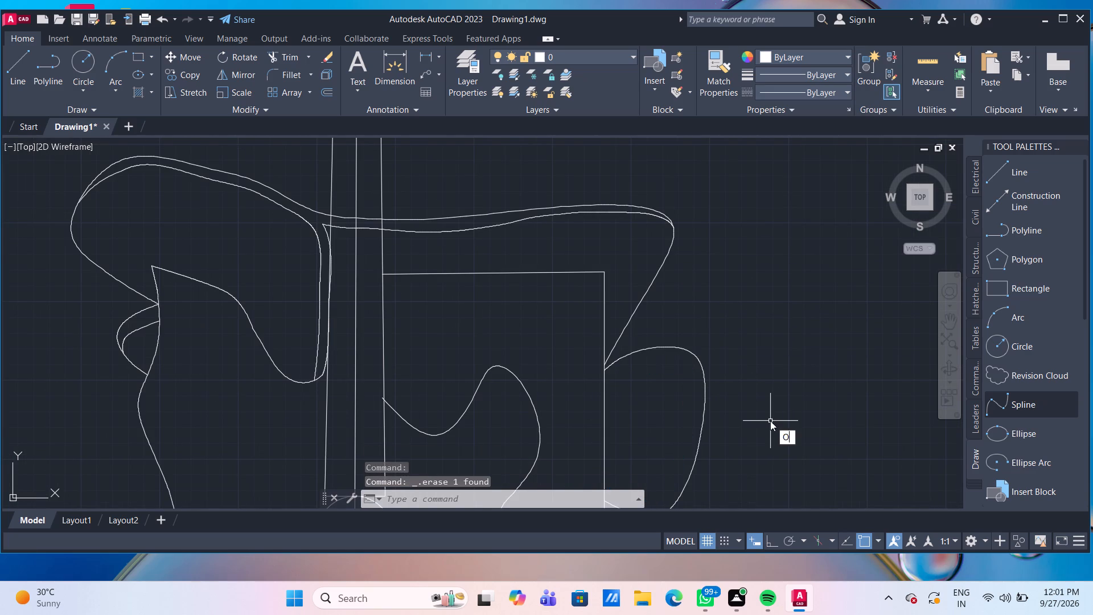
{"action": "key", "text": "Return"}
{"action": "key", "text": "Return"}
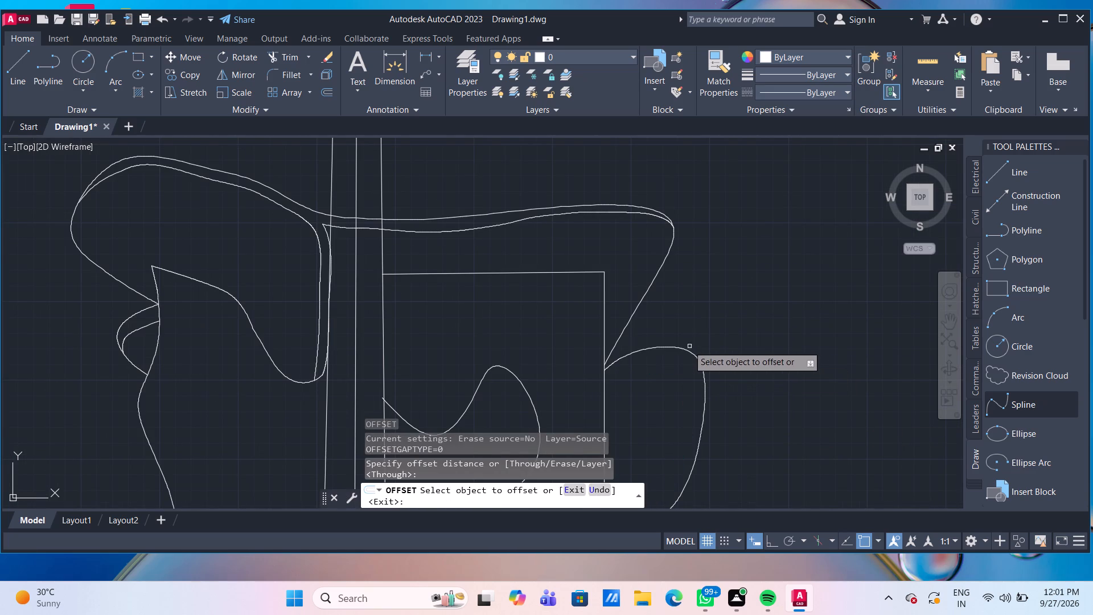
{"action": "left_click", "coordinate": [681, 349]}
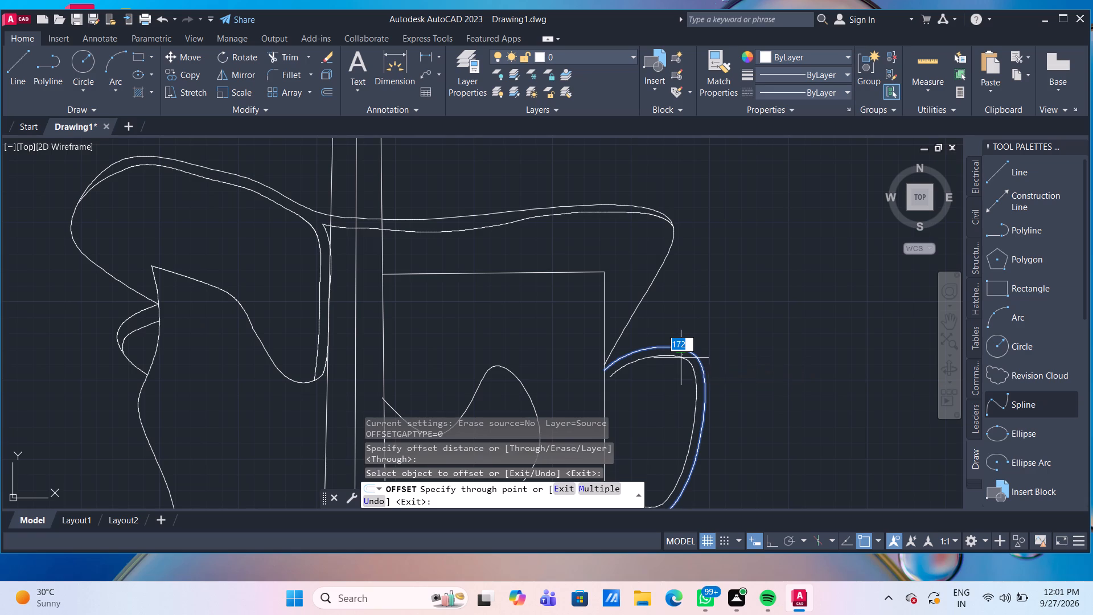
{"action": "type", "text": "200"}
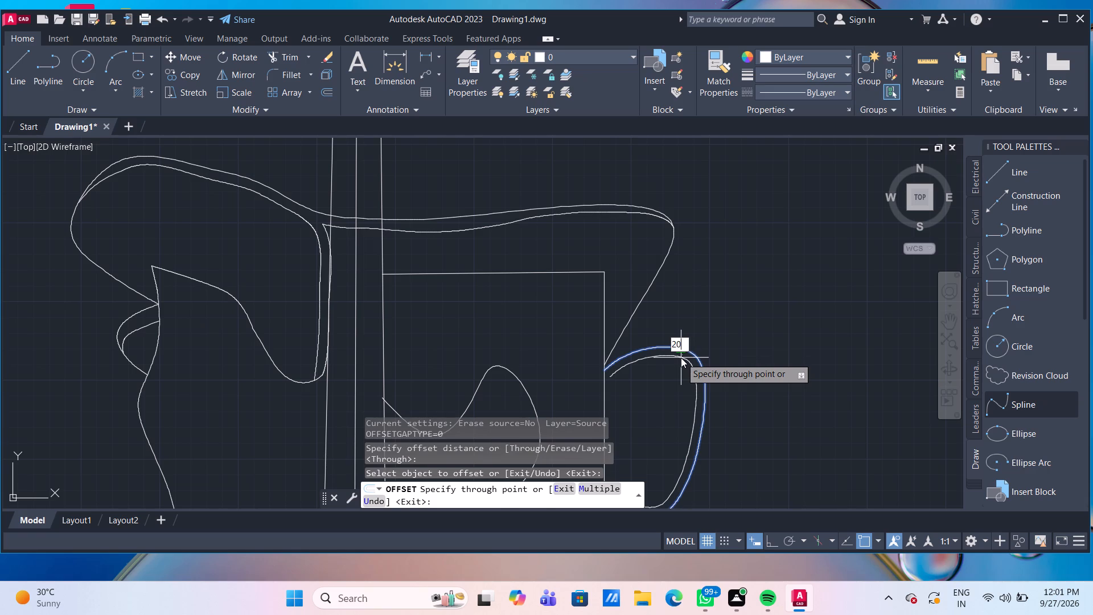
{"action": "key", "text": "Return"}
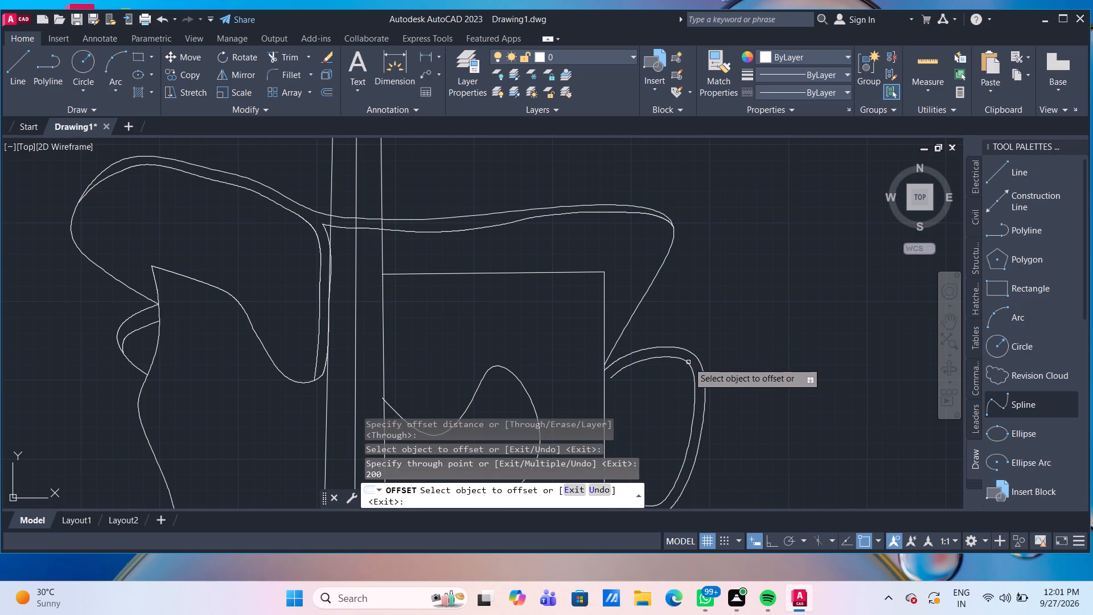
{"action": "scroll", "coordinate": [737, 395], "scroll_direction": "up", "scroll_amount": 1}
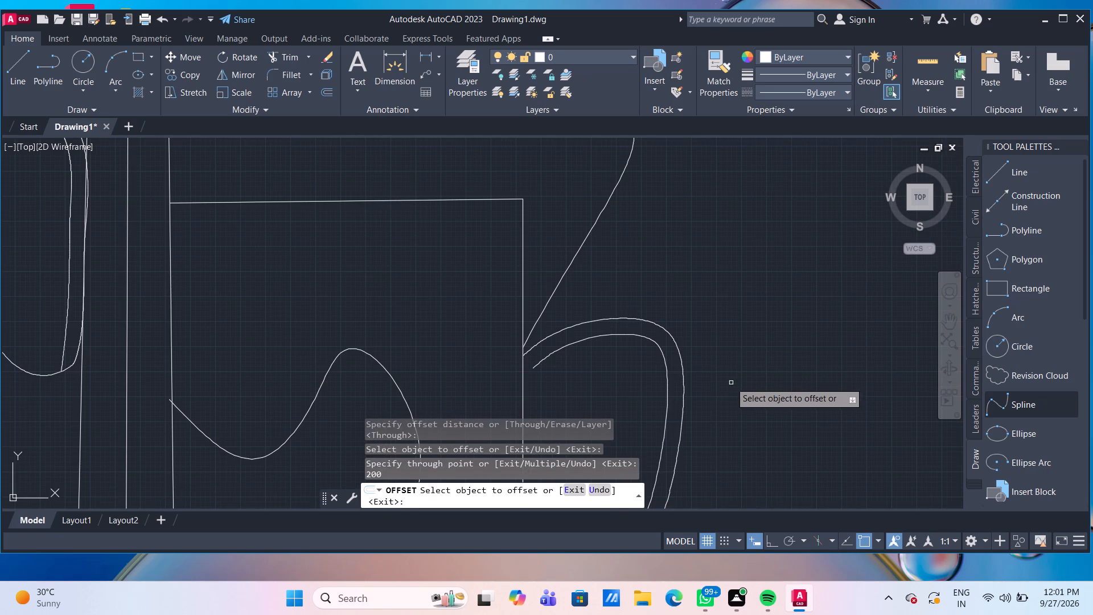
{"action": "key", "text": "Escape"}
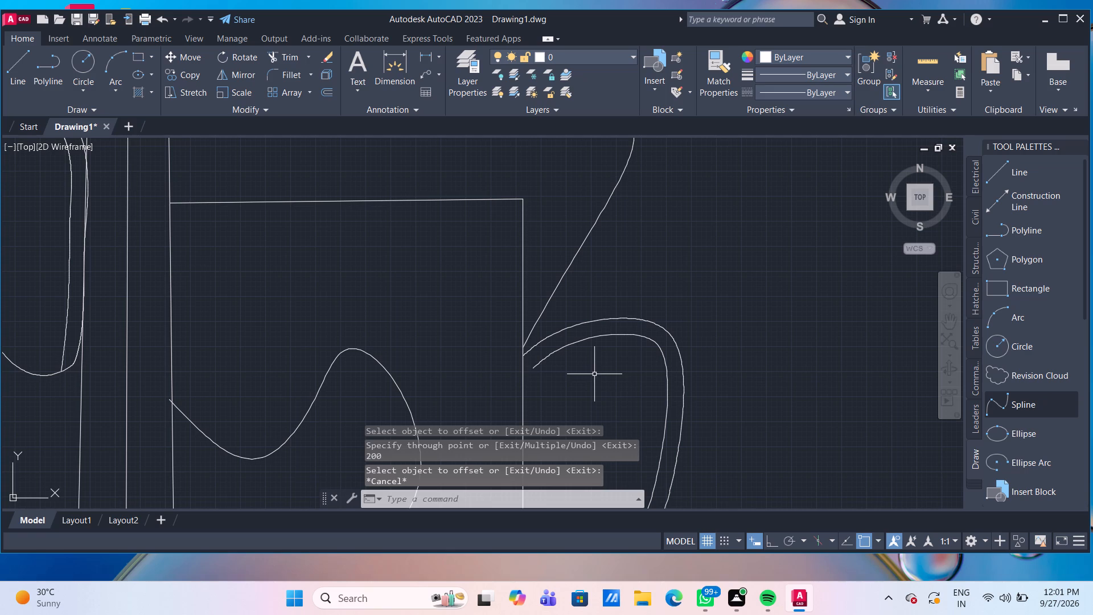
Extend the upper end of the inner loop offset to the body's vertical line using the Trim command.
{"action": "type", "text": "TR"}
{"action": "key", "text": "Return"}
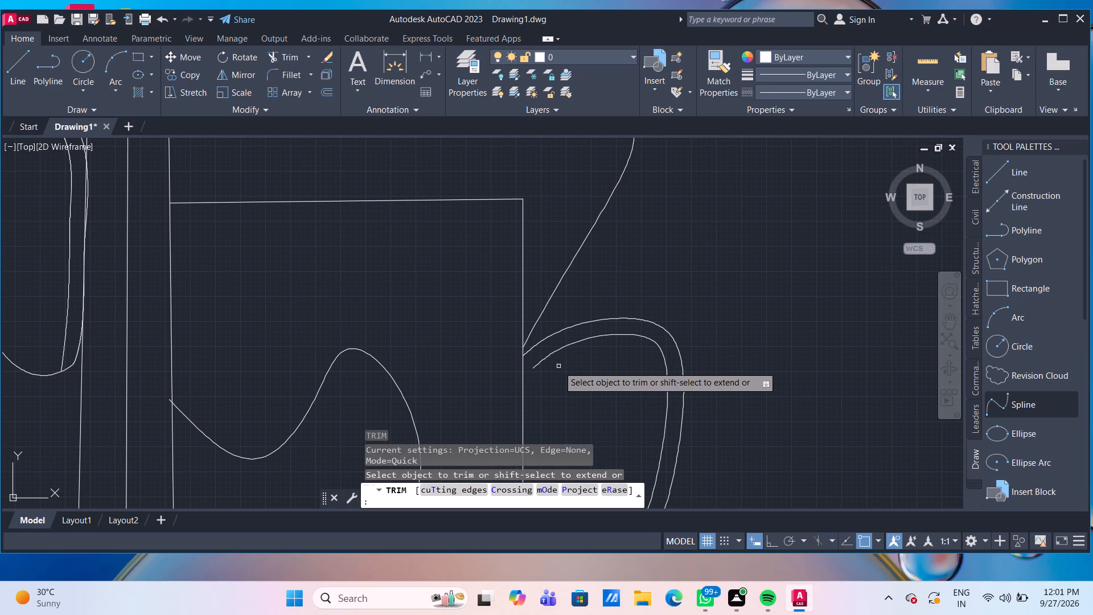
{"action": "left_click", "coordinate": [555, 352], "text": "shift"}
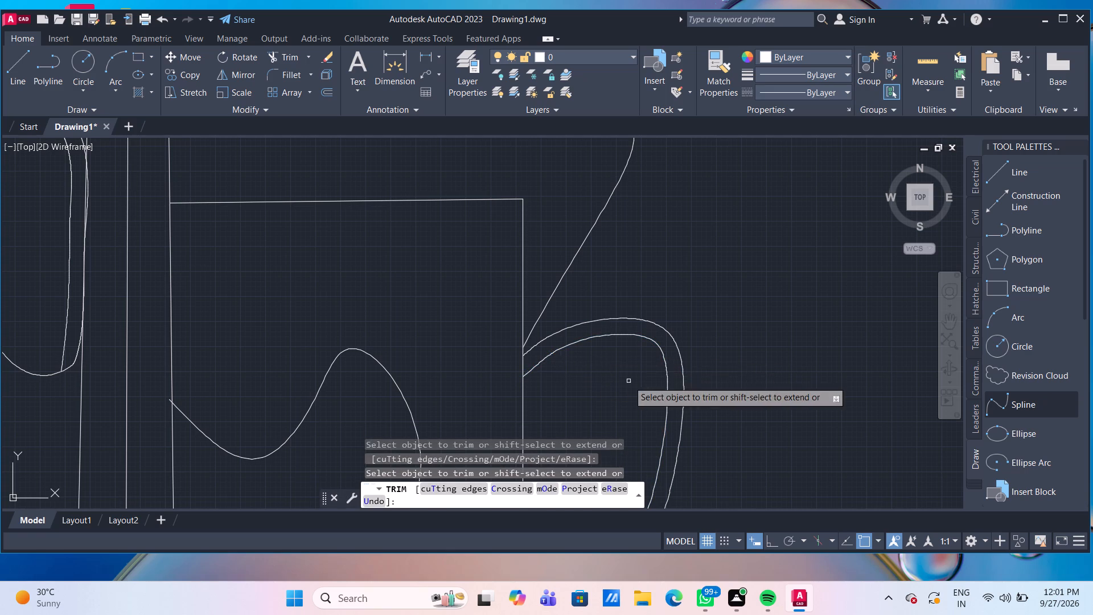
{"action": "scroll", "coordinate": [658, 371], "scroll_direction": "down", "scroll_amount": 2}
{"action": "middle_click_drag", "start_coordinate": [721, 399], "coordinate": [693, 329]}
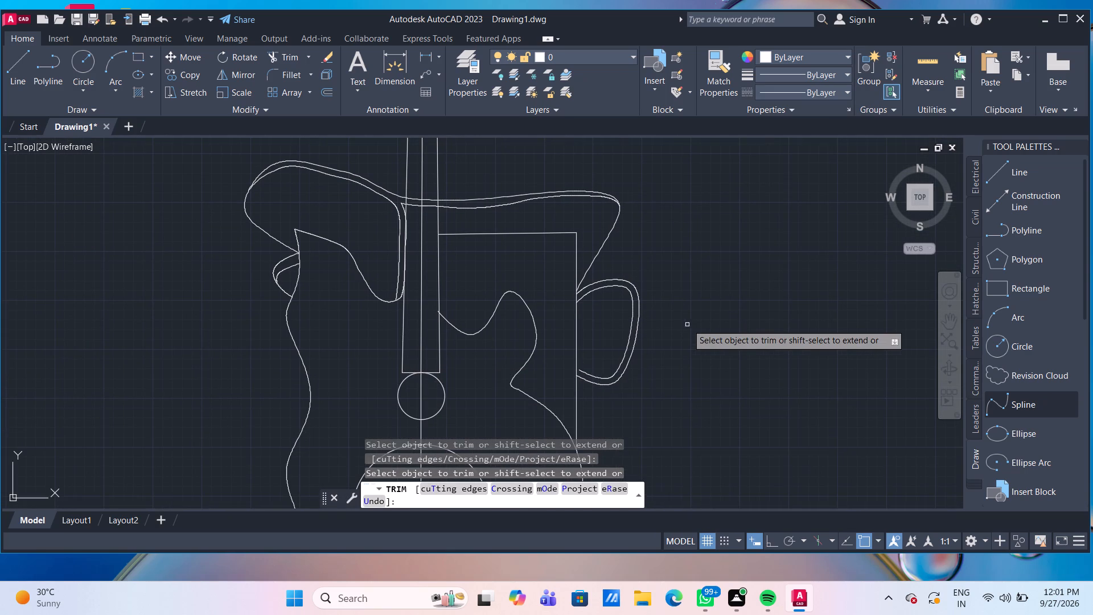
{"action": "scroll", "coordinate": [650, 301], "scroll_direction": "up", "scroll_amount": 2}
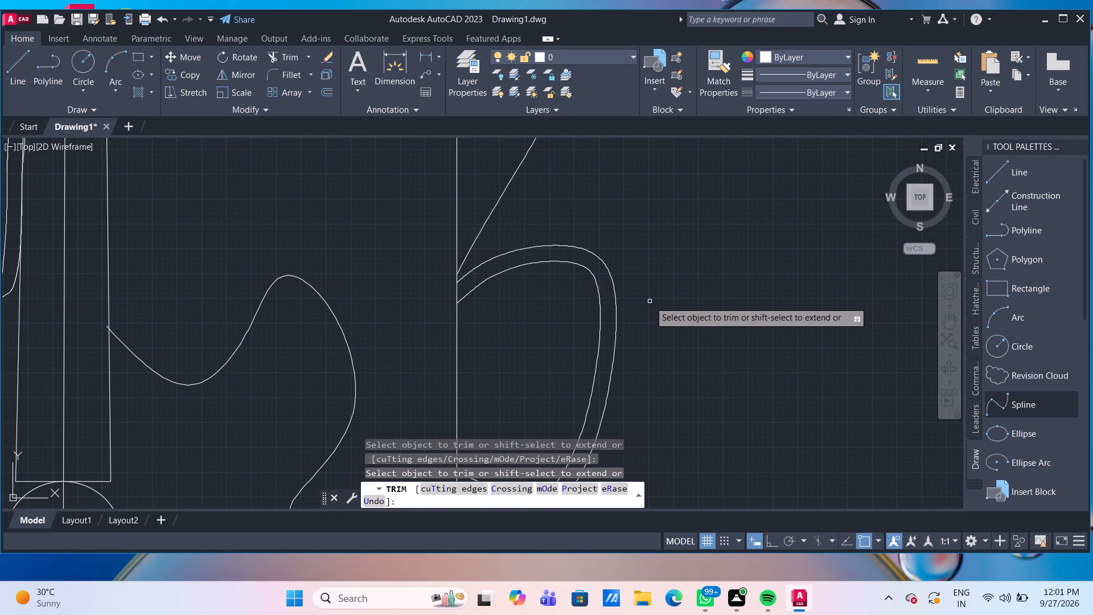
{"action": "key", "text": "Escape"}
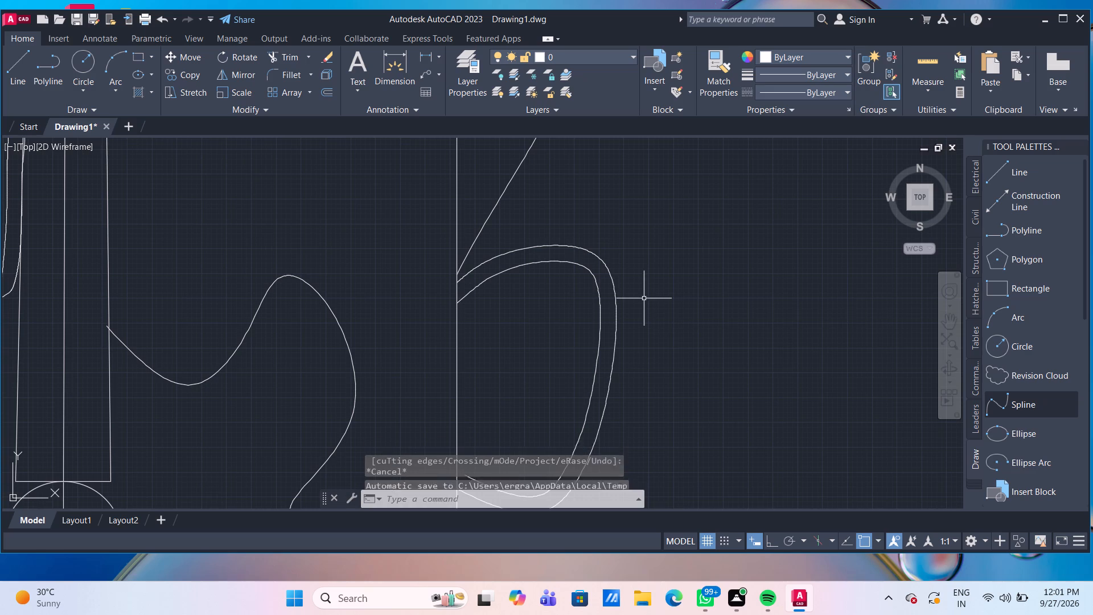
Draw a short five-point spline from the inner offset's upper edge, curving down across the outer loop's shoulder.
{"action": "left_click", "coordinate": [1032, 409]}
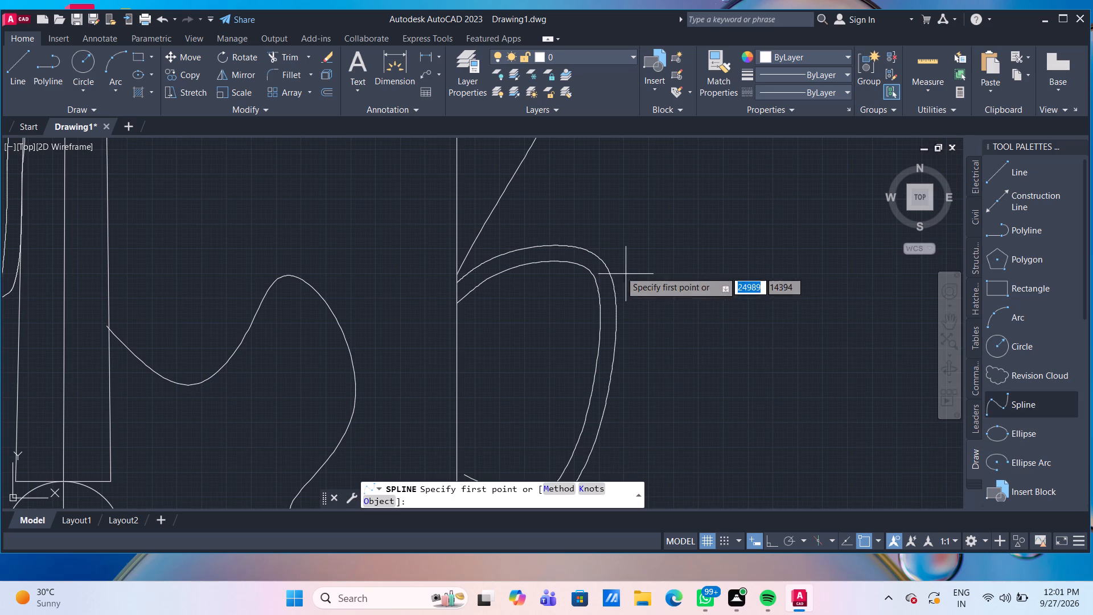
{"action": "left_click", "coordinate": [568, 262]}
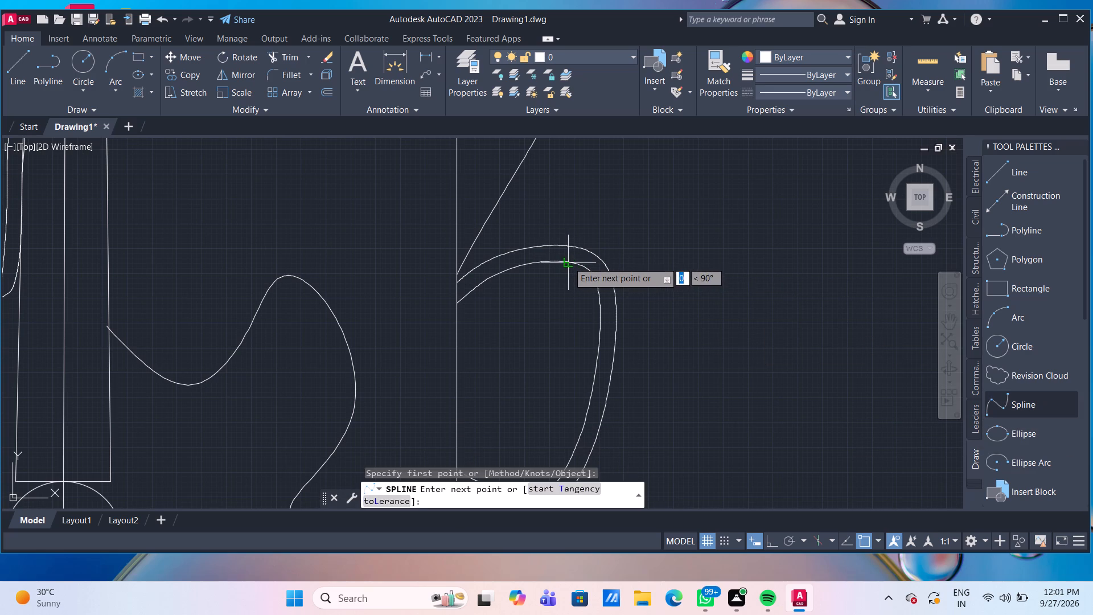
{"action": "left_click", "coordinate": [590, 268]}
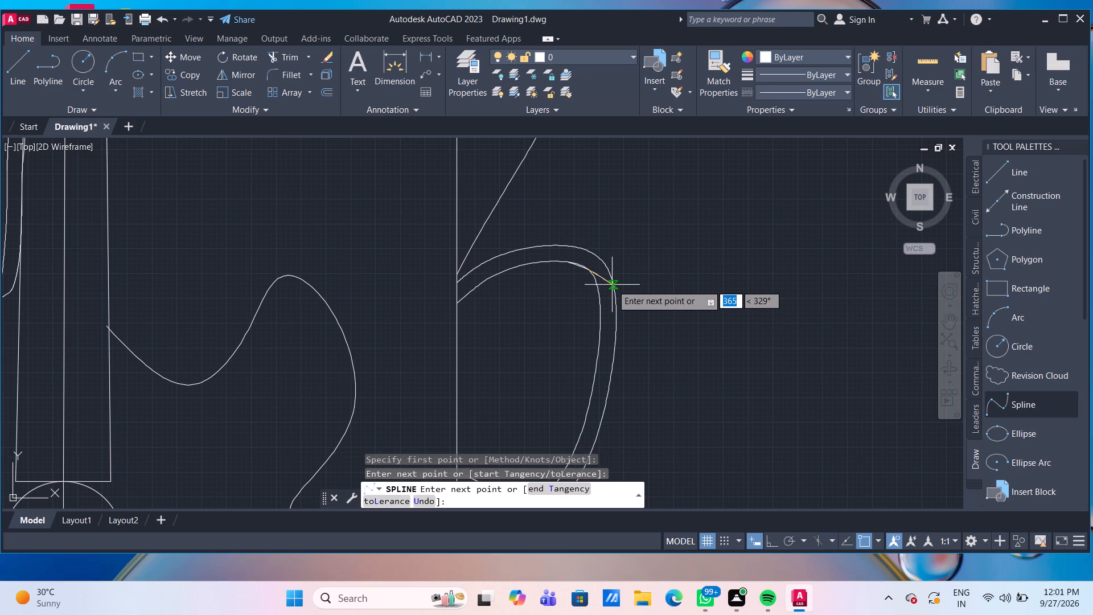
{"action": "scroll", "coordinate": [603, 280], "scroll_direction": "up", "scroll_amount": 2}
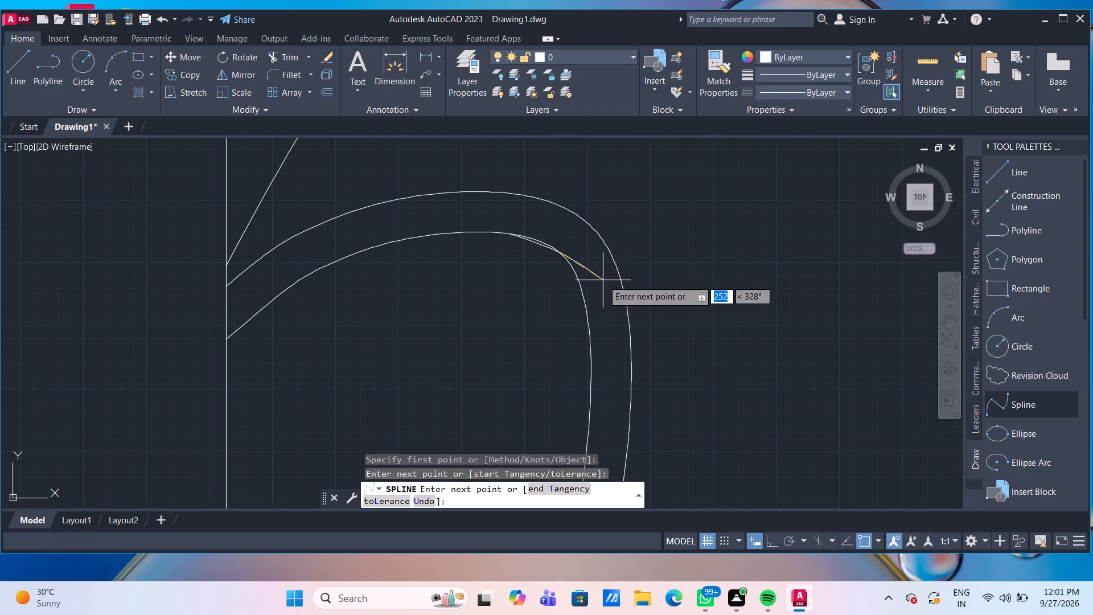
{"action": "left_click", "coordinate": [597, 269]}
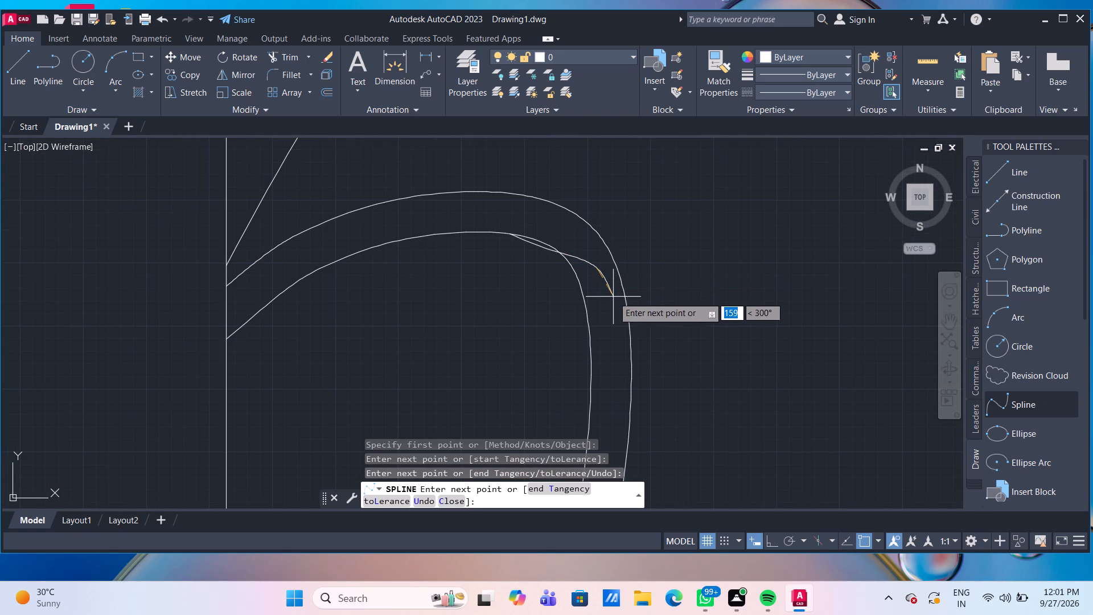
{"action": "left_click", "coordinate": [642, 307]}
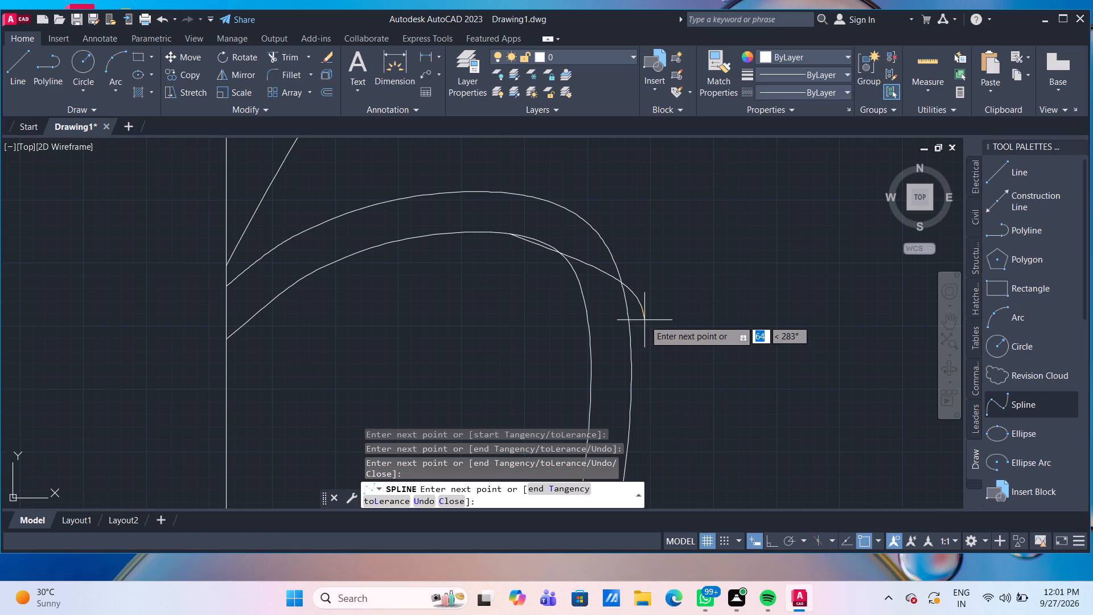
{"action": "left_click", "coordinate": [644, 320]}
{"action": "key", "text": "Return"}
Trim the short spline's ends outside the two loop curves and remove the inner offset below their crossing.
{"action": "scroll", "coordinate": [533, 243], "scroll_direction": "up", "scroll_amount": 1}
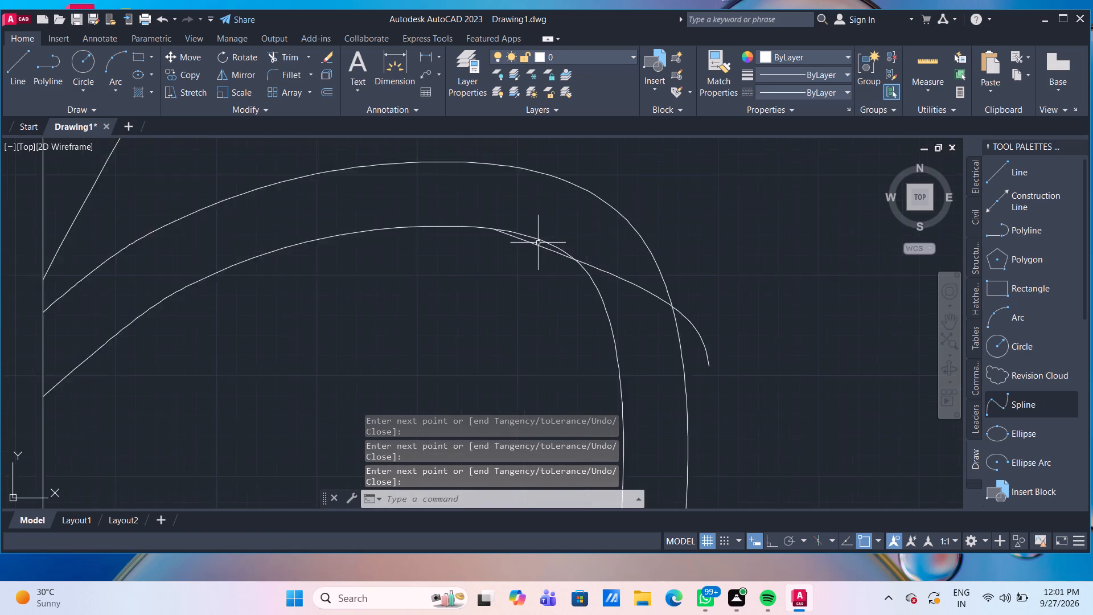
{"action": "scroll", "coordinate": [539, 243], "scroll_direction": "up", "scroll_amount": 1}
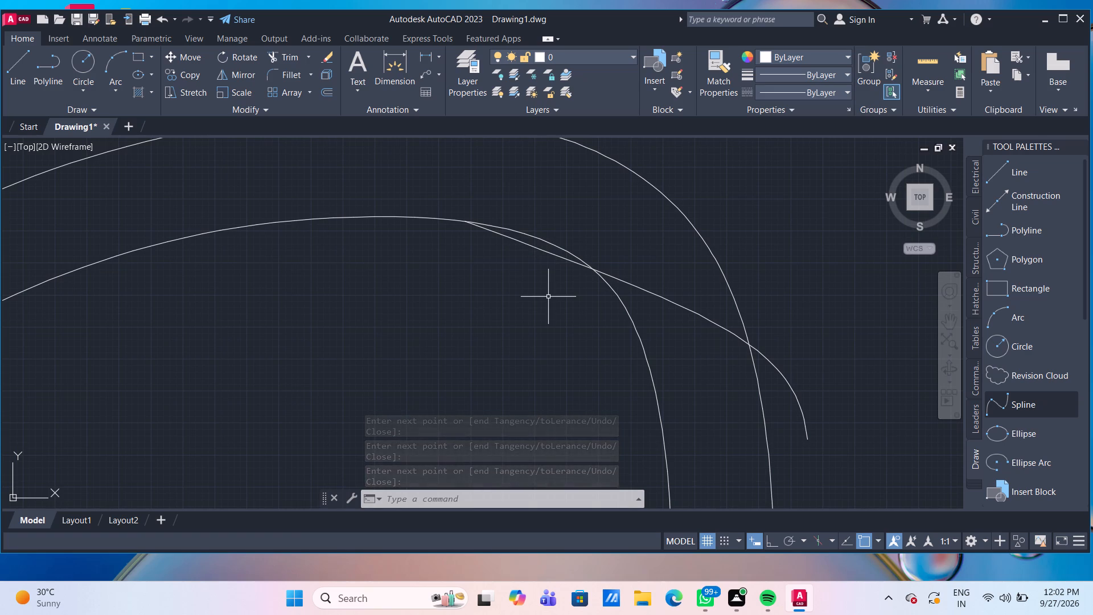
{"action": "type", "text": "TR"}
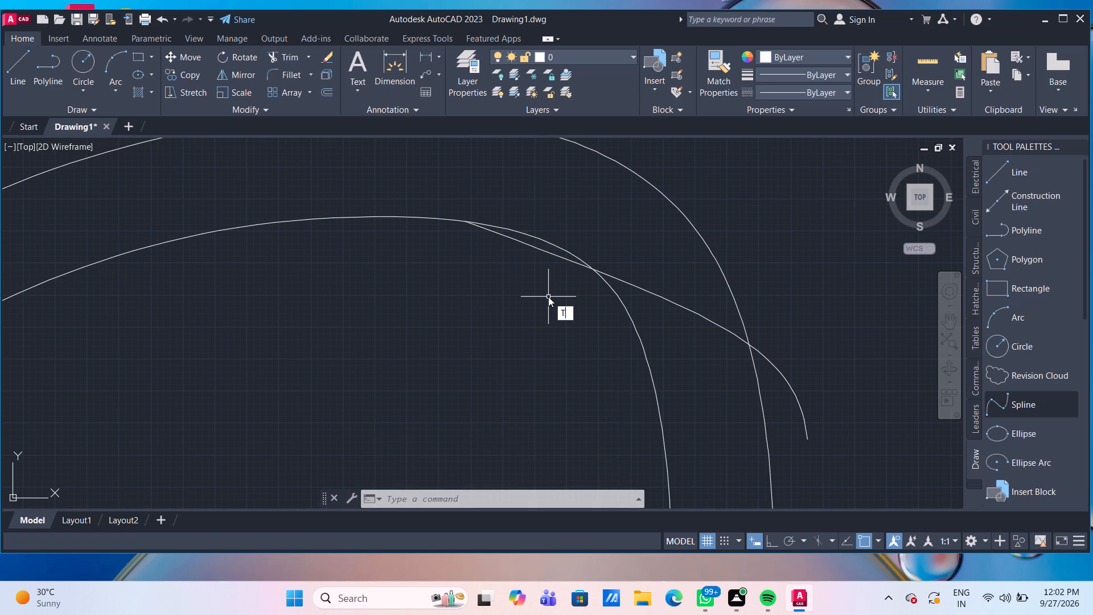
{"action": "key", "text": "Return"}
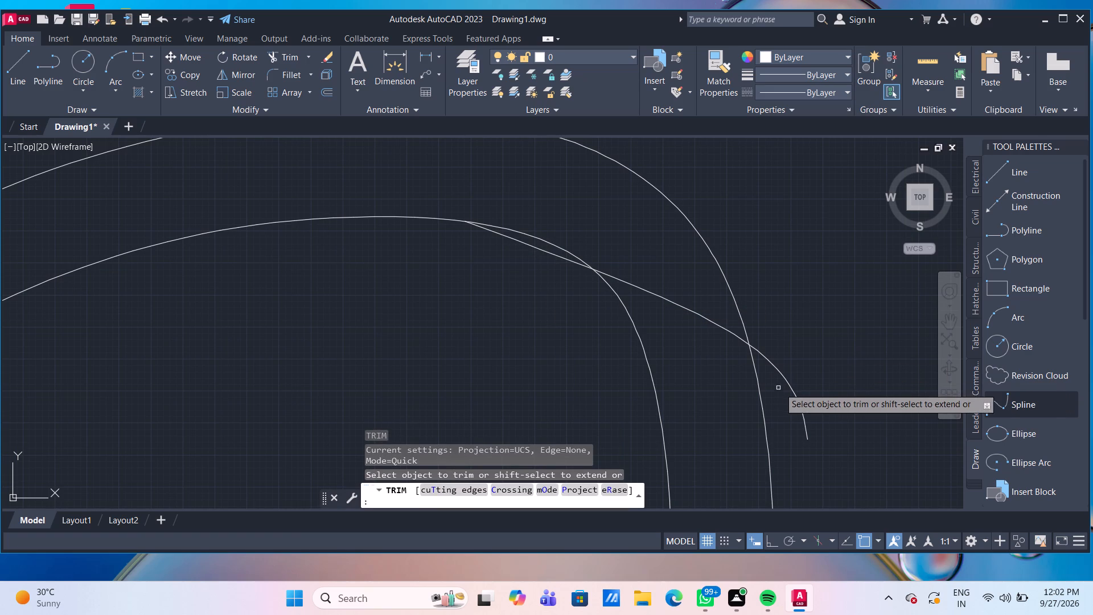
{"action": "left_click", "coordinate": [796, 396]}
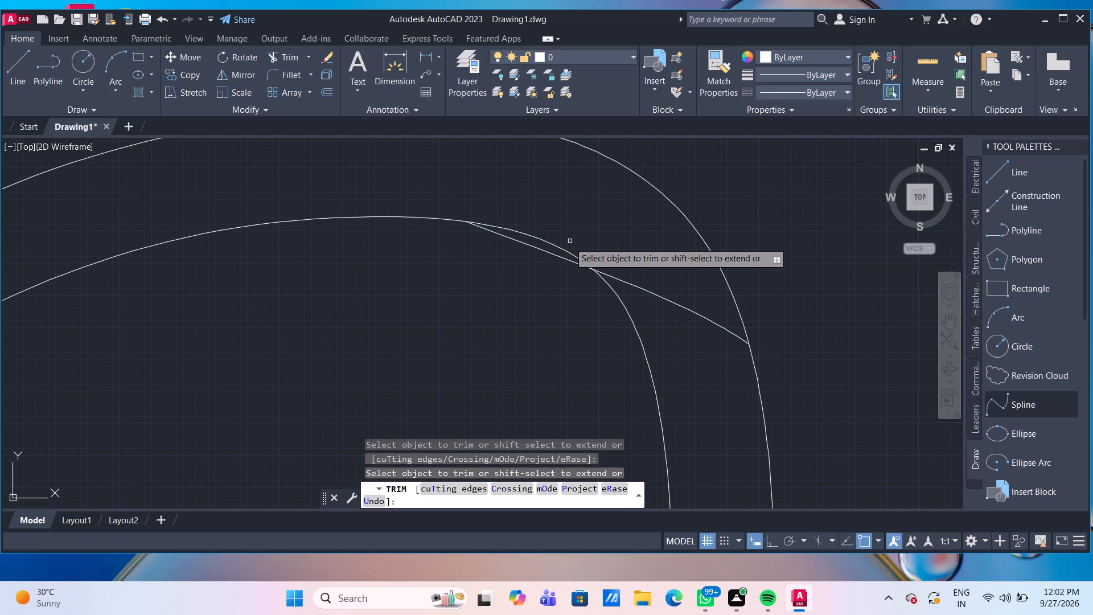
{"action": "left_click", "coordinate": [556, 256]}
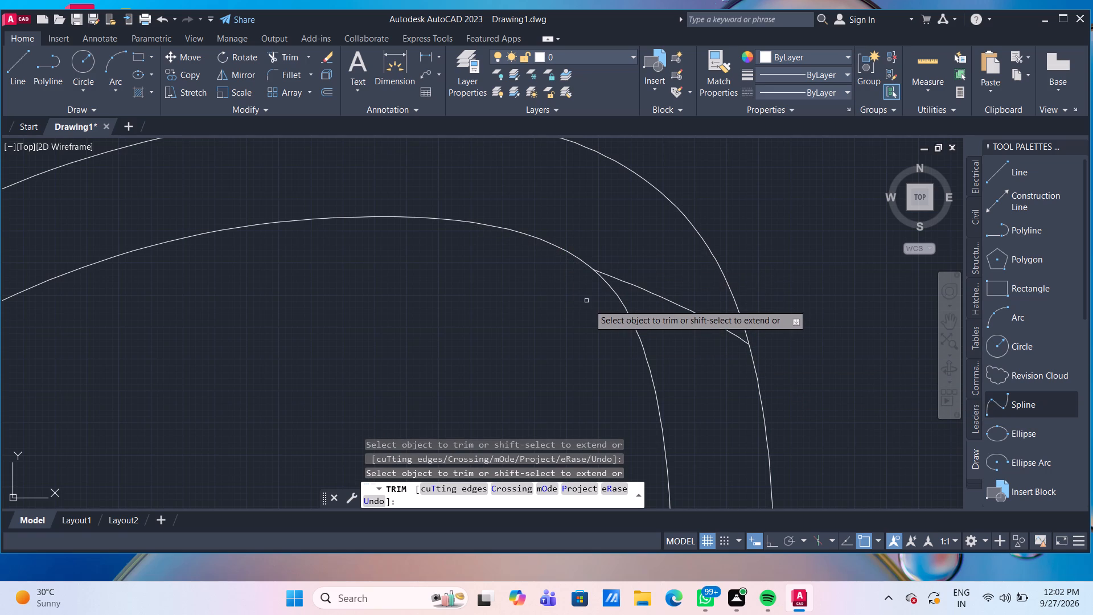
{"action": "scroll", "coordinate": [681, 350], "scroll_direction": "down", "scroll_amount": 2}
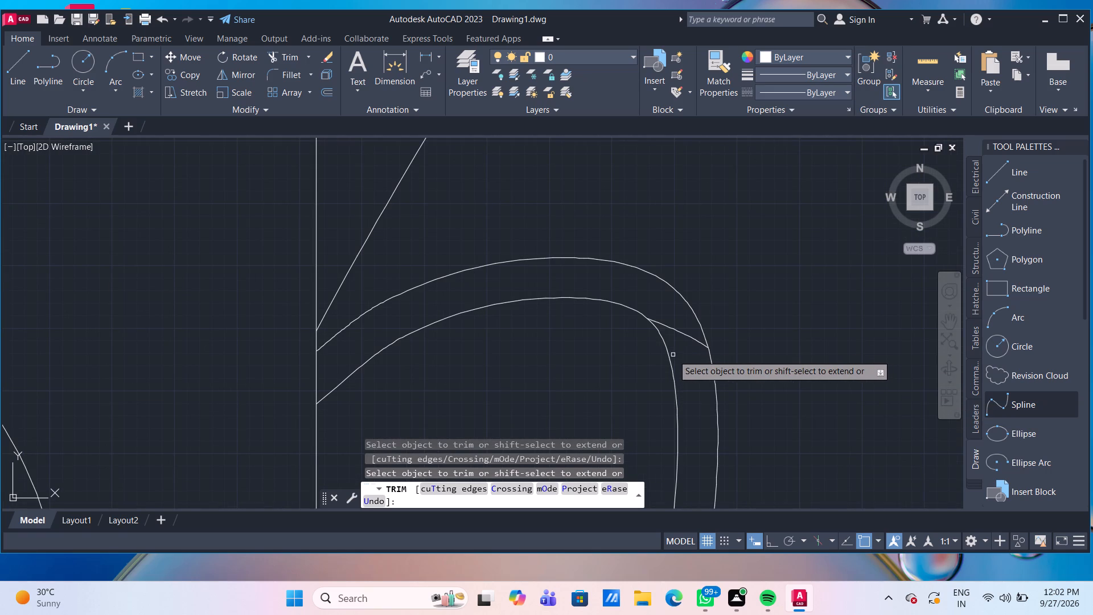
{"action": "left_click", "coordinate": [666, 353]}
{"action": "scroll", "coordinate": [761, 362], "scroll_direction": "down", "scroll_amount": 3}
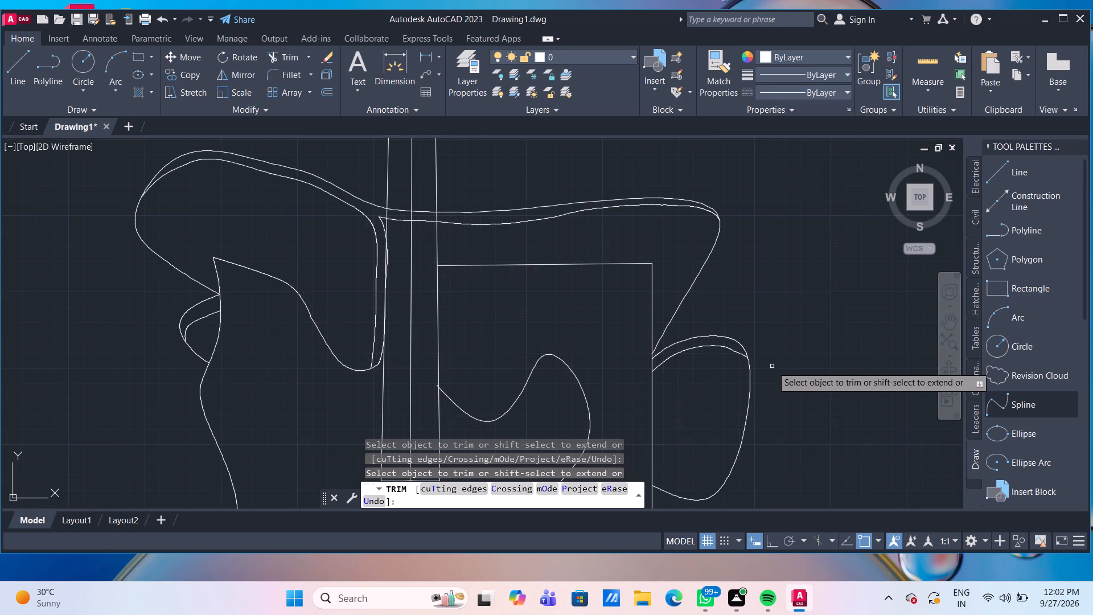
{"action": "scroll", "coordinate": [756, 339], "scroll_direction": "up", "scroll_amount": 2}
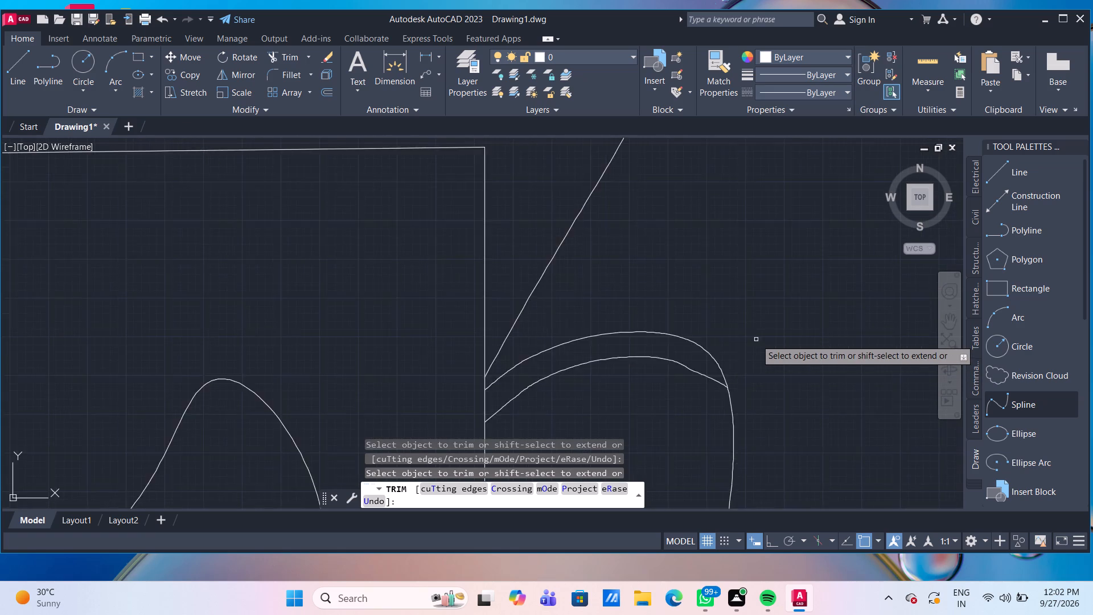
{"action": "scroll", "coordinate": [756, 339], "scroll_direction": "up", "scroll_amount": 1}
{"action": "key", "text": "Escape"}
Stretch the short connecting spline's last two control vertices downward, ending it lower on the outer loop in a smooth bend.
{"action": "scroll", "coordinate": [672, 399], "scroll_direction": "up", "scroll_amount": 1}
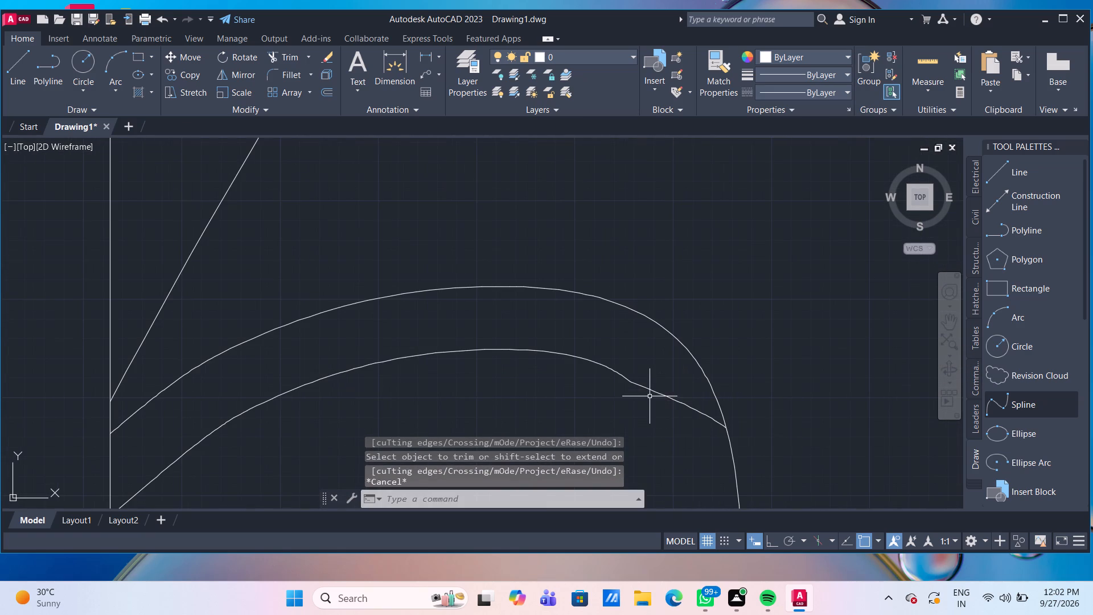
{"action": "left_click", "coordinate": [644, 389]}
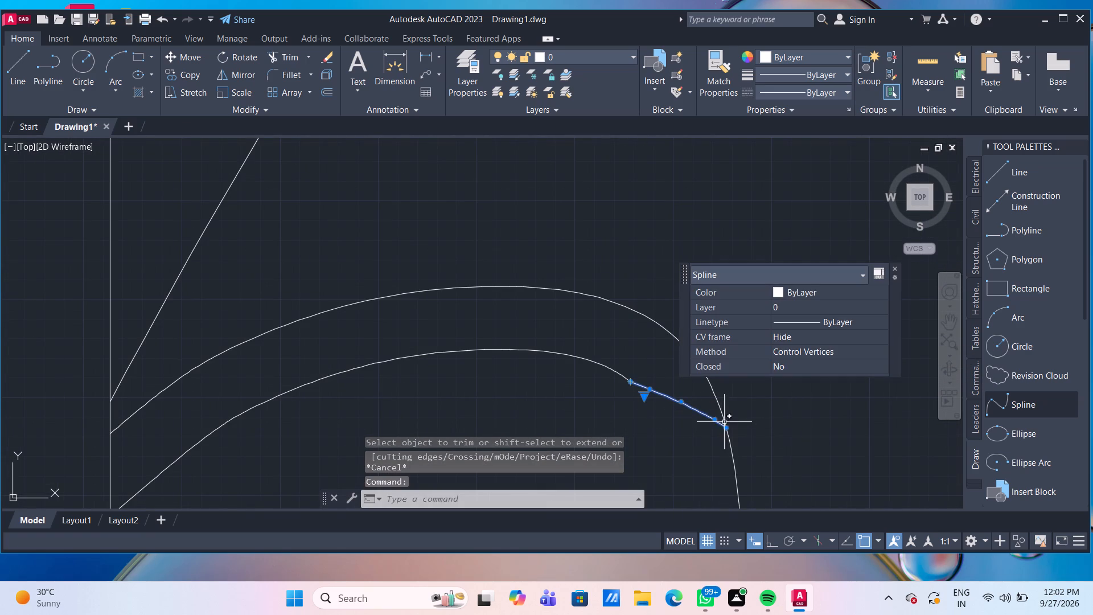
{"action": "left_click", "coordinate": [717, 418]}
{"action": "left_click", "coordinate": [713, 433]}
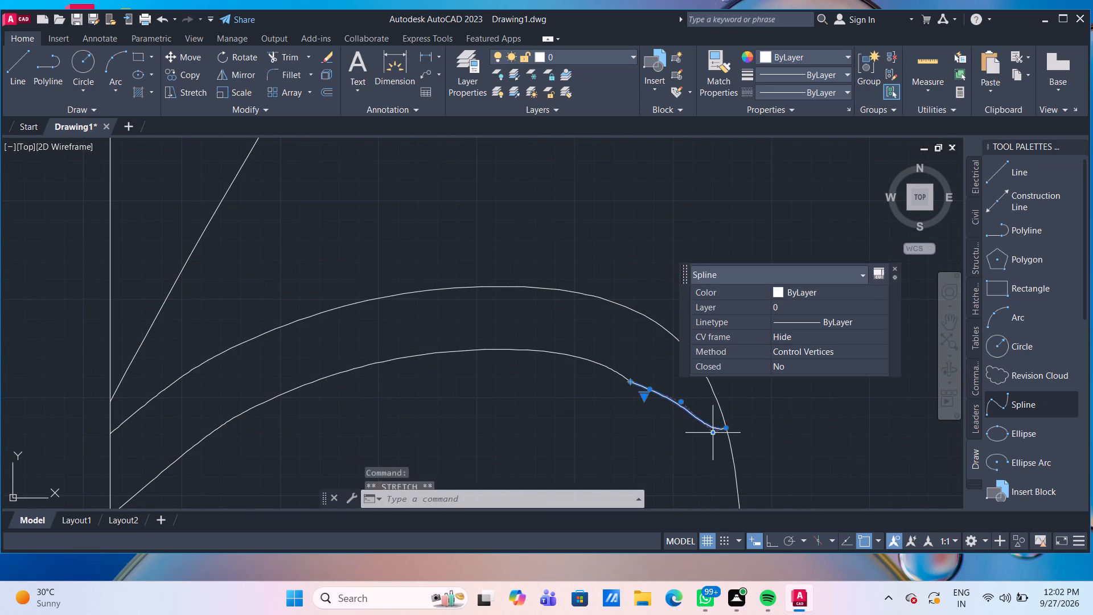
{"action": "left_click_drag", "start_coordinate": [728, 429], "coordinate": [732, 440]}
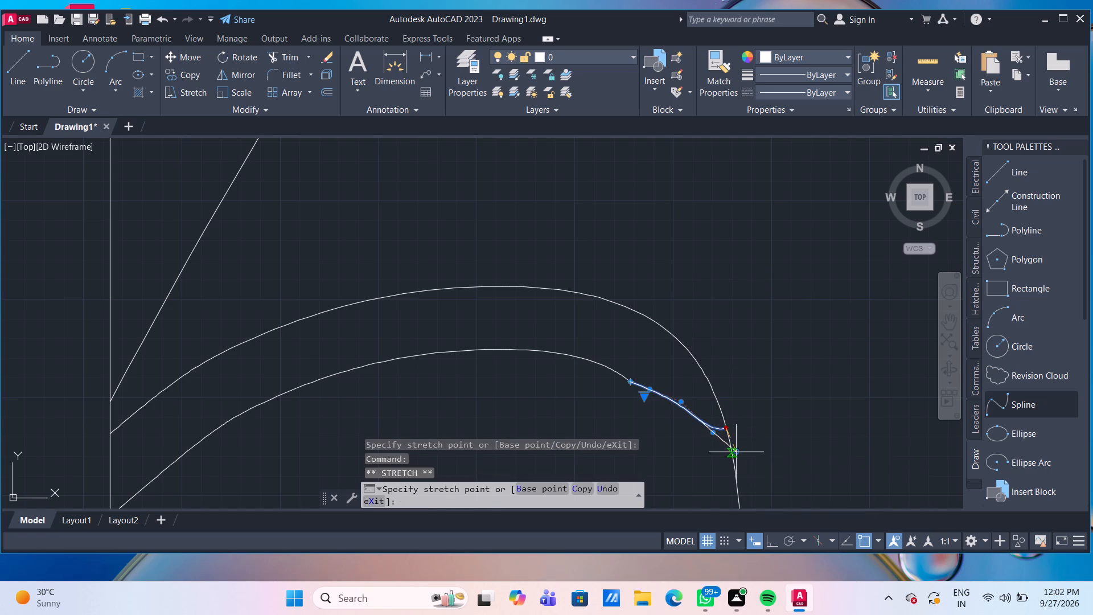
{"action": "left_click", "coordinate": [733, 465]}
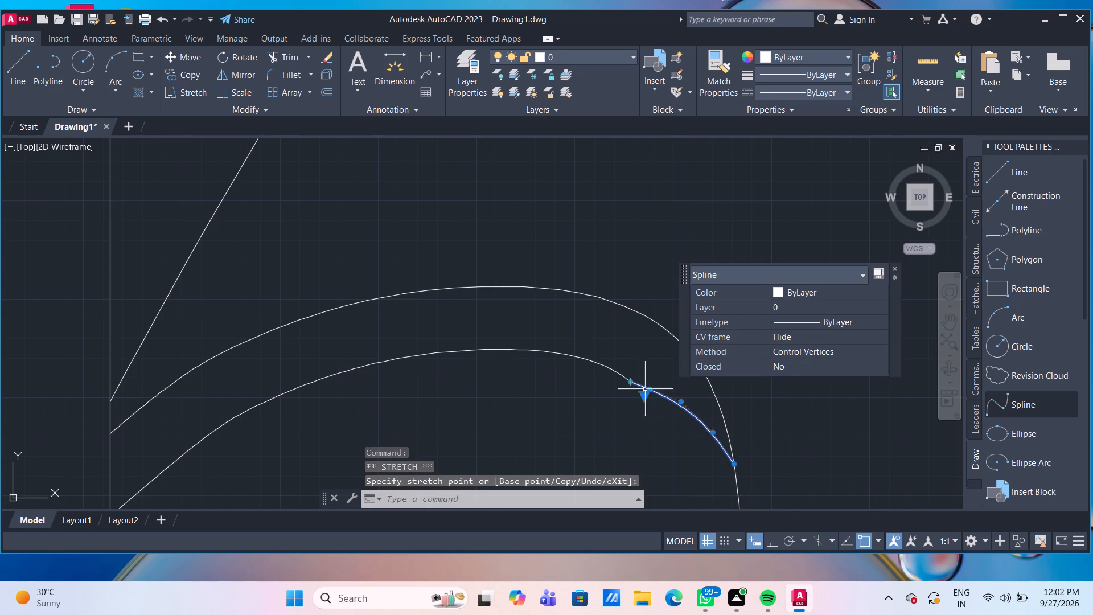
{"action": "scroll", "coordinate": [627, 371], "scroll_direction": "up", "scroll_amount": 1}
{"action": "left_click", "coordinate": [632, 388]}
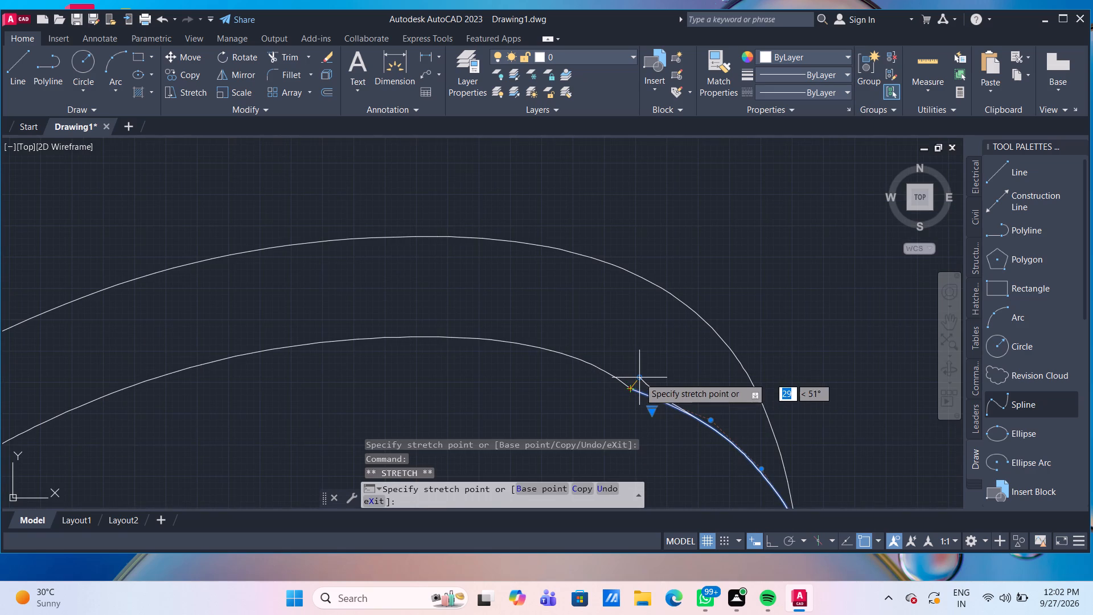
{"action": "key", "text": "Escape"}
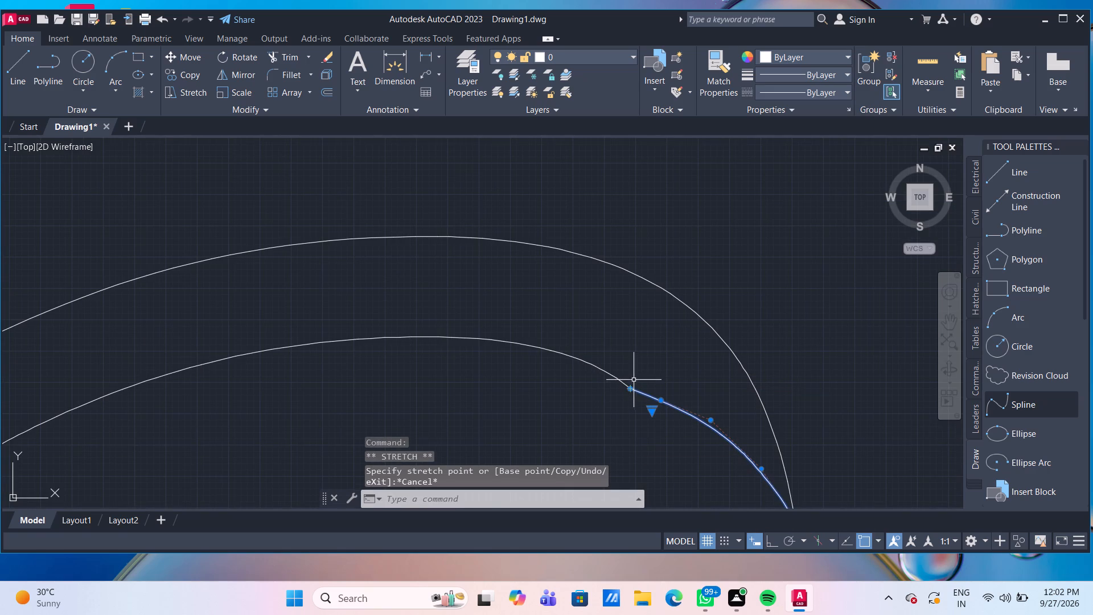
Stretch the shared endpoint where the inner loop offset meets the short connecting spline slightly upward, keeping both splines joined.
{"action": "left_click", "coordinate": [611, 375]}
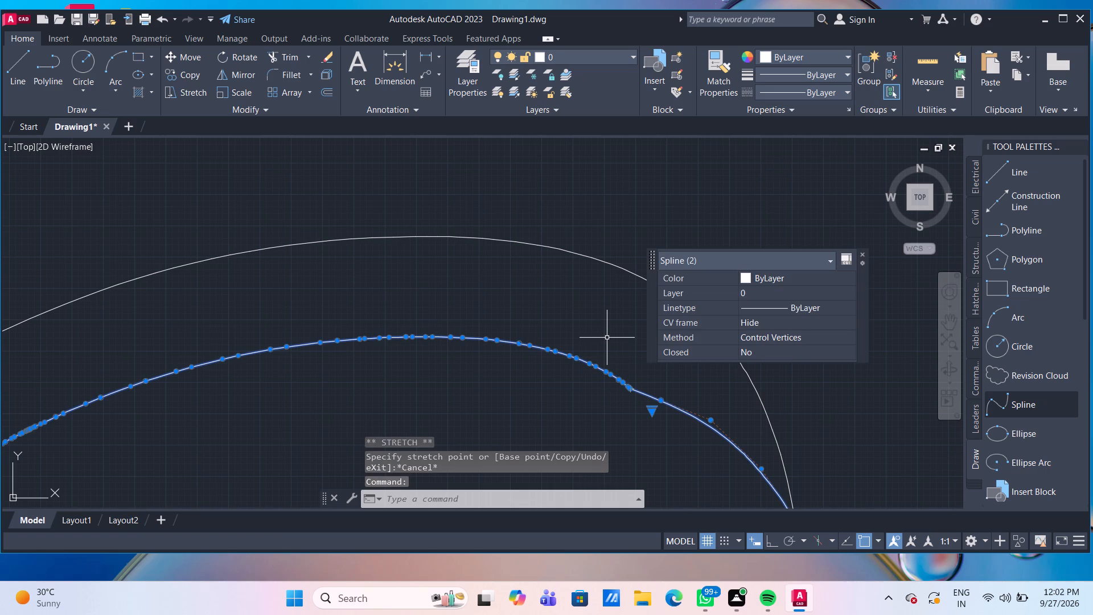
{"action": "scroll", "coordinate": [626, 396], "scroll_direction": "up", "scroll_amount": 3}
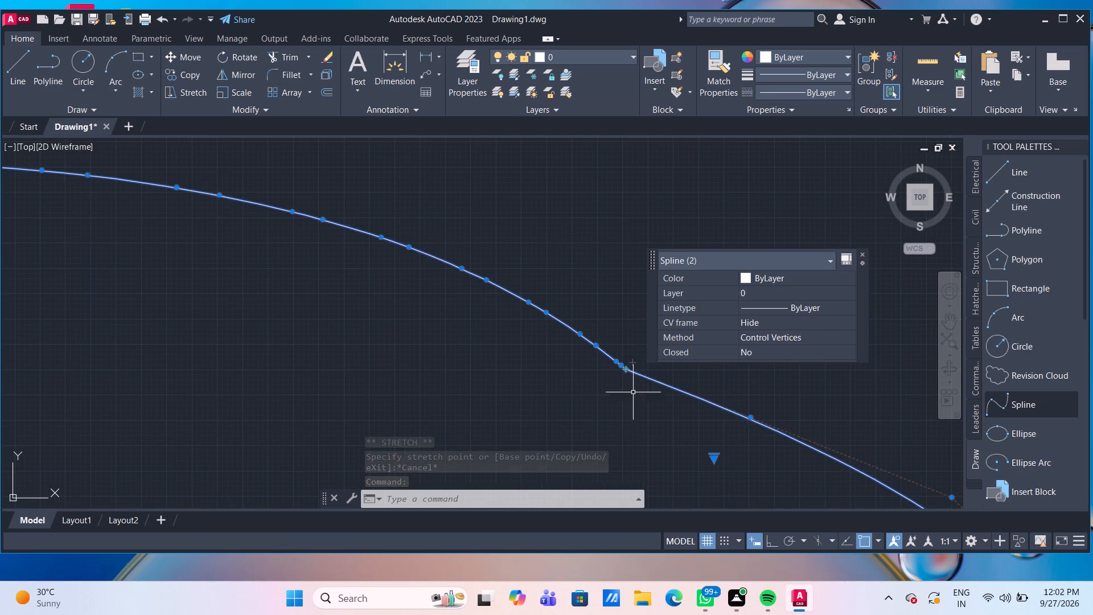
{"action": "scroll", "coordinate": [619, 399], "scroll_direction": "down", "scroll_amount": 2}
{"action": "scroll", "coordinate": [671, 405], "scroll_direction": "down", "scroll_amount": 1}
{"action": "middle_click_drag", "start_coordinate": [735, 400], "coordinate": [515, 355]}
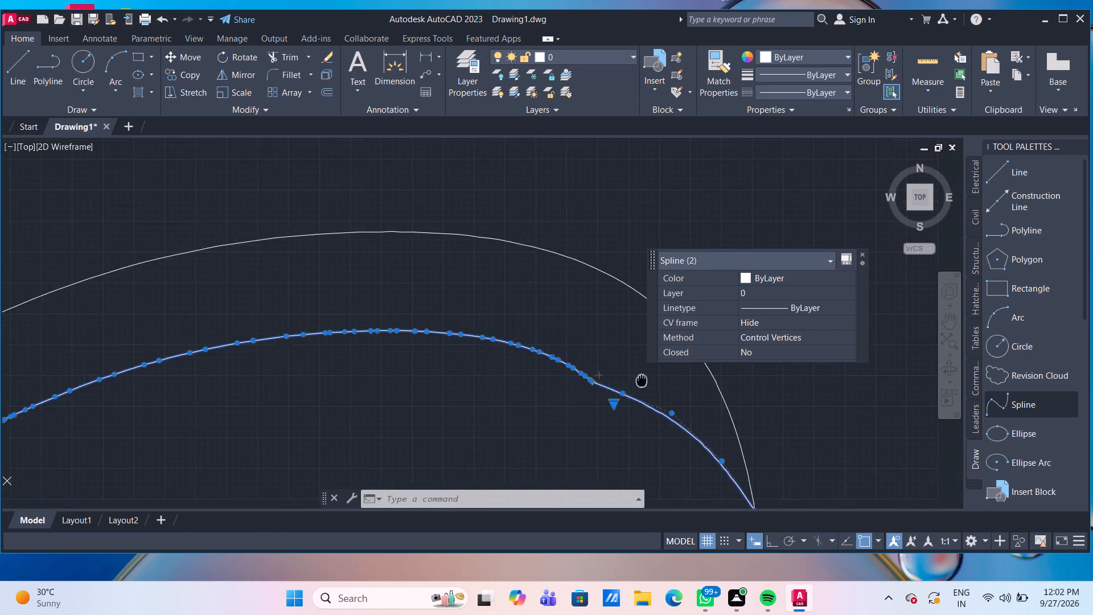
{"action": "middle_click_drag", "start_coordinate": [515, 355], "coordinate": [505, 357]}
{"action": "scroll", "coordinate": [421, 372], "scroll_direction": "up", "scroll_amount": 2}
{"action": "scroll", "coordinate": [397, 314], "scroll_direction": "up", "scroll_amount": 2}
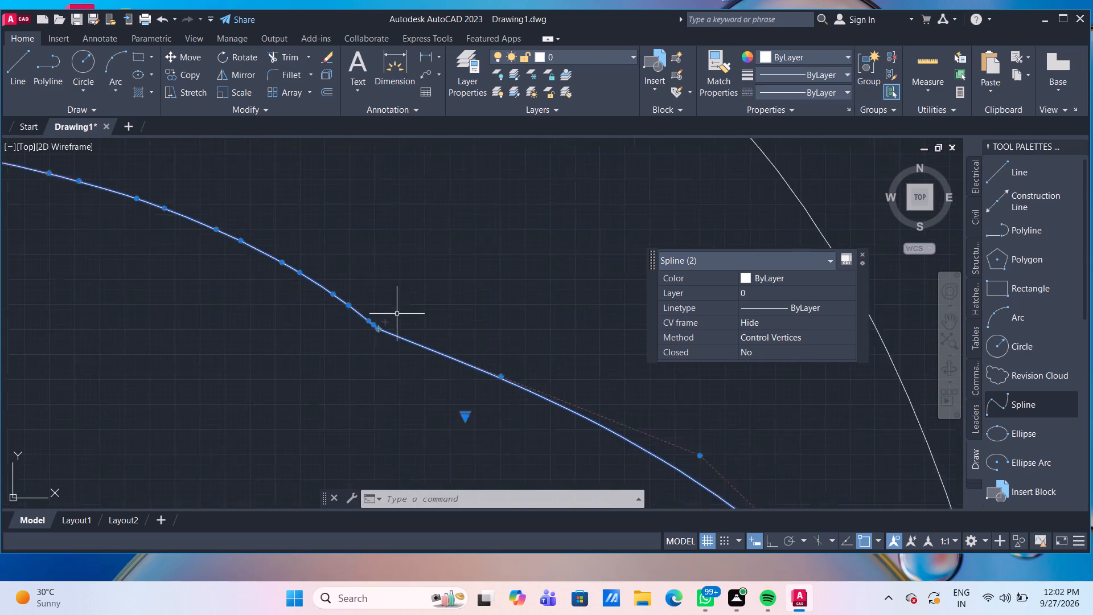
{"action": "left_click", "coordinate": [365, 337]}
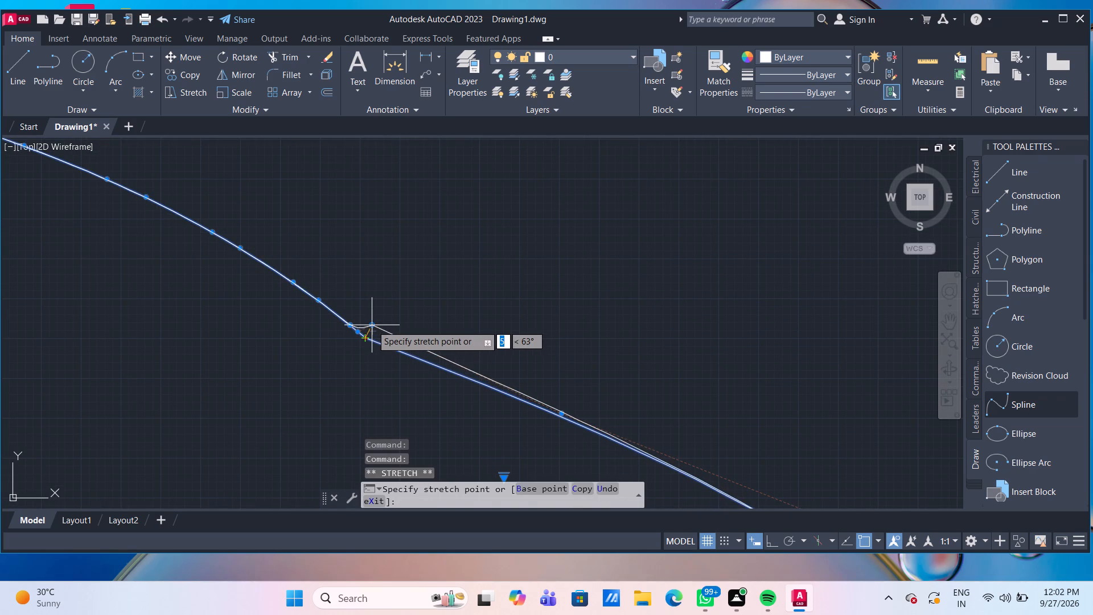
{"action": "left_click", "coordinate": [372, 325]}
Stretch the inner offset's control vertices just before the junction so the curve runs more smoothly into the short spline.
{"action": "left_click", "coordinate": [348, 326]}
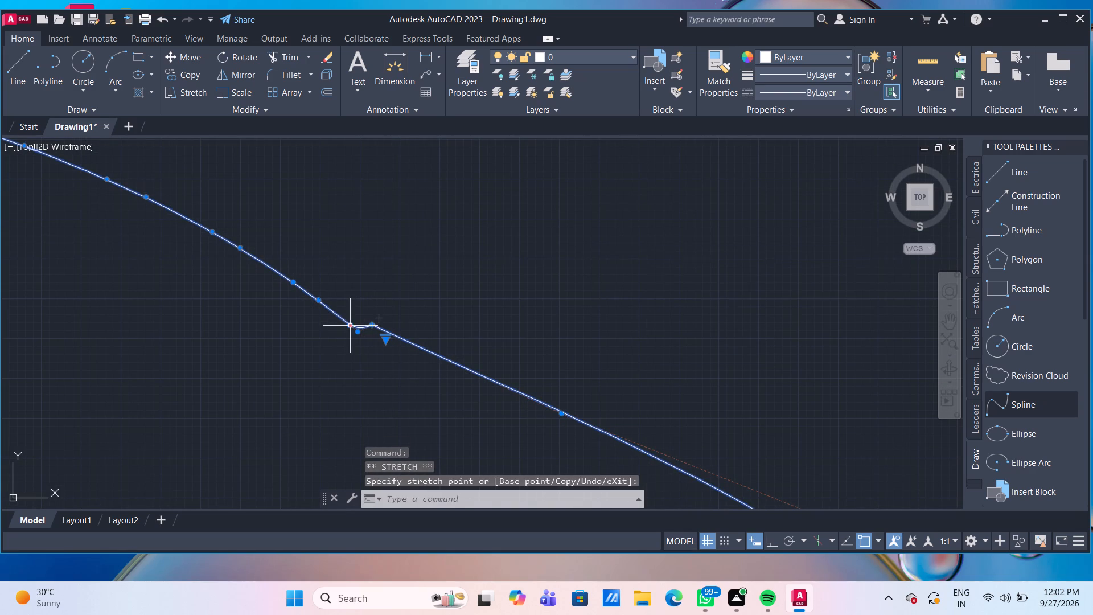
{"action": "left_click", "coordinate": [354, 309]}
{"action": "scroll", "coordinate": [358, 318], "scroll_direction": "up", "scroll_amount": 2}
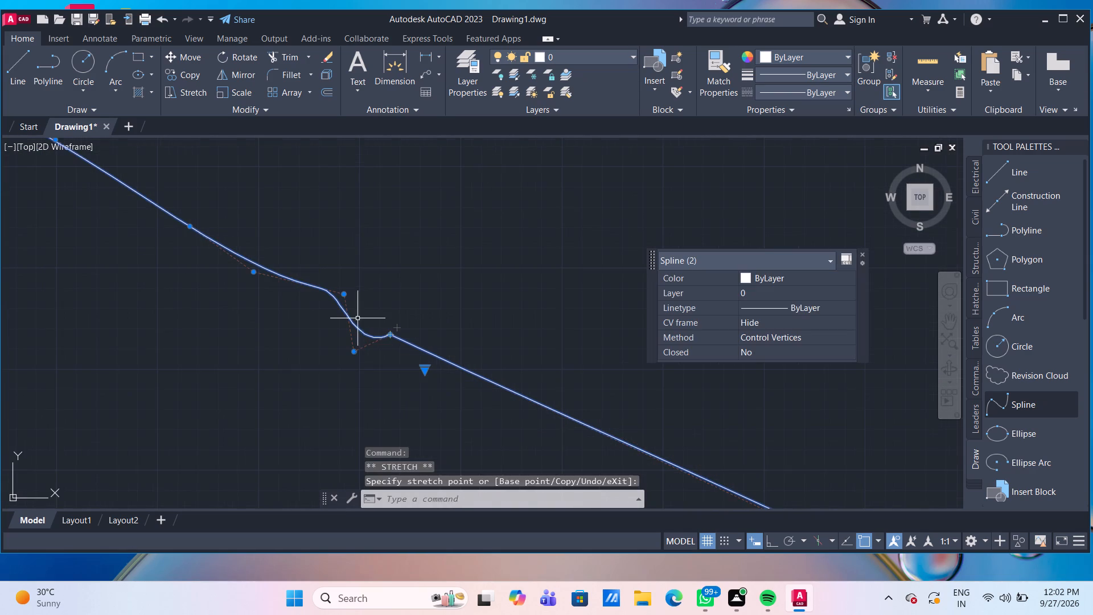
{"action": "left_click", "coordinate": [354, 352]}
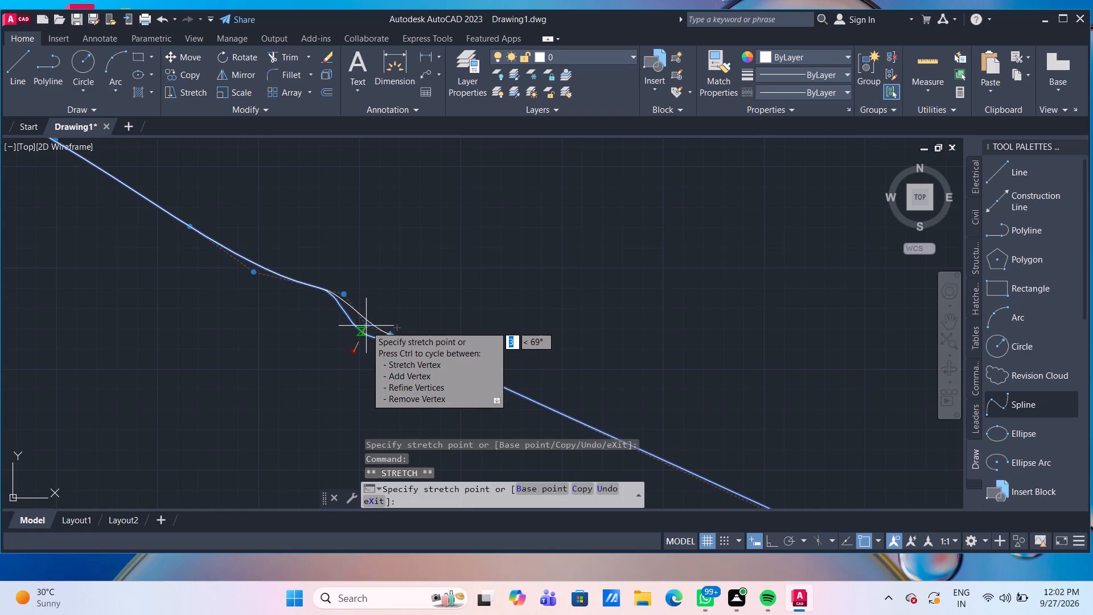
{"action": "scroll", "coordinate": [366, 326], "scroll_direction": "up", "scroll_amount": 2}
{"action": "scroll", "coordinate": [366, 326], "scroll_direction": "down", "scroll_amount": 1}
{"action": "middle_click_drag", "start_coordinate": [366, 326], "coordinate": [324, 303]}
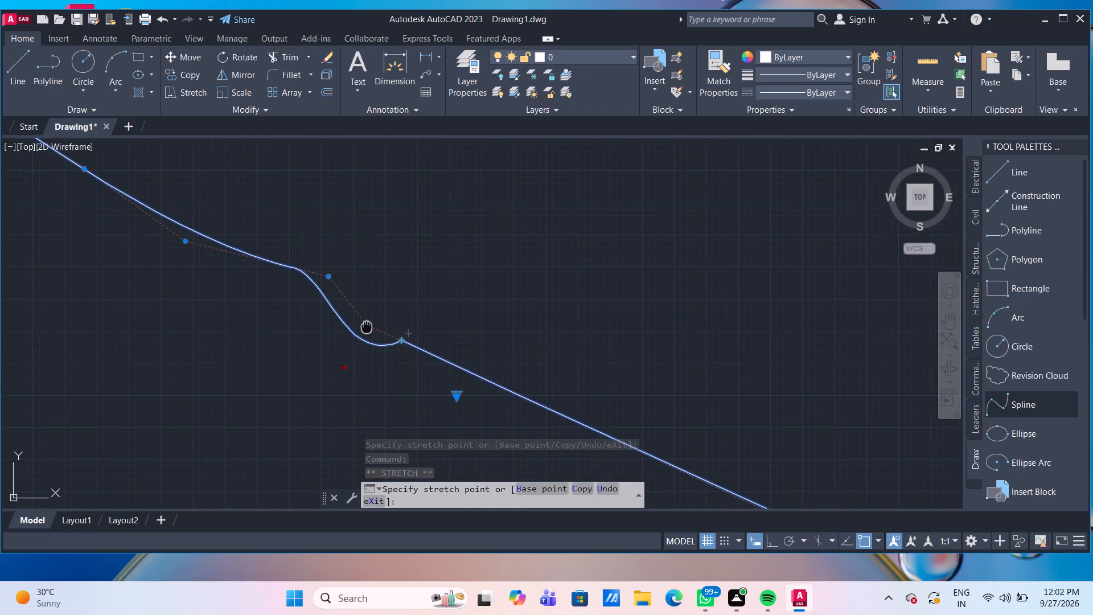
{"action": "middle_click_drag", "start_coordinate": [324, 303], "coordinate": [291, 296]}
{"action": "scroll", "coordinate": [291, 295], "scroll_direction": "up", "scroll_amount": 1}
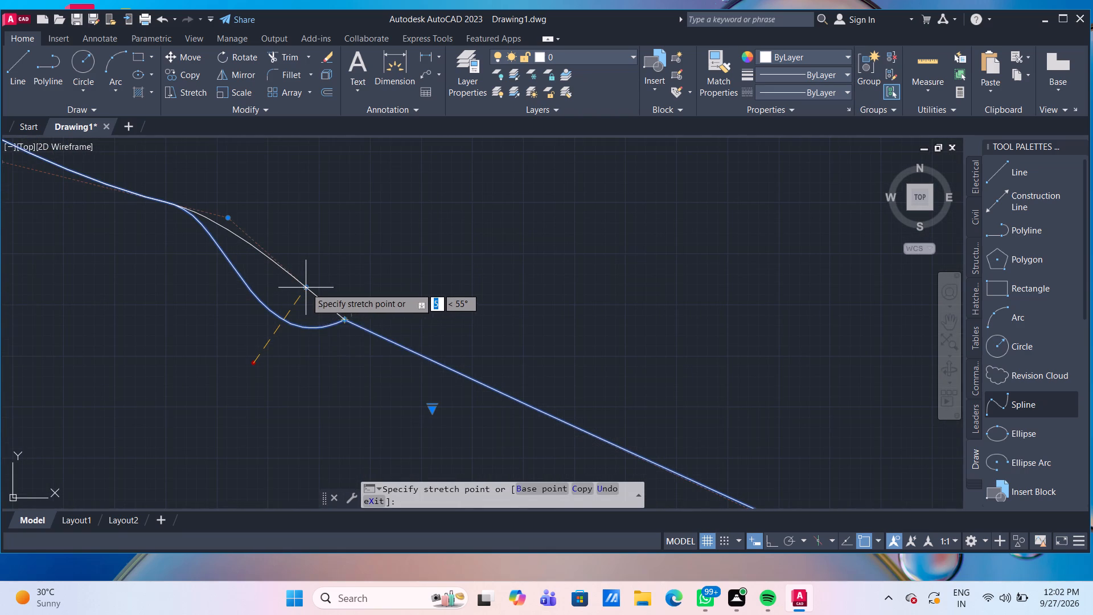
{"action": "left_click", "coordinate": [302, 293]}
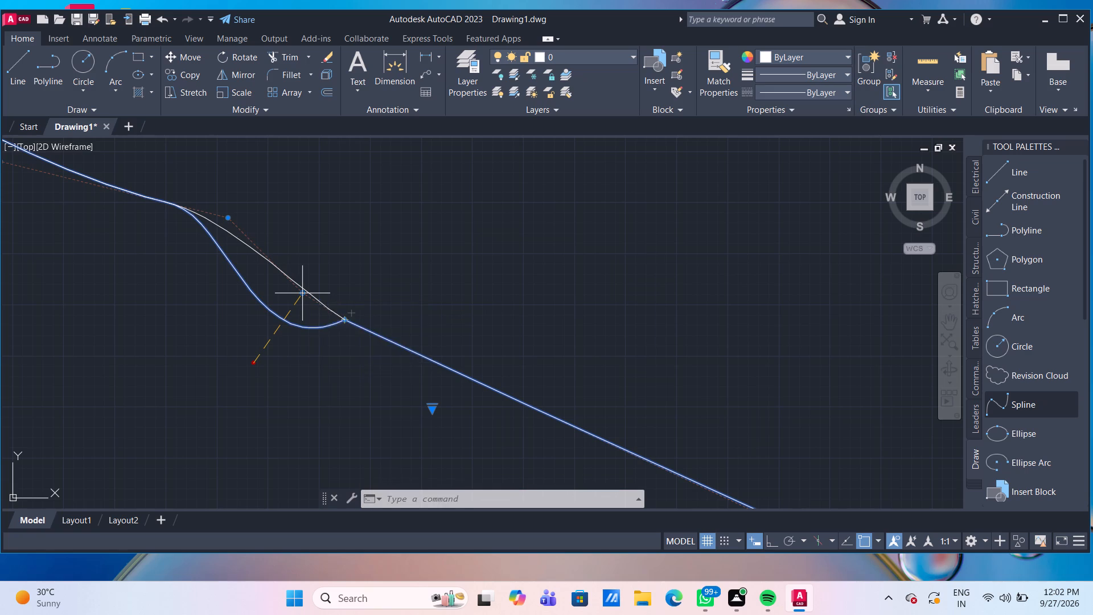
{"action": "scroll", "coordinate": [330, 278], "scroll_direction": "down", "scroll_amount": 1}
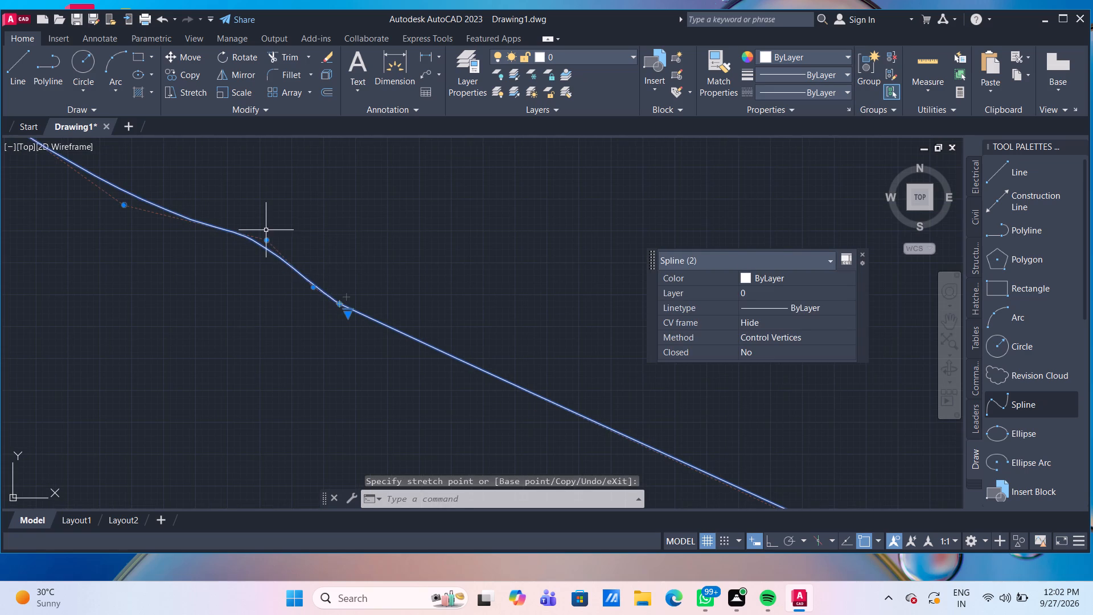
{"action": "left_click", "coordinate": [265, 243]}
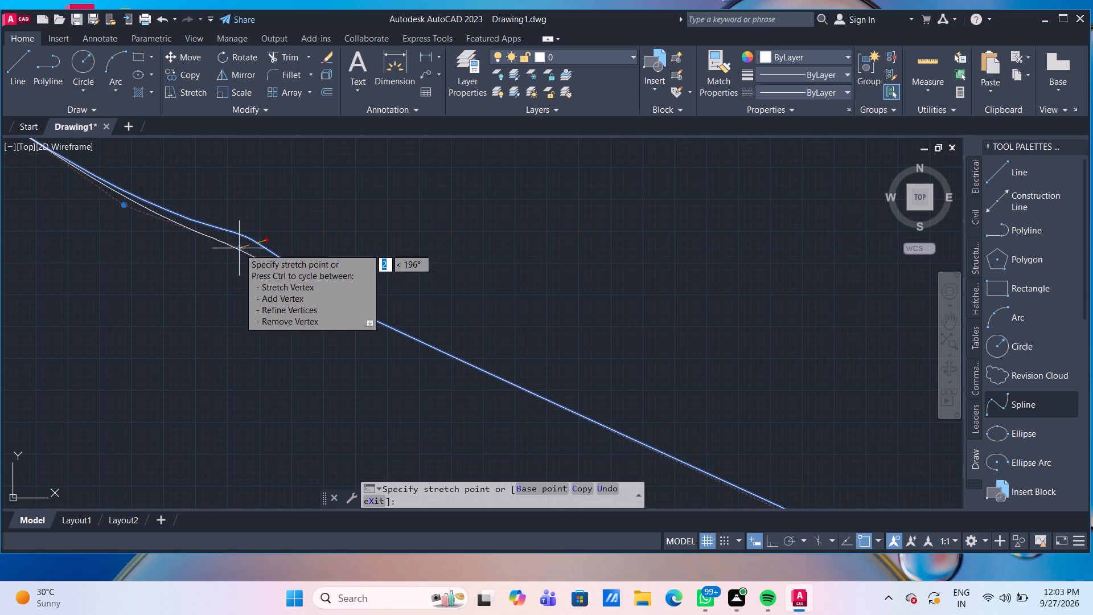
{"action": "left_click", "coordinate": [239, 248]}
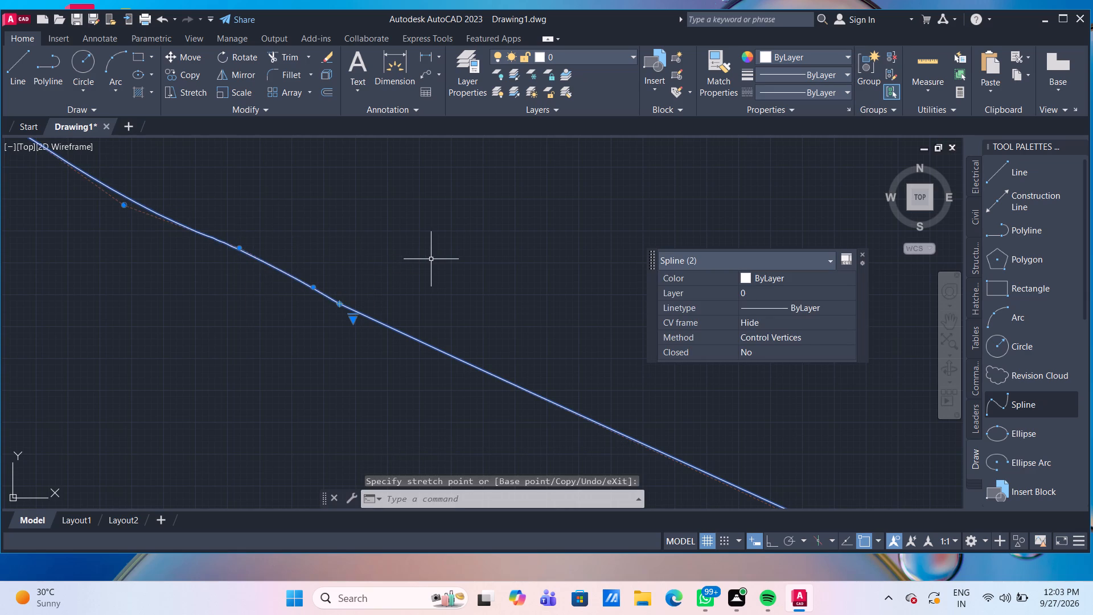
{"action": "scroll", "coordinate": [436, 262], "scroll_direction": "down", "scroll_amount": 2}
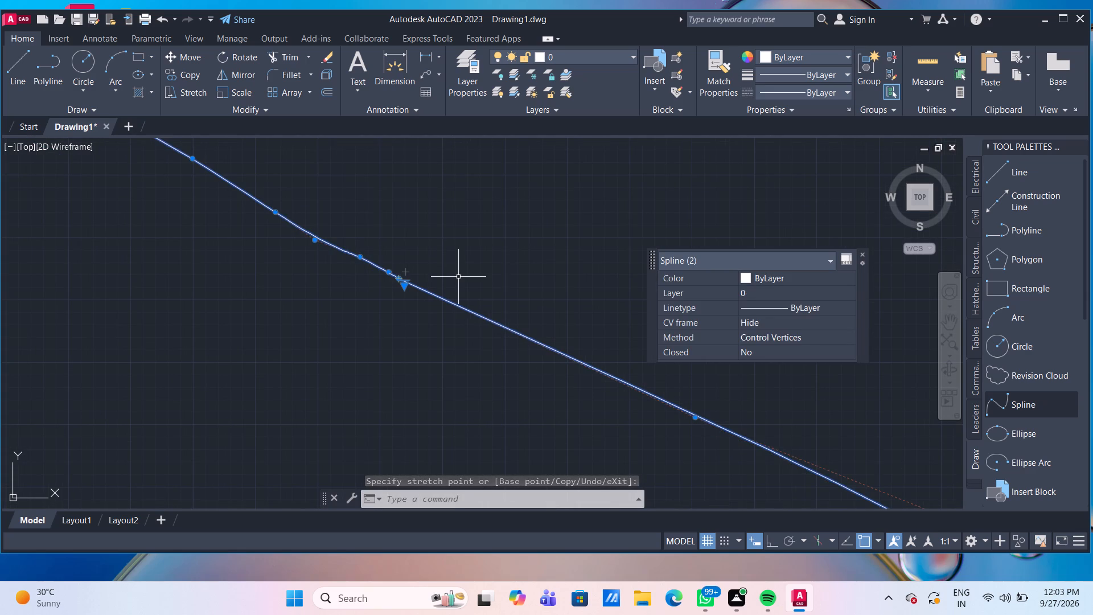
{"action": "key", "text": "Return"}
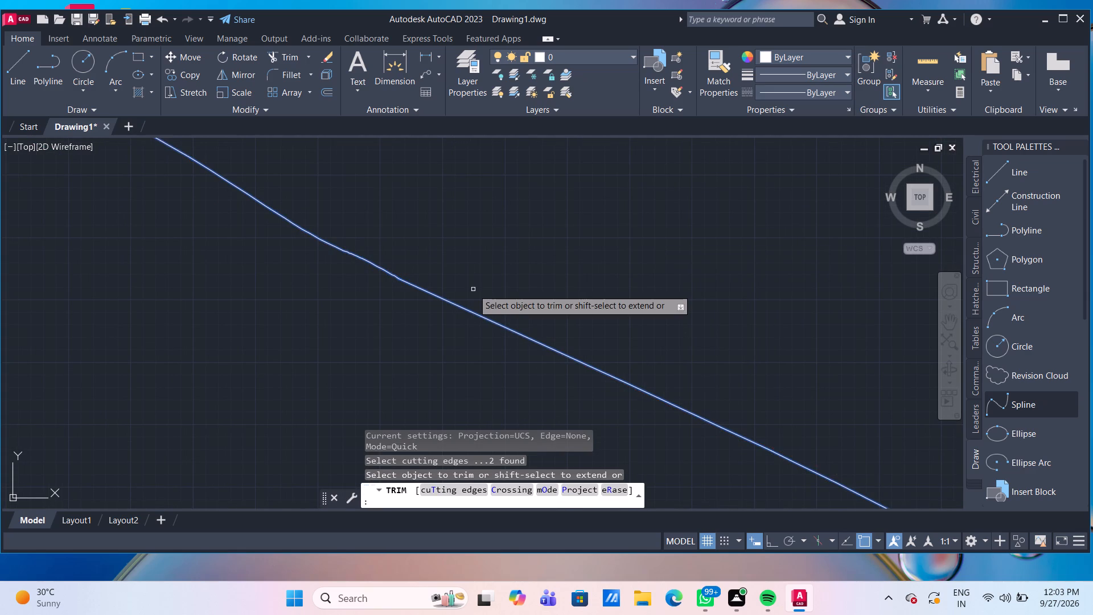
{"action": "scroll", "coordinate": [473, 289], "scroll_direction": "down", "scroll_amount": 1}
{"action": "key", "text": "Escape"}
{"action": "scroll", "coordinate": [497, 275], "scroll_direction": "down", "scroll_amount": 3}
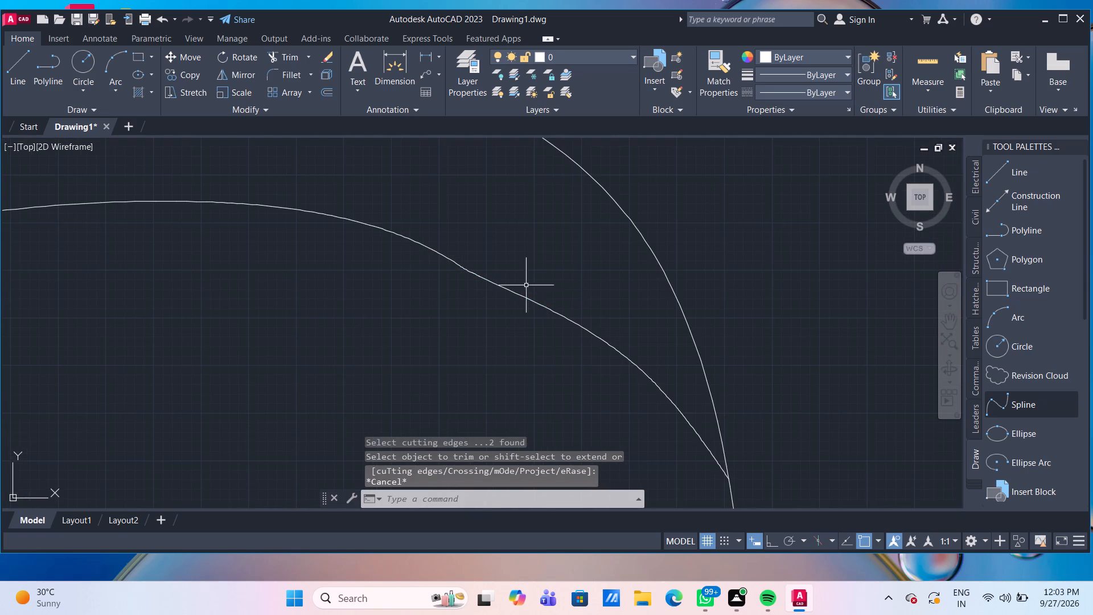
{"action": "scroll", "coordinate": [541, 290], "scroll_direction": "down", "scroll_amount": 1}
Stretch one more control vertex of the inner offset just above the junction slightly outward to soften the bend.
{"action": "scroll", "coordinate": [541, 290], "scroll_direction": "up", "scroll_amount": 2}
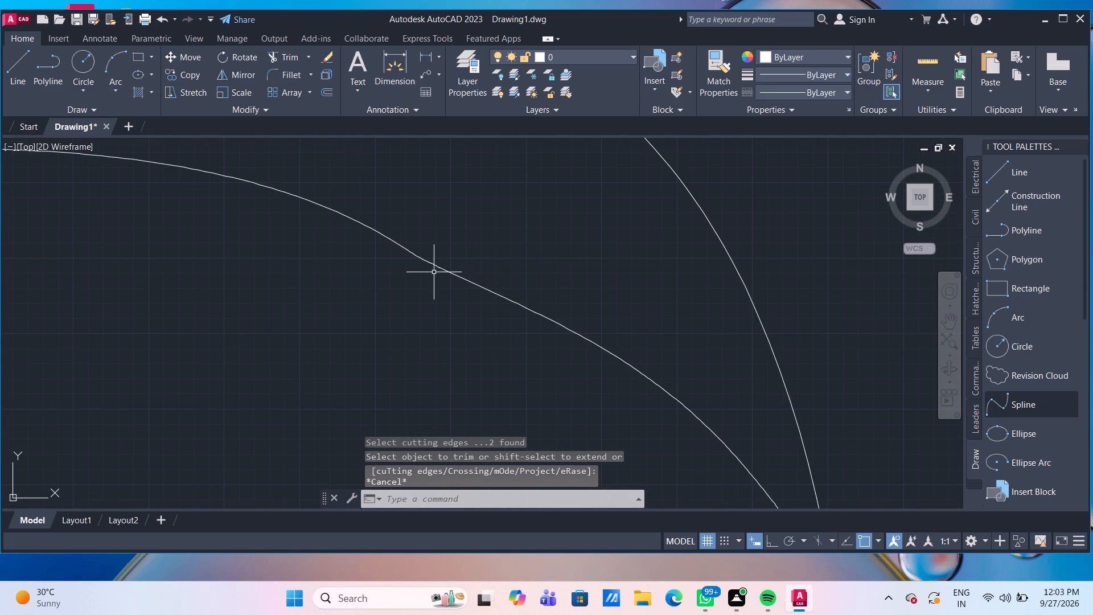
{"action": "left_click", "coordinate": [429, 263]}
{"action": "left_click", "coordinate": [416, 256]}
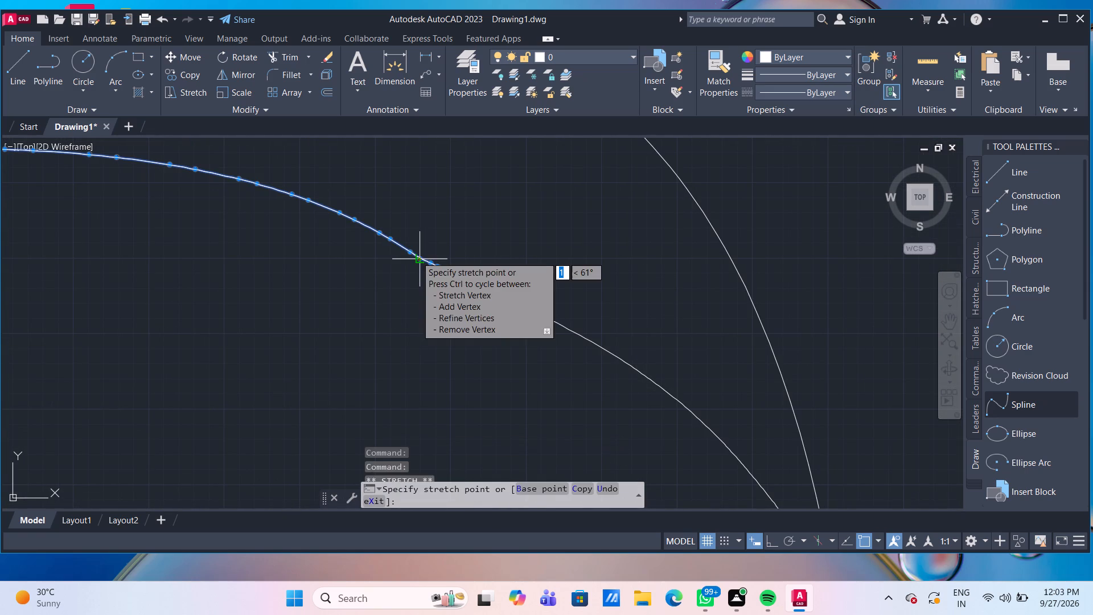
{"action": "scroll", "coordinate": [416, 253], "scroll_direction": "up", "scroll_amount": 2}
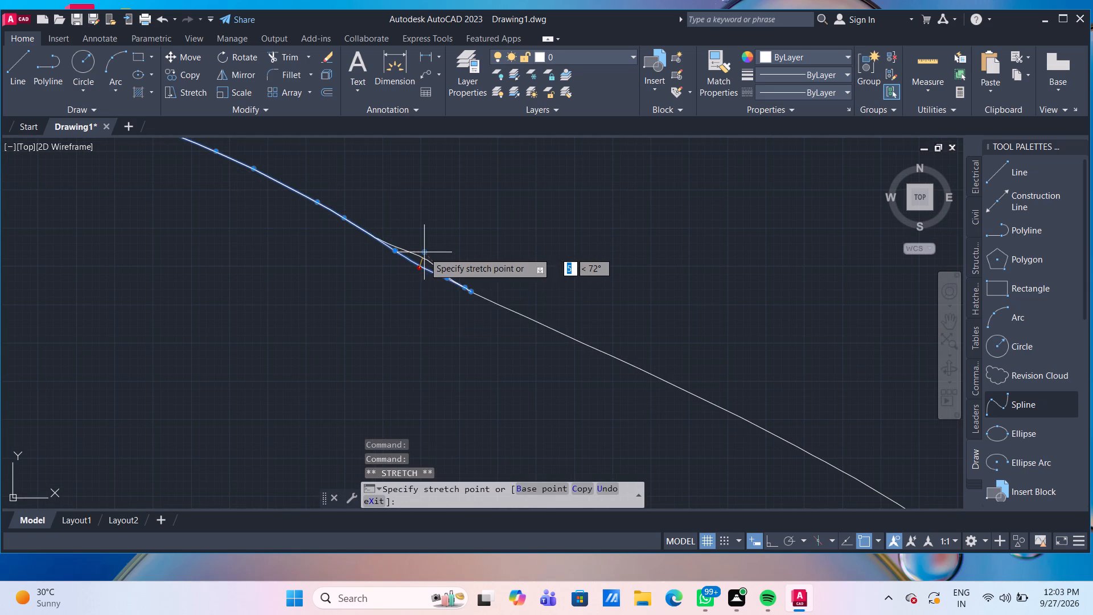
{"action": "scroll", "coordinate": [424, 257], "scroll_direction": "up", "scroll_amount": 2}
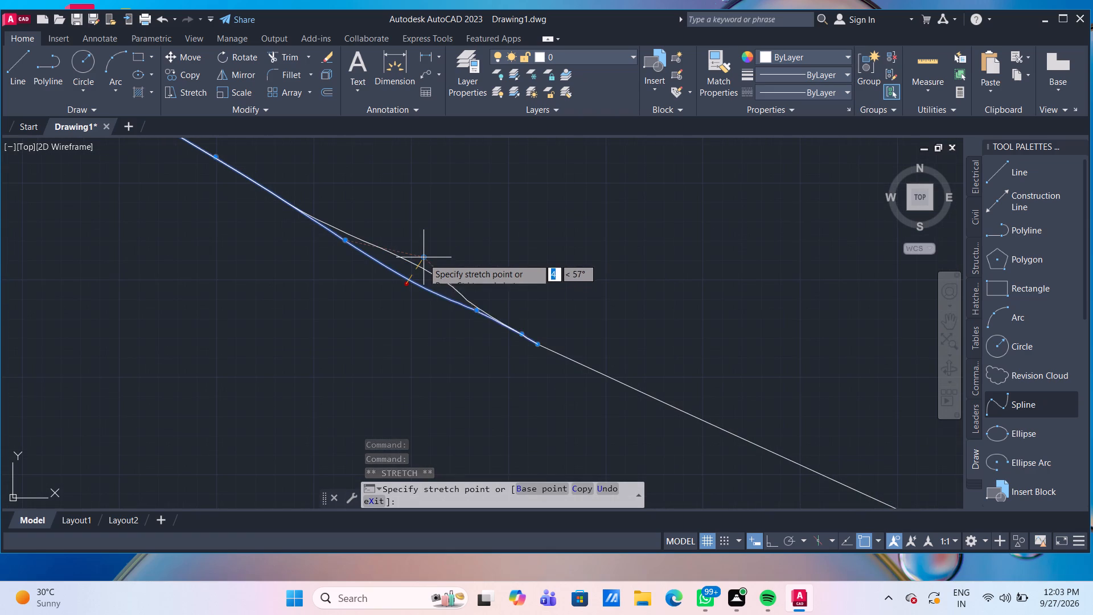
{"action": "left_click", "coordinate": [418, 265]}
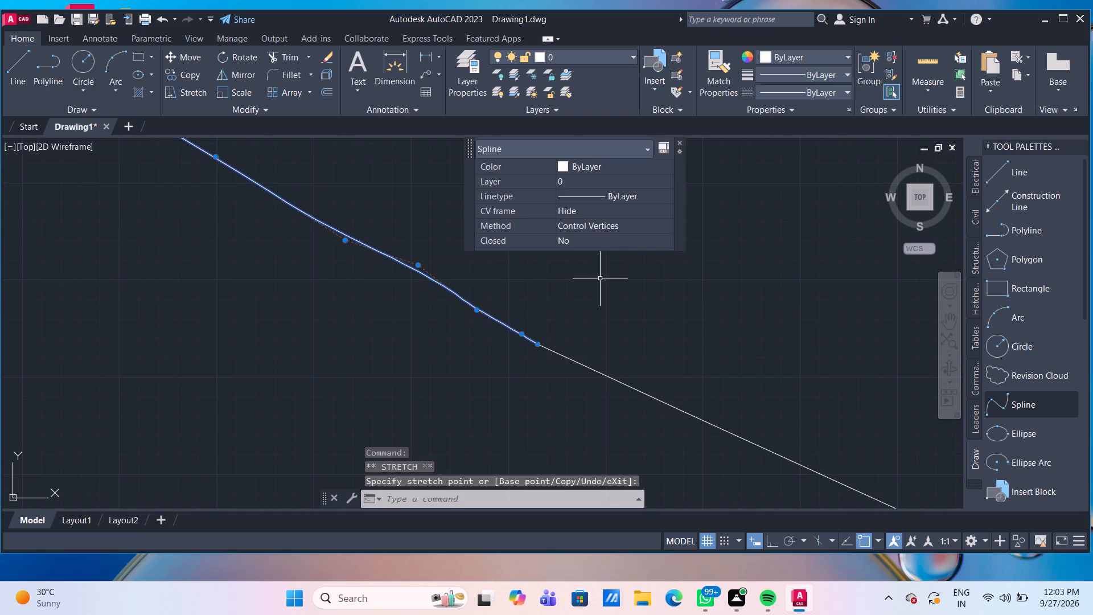
{"action": "key", "text": "Escape"}
{"action": "scroll", "coordinate": [643, 290], "scroll_direction": "down", "scroll_amount": 6}
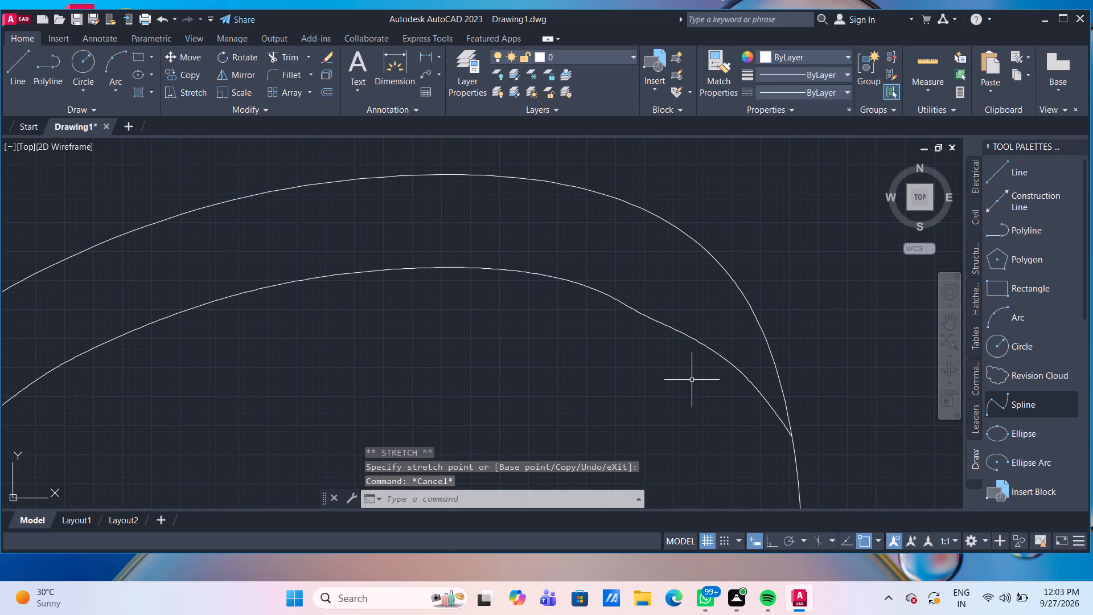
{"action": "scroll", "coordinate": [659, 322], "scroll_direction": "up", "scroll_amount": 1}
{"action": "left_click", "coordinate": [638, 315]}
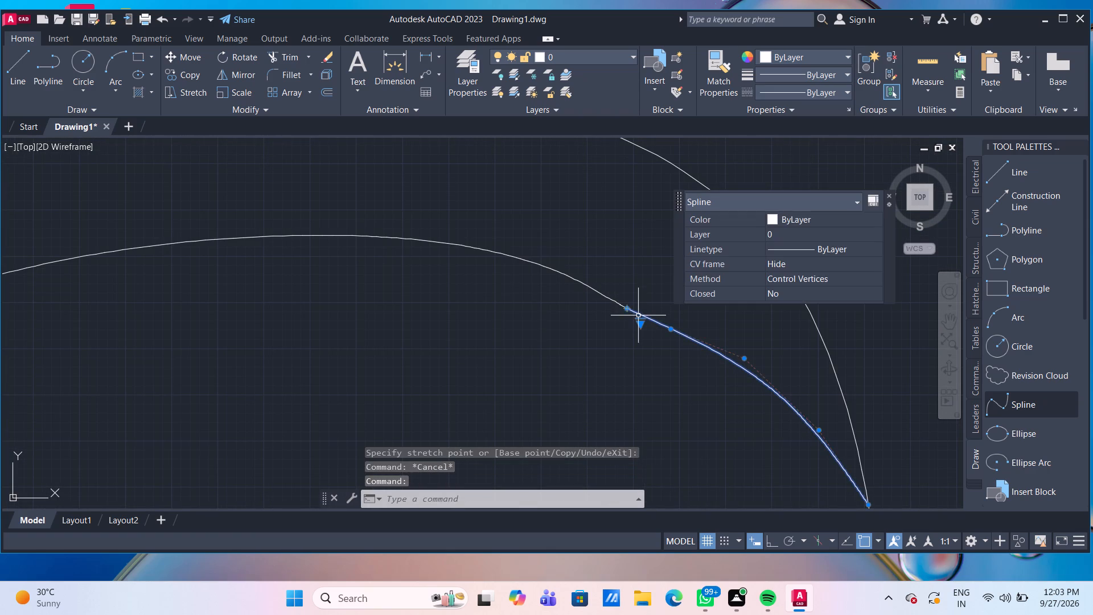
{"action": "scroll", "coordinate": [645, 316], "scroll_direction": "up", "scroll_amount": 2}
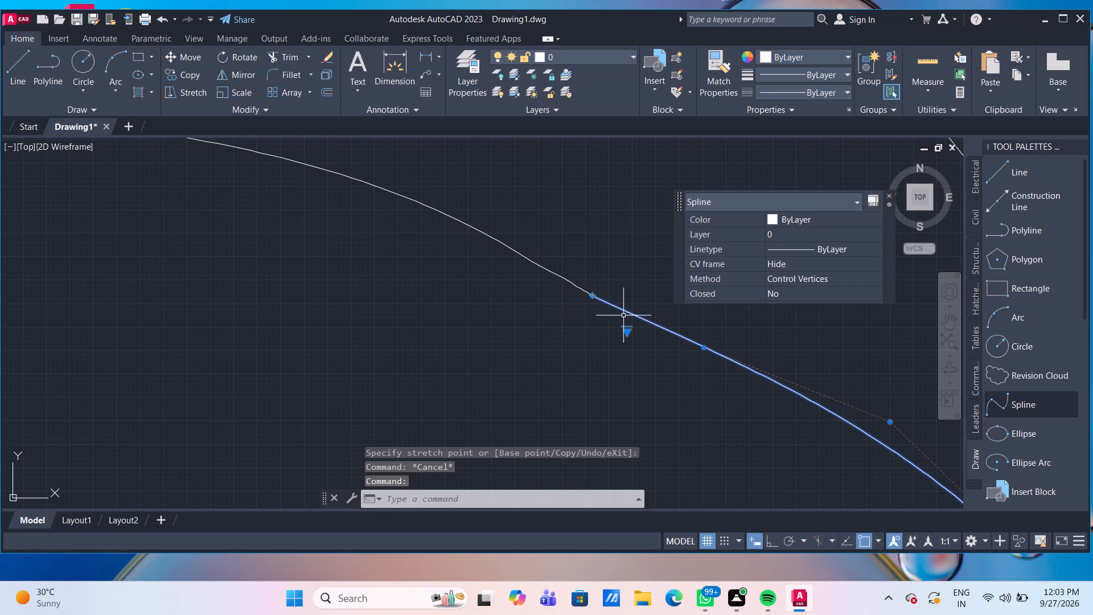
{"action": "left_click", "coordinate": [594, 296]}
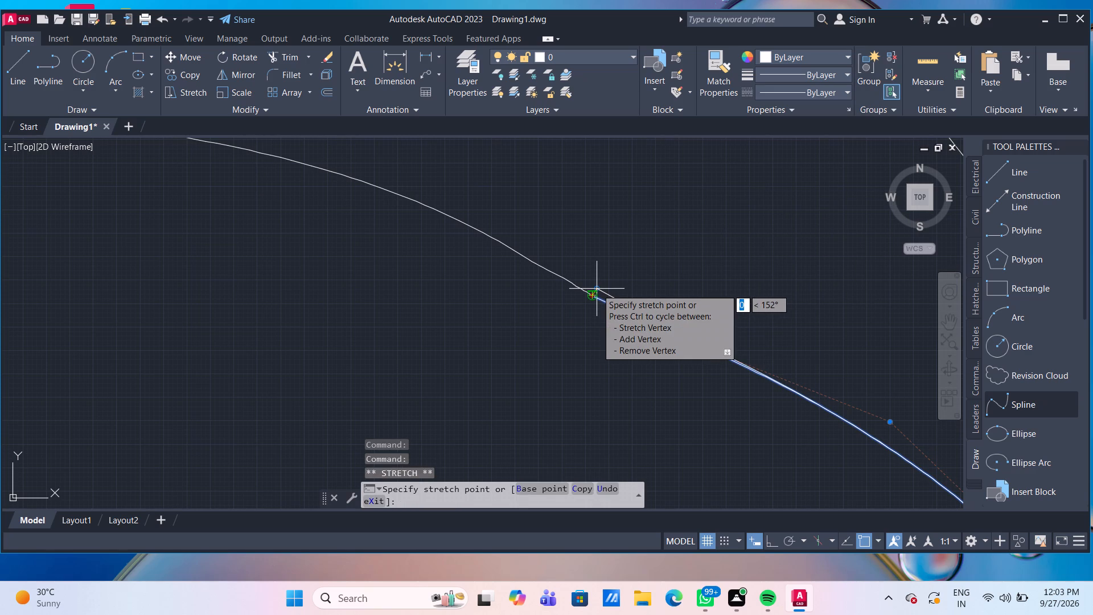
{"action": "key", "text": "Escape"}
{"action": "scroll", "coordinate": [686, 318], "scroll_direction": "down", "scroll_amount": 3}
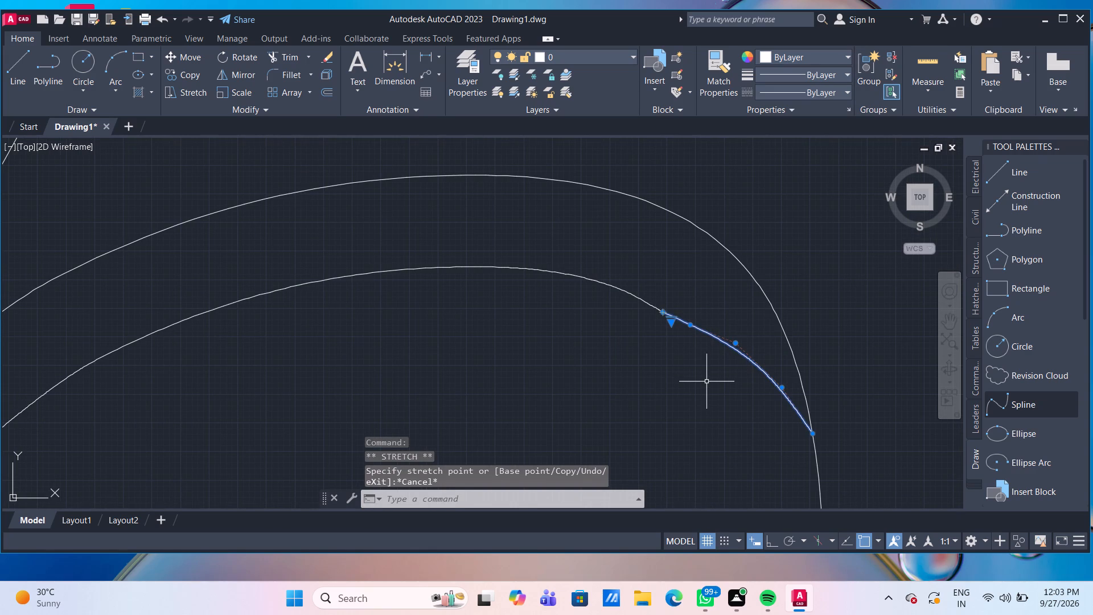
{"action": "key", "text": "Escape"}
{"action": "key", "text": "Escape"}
Copy the outer loop spline from its junction with the short spline to a point about 242 units away at 291°.
{"action": "scroll", "coordinate": [706, 382], "scroll_direction": "down", "scroll_amount": 2}
{"action": "scroll", "coordinate": [708, 381], "scroll_direction": "up", "scroll_amount": 1}
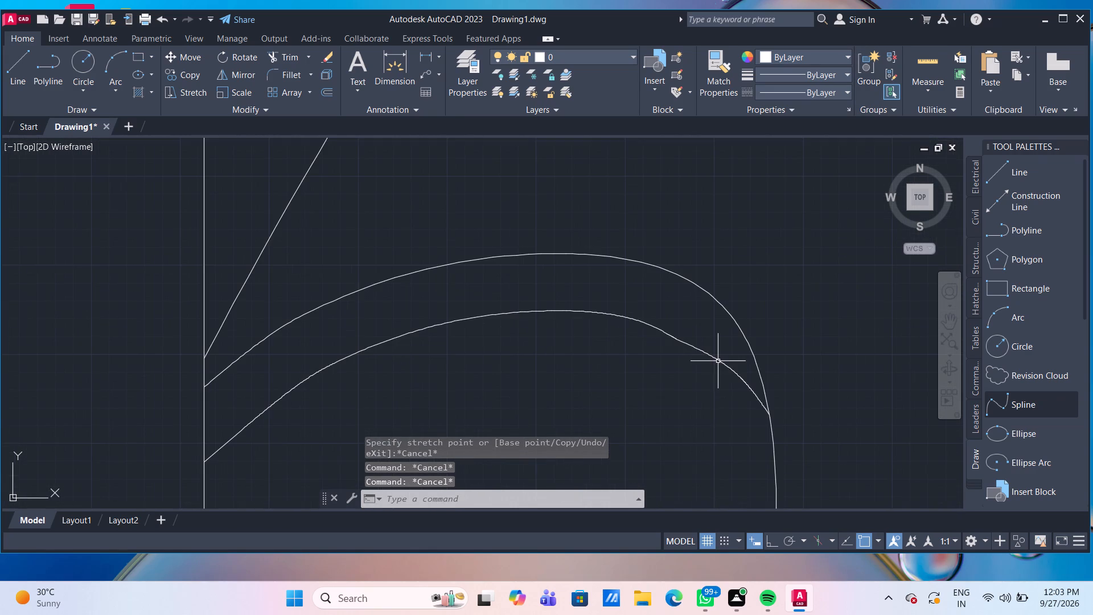
{"action": "middle_click_drag", "start_coordinate": [716, 360], "coordinate": [618, 331]}
{"action": "scroll", "coordinate": [618, 331], "scroll_direction": "down", "scroll_amount": 1}
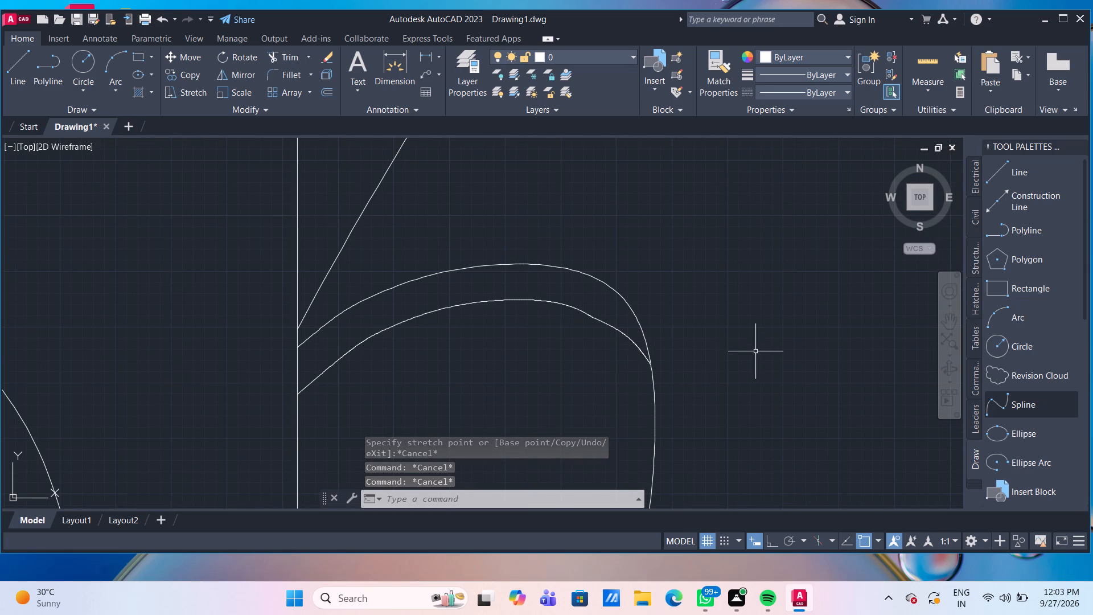
{"action": "scroll", "coordinate": [624, 310], "scroll_direction": "up", "scroll_amount": 2}
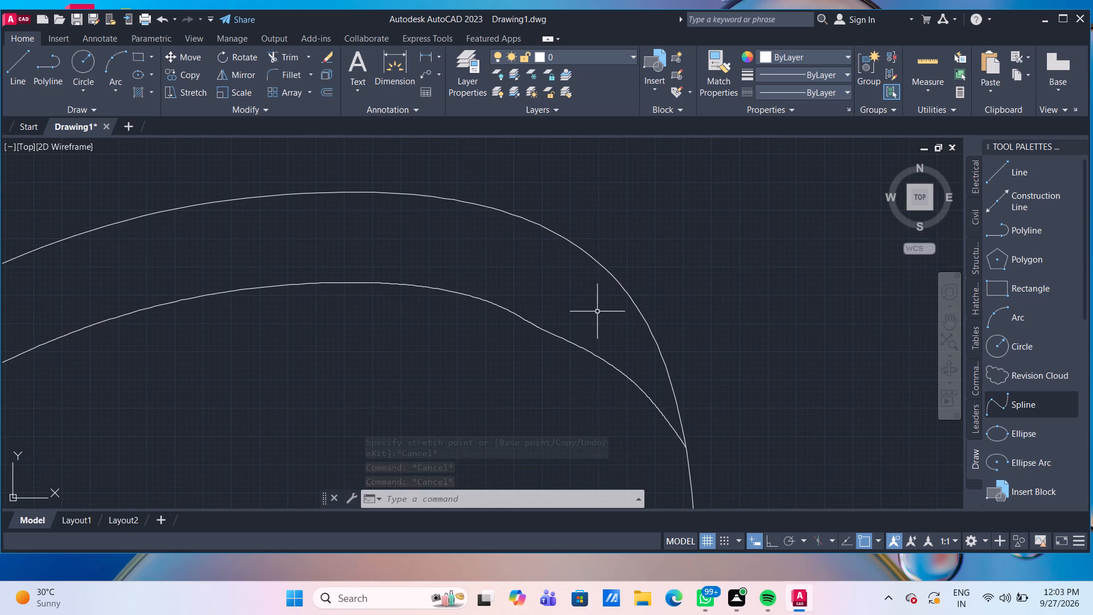
{"action": "left_click", "coordinate": [609, 269]}
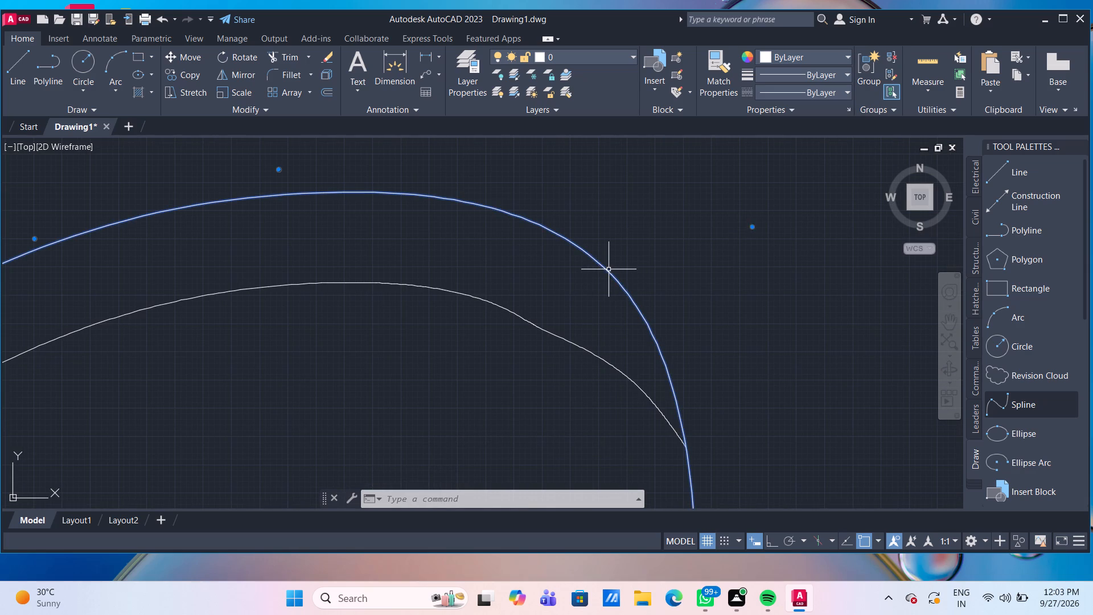
{"action": "scroll", "coordinate": [592, 302], "scroll_direction": "down", "scroll_amount": 3}
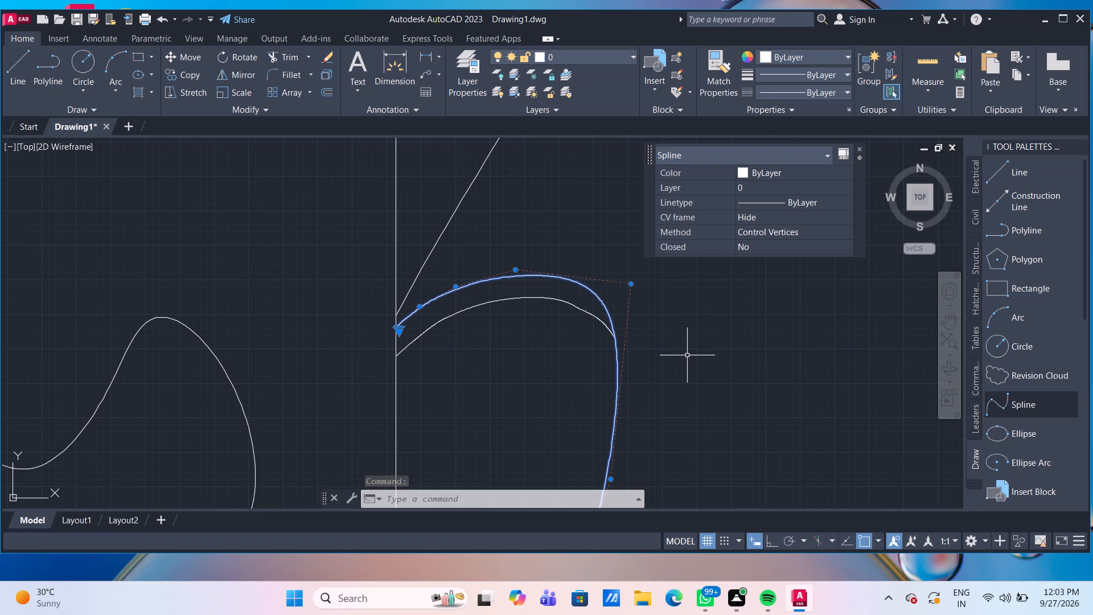
{"action": "type", "text": "CO"}
{"action": "key", "text": "Return"}
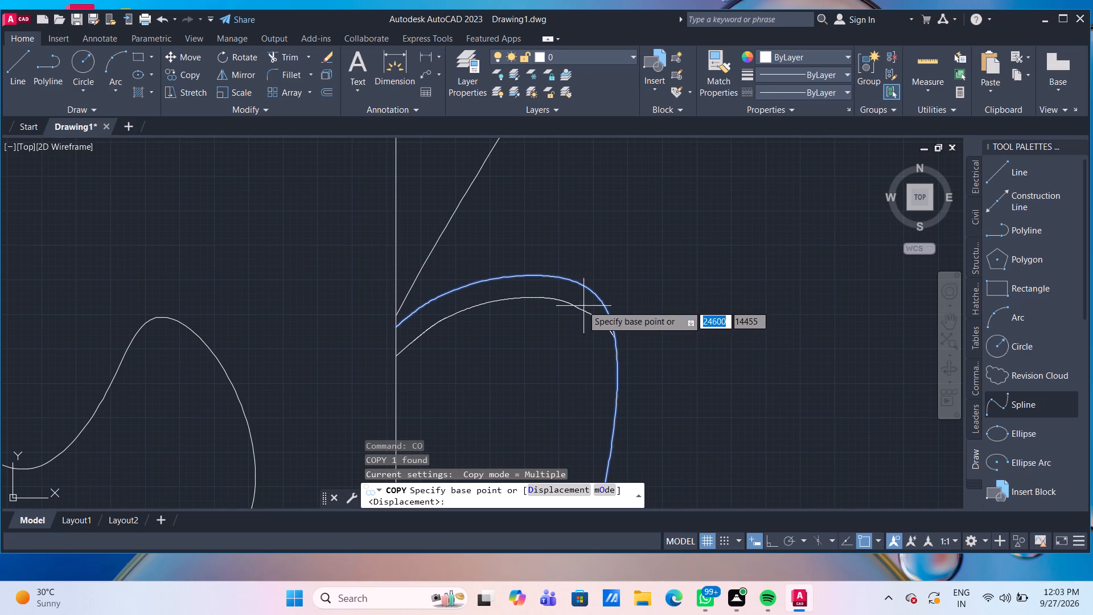
{"action": "left_click", "coordinate": [617, 338]}
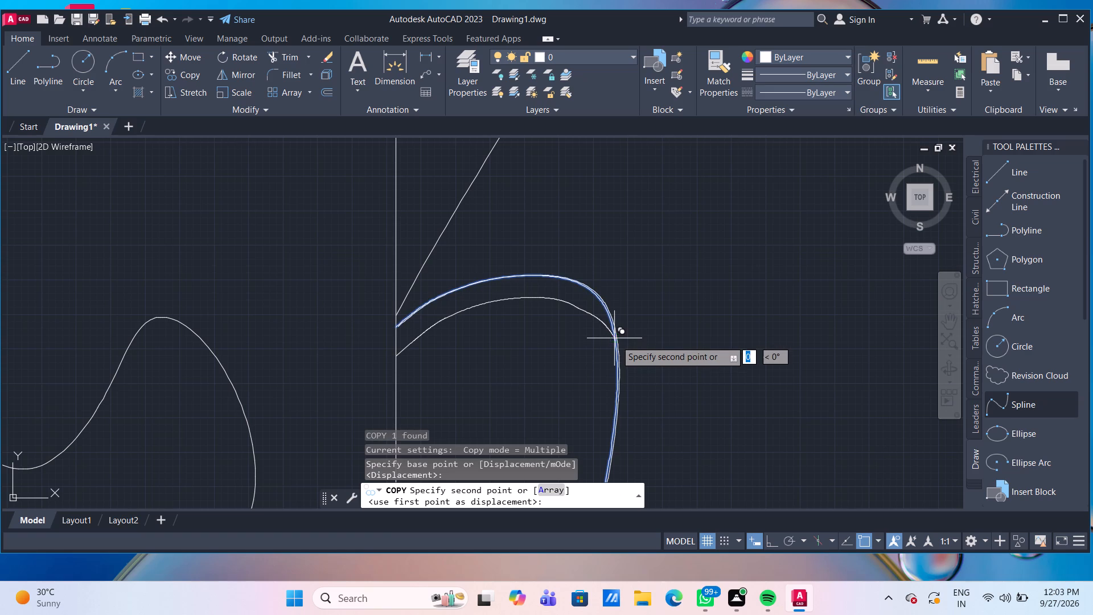
{"action": "scroll", "coordinate": [613, 364], "scroll_direction": "up", "scroll_amount": 2}
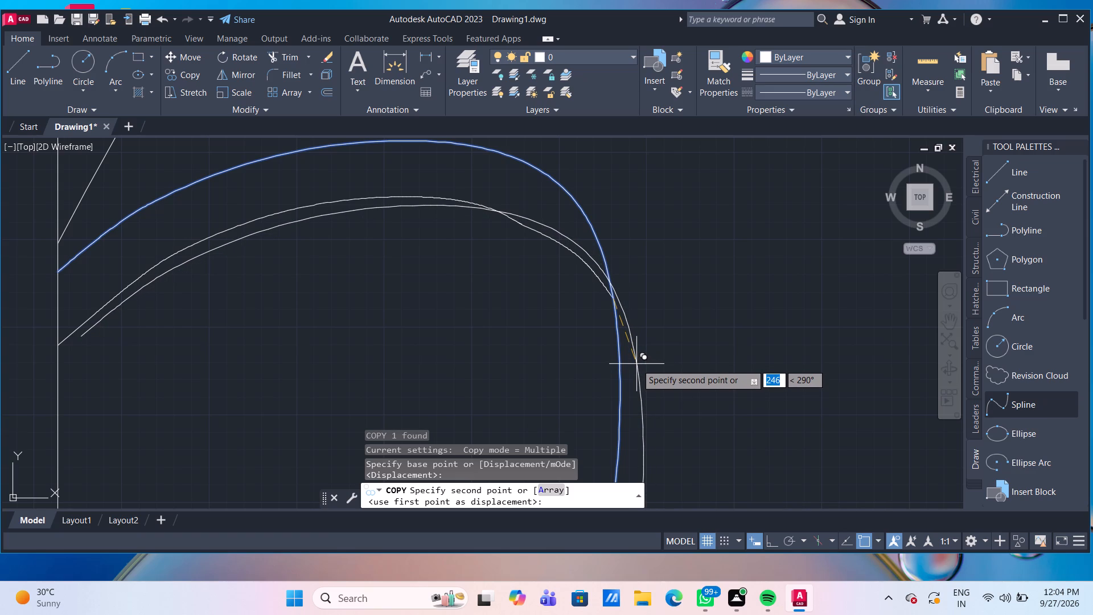
{"action": "left_click", "coordinate": [638, 362]}
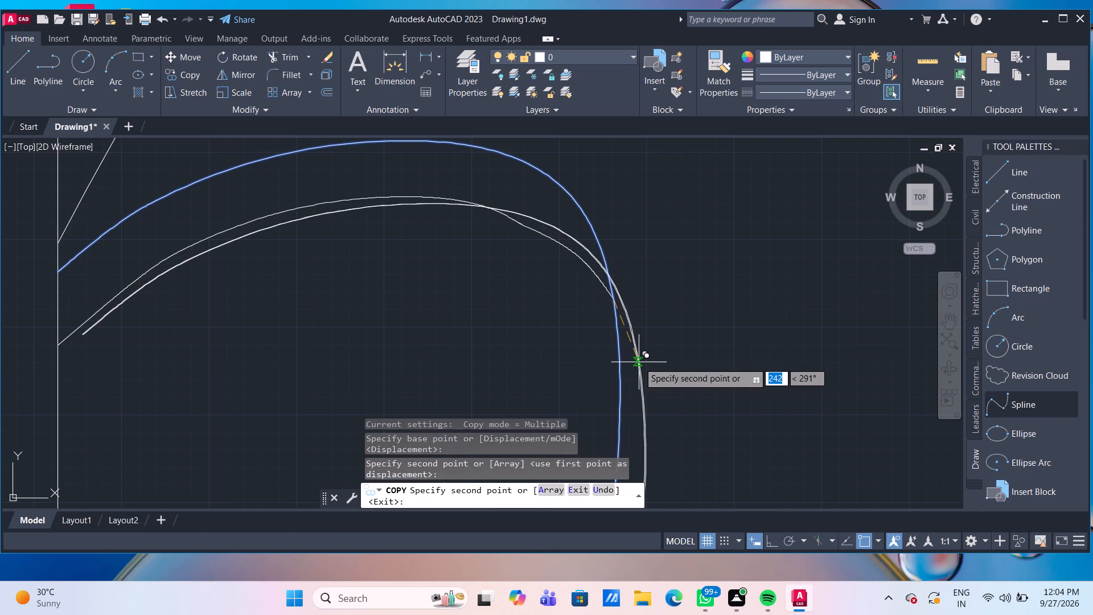
{"action": "key", "text": "Escape"}
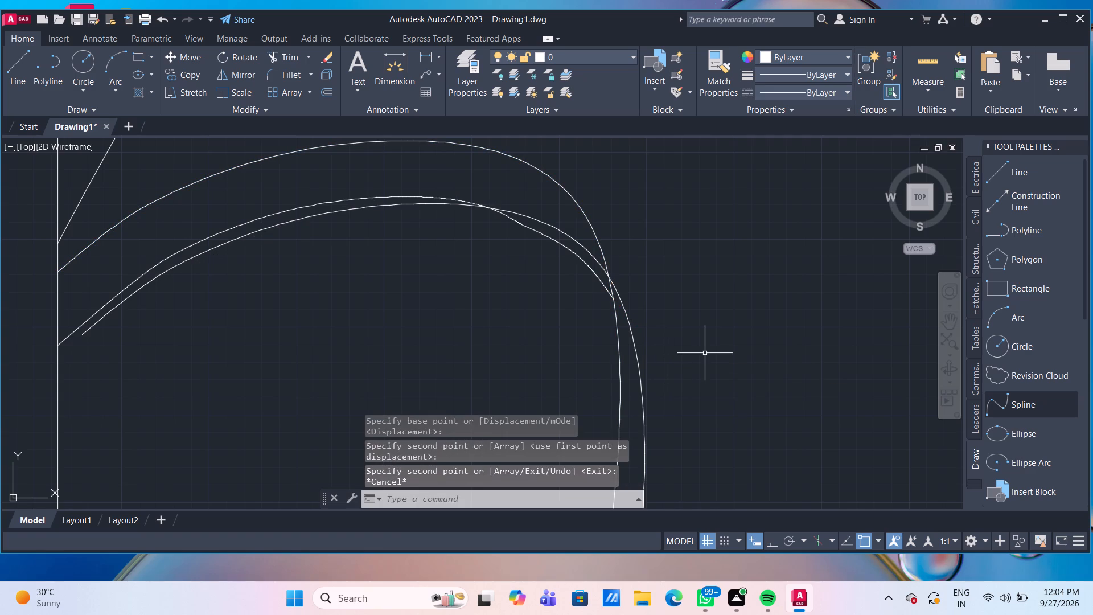
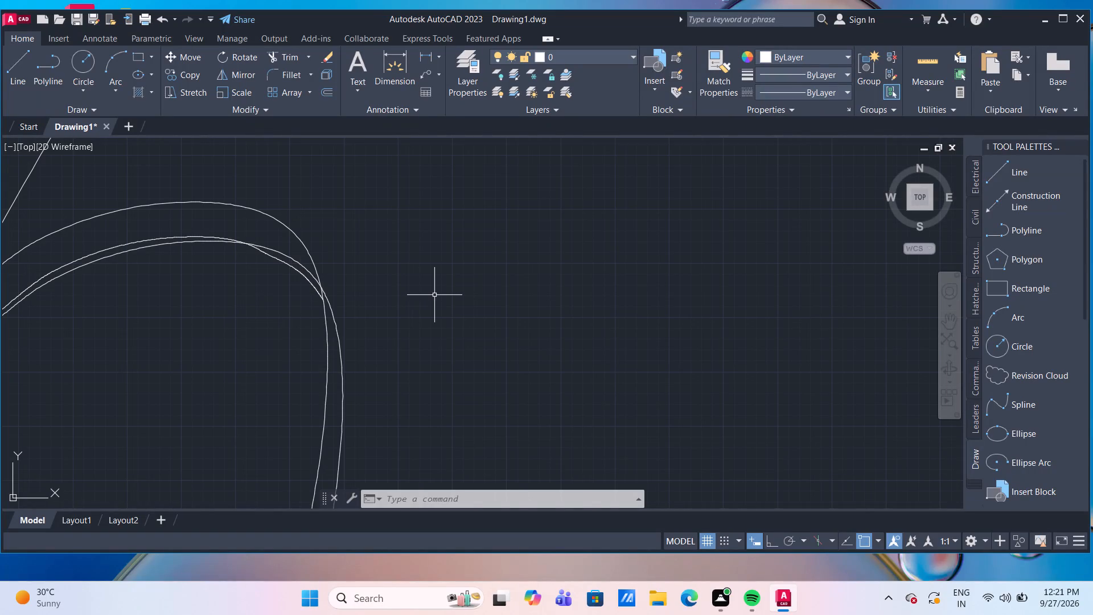
Trim away the lower inner offset curve and the copied spline's surplus beyond its crossing with the loop's outer edge.
{"action": "type", "text": "TR"}
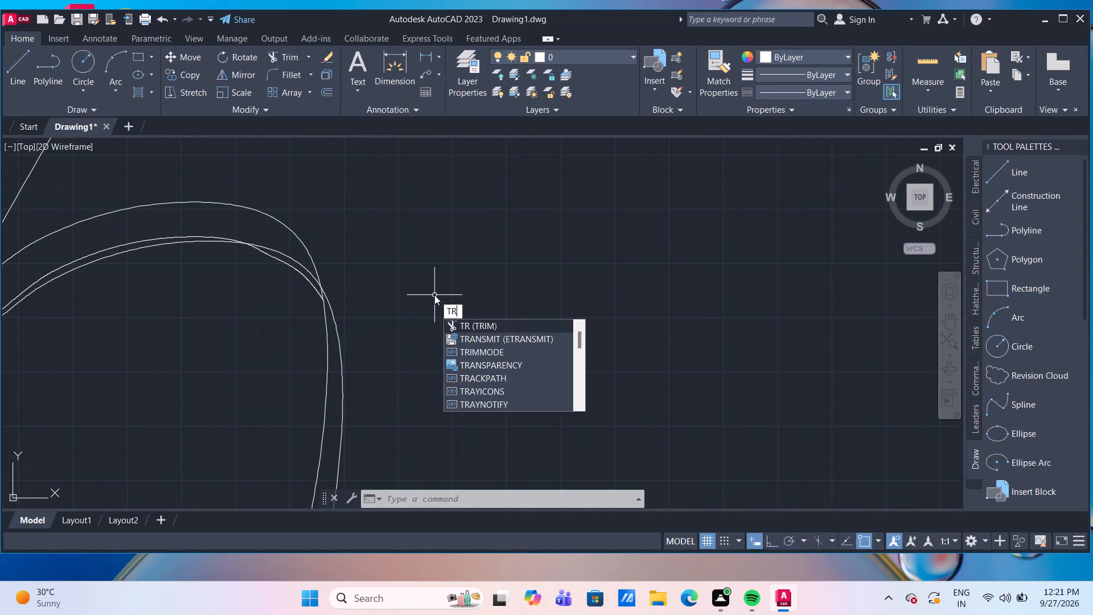
{"action": "key", "text": "Return"}
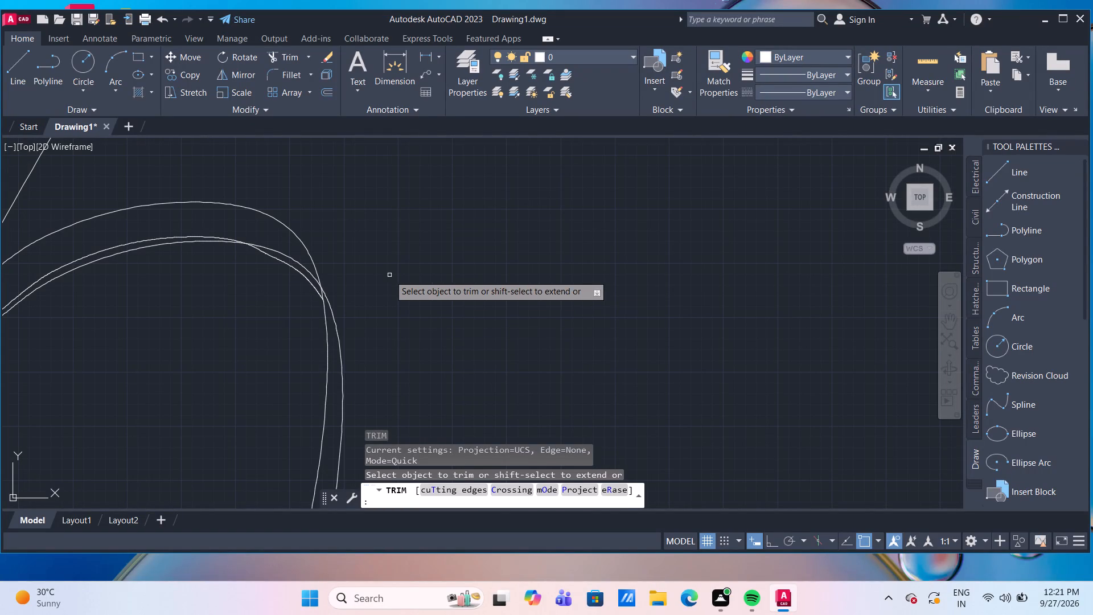
{"action": "left_click", "coordinate": [291, 268]}
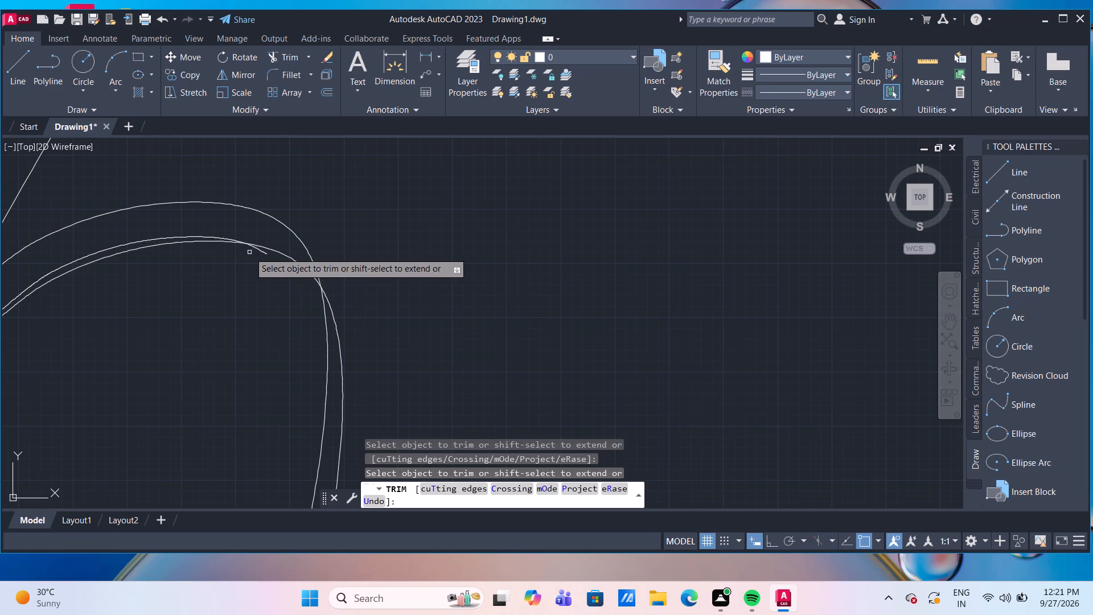
{"action": "left_click", "coordinate": [261, 253]}
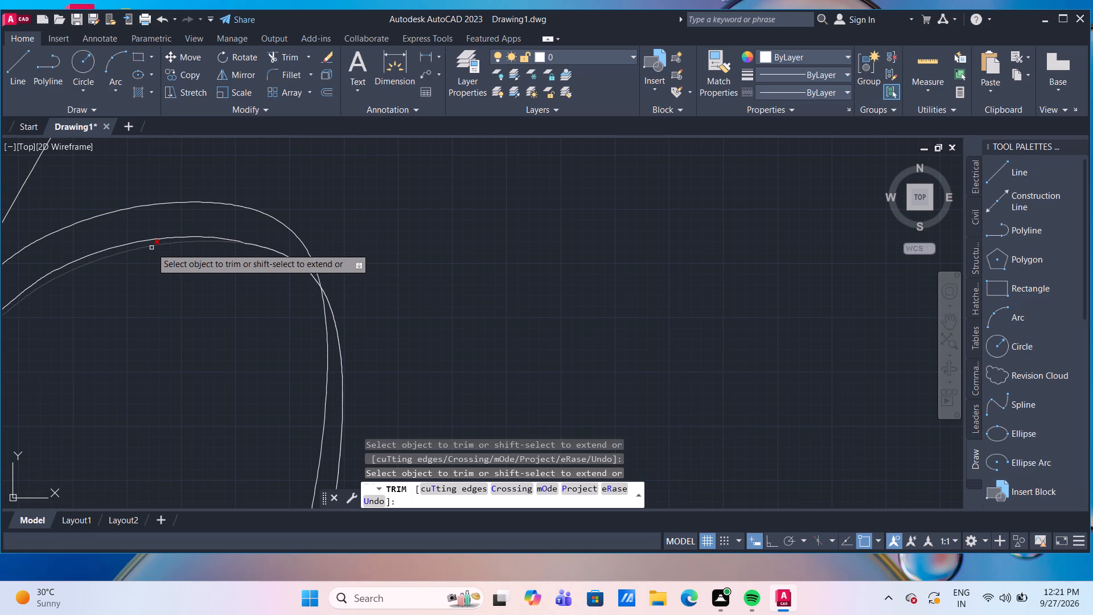
{"action": "scroll", "coordinate": [151, 248], "scroll_direction": "down", "scroll_amount": 1}
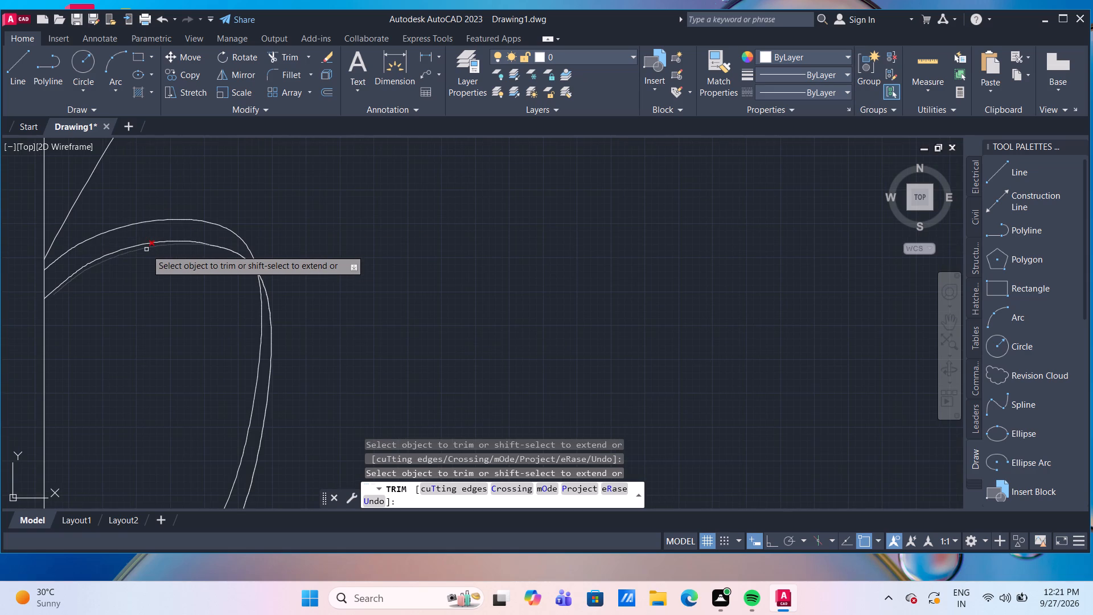
{"action": "left_click", "coordinate": [142, 249]}
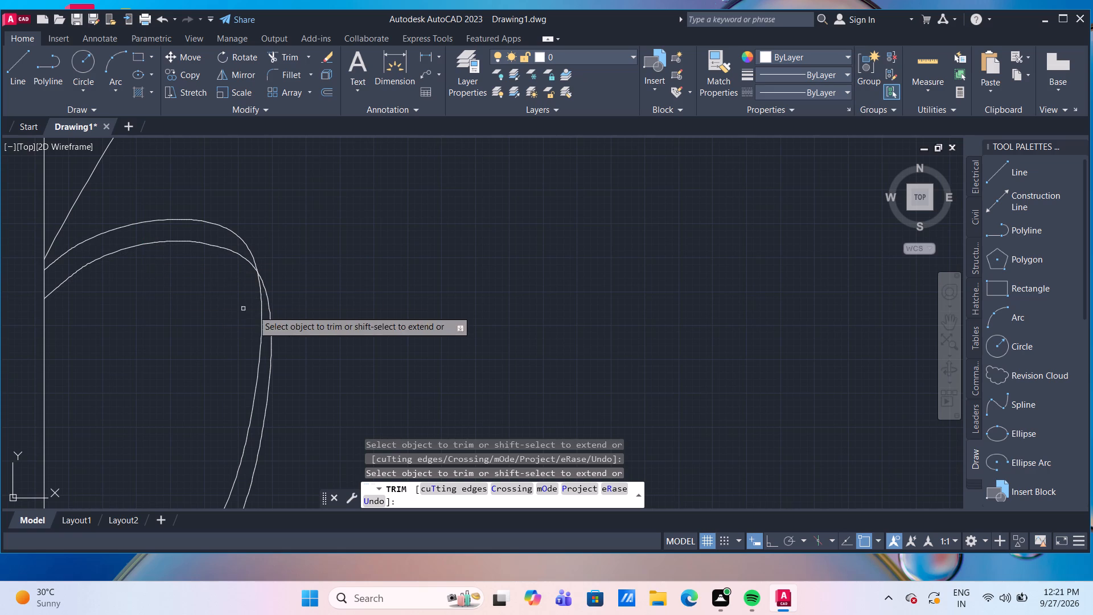
{"action": "left_click", "coordinate": [268, 294]}
{"action": "scroll", "coordinate": [268, 294], "scroll_direction": "down", "scroll_amount": 1}
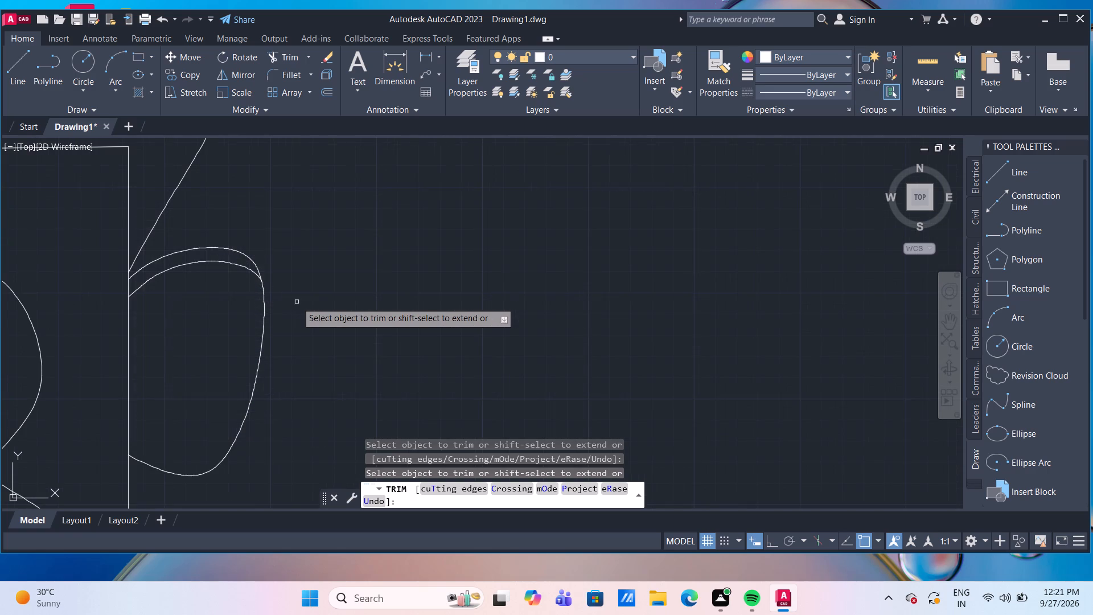
{"action": "scroll", "coordinate": [297, 299], "scroll_direction": "down", "scroll_amount": 3}
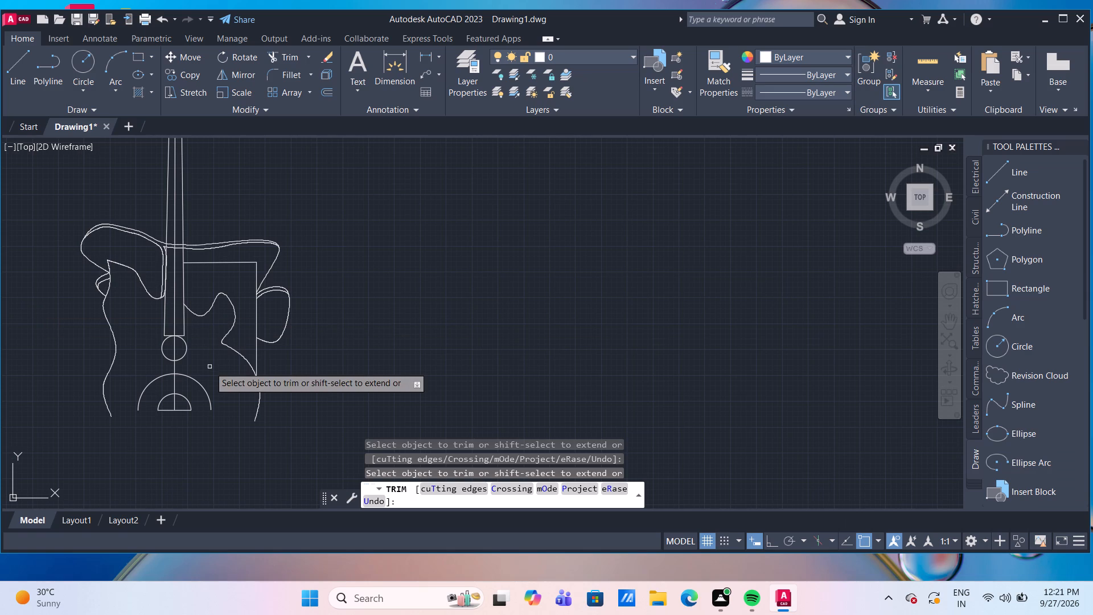
{"action": "key", "text": "Escape"}
Move the circle below the neck straight up by its radius, from its bottom quadrant to its centre.
{"action": "scroll", "coordinate": [196, 326], "scroll_direction": "up", "scroll_amount": 1}
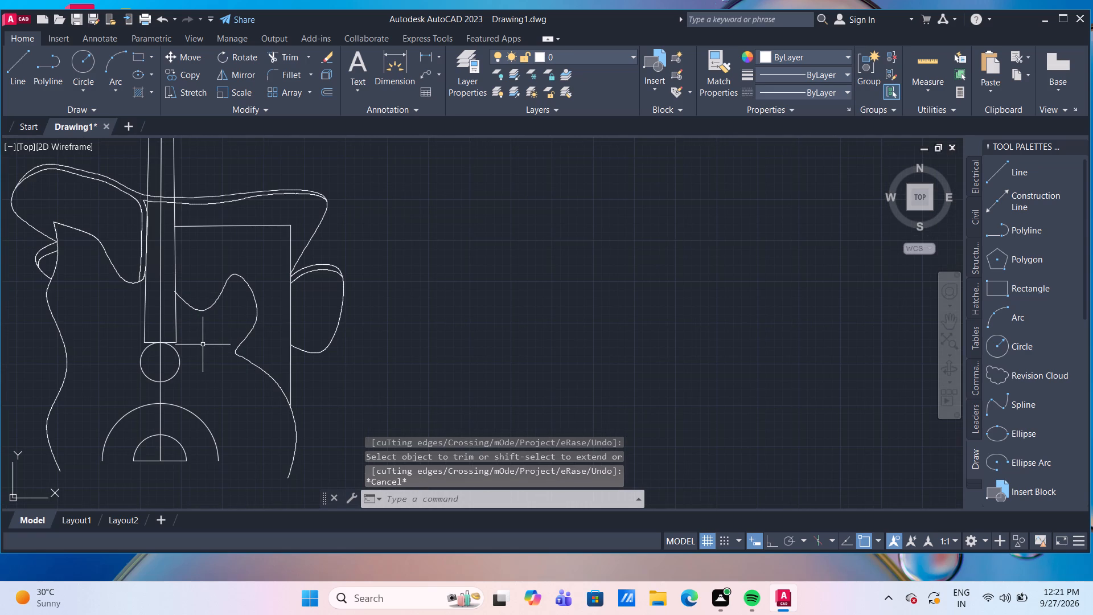
{"action": "middle_click_drag", "start_coordinate": [203, 345], "coordinate": [256, 366]}
{"action": "scroll", "coordinate": [270, 313], "scroll_direction": "up", "scroll_amount": 1}
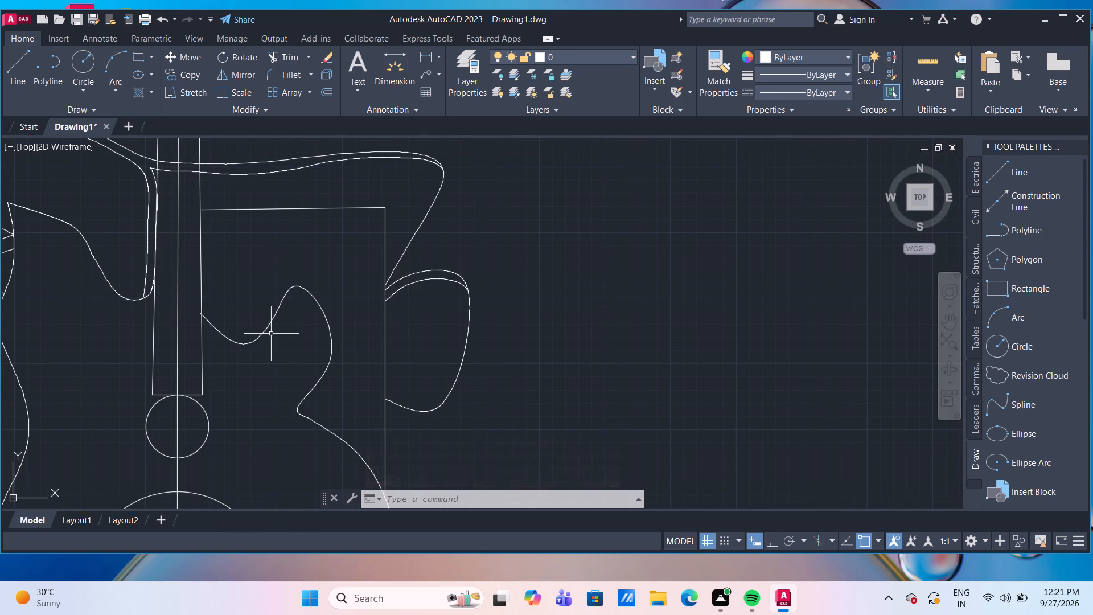
{"action": "left_click", "coordinate": [199, 449]}
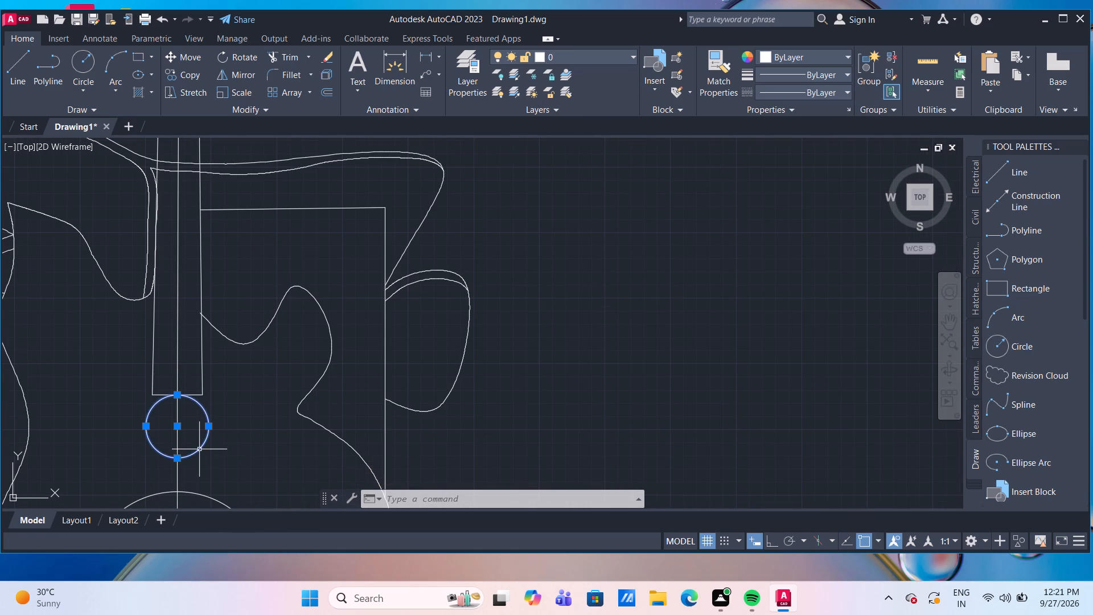
{"action": "key", "text": "m"}
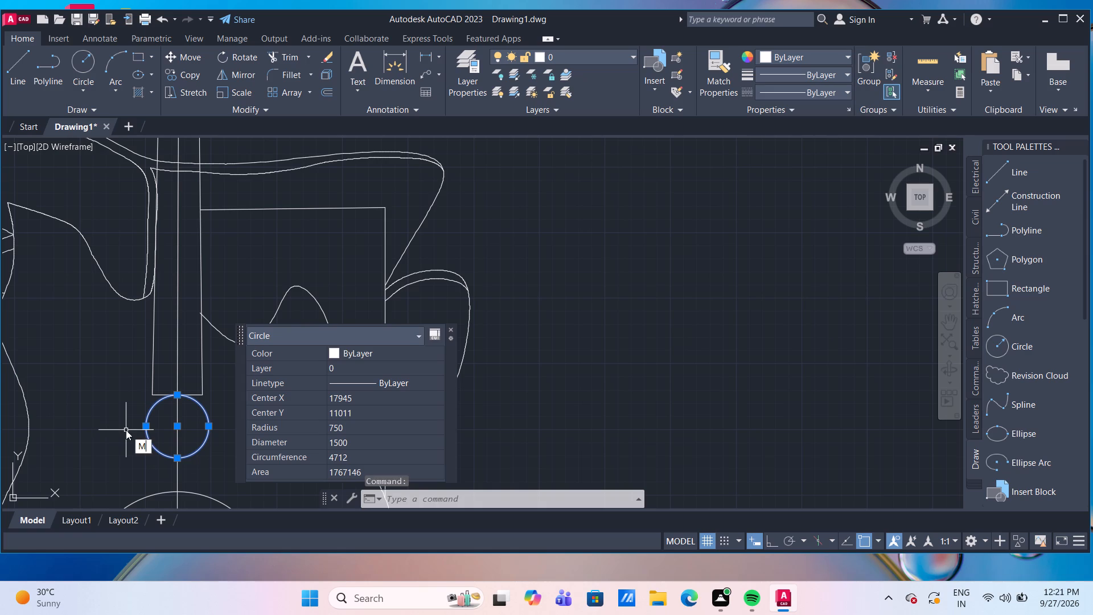
{"action": "key", "text": "Return"}
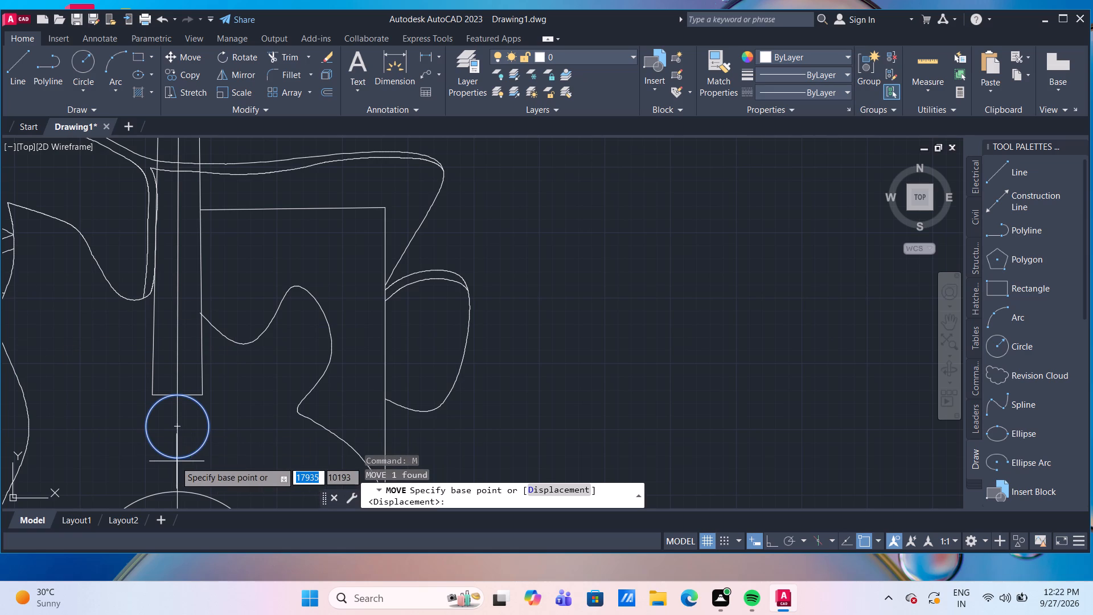
{"action": "left_click", "coordinate": [175, 461]}
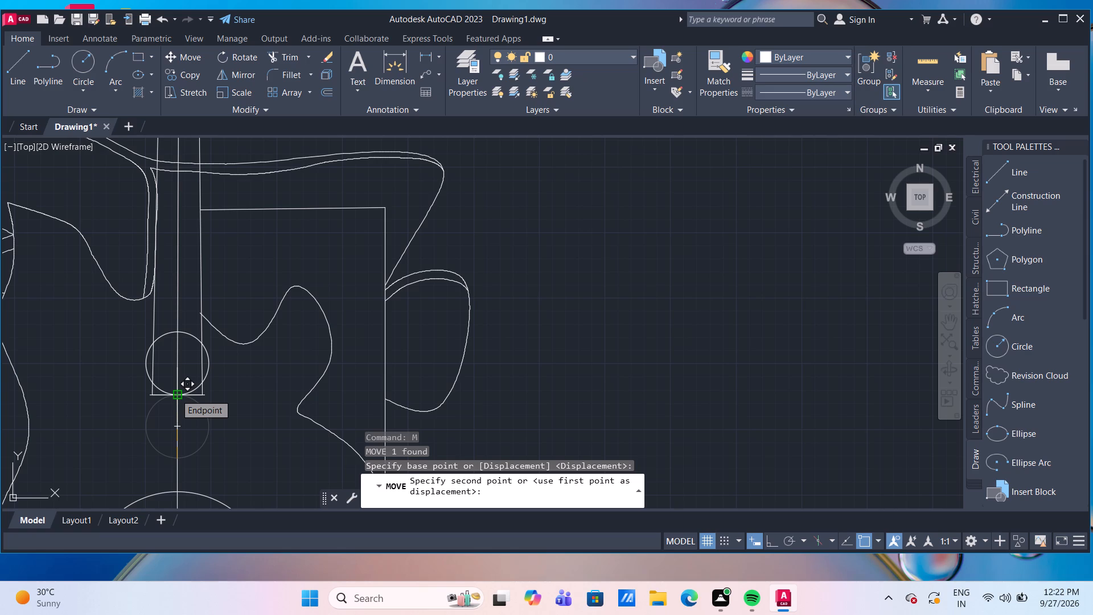
{"action": "left_click", "coordinate": [175, 425]}
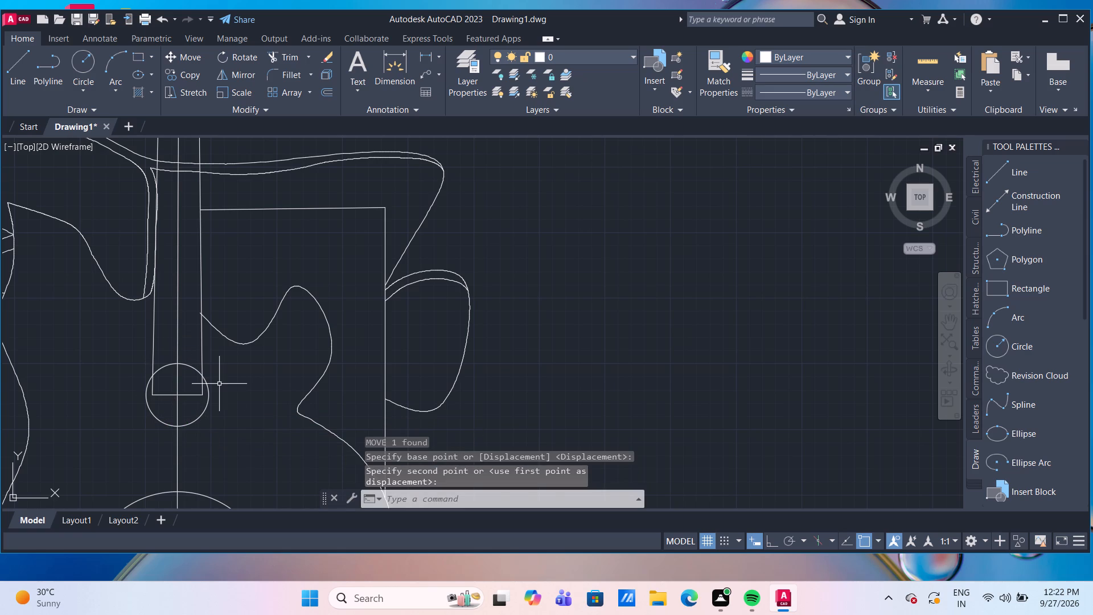
Offset the neck's bottom edge line upward through the top quadrant of the moved circle.
{"action": "scroll", "coordinate": [206, 407], "scroll_direction": "up", "scroll_amount": 2}
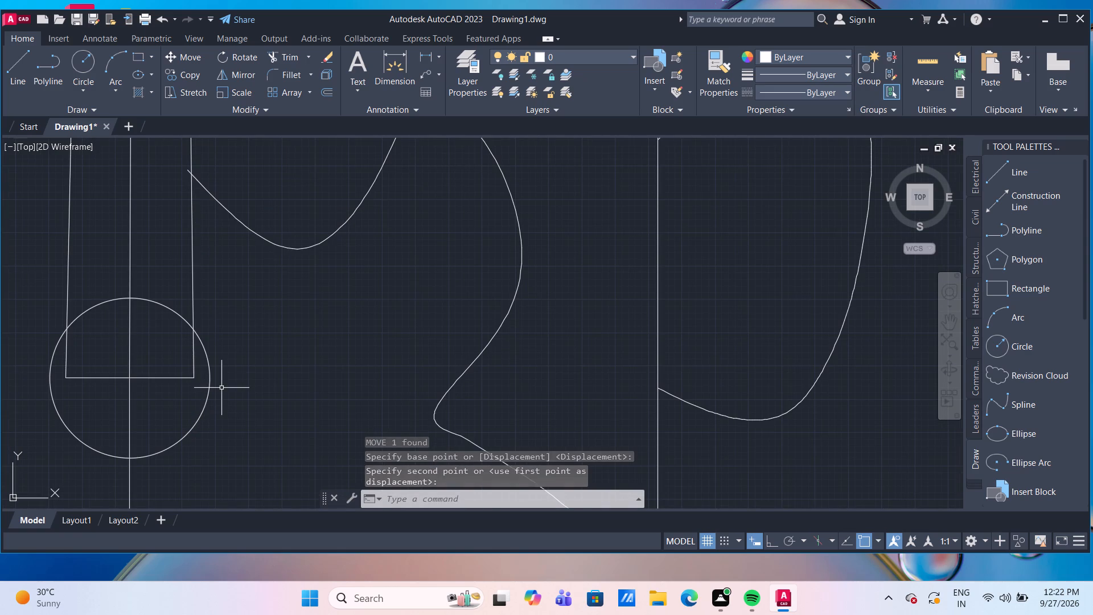
{"action": "scroll", "coordinate": [221, 388], "scroll_direction": "down", "scroll_amount": 3}
{"action": "scroll", "coordinate": [219, 374], "scroll_direction": "up", "scroll_amount": 2}
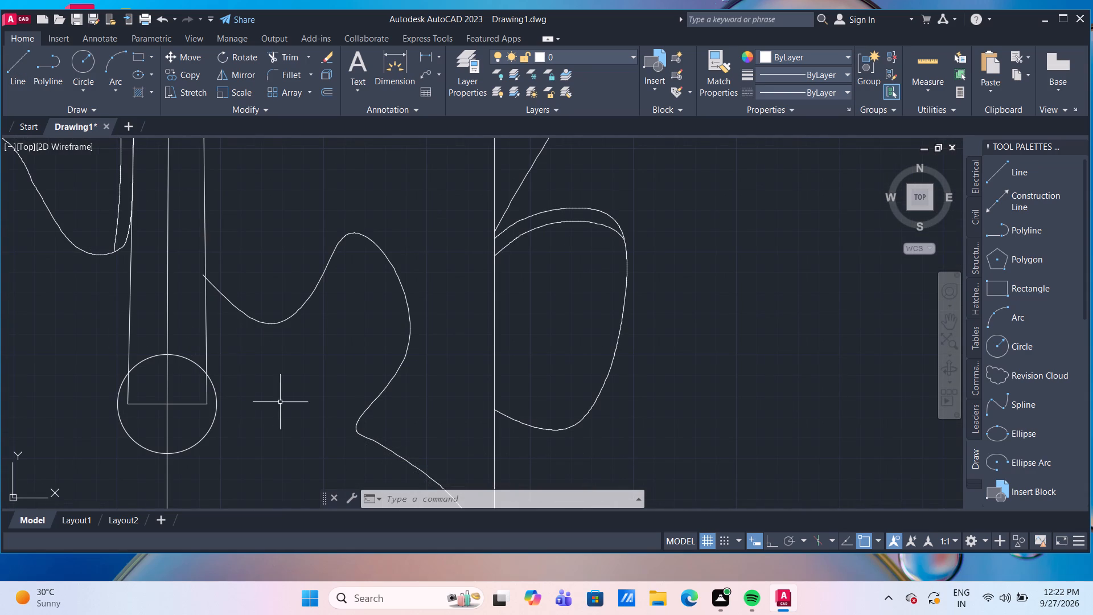
{"action": "key", "text": "o"}
{"action": "key", "text": "Return"}
{"action": "key", "text": "Return"}
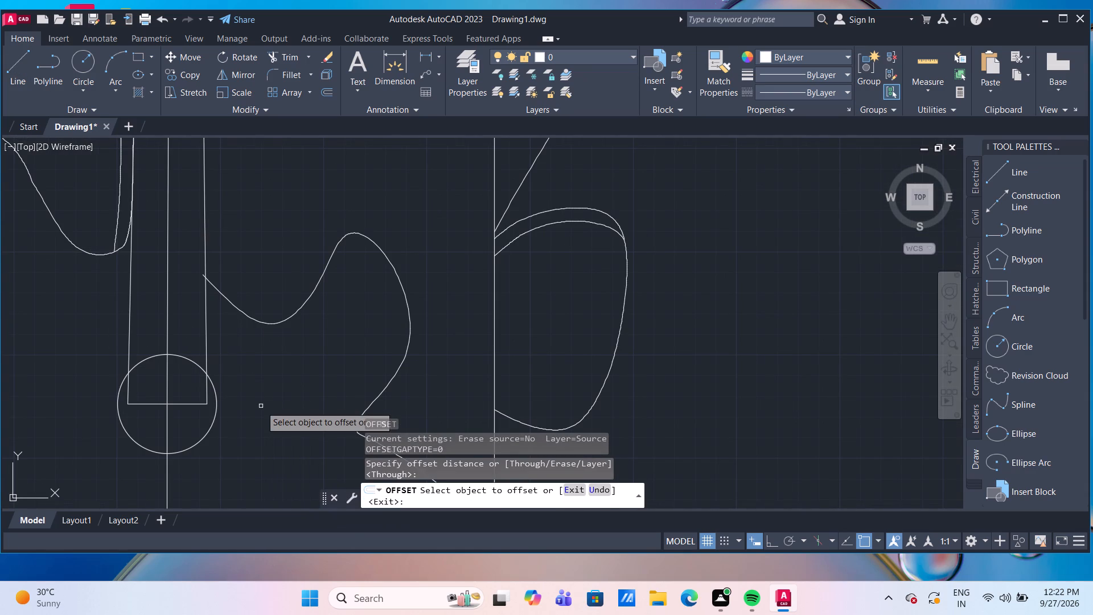
{"action": "left_click", "coordinate": [184, 405]}
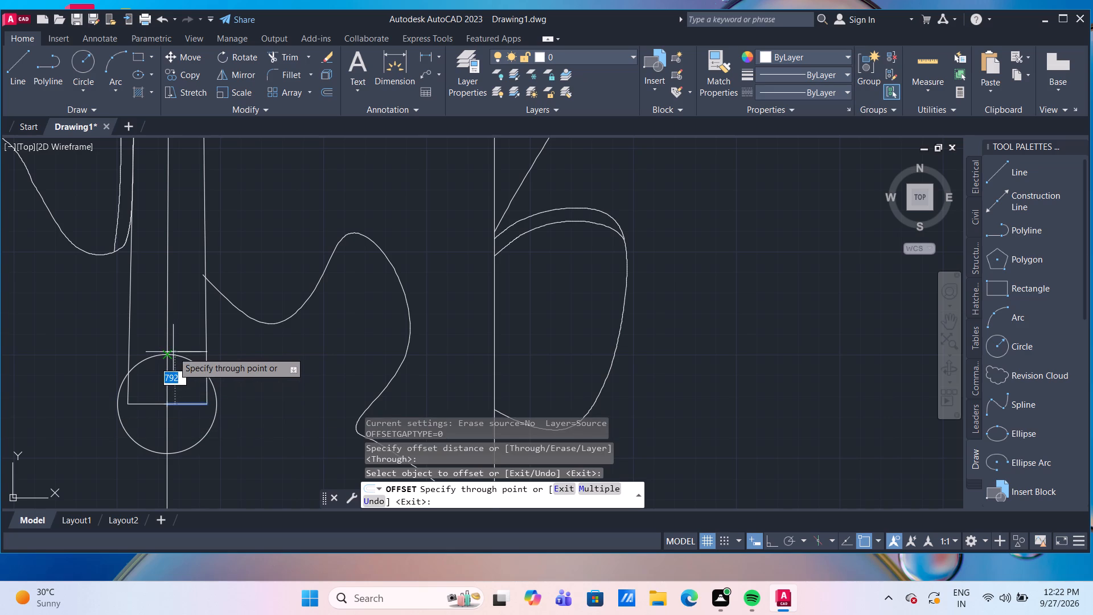
{"action": "left_click", "coordinate": [165, 355]}
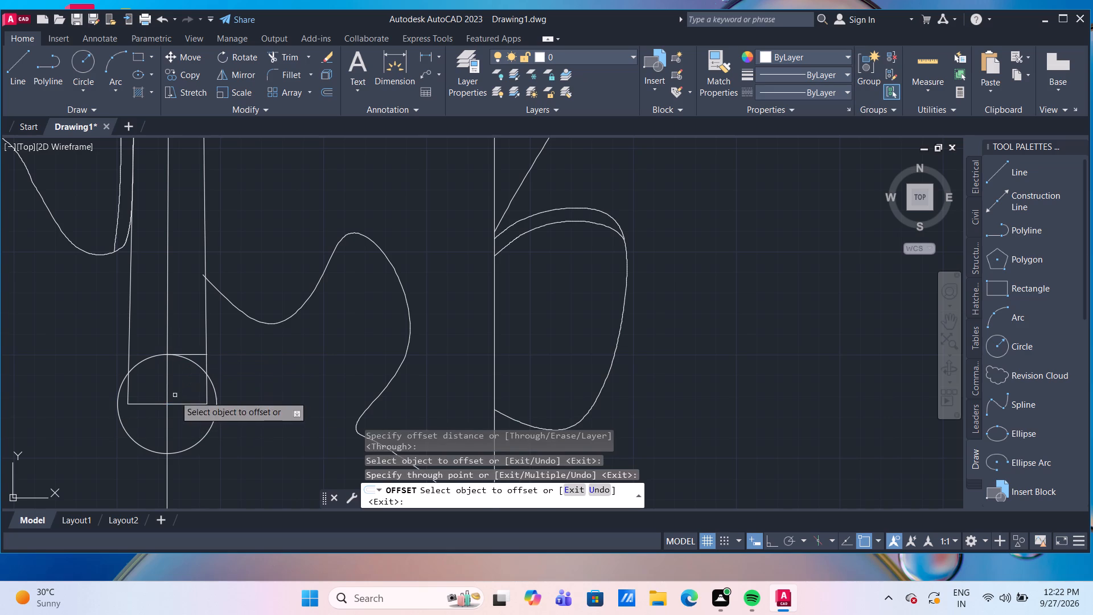
{"action": "key", "text": "Escape"}
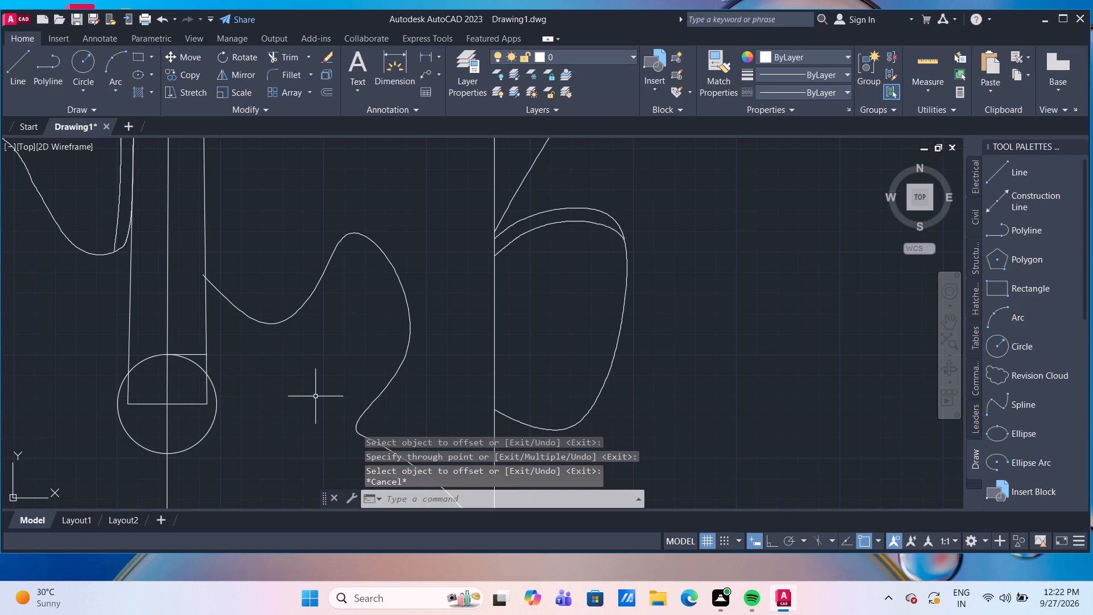
Extend the offset line across the circle's top to the neck's opposite side edge.
{"action": "type", "text": "TR"}
{"action": "key", "text": "Return"}
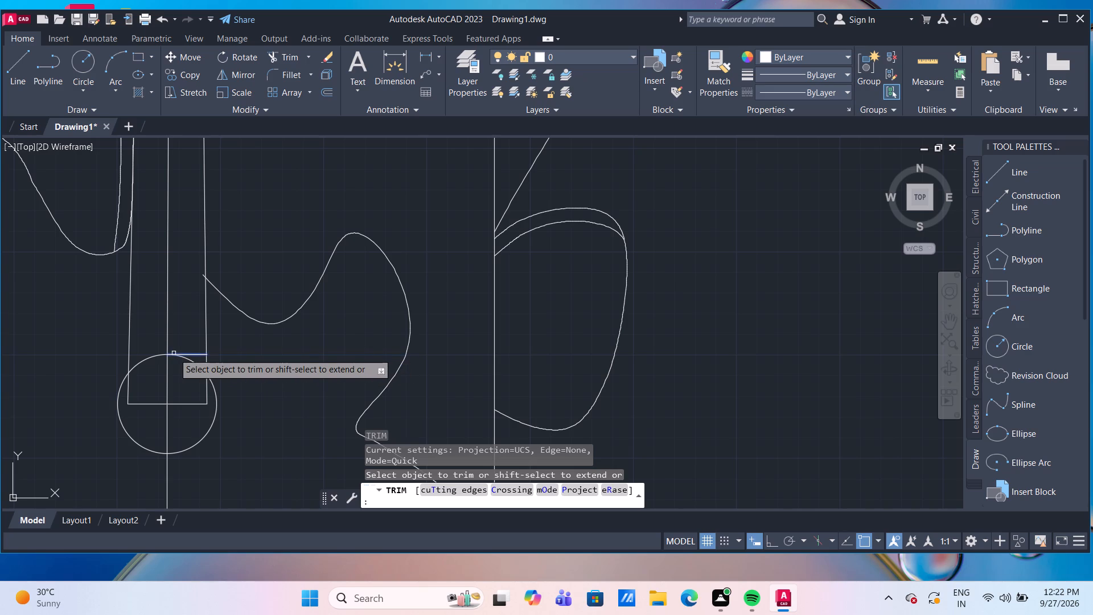
{"action": "left_click", "coordinate": [171, 355], "text": "shift"}
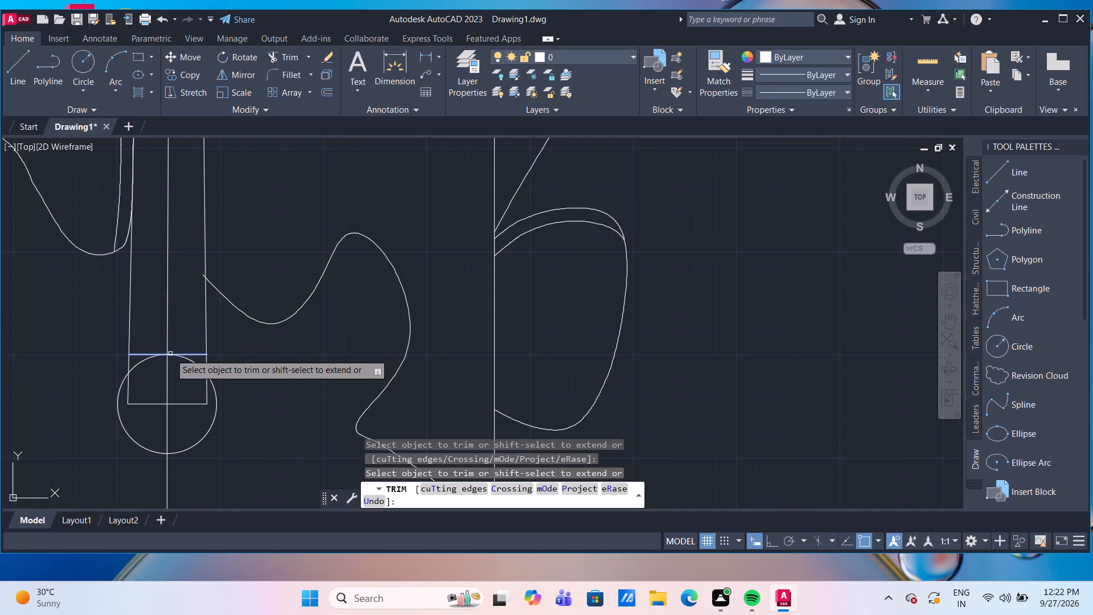
{"action": "left_click", "coordinate": [170, 354], "text": "shift"}
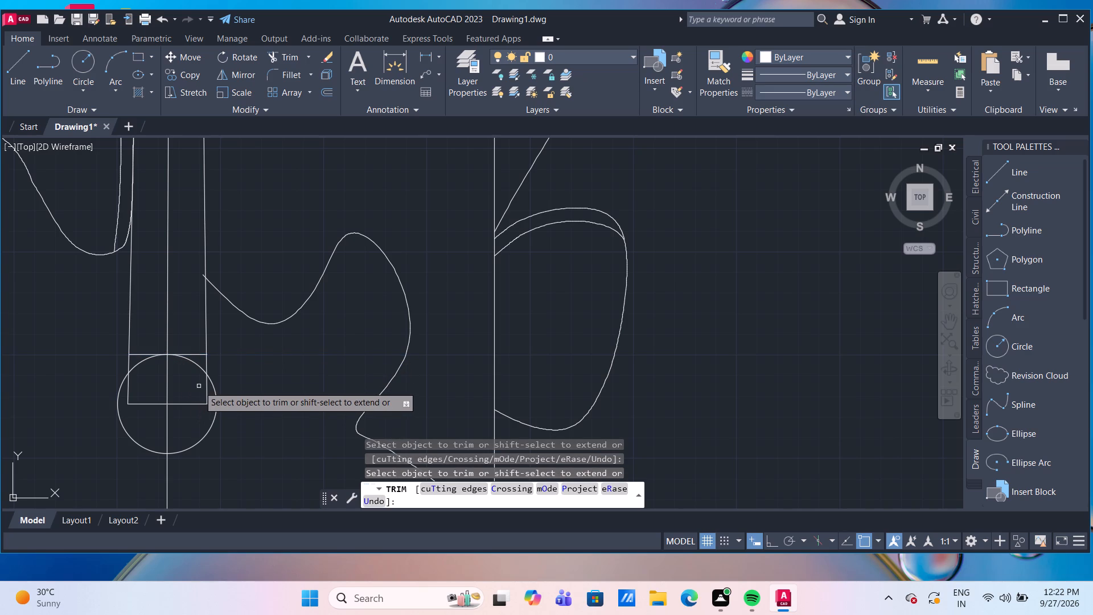
Trim both neck side edges just below the new bottom line, down to the circle.
{"action": "left_click", "coordinate": [207, 364]}
{"action": "scroll", "coordinate": [204, 363], "scroll_direction": "up", "scroll_amount": 2}
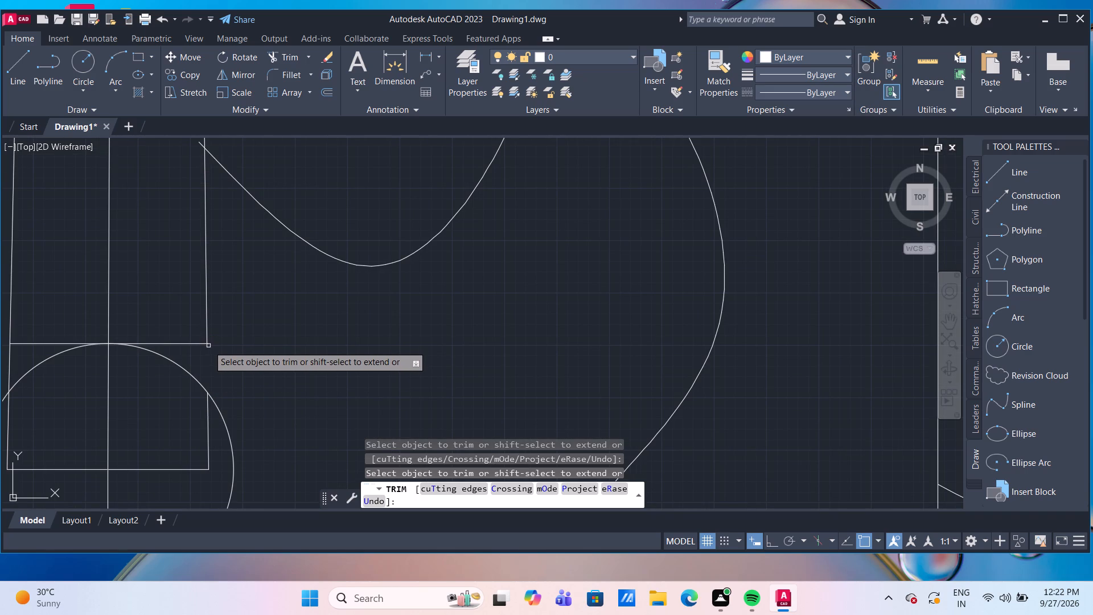
{"action": "left_click", "coordinate": [209, 346]}
{"action": "scroll", "coordinate": [212, 347], "scroll_direction": "down", "scroll_amount": 2}
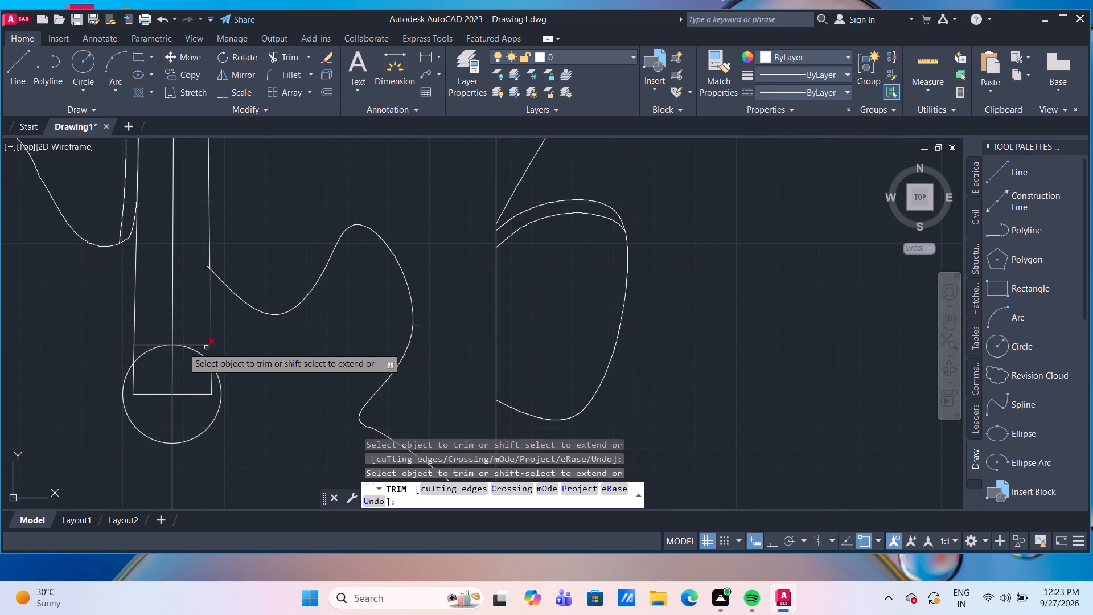
{"action": "scroll", "coordinate": [140, 330], "scroll_direction": "up", "scroll_amount": 3}
{"action": "scroll", "coordinate": [111, 388], "scroll_direction": "up", "scroll_amount": 2}
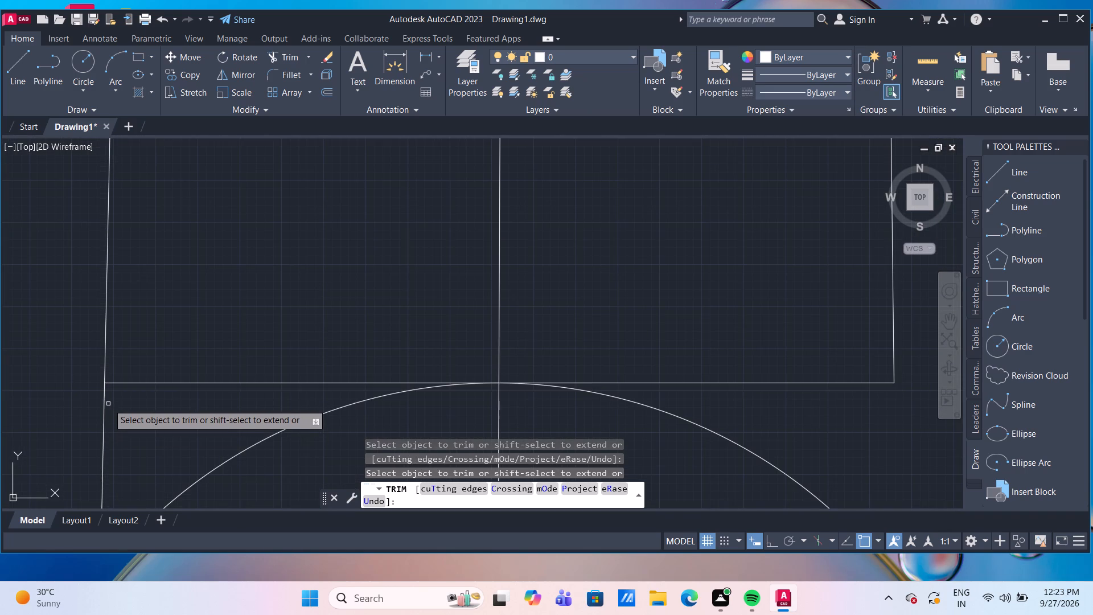
{"action": "left_click", "coordinate": [105, 402]}
Trim away the leftover pieces of the old neck bottom and side edges inside the circle.
{"action": "scroll", "coordinate": [105, 402], "scroll_direction": "down", "scroll_amount": 3}
{"action": "scroll", "coordinate": [184, 456], "scroll_direction": "down", "scroll_amount": 3}
{"action": "middle_click_drag", "start_coordinate": [215, 458], "coordinate": [204, 388]}
{"action": "scroll", "coordinate": [204, 437], "scroll_direction": "up", "scroll_amount": 1}
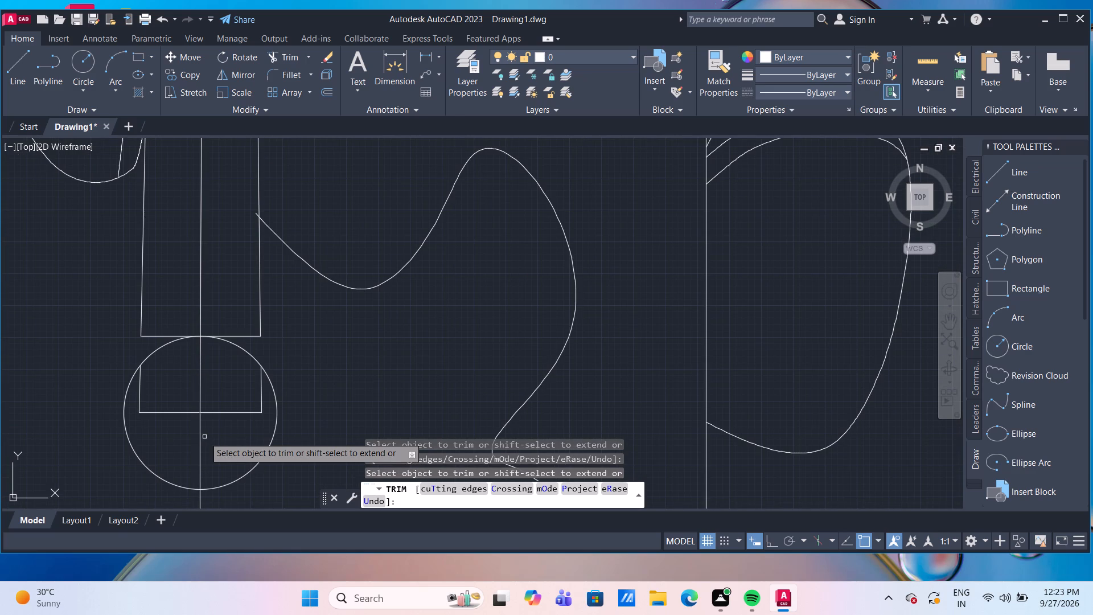
{"action": "left_click", "coordinate": [262, 401]}
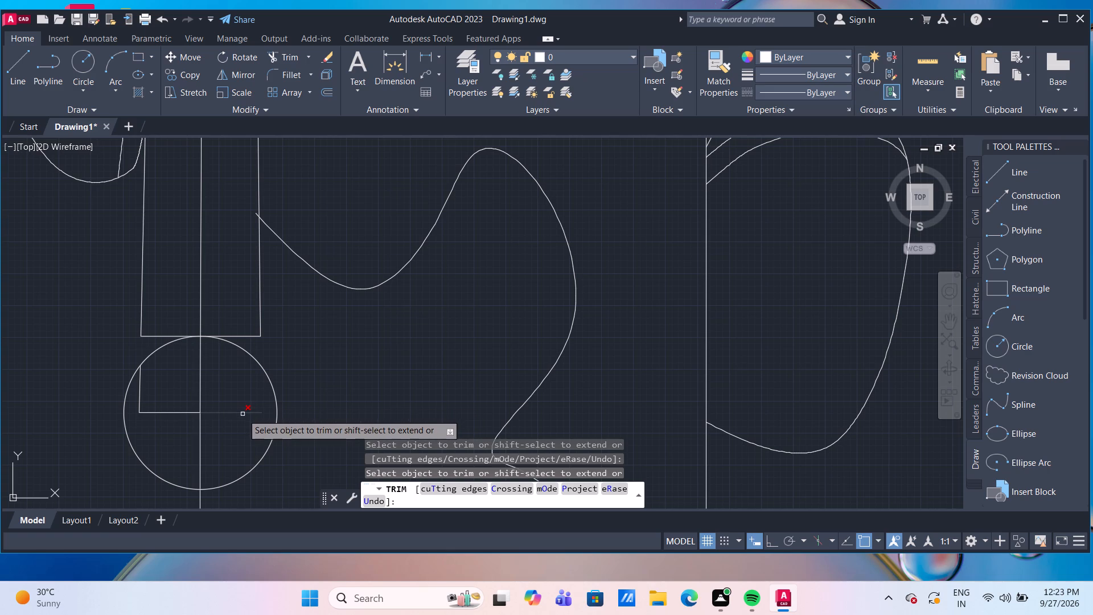
{"action": "left_click", "coordinate": [243, 414]}
{"action": "left_click", "coordinate": [164, 412]}
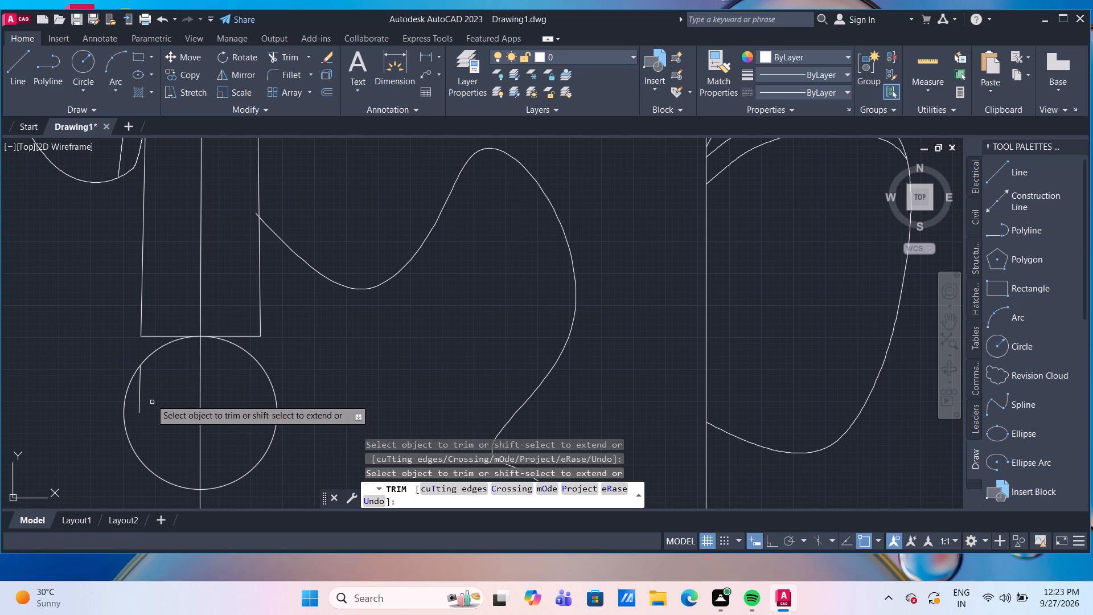
{"action": "left_click", "coordinate": [139, 390]}
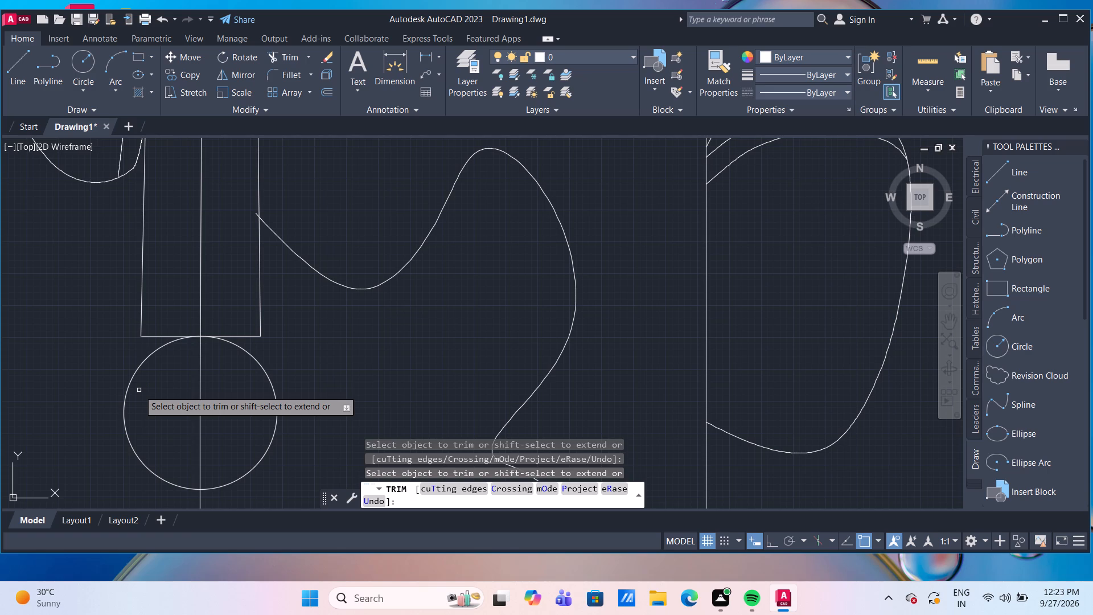
{"action": "key", "text": "Escape"}
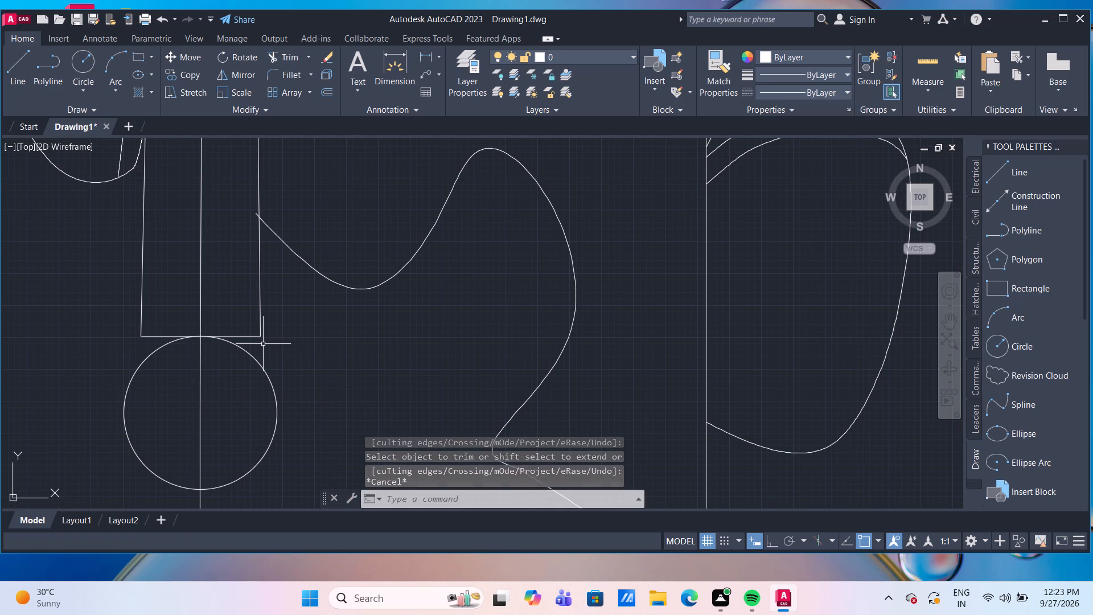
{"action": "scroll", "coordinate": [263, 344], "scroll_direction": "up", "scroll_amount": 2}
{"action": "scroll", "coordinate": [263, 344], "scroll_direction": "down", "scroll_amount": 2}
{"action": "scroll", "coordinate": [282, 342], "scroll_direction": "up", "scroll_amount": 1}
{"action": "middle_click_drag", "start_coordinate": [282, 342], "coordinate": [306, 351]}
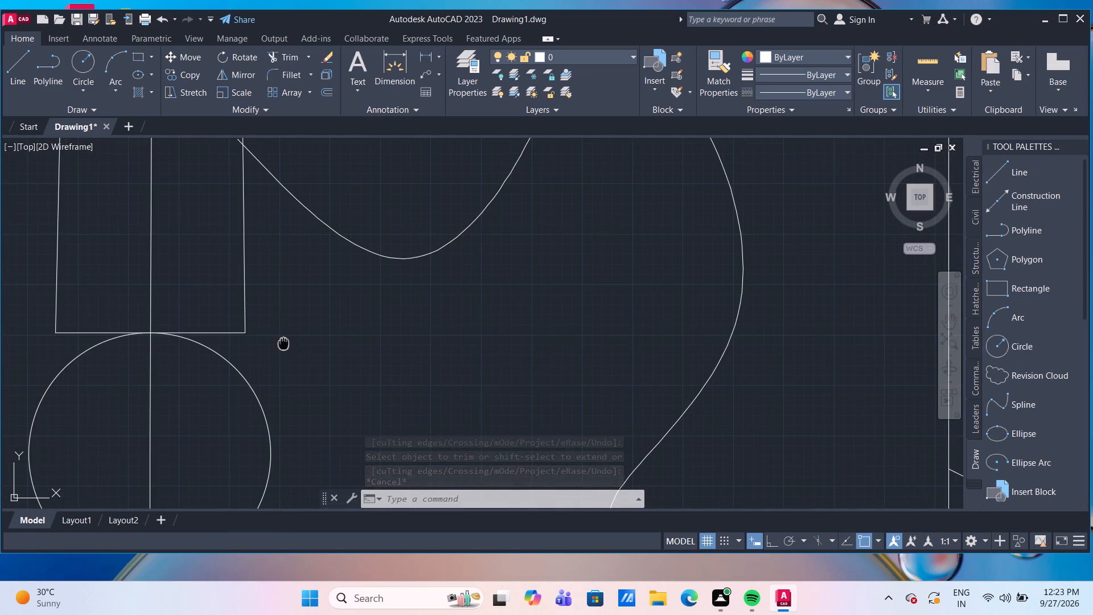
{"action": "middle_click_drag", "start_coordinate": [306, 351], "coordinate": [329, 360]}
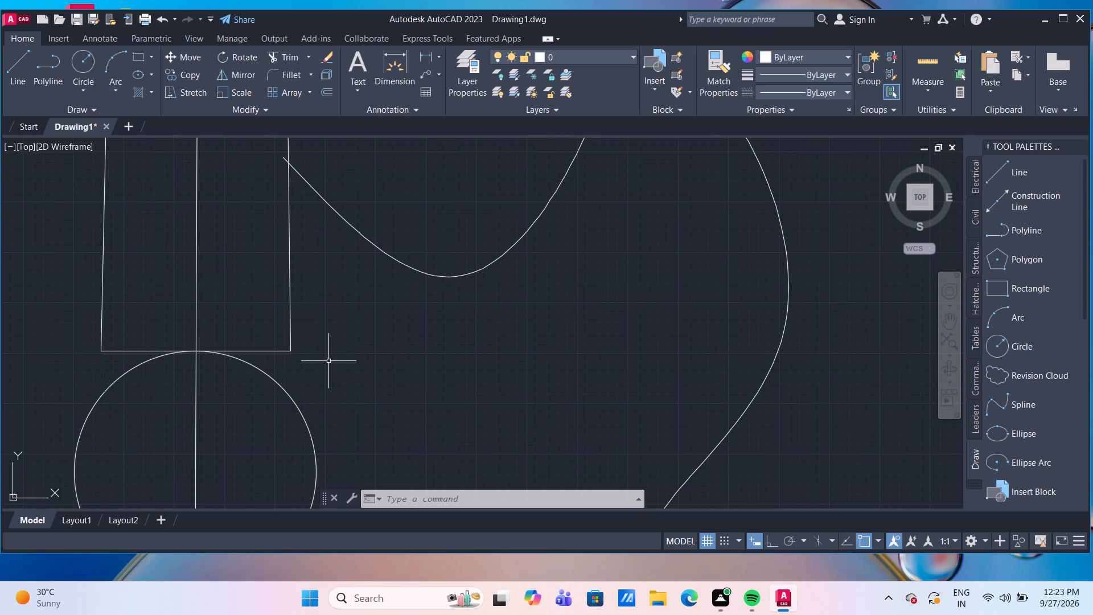
Offset the neck's bottom edge line upward by 50.
{"action": "key", "text": "o"}
{"action": "key", "text": "Return"}
{"action": "key", "text": "Return"}
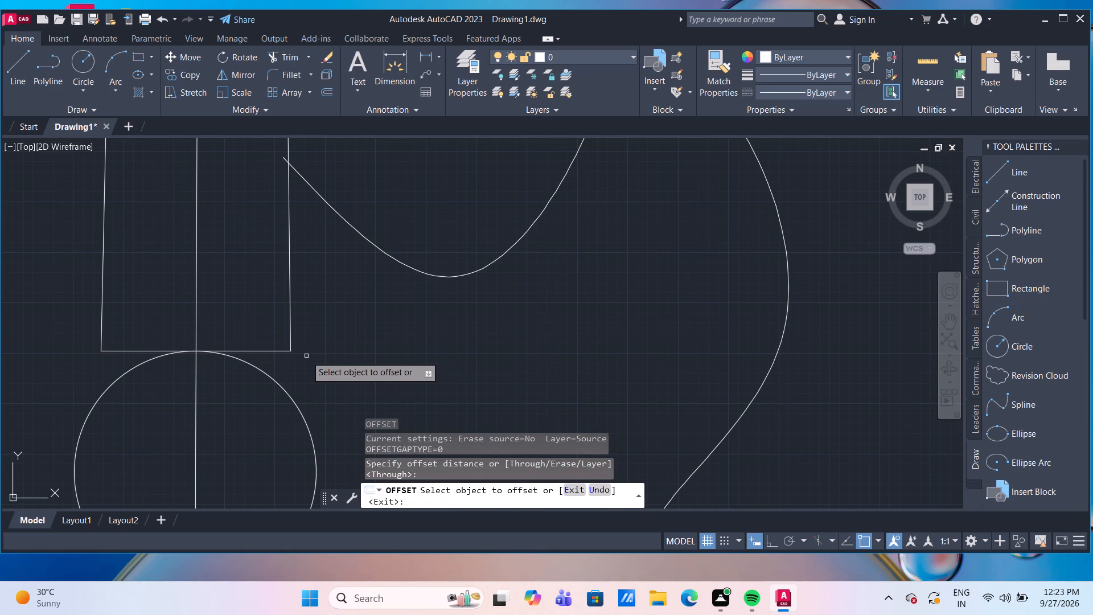
{"action": "left_click", "coordinate": [272, 351]}
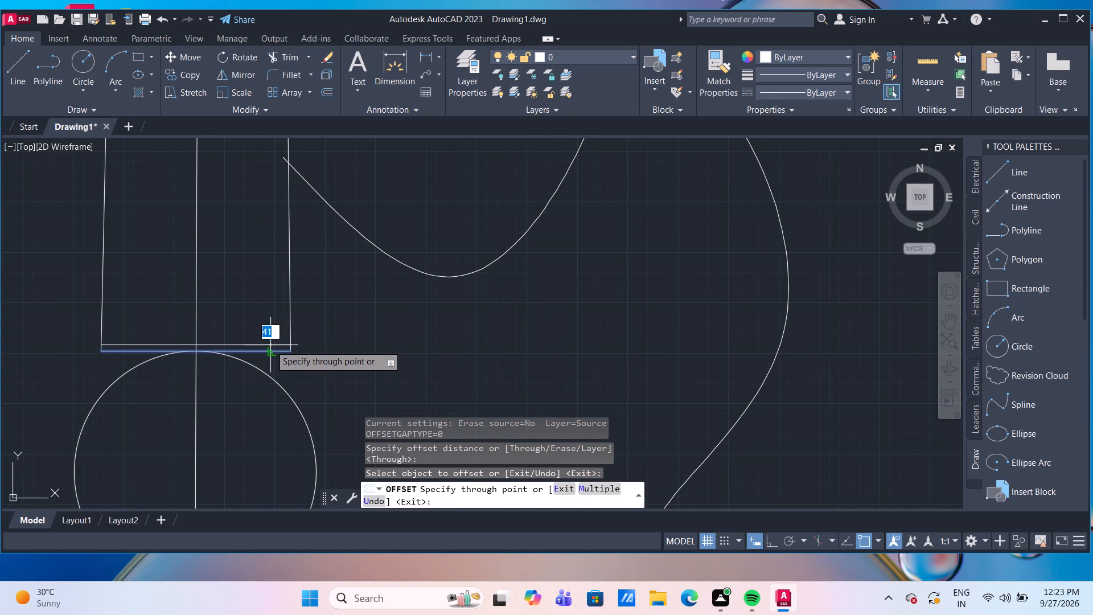
{"action": "type", "text": "50"}
{"action": "key", "text": "Return"}
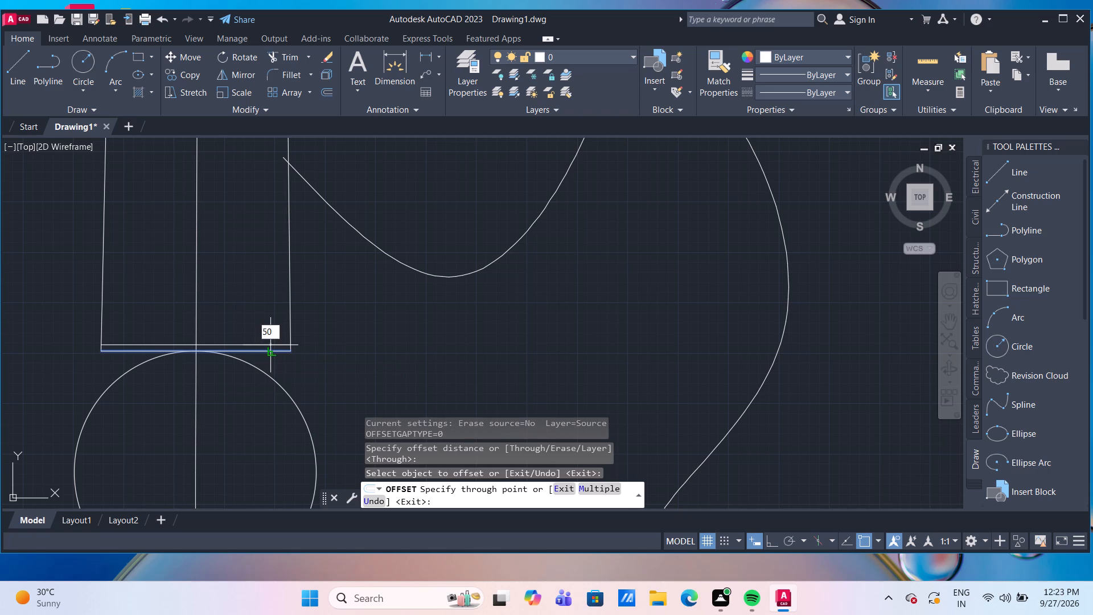
Draw a closed four-segment line loop from the circle's top through the offset line's end, the centre line above, and the offset line's other end.
{"action": "left_click", "coordinate": [25, 67]}
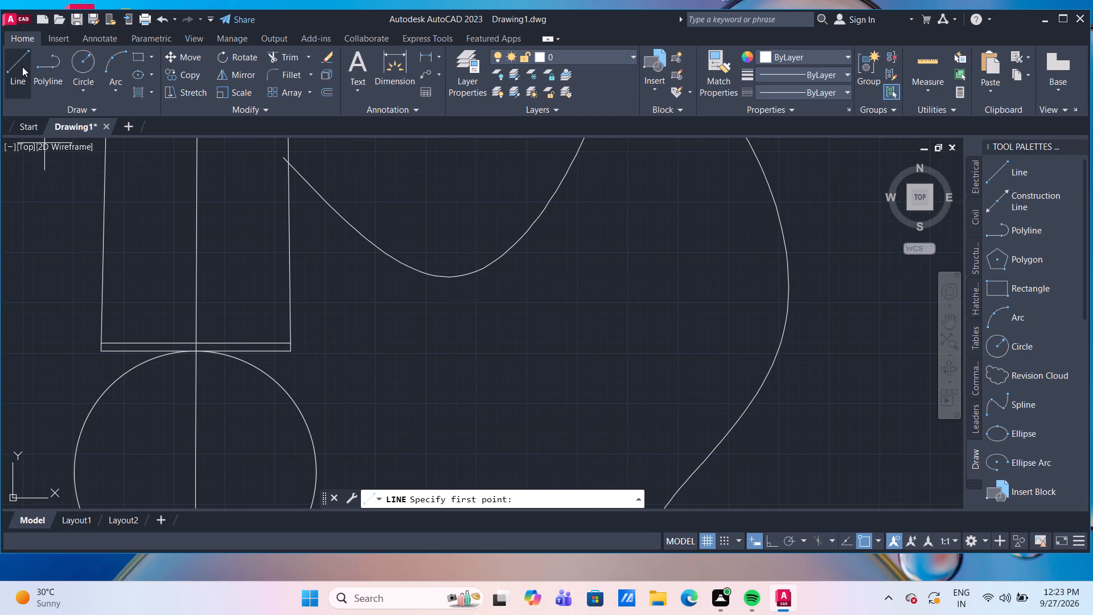
{"action": "scroll", "coordinate": [229, 332], "scroll_direction": "up", "scroll_amount": 1}
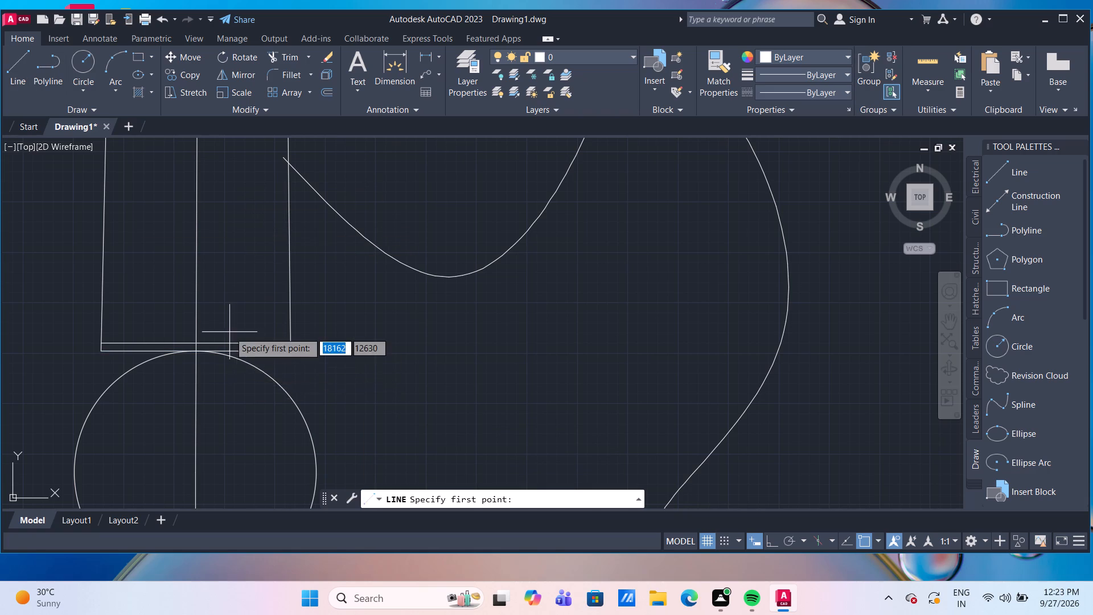
{"action": "scroll", "coordinate": [172, 365], "scroll_direction": "up", "scroll_amount": 2}
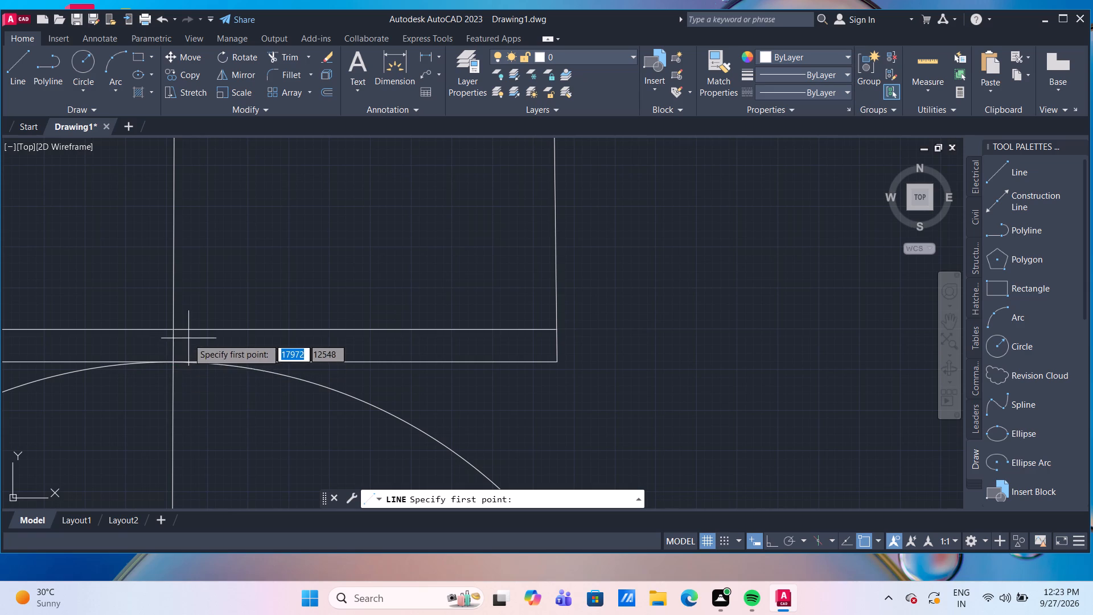
{"action": "left_click_drag", "start_coordinate": [172, 366], "coordinate": [177, 368]}
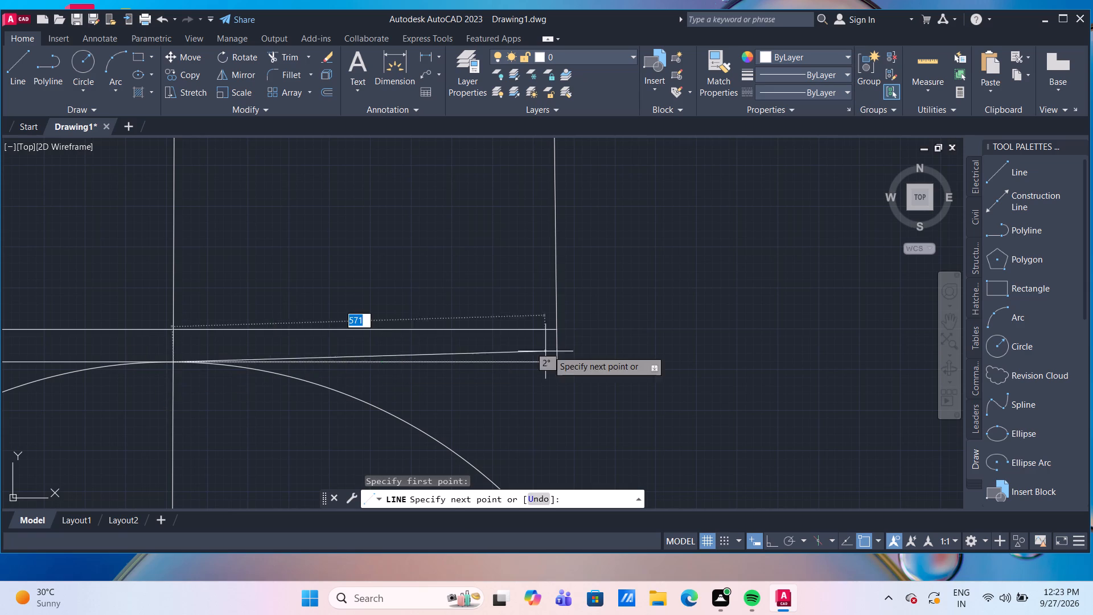
{"action": "left_click", "coordinate": [558, 328]}
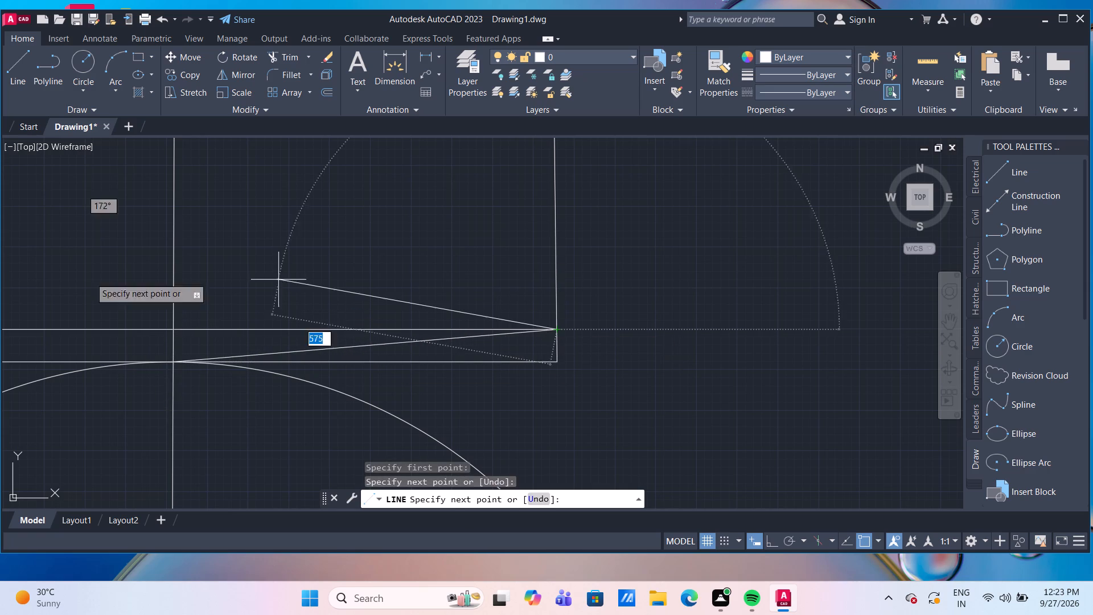
{"action": "left_click", "coordinate": [175, 255]}
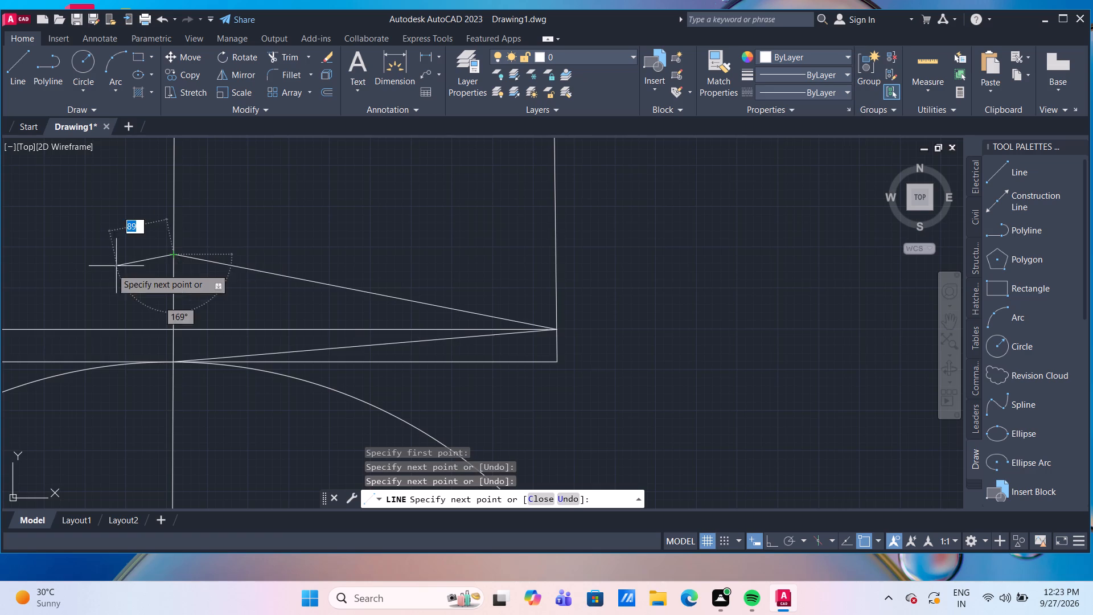
{"action": "scroll", "coordinate": [108, 272], "scroll_direction": "down", "scroll_amount": 3}
{"action": "middle_click_drag", "start_coordinate": [104, 274], "coordinate": [213, 253]}
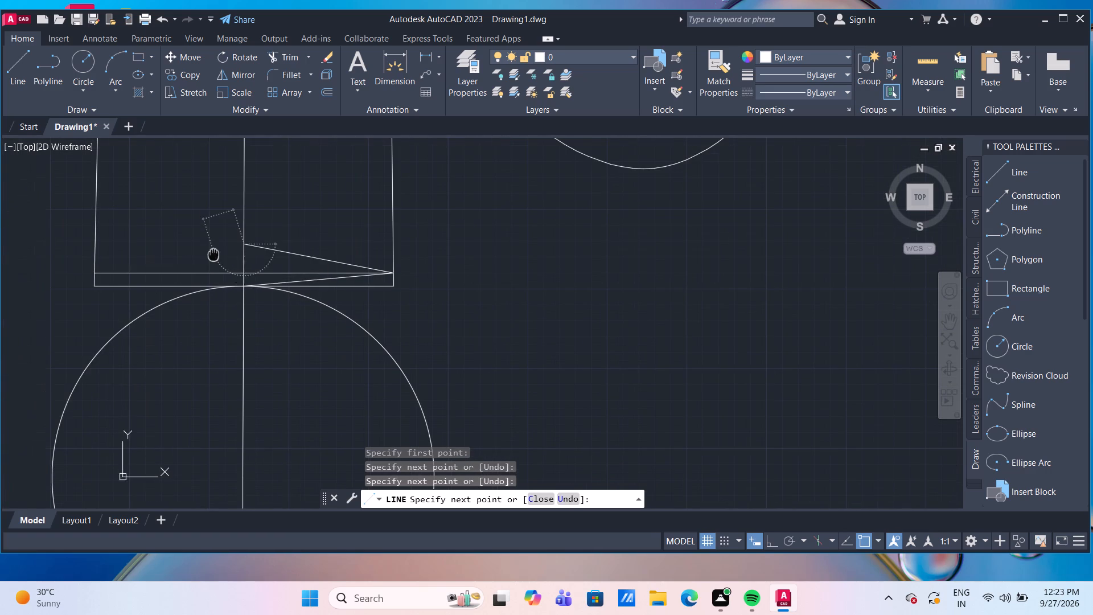
{"action": "scroll", "coordinate": [147, 264], "scroll_direction": "up", "scroll_amount": 2}
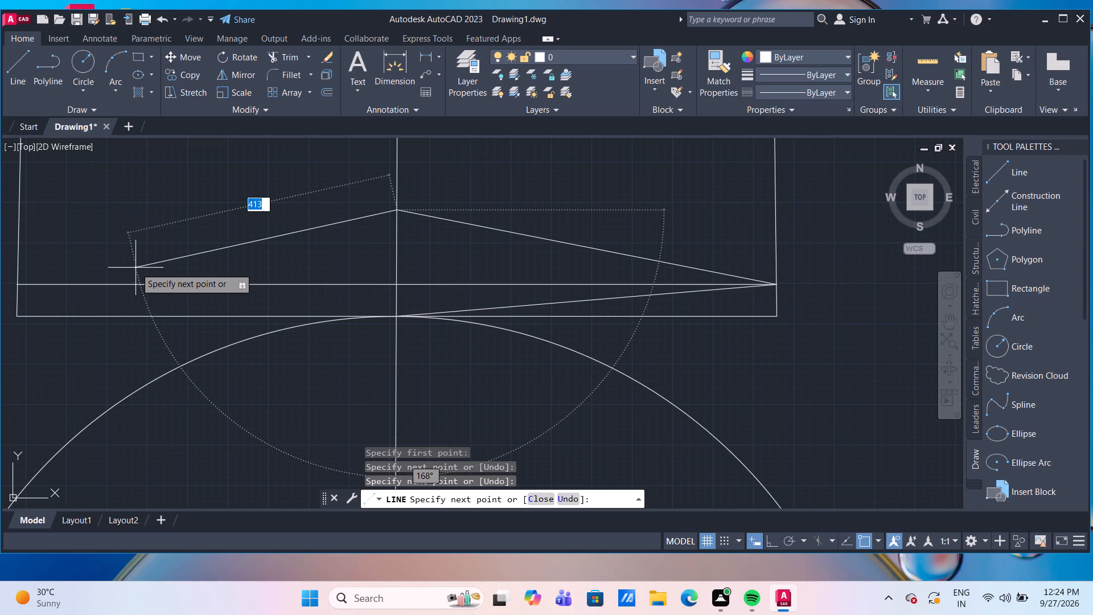
{"action": "left_click", "coordinate": [20, 283]}
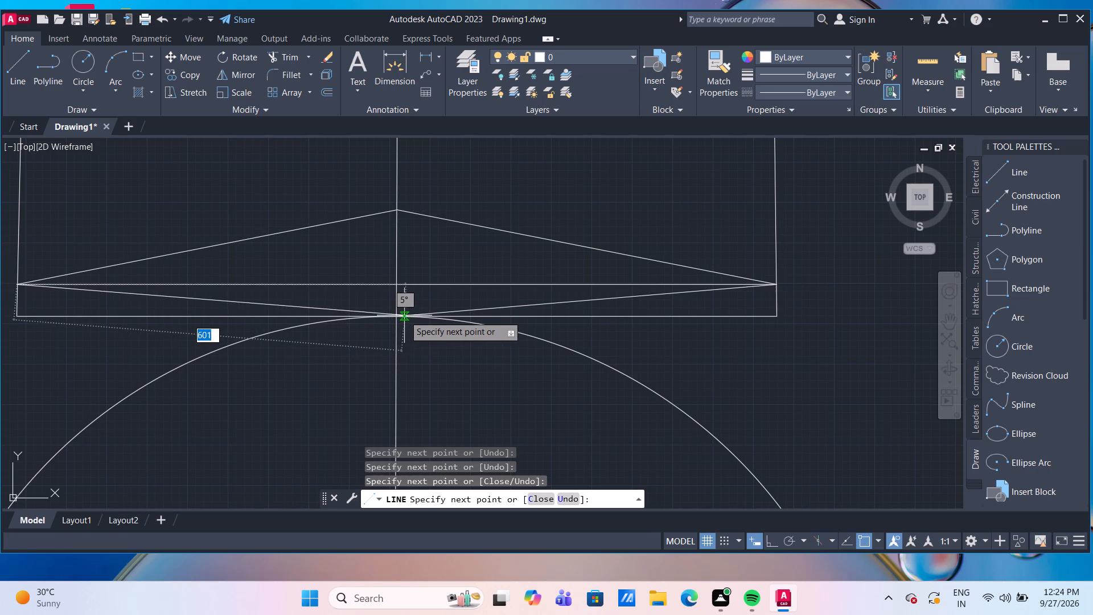
{"action": "left_click", "coordinate": [396, 316]}
{"action": "key", "text": "Return"}
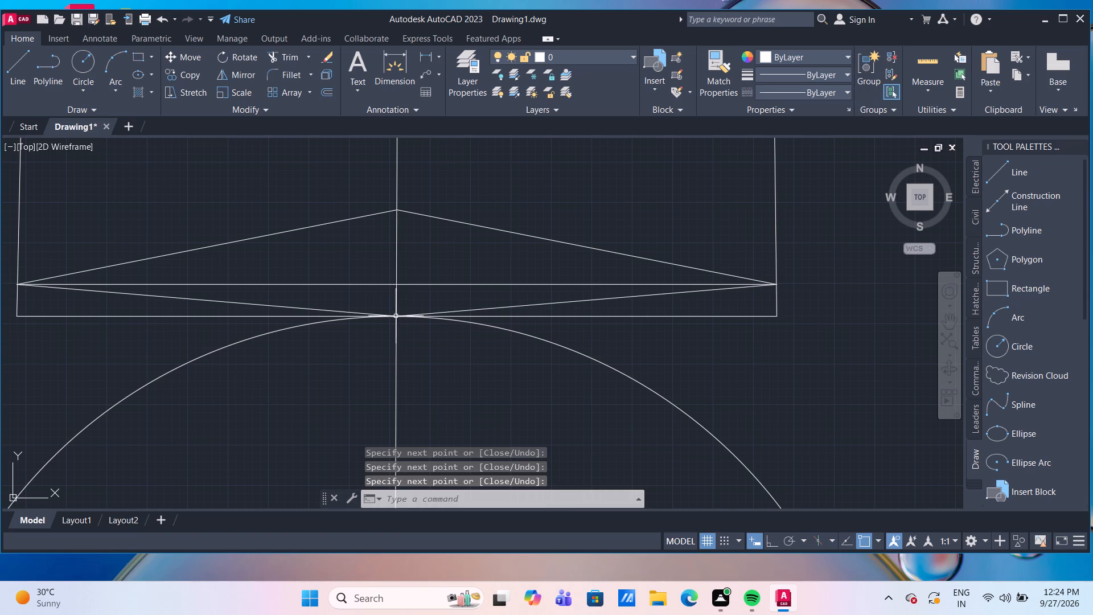
Trim away the neck's old bottom edge, its side stubs, the loop's upper slanted lines and the offset line, keeping the shallow V end.
{"action": "scroll", "coordinate": [395, 316], "scroll_direction": "down", "scroll_amount": 1}
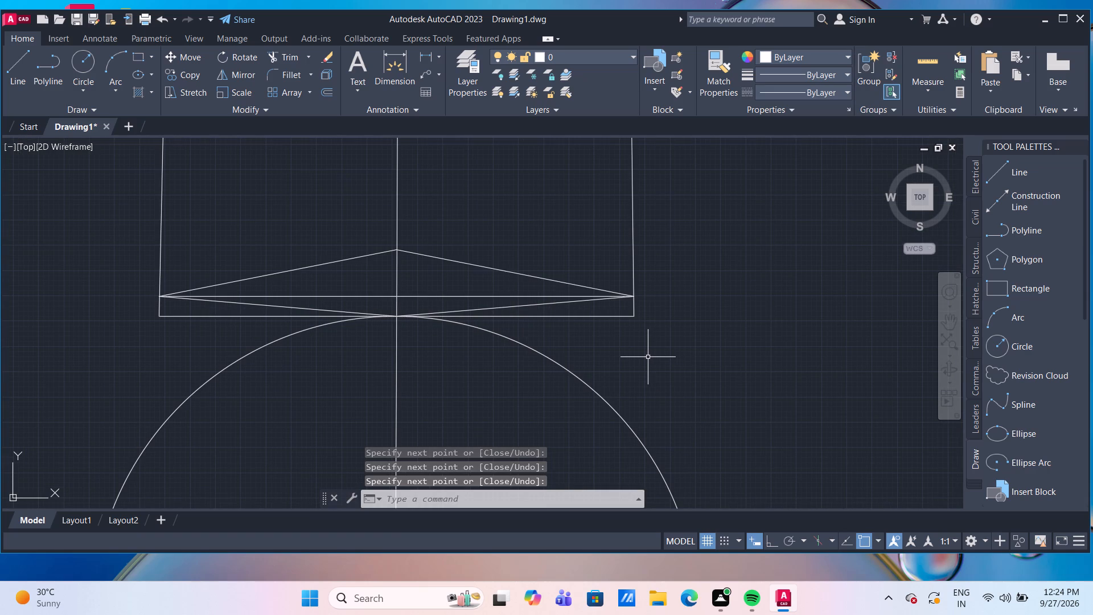
{"action": "type", "text": "TR"}
{"action": "key", "text": "Return"}
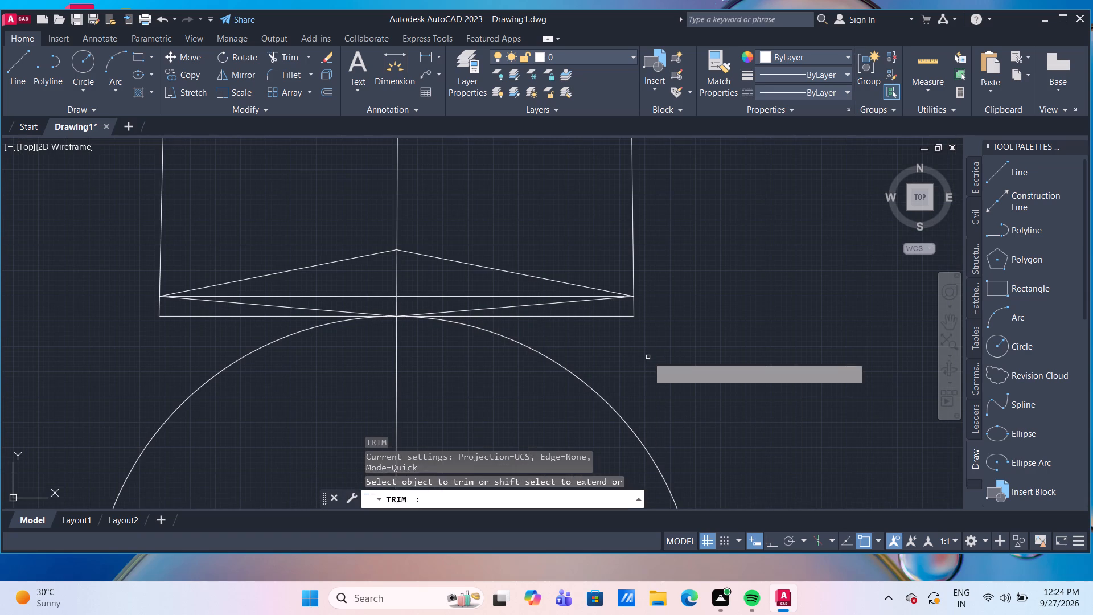
{"action": "left_click", "coordinate": [618, 318]}
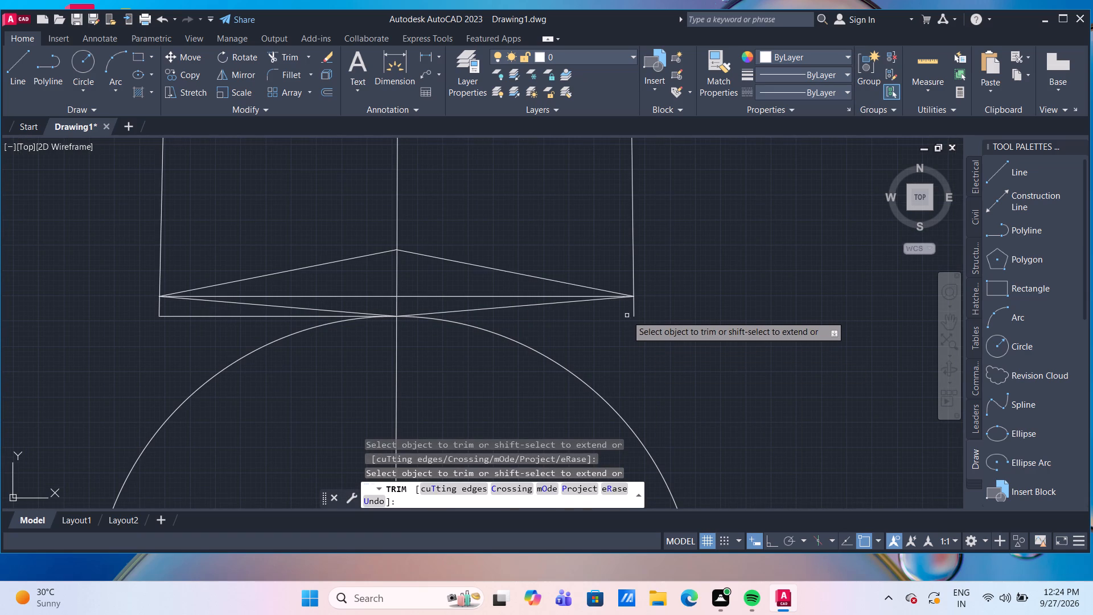
{"action": "left_click", "coordinate": [634, 311]}
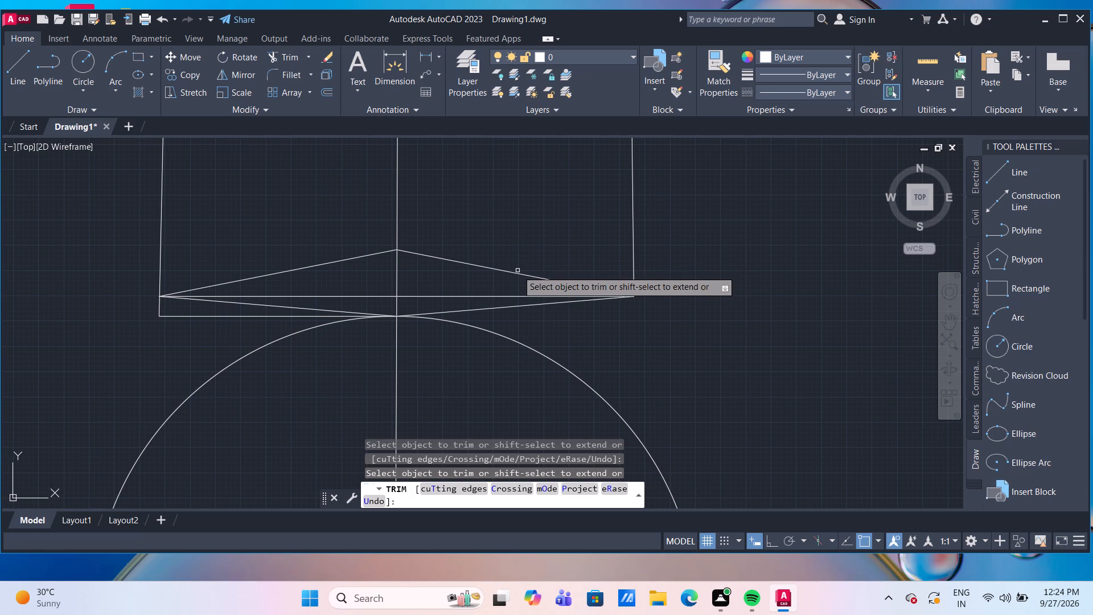
{"action": "left_click", "coordinate": [517, 274]}
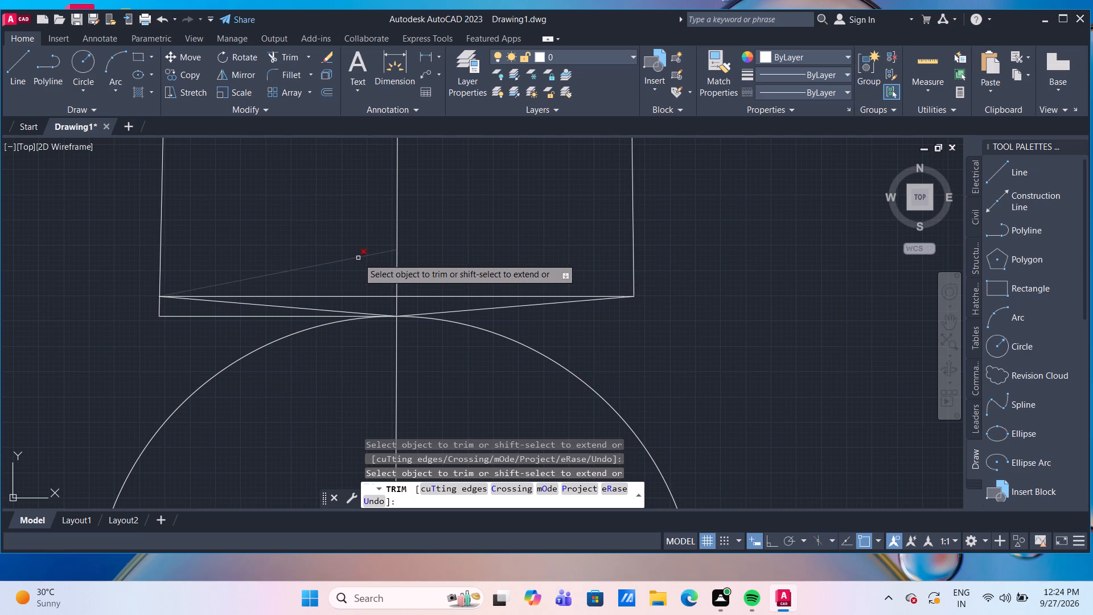
{"action": "left_click", "coordinate": [358, 258]}
{"action": "left_click", "coordinate": [196, 313]}
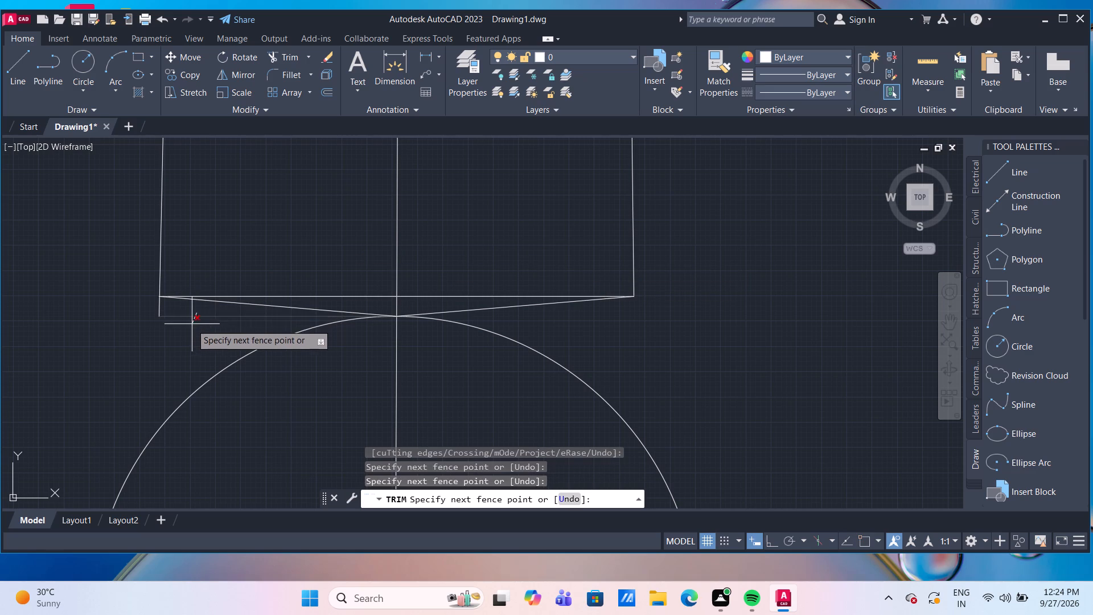
{"action": "left_click", "coordinate": [154, 311]}
{"action": "left_click", "coordinate": [167, 315]}
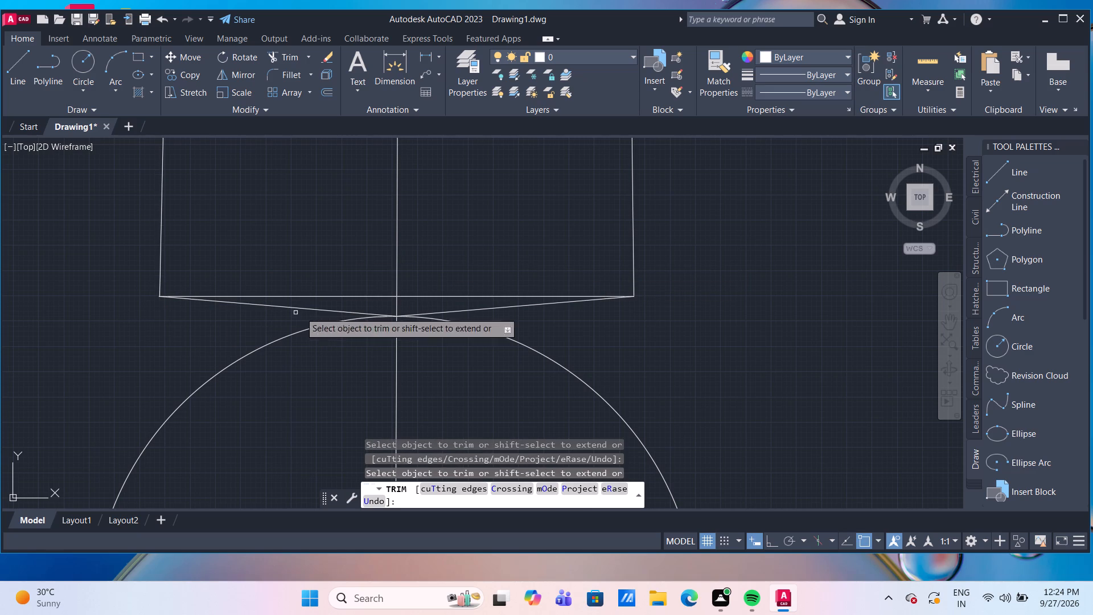
{"action": "left_click", "coordinate": [368, 297]}
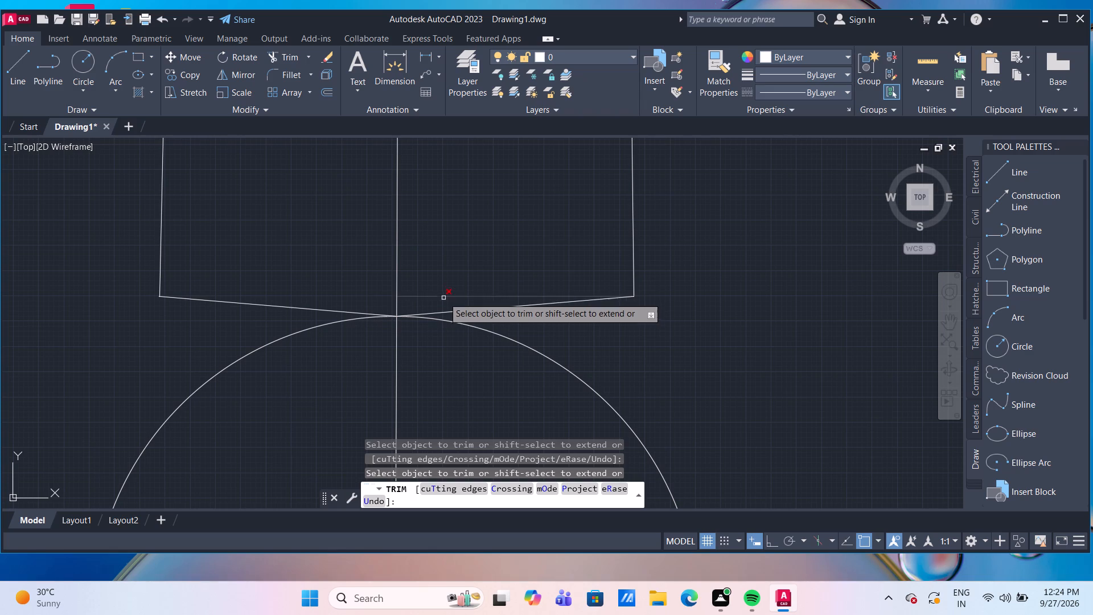
{"action": "left_click", "coordinate": [443, 296]}
{"action": "scroll", "coordinate": [798, 314], "scroll_direction": "down", "scroll_amount": 5}
{"action": "scroll", "coordinate": [815, 415], "scroll_direction": "down", "scroll_amount": 3}
{"action": "middle_click_drag", "start_coordinate": [741, 412], "coordinate": [717, 405]}
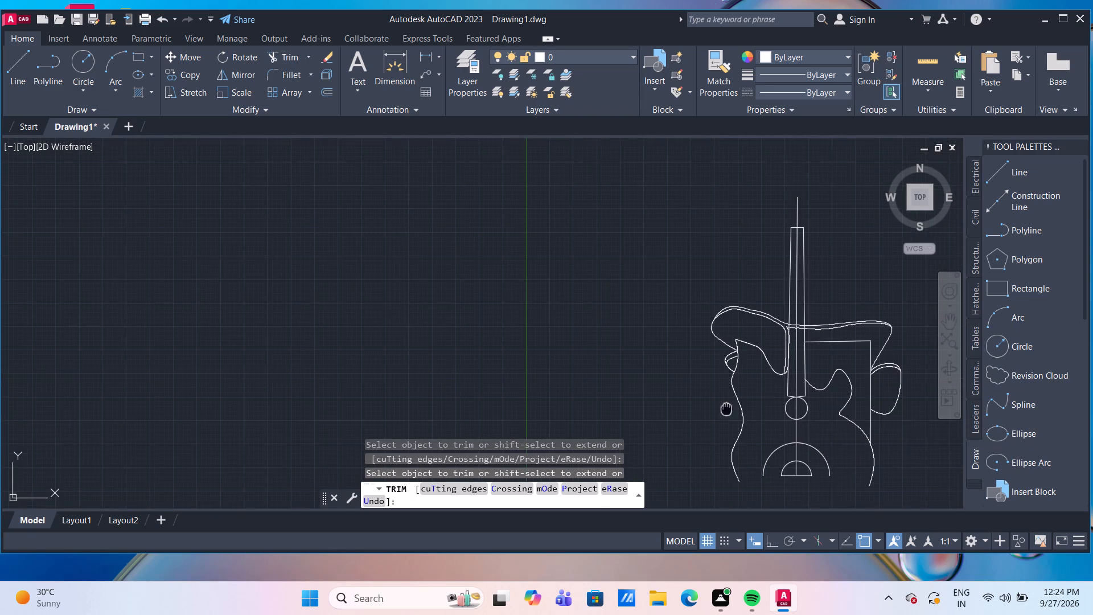
{"action": "middle_click_drag", "start_coordinate": [717, 405], "coordinate": [470, 356]}
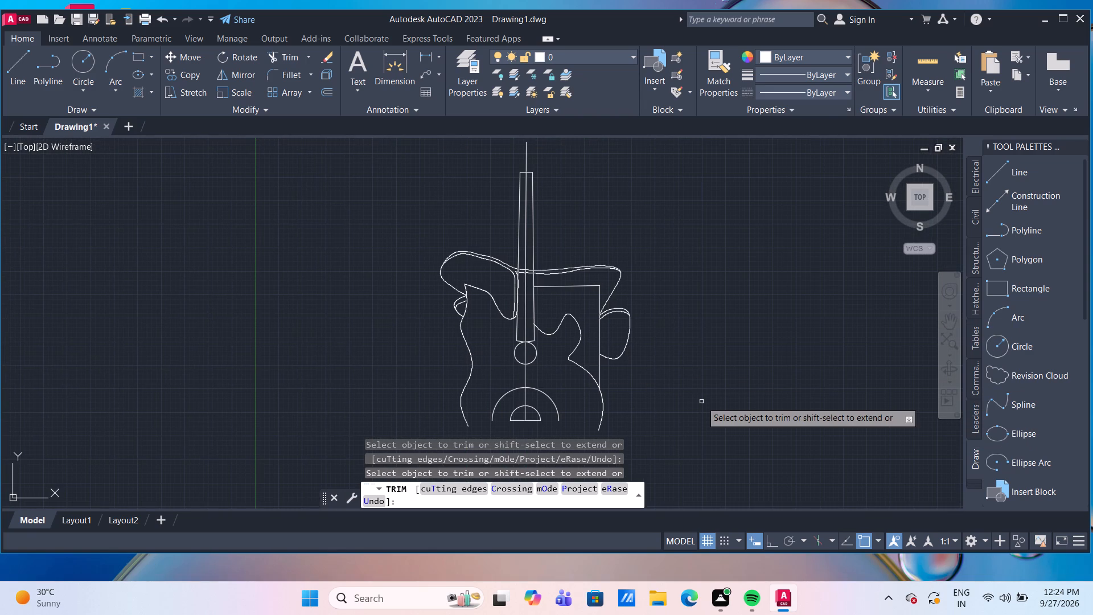
{"action": "key", "text": "Escape"}
Draw an eight-point spline from the body's left edge below the small lobe, following outside the side curve down to its lower end.
{"action": "middle_click_drag", "start_coordinate": [684, 380], "coordinate": [669, 343]}
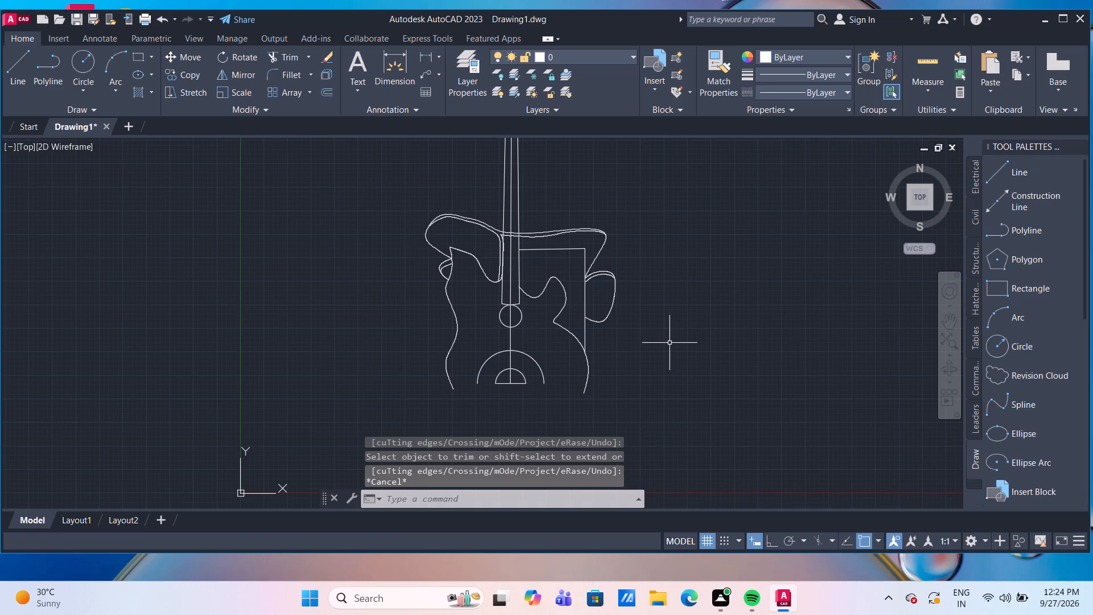
{"action": "scroll", "coordinate": [669, 343], "scroll_direction": "down", "scroll_amount": 1}
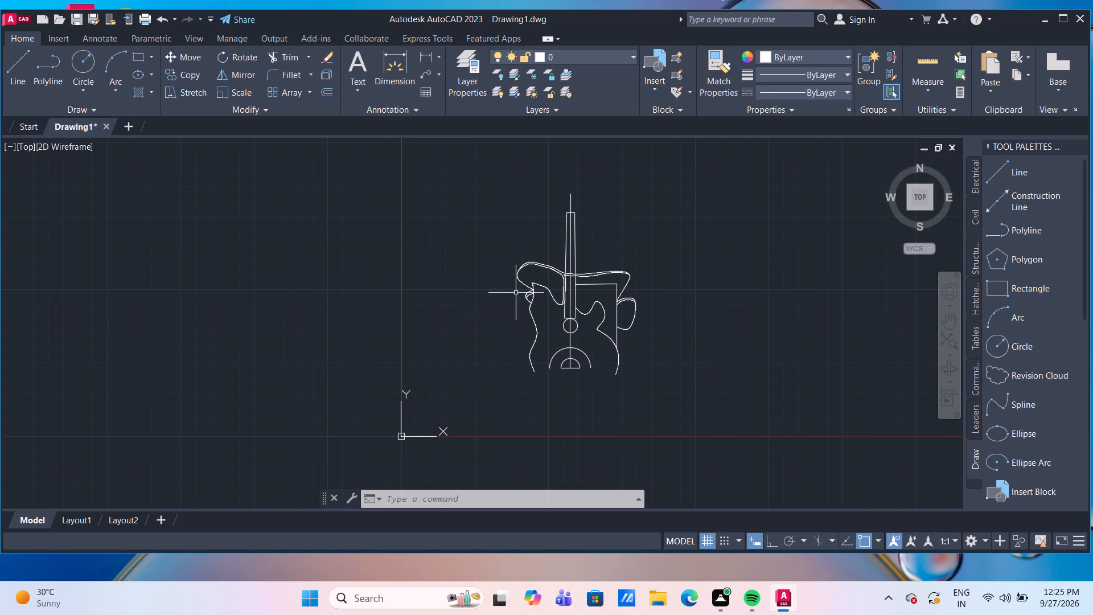
{"action": "scroll", "coordinate": [544, 321], "scroll_direction": "up", "scroll_amount": 3}
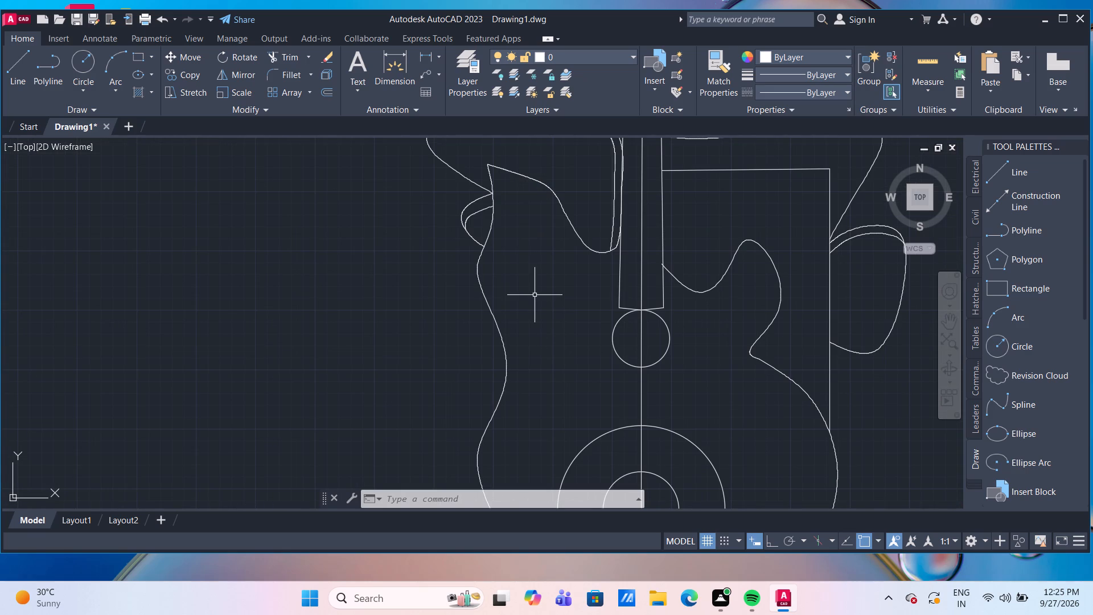
{"action": "left_click", "coordinate": [1020, 404]}
{"action": "left_click", "coordinate": [477, 265]}
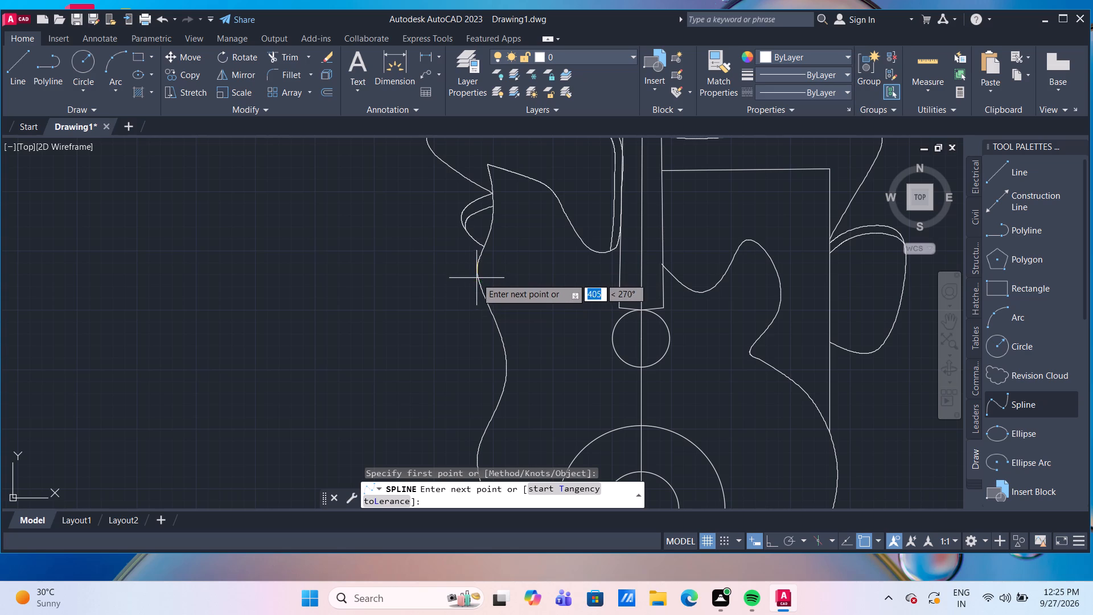
{"action": "scroll", "coordinate": [471, 276], "scroll_direction": "up", "scroll_amount": 2}
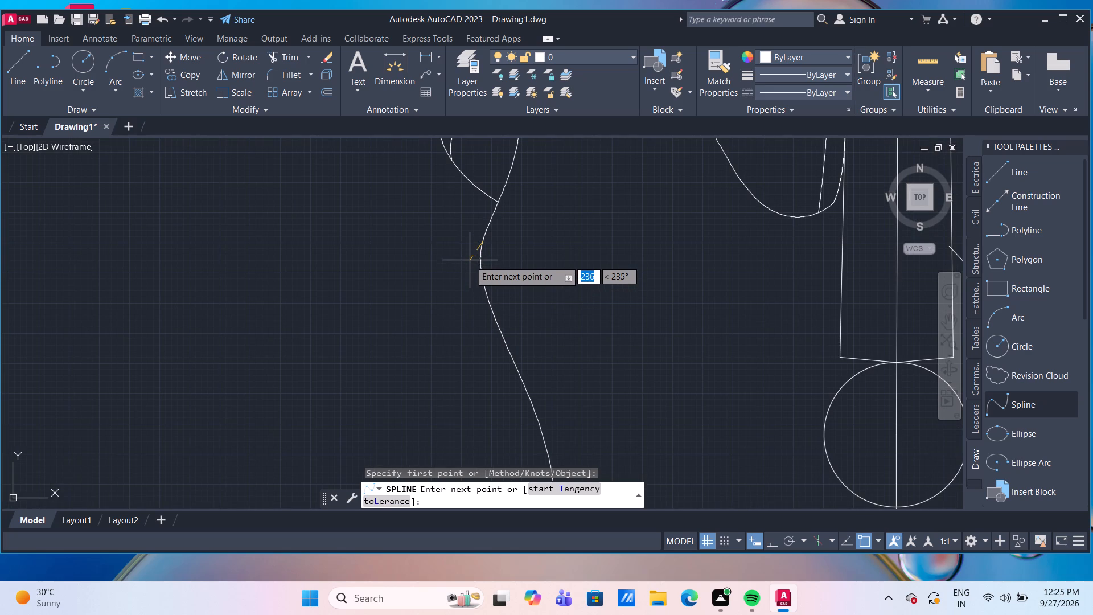
{"action": "left_click", "coordinate": [471, 260]}
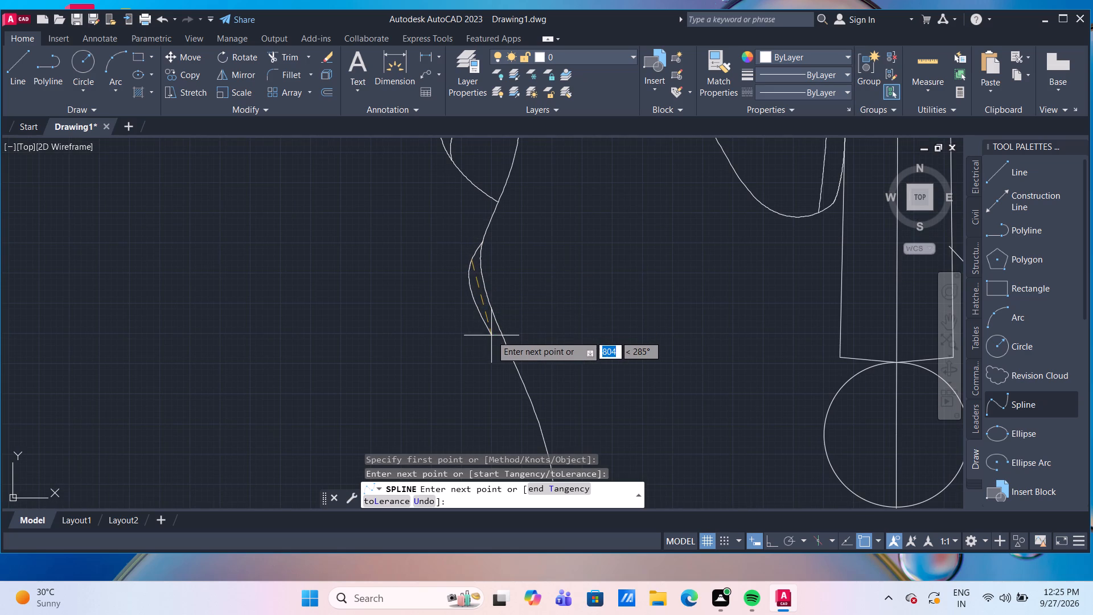
{"action": "scroll", "coordinate": [491, 335], "scroll_direction": "down", "scroll_amount": 1}
{"action": "middle_click_drag", "start_coordinate": [491, 341], "coordinate": [454, 229]}
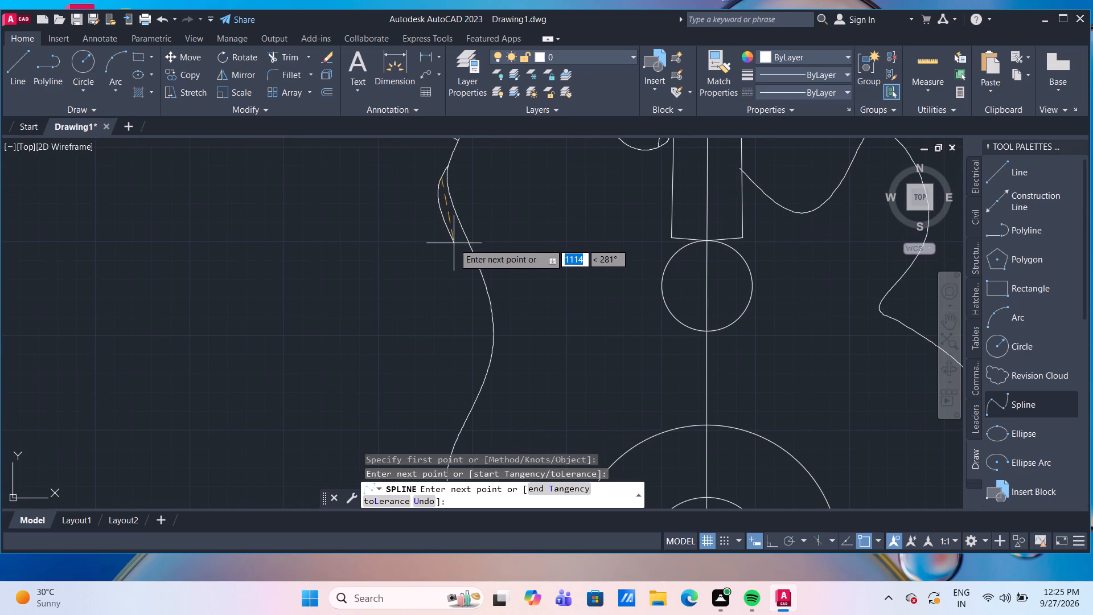
{"action": "left_click", "coordinate": [455, 237]}
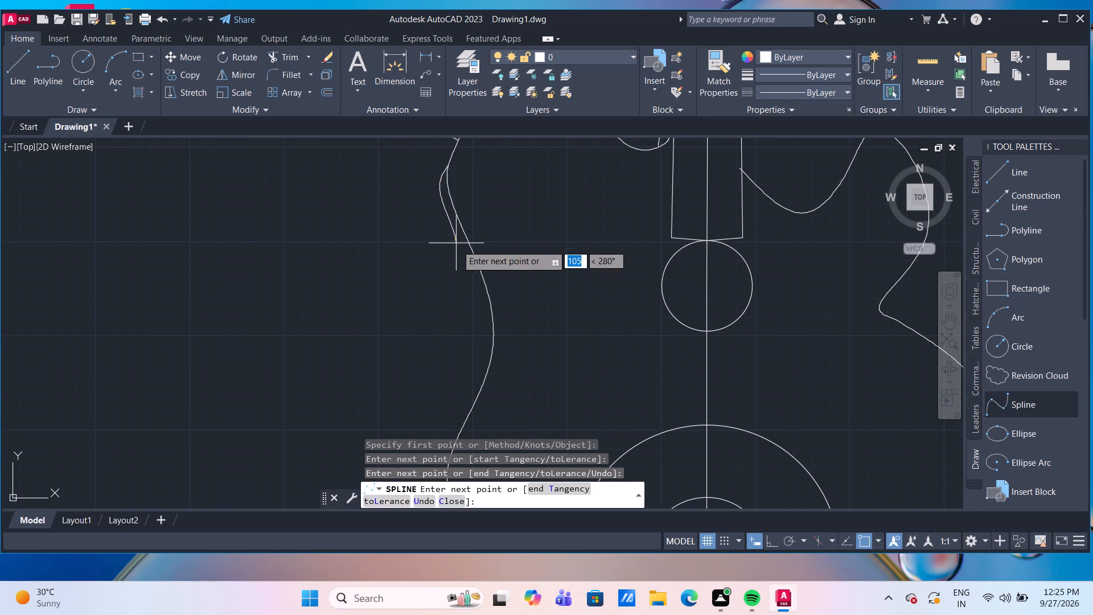
{"action": "left_click", "coordinate": [476, 300]}
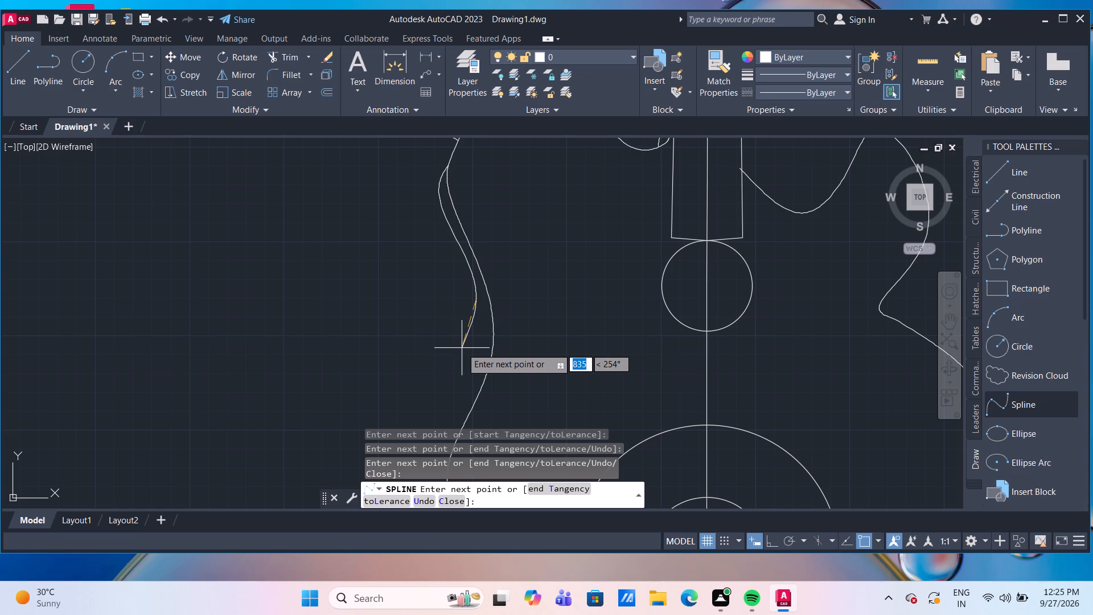
{"action": "left_click", "coordinate": [467, 346]}
{"action": "scroll", "coordinate": [466, 343], "scroll_direction": "down", "scroll_amount": 3}
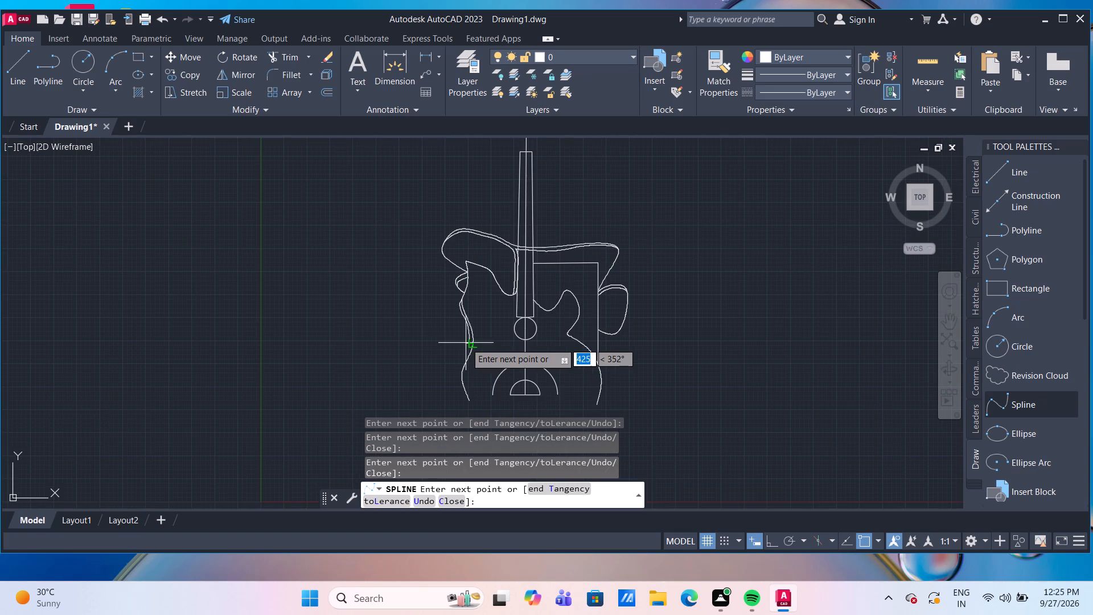
{"action": "middle_click_drag", "start_coordinate": [466, 343], "coordinate": [443, 317]}
{"action": "scroll", "coordinate": [433, 322], "scroll_direction": "up", "scroll_amount": 2}
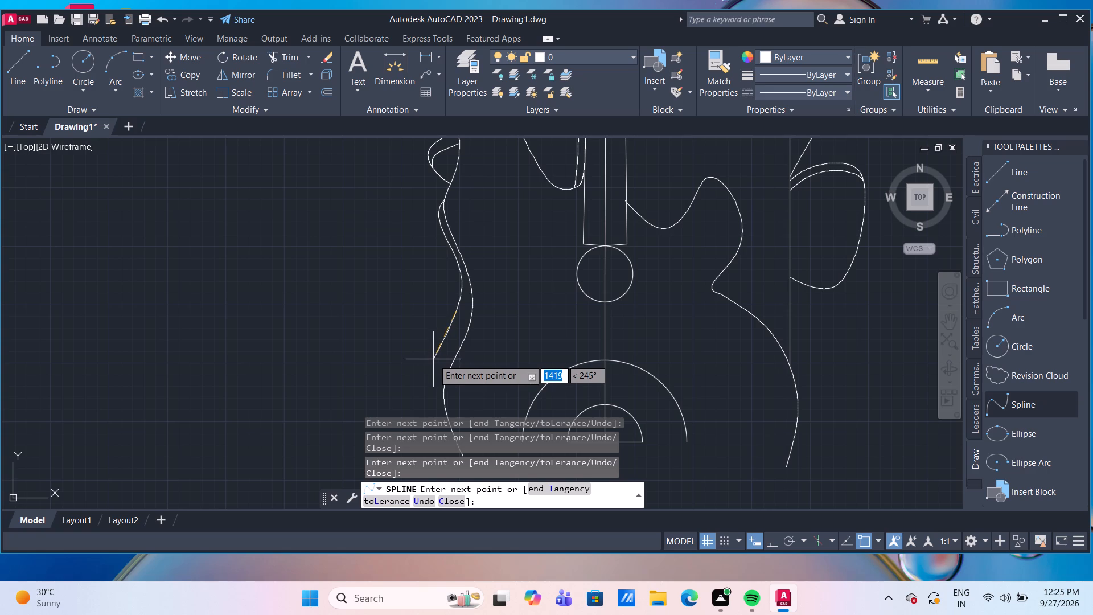
{"action": "left_click", "coordinate": [433, 359]}
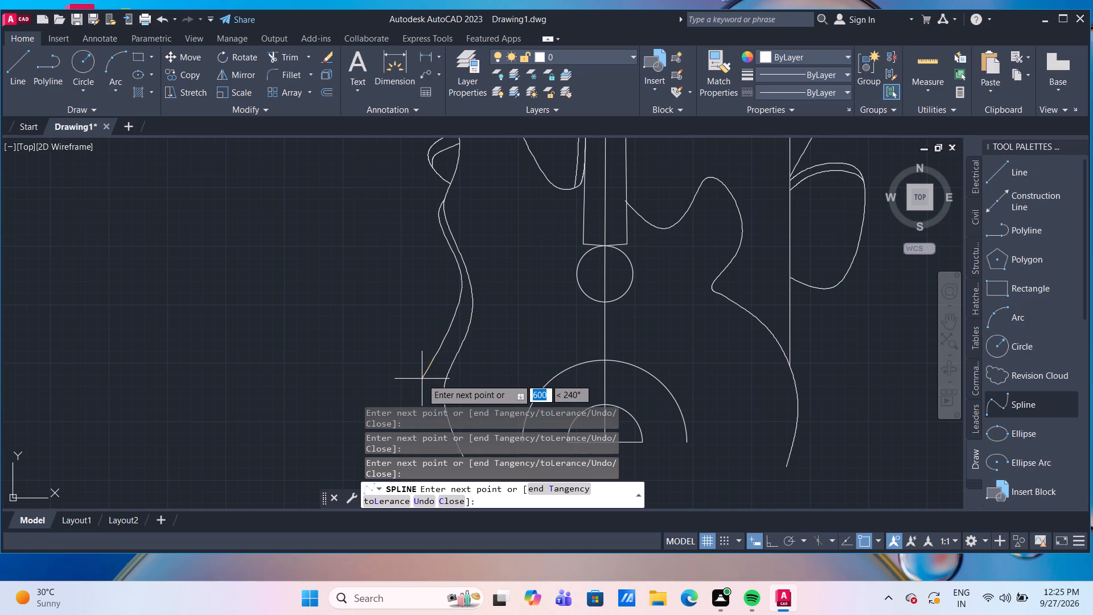
{"action": "middle_click_drag", "start_coordinate": [422, 380], "coordinate": [336, 231]}
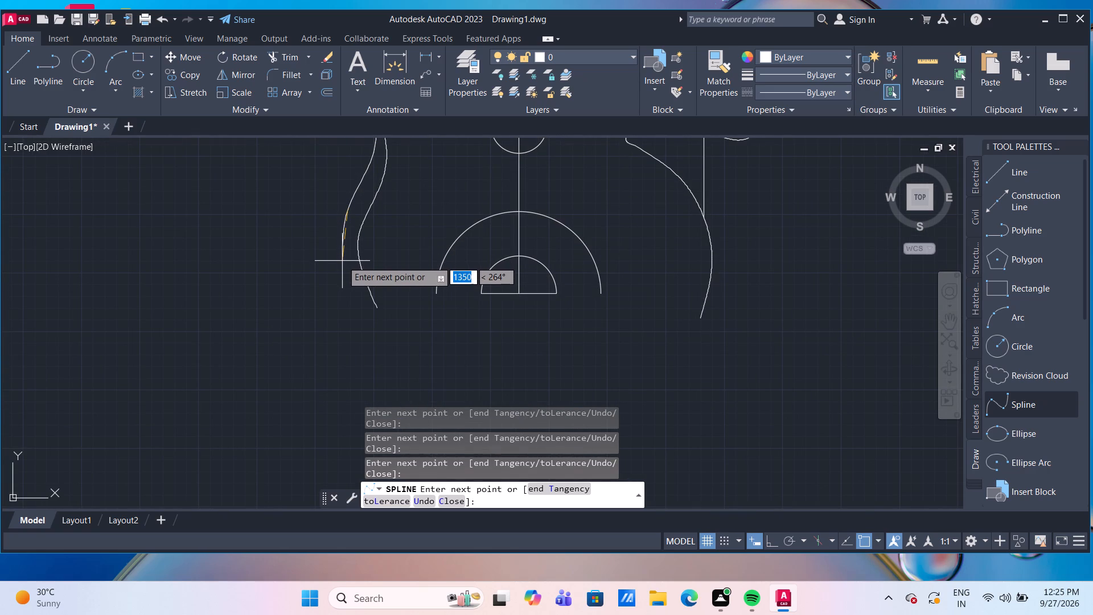
{"action": "left_click", "coordinate": [342, 261]}
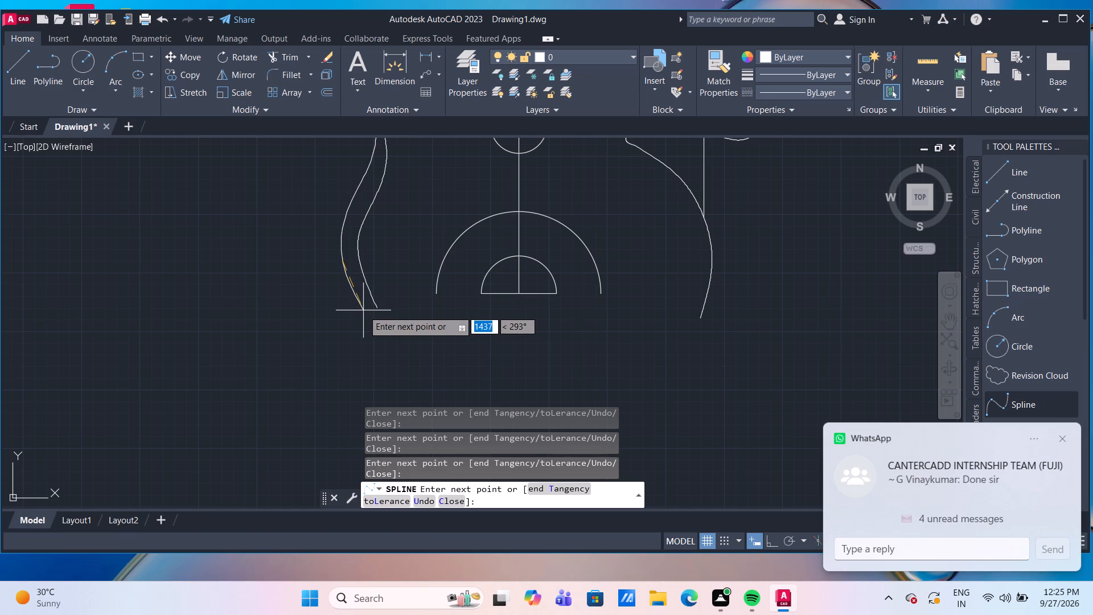
{"action": "left_click", "coordinate": [365, 313]}
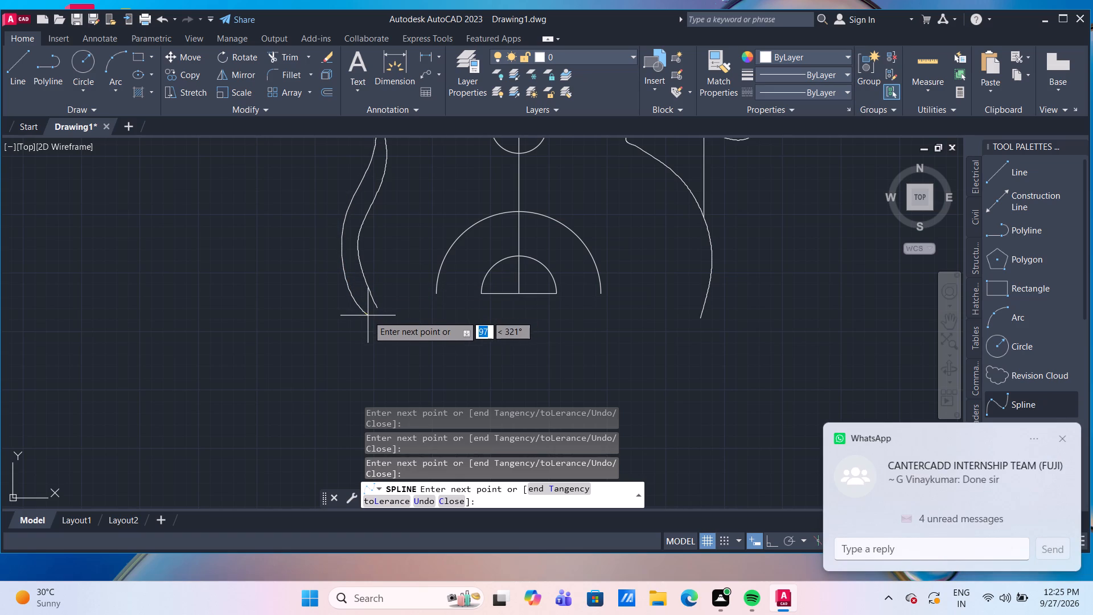
{"action": "key", "text": "Return"}
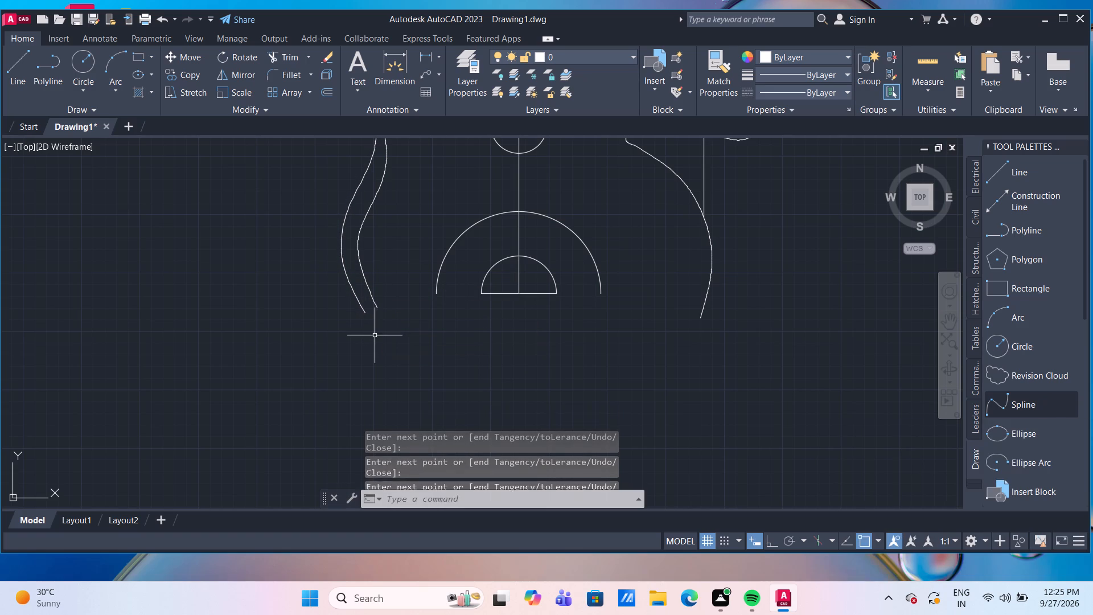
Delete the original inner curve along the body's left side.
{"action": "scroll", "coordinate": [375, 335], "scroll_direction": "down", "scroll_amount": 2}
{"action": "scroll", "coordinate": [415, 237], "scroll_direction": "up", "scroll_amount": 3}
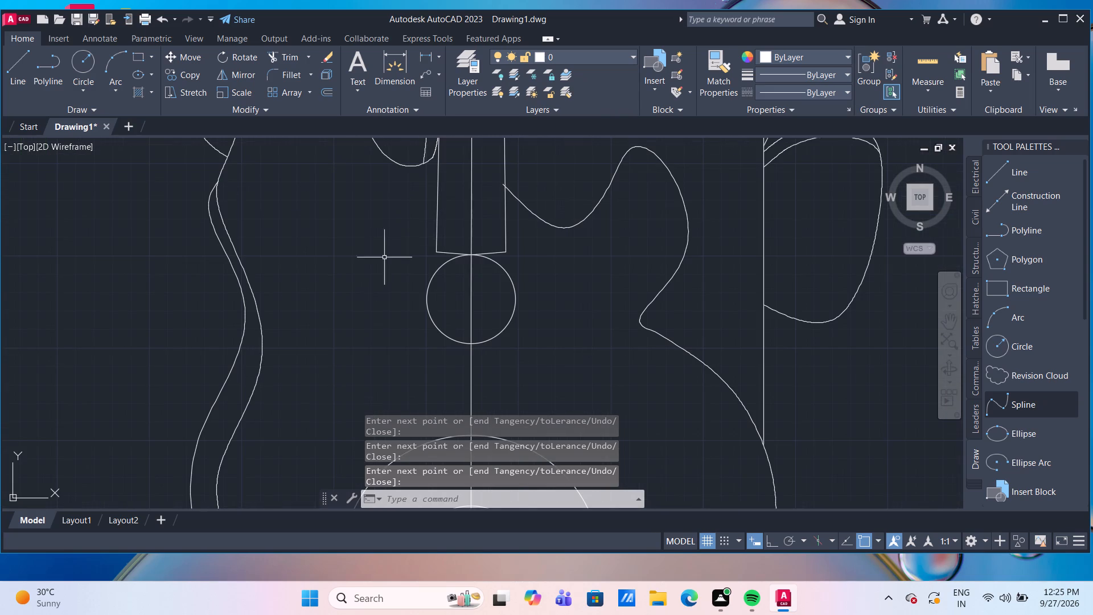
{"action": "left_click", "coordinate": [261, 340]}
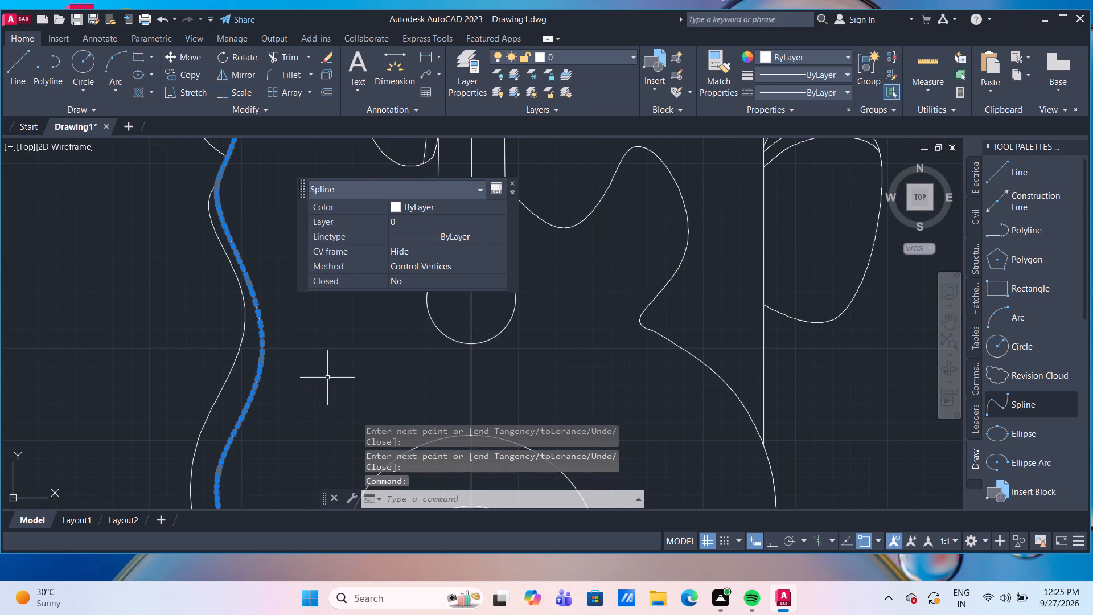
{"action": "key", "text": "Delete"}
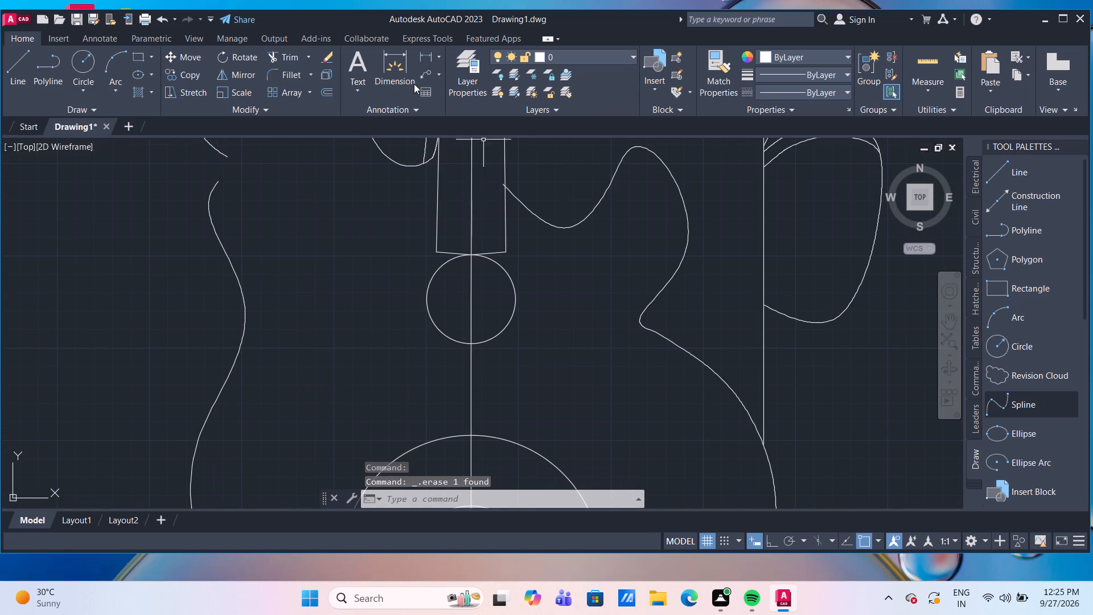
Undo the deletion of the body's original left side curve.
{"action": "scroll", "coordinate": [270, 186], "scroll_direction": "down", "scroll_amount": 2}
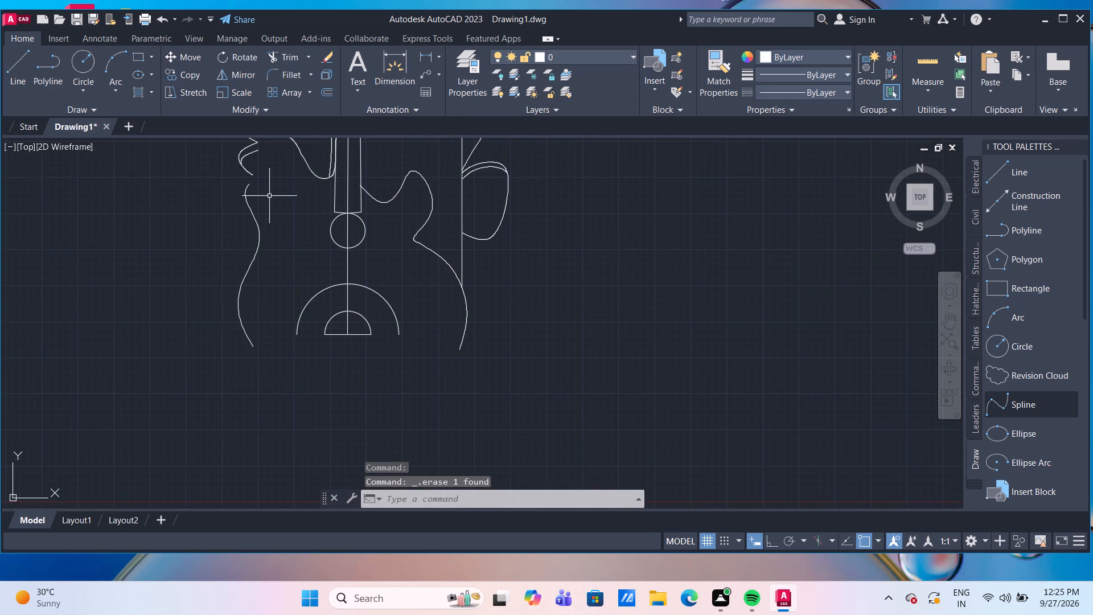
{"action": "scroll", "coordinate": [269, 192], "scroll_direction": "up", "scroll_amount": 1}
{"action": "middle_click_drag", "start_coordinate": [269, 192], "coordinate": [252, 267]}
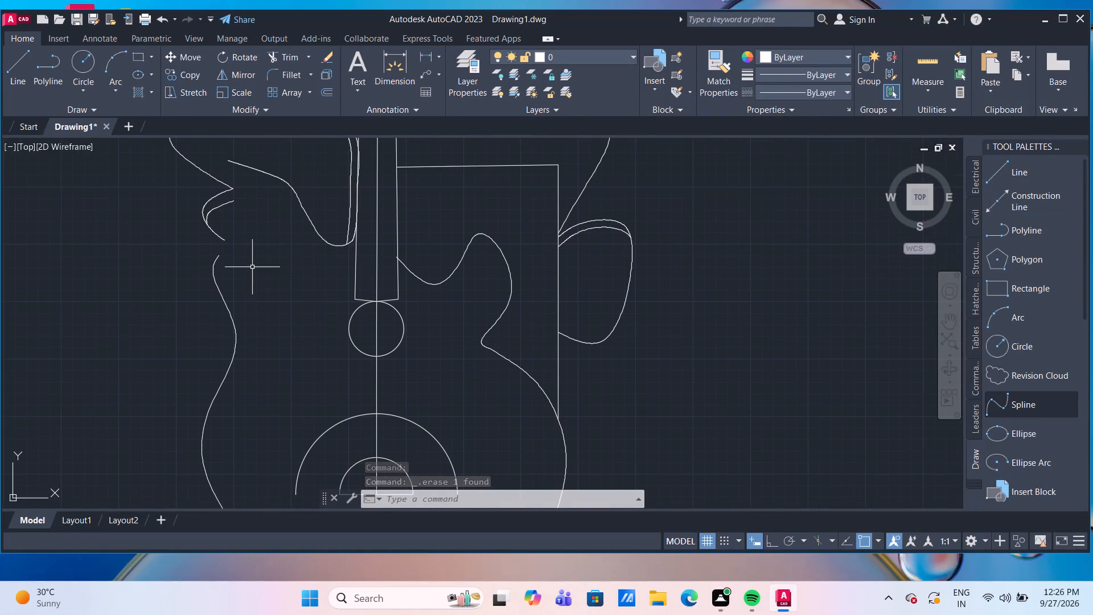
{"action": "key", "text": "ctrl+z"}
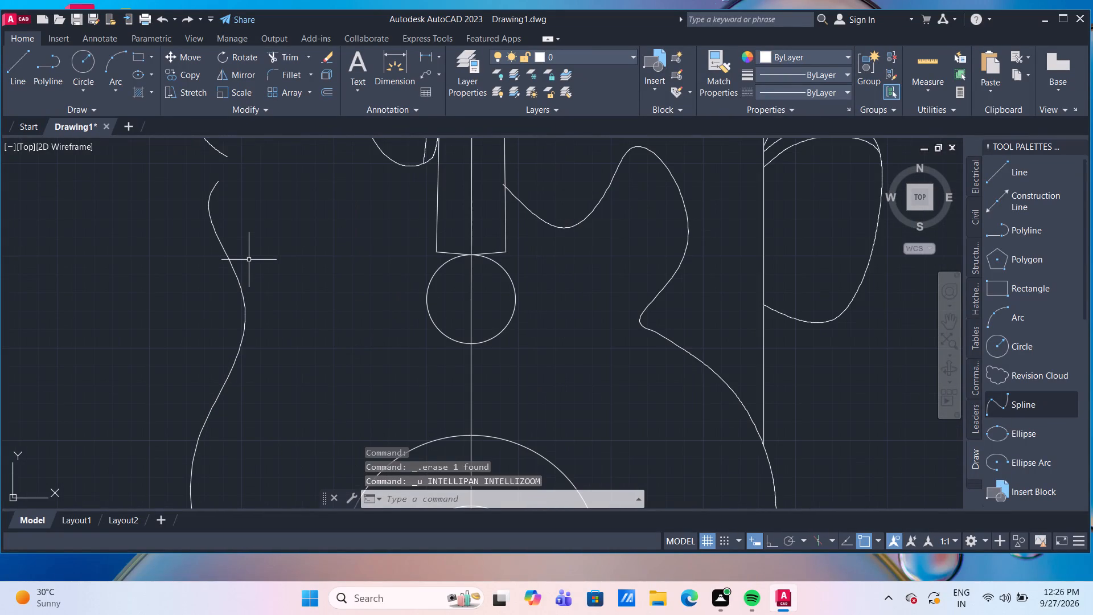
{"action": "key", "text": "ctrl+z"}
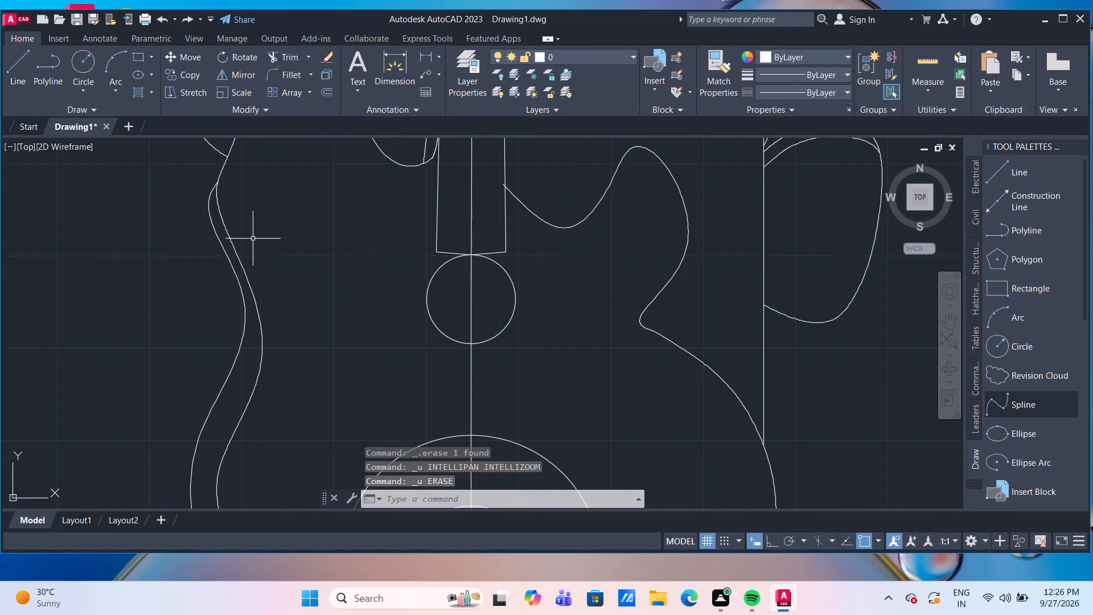
Trim away the original left side curve below the point where the new outer spline starts.
{"action": "scroll", "coordinate": [251, 211], "scroll_direction": "up", "scroll_amount": 1}
{"action": "middle_click_drag", "start_coordinate": [251, 211], "coordinate": [260, 293]}
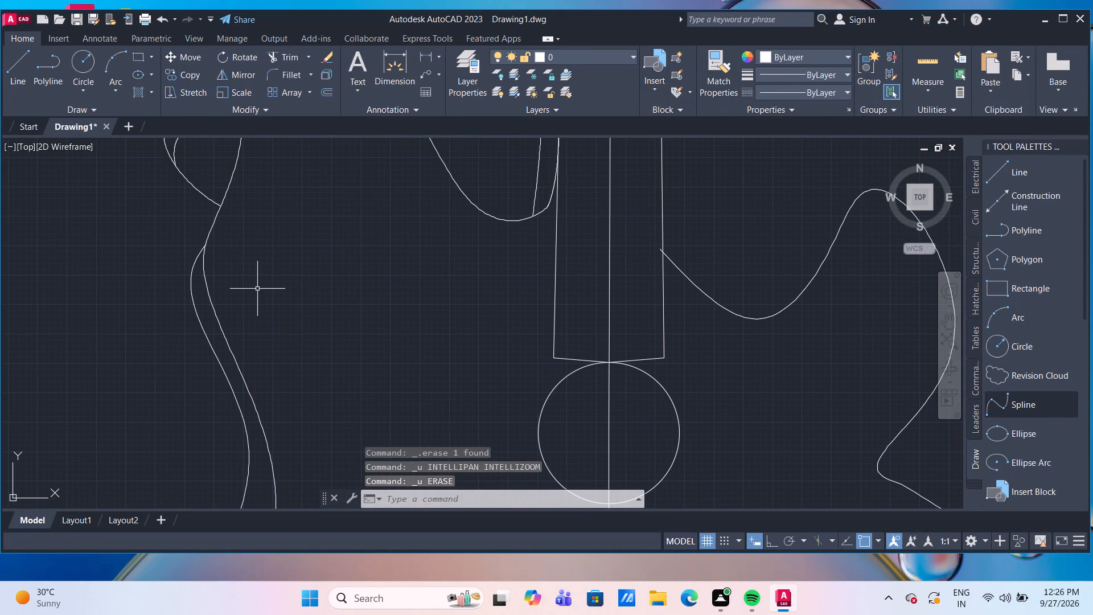
{"action": "type", "text": "TR"}
{"action": "key", "text": "Return"}
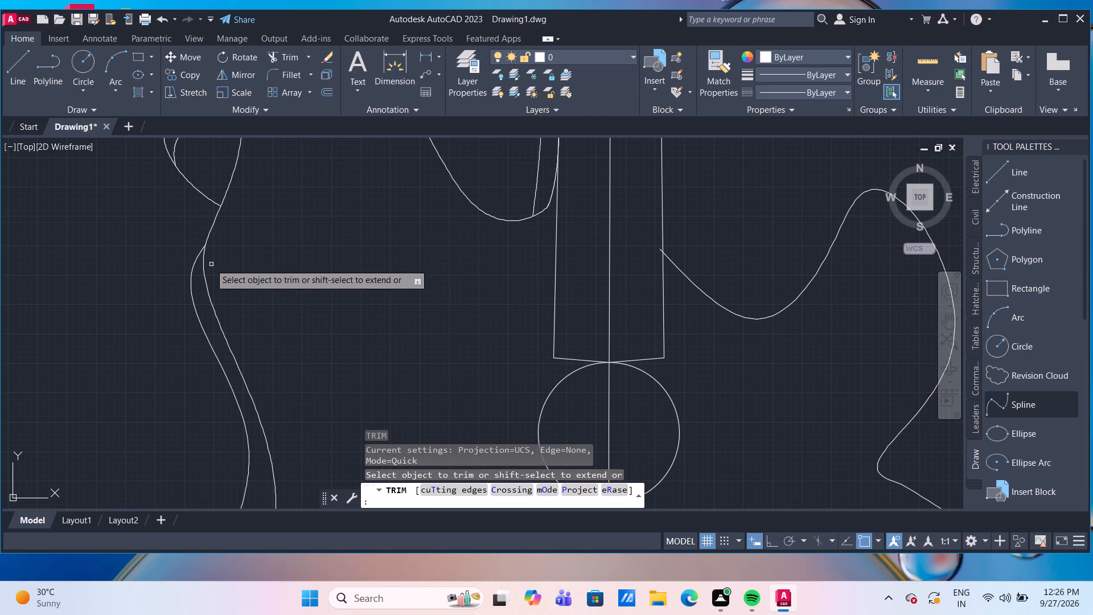
{"action": "left_click", "coordinate": [205, 267]}
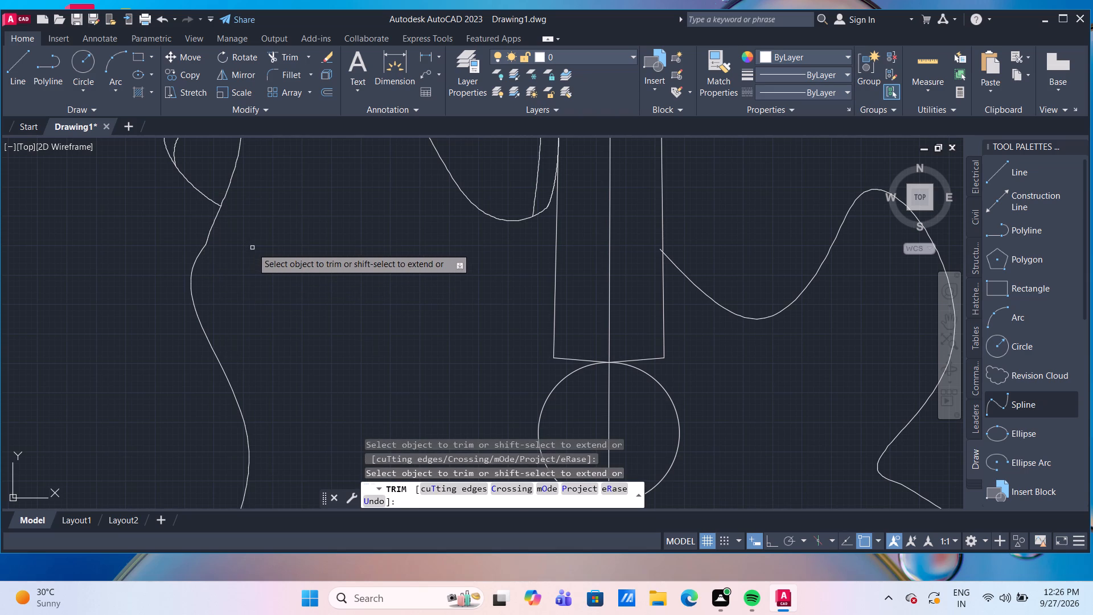
{"action": "key", "text": "Escape"}
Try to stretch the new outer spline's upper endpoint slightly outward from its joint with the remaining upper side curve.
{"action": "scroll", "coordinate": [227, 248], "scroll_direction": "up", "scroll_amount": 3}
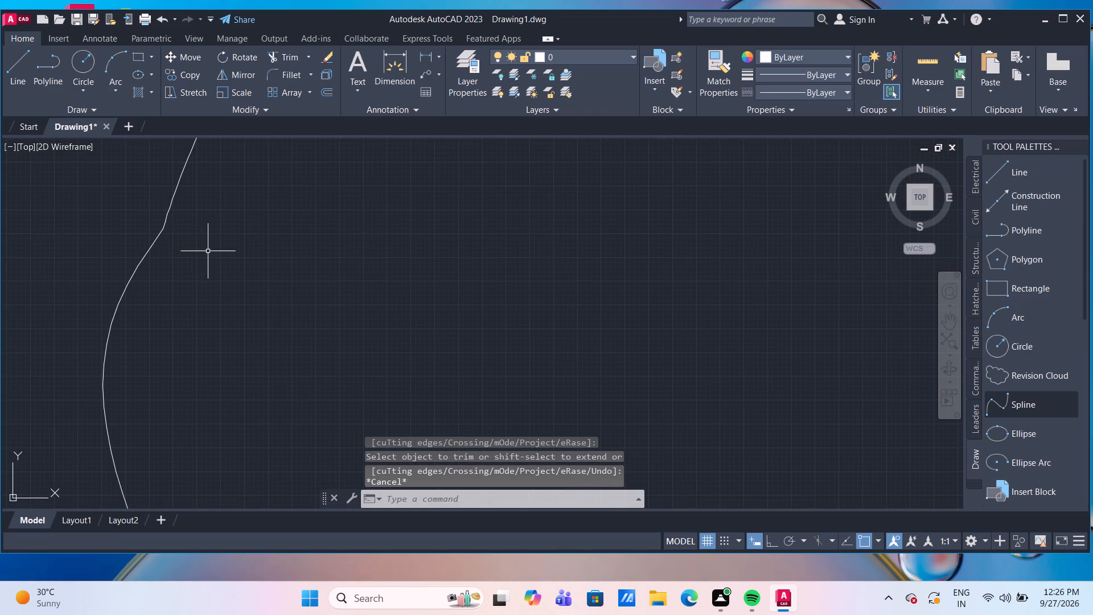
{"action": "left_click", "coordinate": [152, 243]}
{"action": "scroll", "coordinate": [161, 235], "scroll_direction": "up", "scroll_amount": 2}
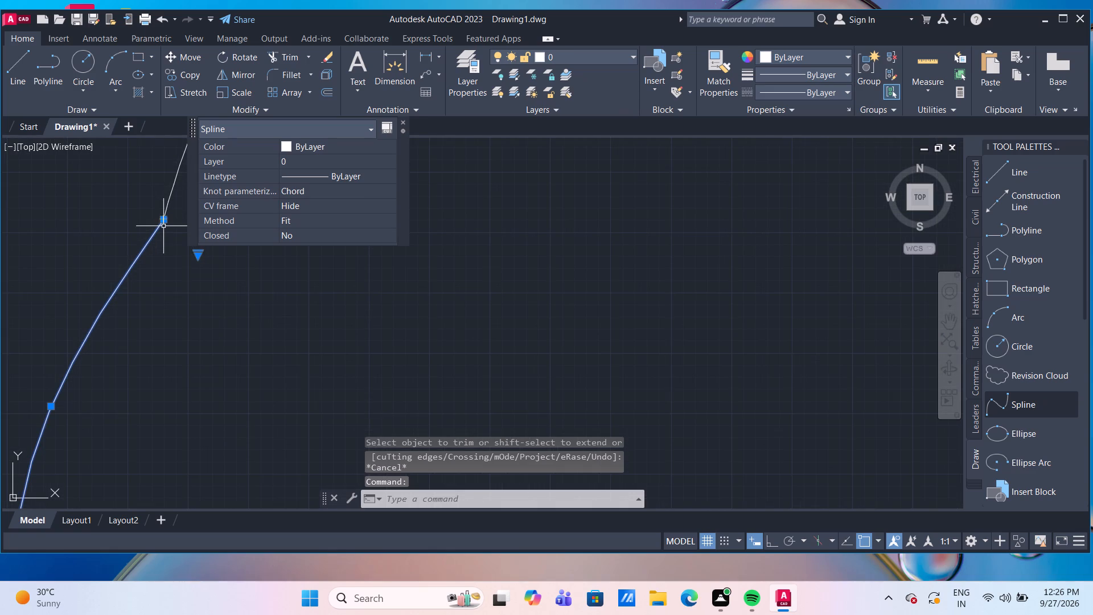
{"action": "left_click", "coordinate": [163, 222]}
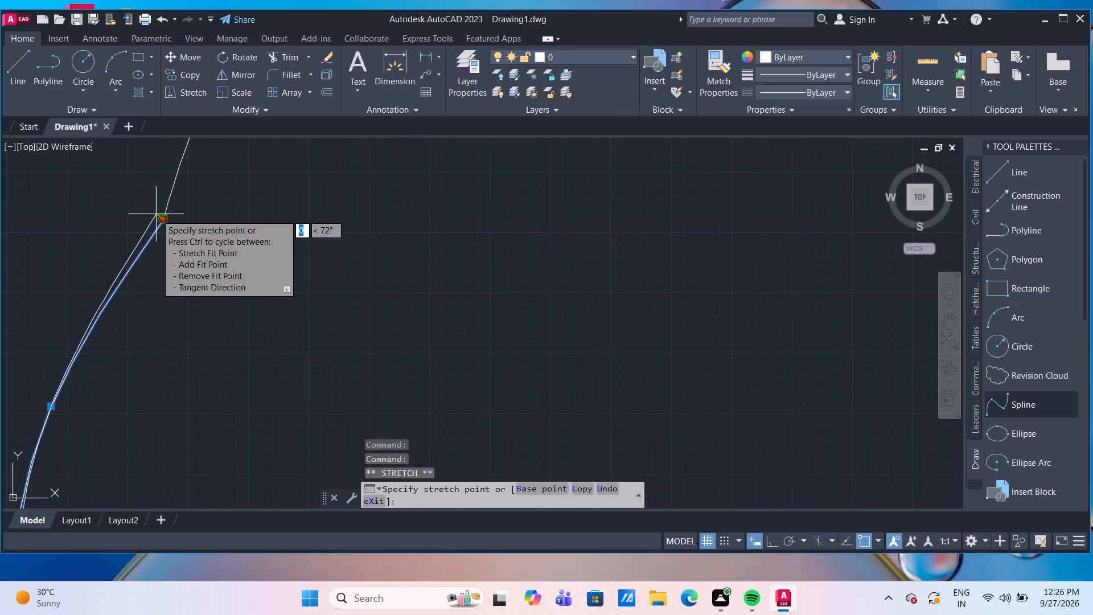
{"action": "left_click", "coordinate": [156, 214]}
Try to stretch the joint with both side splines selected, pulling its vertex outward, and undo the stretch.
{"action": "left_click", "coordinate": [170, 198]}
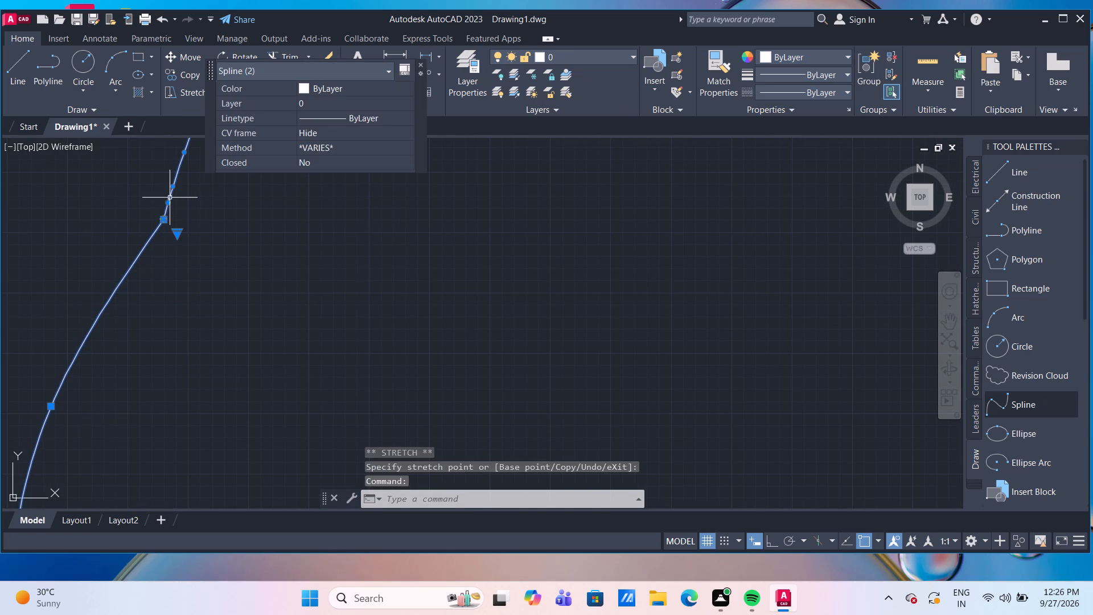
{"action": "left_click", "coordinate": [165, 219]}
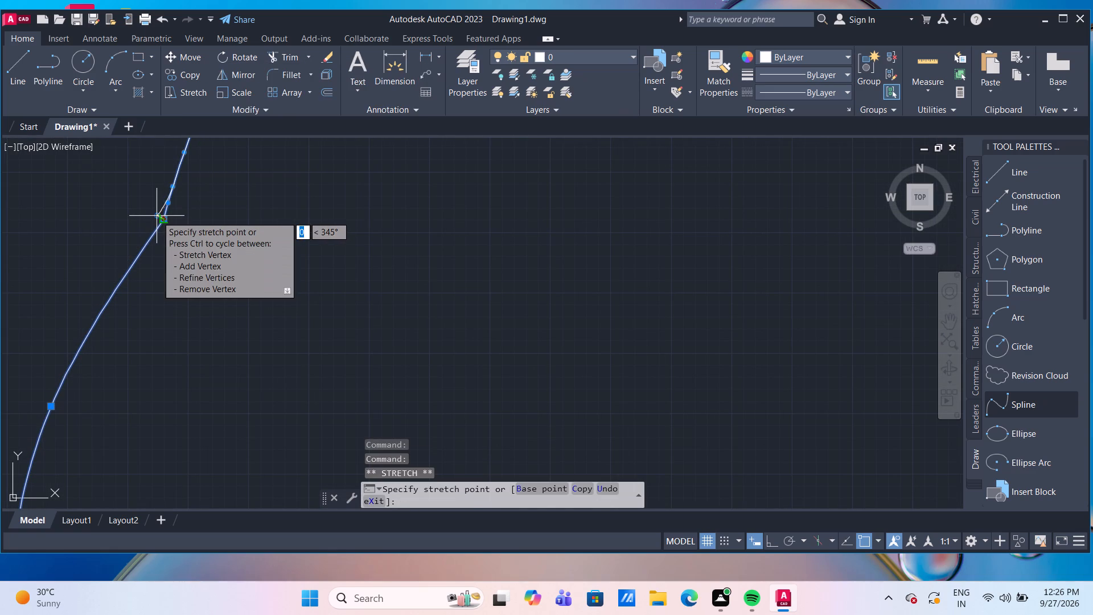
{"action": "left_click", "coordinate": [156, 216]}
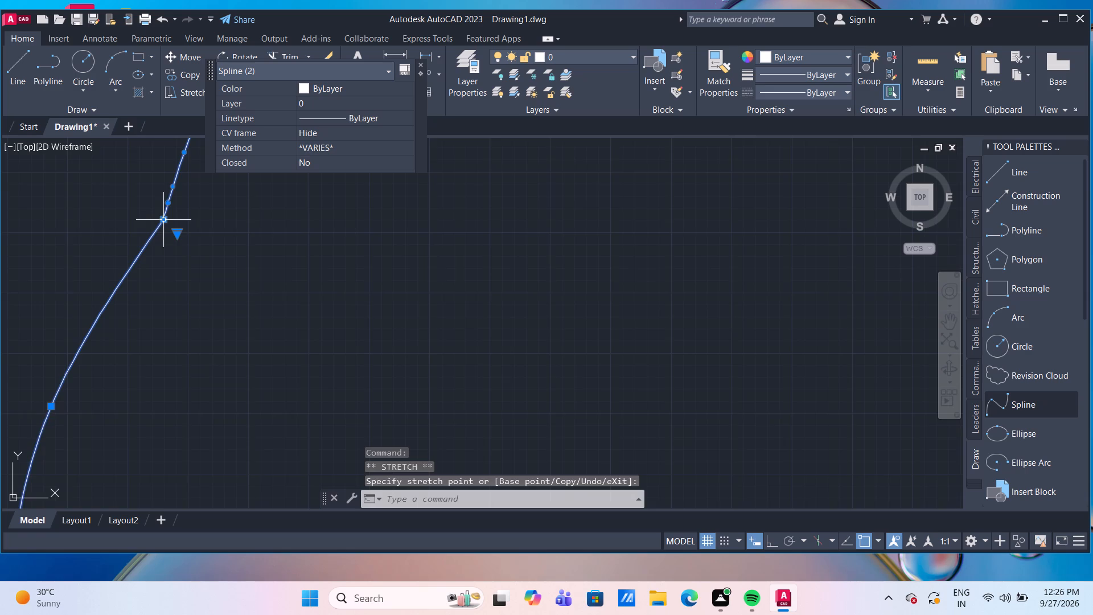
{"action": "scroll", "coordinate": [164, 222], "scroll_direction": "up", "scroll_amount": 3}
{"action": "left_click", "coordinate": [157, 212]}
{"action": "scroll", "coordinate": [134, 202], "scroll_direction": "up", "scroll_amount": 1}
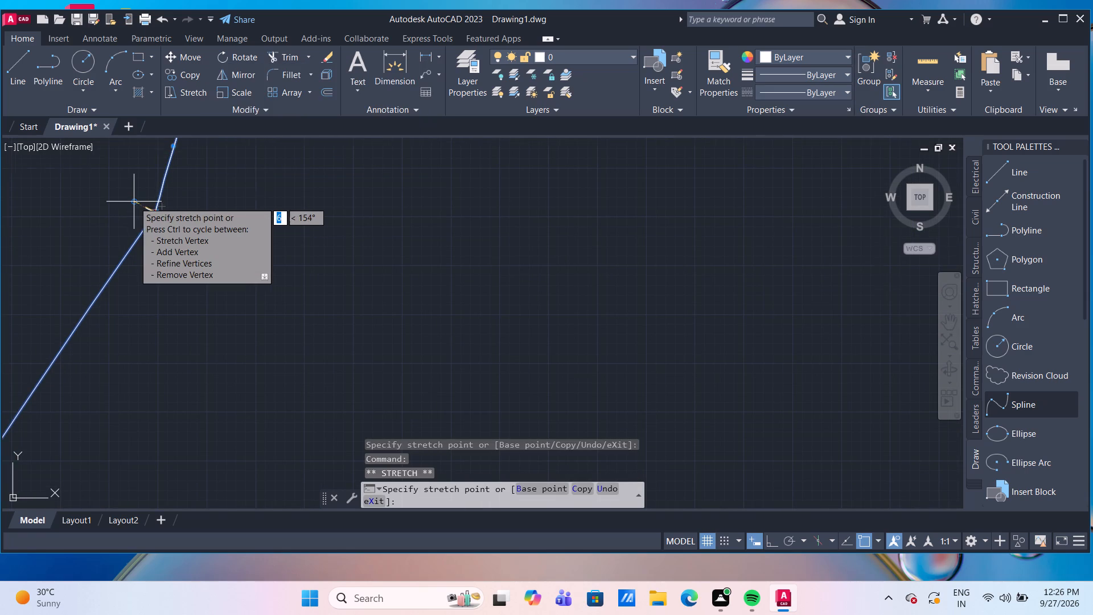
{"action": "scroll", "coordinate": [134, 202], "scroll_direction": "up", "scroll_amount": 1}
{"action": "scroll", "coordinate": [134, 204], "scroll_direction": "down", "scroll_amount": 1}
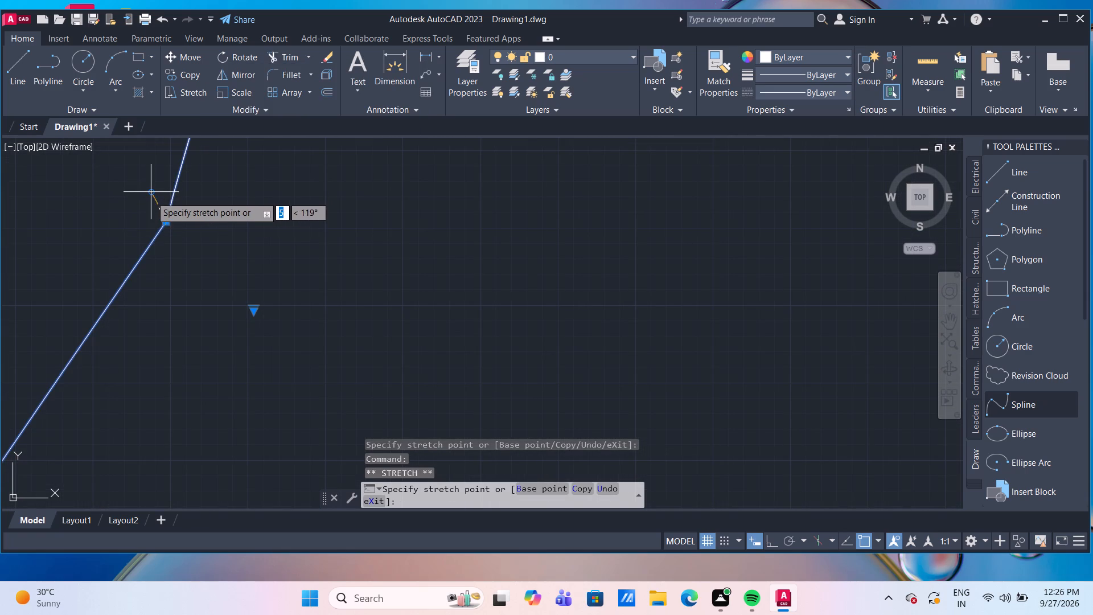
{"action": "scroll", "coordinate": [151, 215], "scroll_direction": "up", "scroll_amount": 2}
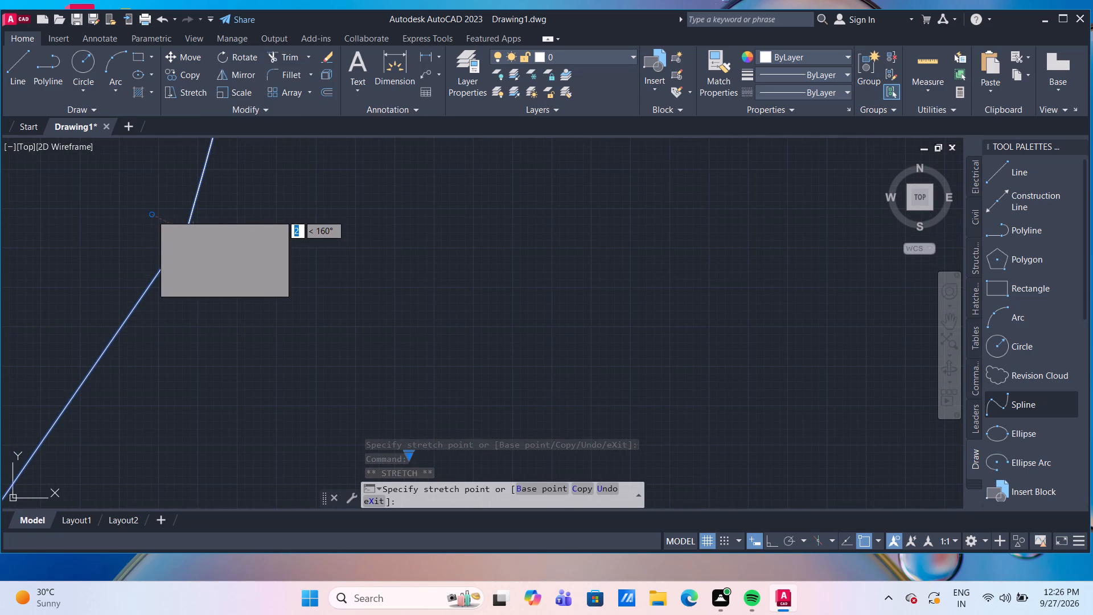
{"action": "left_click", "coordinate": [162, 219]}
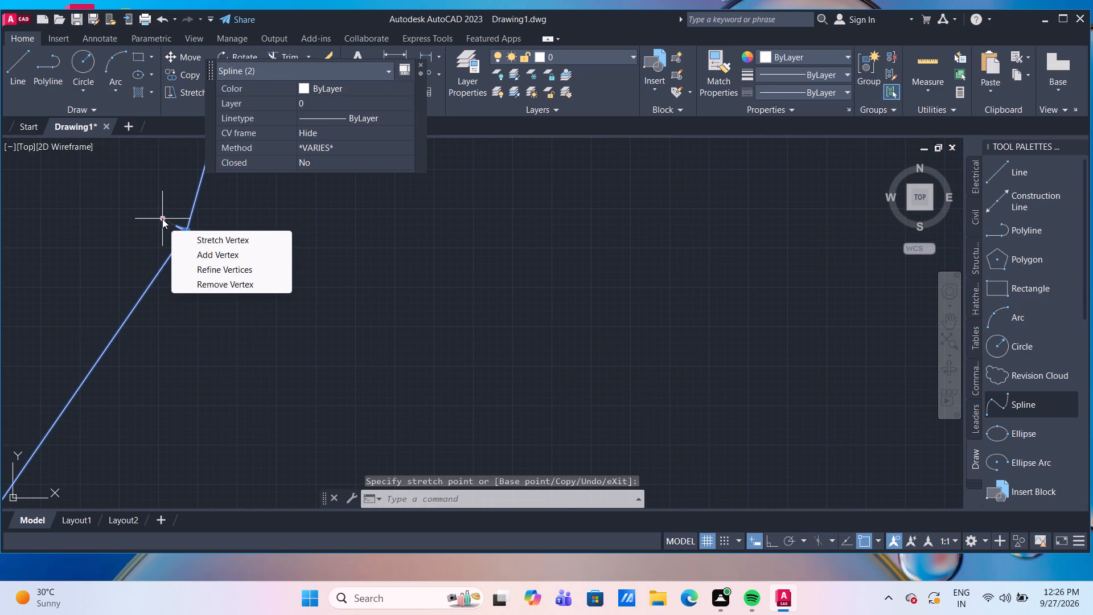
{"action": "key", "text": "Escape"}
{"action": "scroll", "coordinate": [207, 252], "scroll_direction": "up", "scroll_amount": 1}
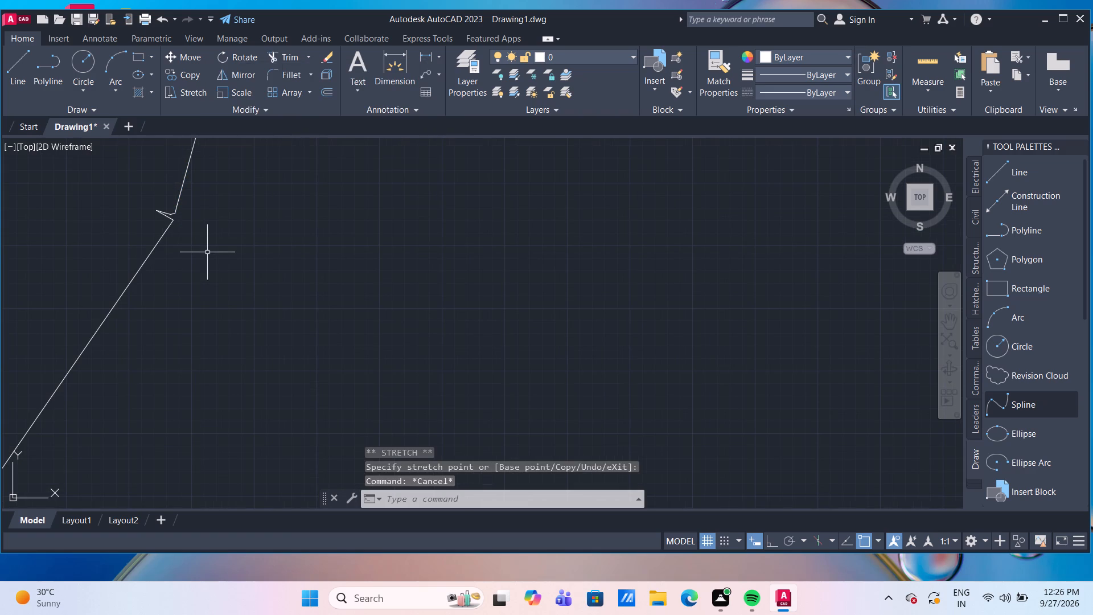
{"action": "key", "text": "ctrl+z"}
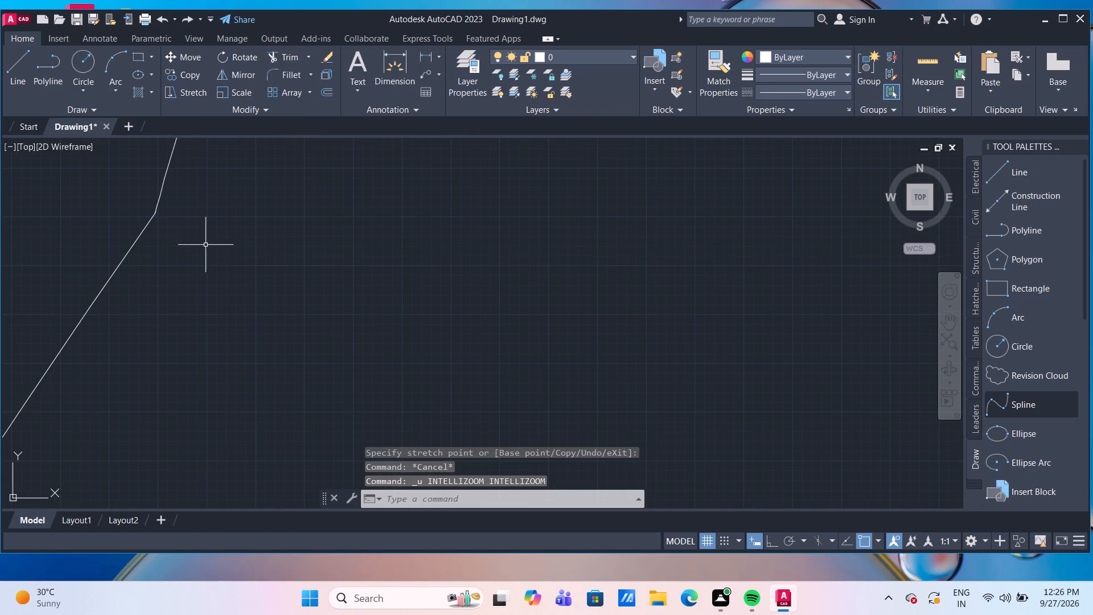
Stretch the outer spline's upper endpoint slightly up and outward, off the end of the upper side curve.
{"action": "scroll", "coordinate": [174, 228], "scroll_direction": "up", "scroll_amount": 2}
{"action": "scroll", "coordinate": [125, 190], "scroll_direction": "up", "scroll_amount": 3}
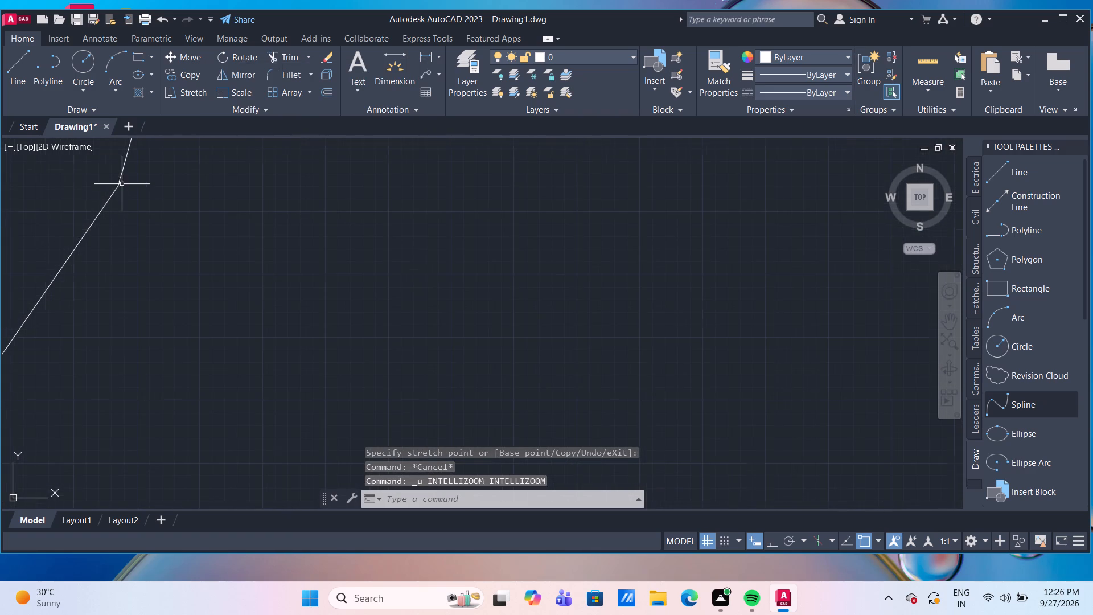
{"action": "scroll", "coordinate": [121, 183], "scroll_direction": "up", "scroll_amount": 1}
{"action": "middle_click_drag", "start_coordinate": [128, 187], "coordinate": [180, 269]}
{"action": "scroll", "coordinate": [177, 275], "scroll_direction": "up", "scroll_amount": 2}
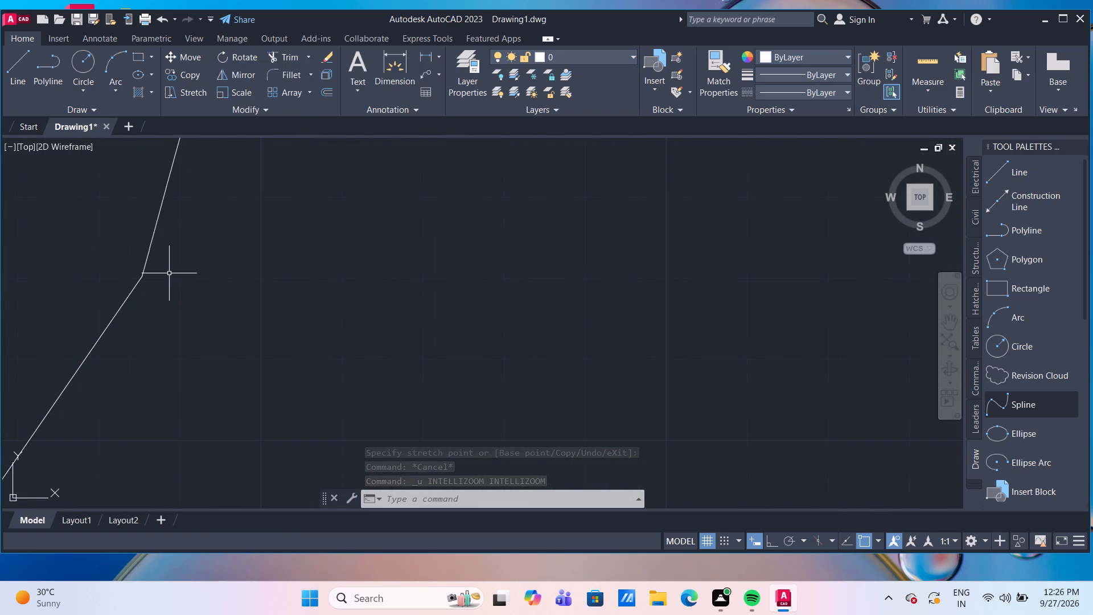
{"action": "scroll", "coordinate": [165, 276], "scroll_direction": "up", "scroll_amount": 1}
{"action": "left_click", "coordinate": [121, 282]}
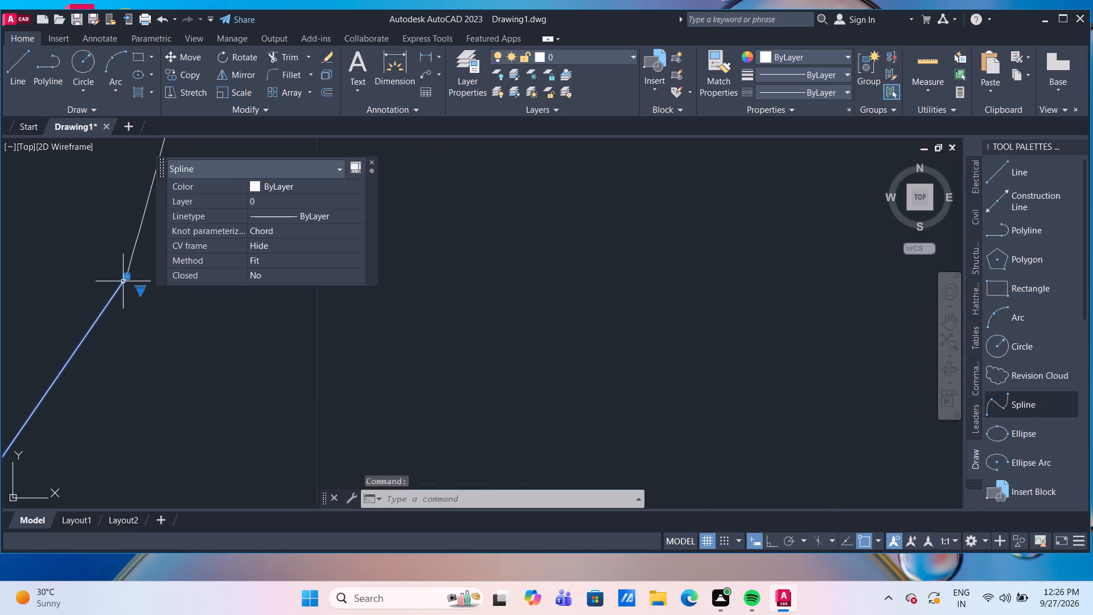
{"action": "left_click", "coordinate": [129, 276]}
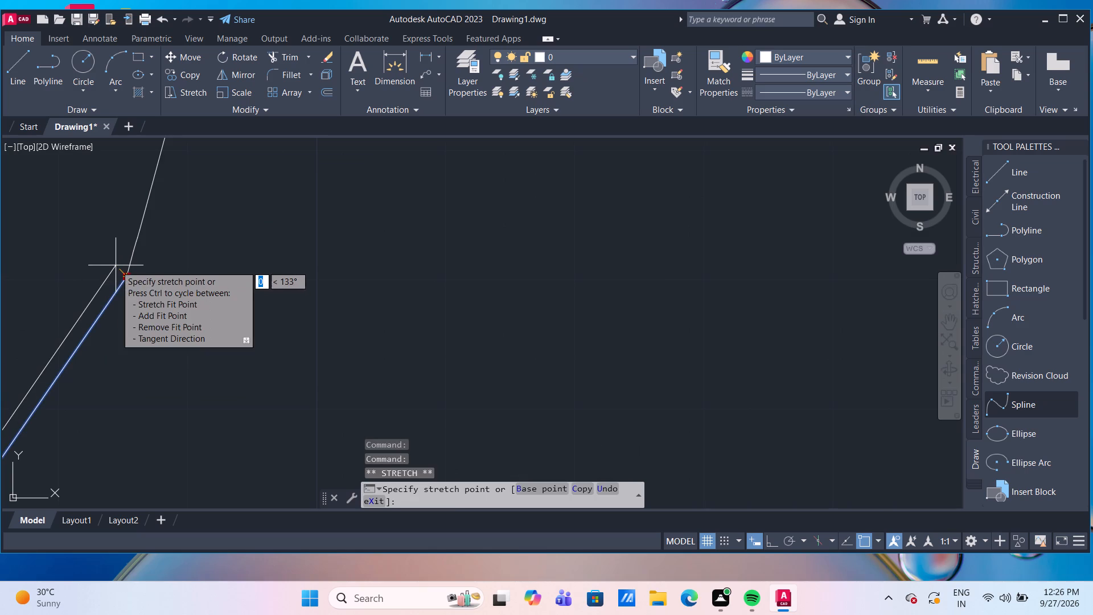
{"action": "left_click", "coordinate": [116, 266]}
{"action": "key", "text": "Escape"}
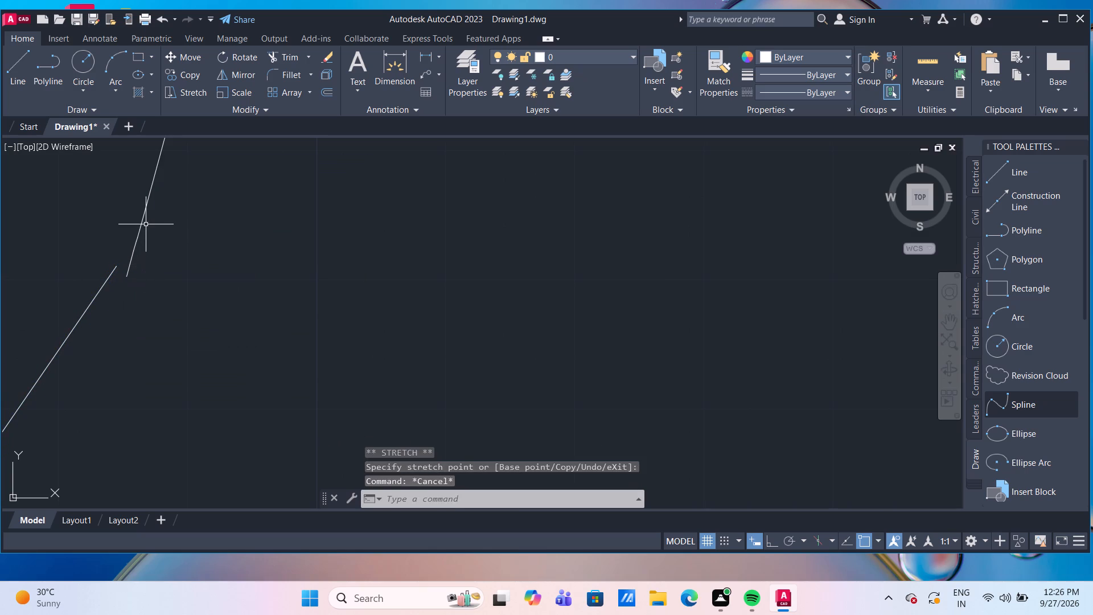
Stretch the upper side curve's lower end vertex onto the outer spline's relocated upper endpoint.
{"action": "left_click", "coordinate": [142, 224]}
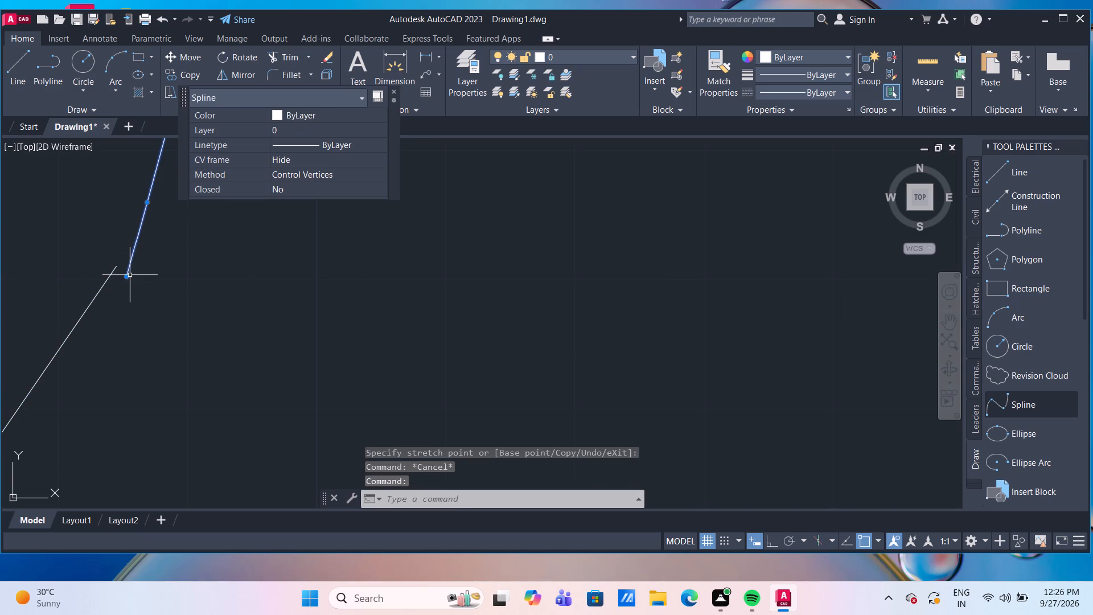
{"action": "left_click", "coordinate": [129, 275]}
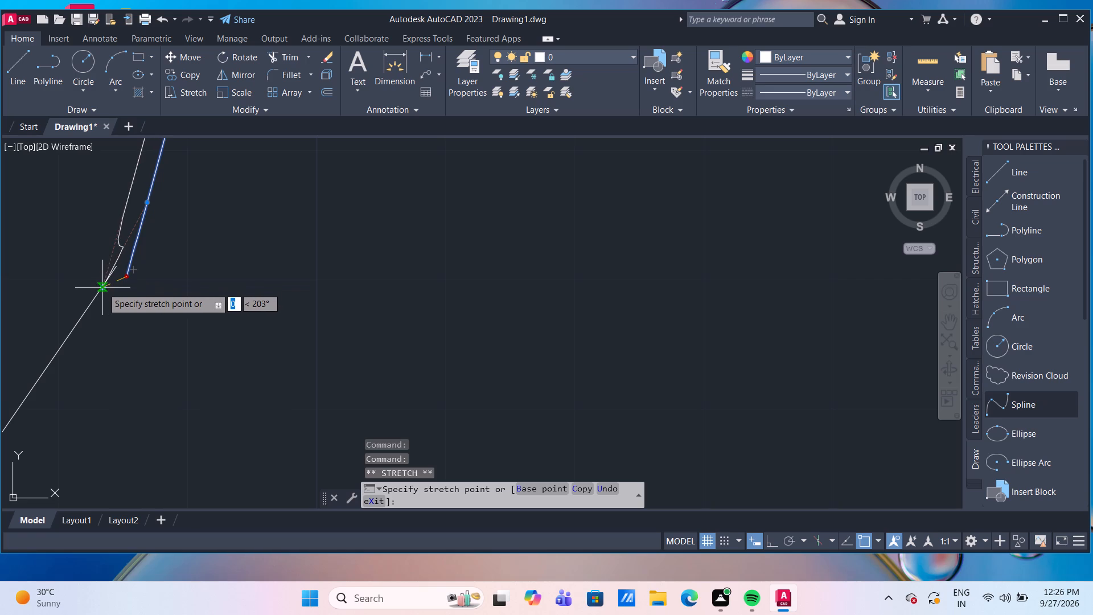
{"action": "left_click", "coordinate": [117, 266]}
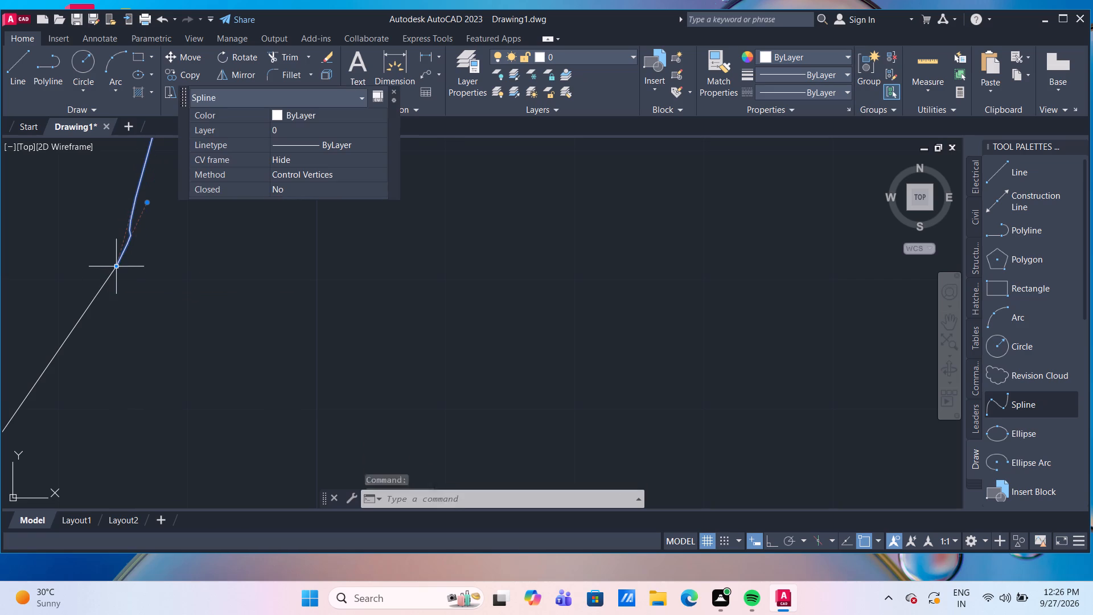
{"action": "key", "text": "Escape"}
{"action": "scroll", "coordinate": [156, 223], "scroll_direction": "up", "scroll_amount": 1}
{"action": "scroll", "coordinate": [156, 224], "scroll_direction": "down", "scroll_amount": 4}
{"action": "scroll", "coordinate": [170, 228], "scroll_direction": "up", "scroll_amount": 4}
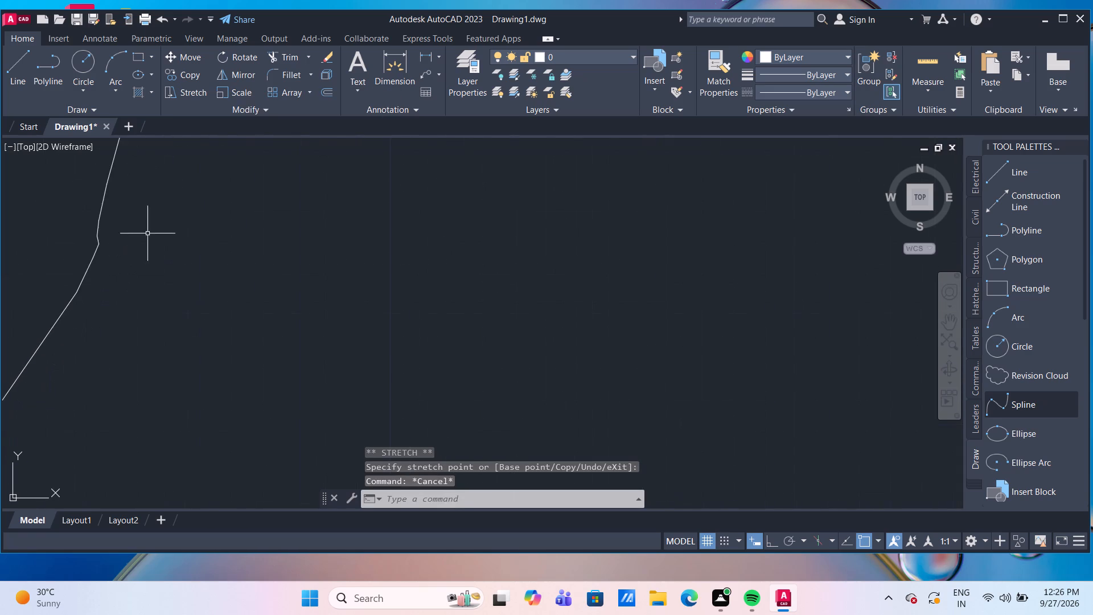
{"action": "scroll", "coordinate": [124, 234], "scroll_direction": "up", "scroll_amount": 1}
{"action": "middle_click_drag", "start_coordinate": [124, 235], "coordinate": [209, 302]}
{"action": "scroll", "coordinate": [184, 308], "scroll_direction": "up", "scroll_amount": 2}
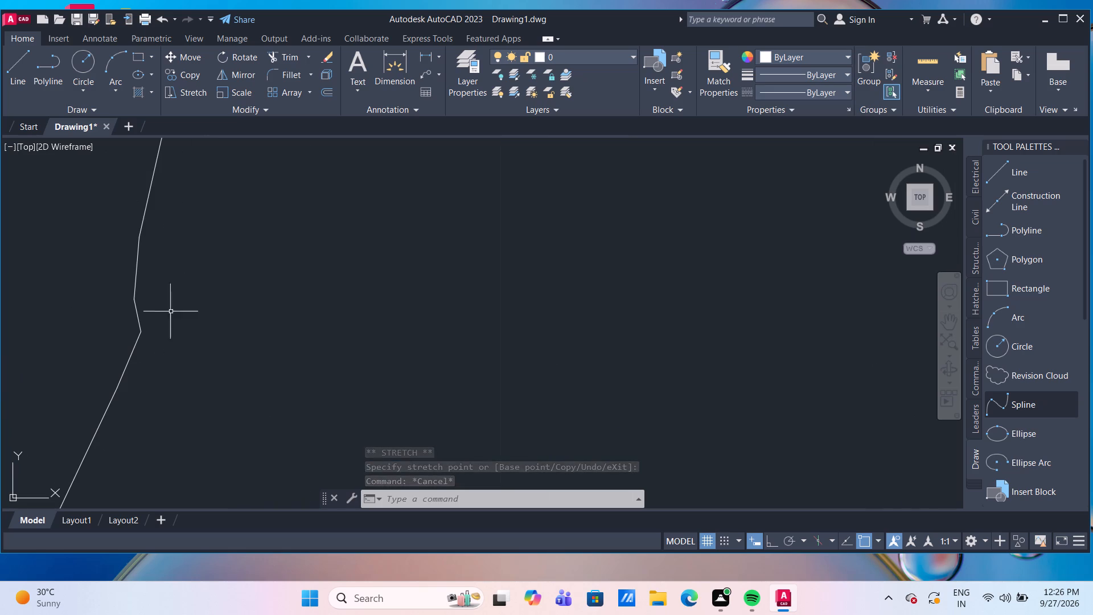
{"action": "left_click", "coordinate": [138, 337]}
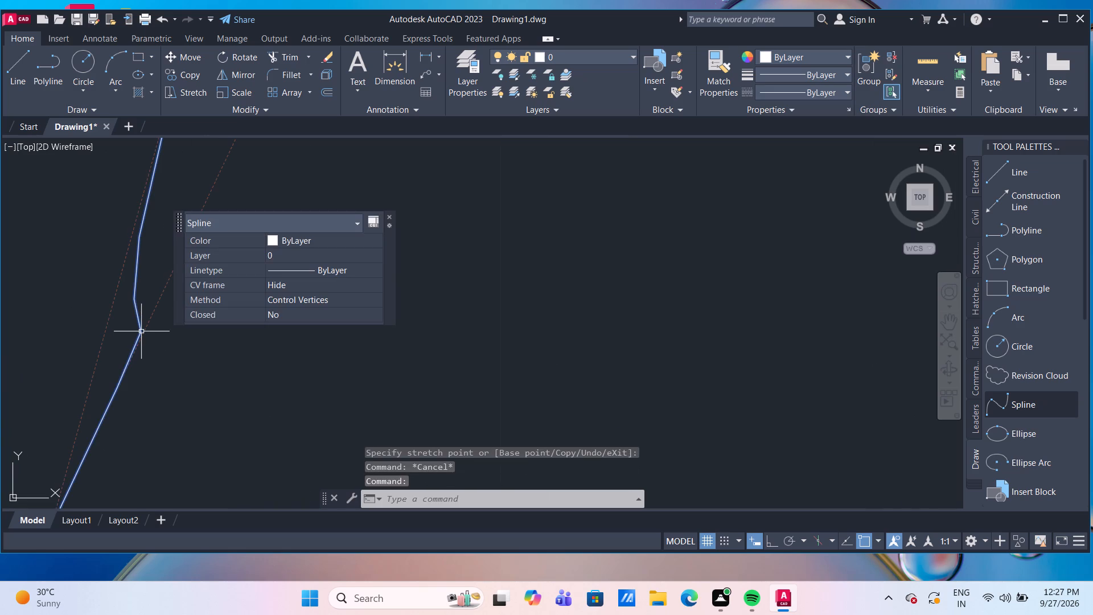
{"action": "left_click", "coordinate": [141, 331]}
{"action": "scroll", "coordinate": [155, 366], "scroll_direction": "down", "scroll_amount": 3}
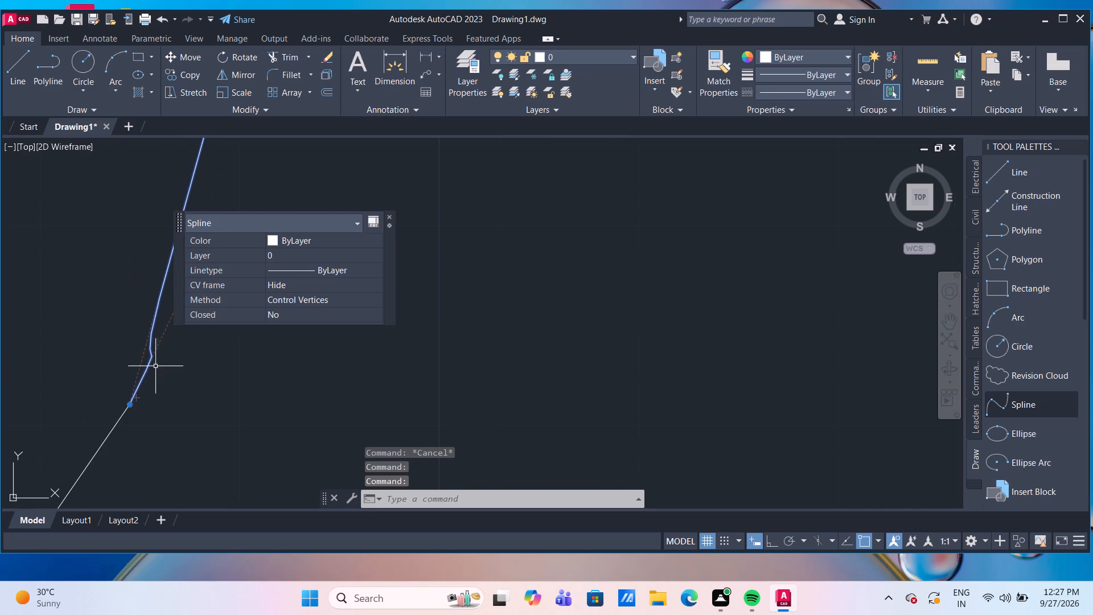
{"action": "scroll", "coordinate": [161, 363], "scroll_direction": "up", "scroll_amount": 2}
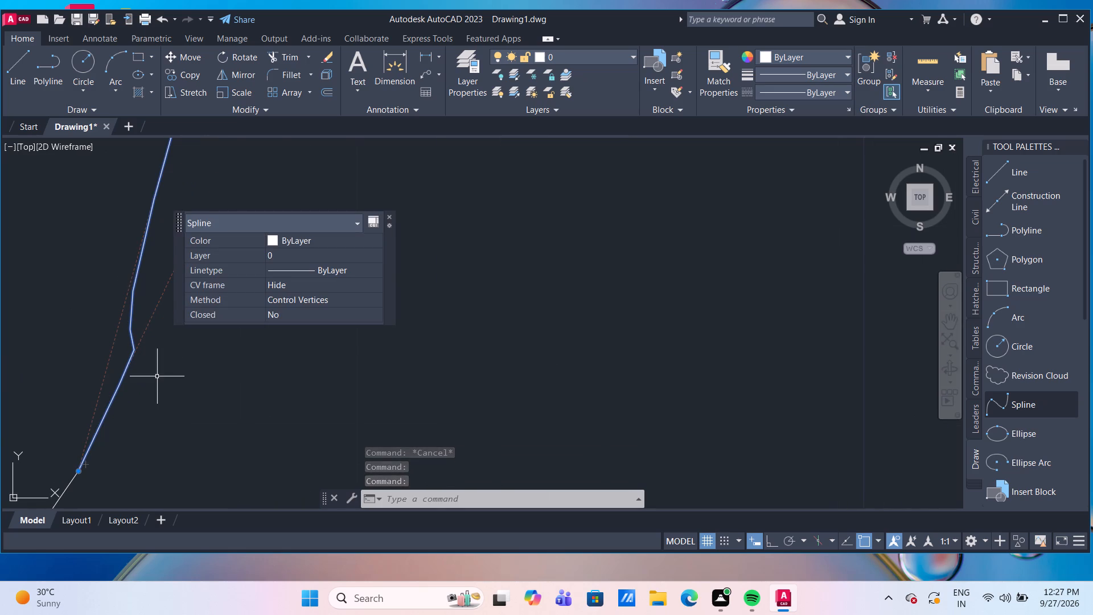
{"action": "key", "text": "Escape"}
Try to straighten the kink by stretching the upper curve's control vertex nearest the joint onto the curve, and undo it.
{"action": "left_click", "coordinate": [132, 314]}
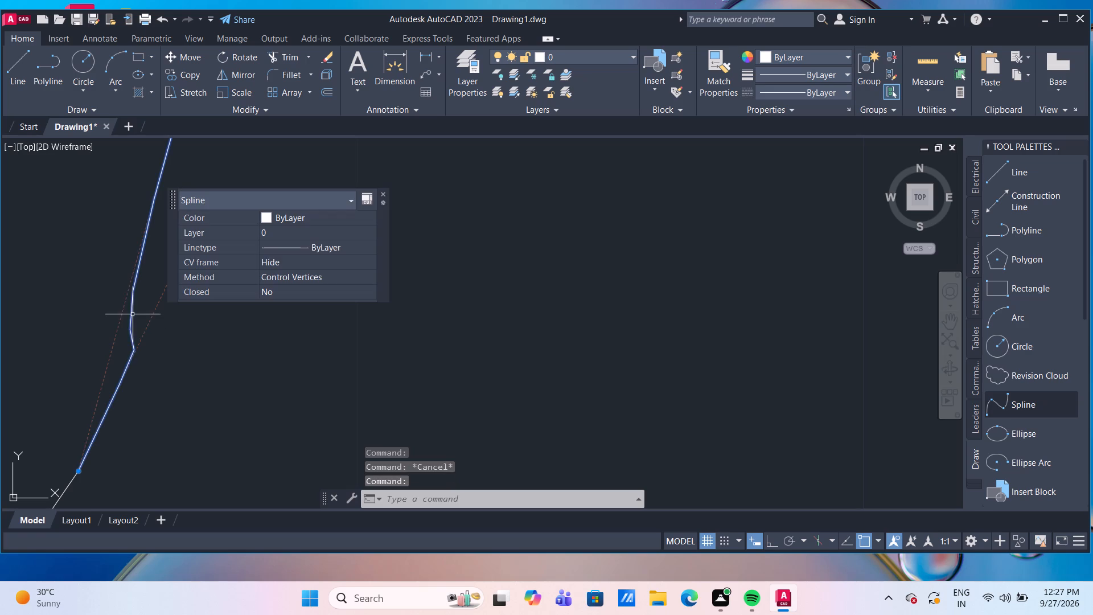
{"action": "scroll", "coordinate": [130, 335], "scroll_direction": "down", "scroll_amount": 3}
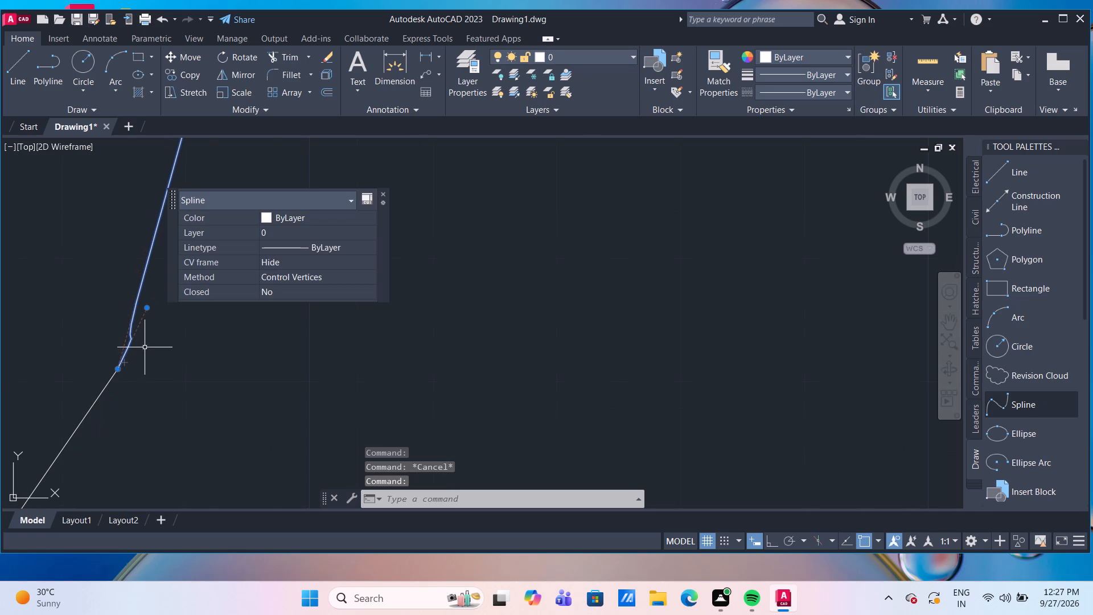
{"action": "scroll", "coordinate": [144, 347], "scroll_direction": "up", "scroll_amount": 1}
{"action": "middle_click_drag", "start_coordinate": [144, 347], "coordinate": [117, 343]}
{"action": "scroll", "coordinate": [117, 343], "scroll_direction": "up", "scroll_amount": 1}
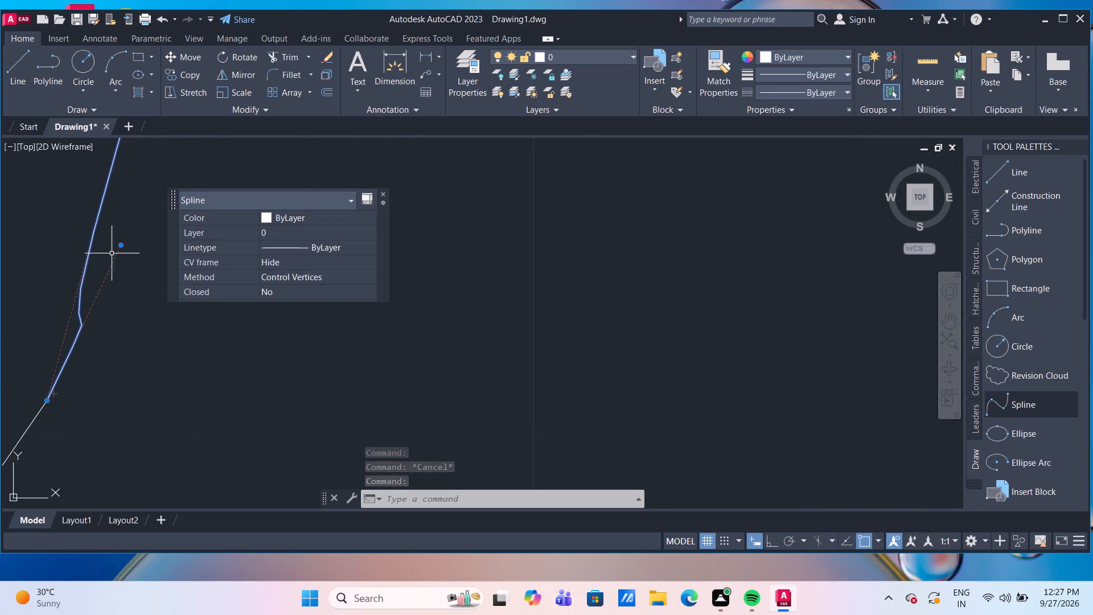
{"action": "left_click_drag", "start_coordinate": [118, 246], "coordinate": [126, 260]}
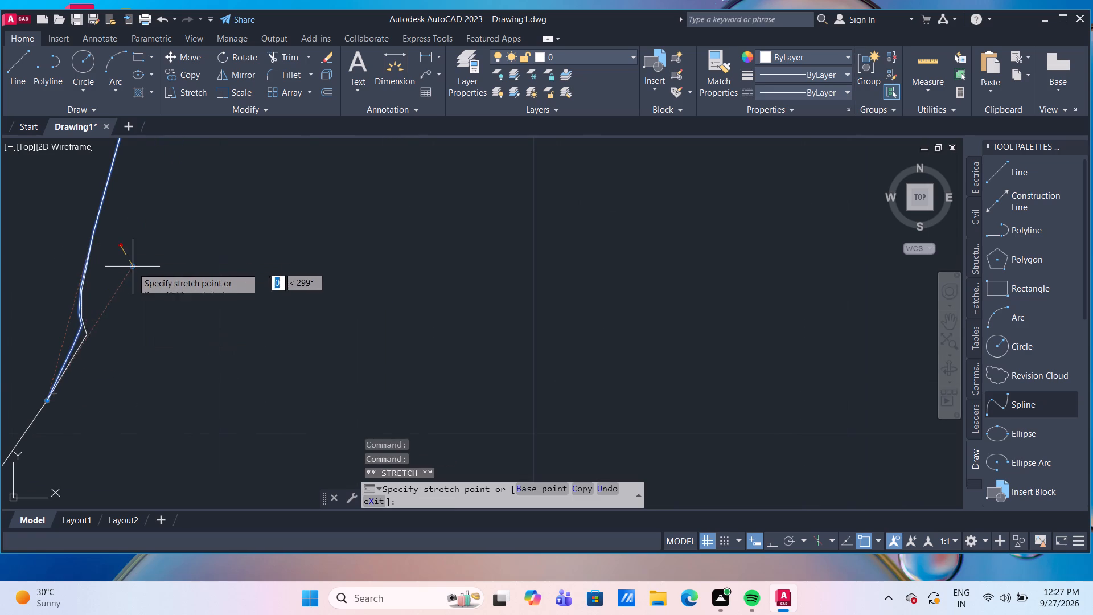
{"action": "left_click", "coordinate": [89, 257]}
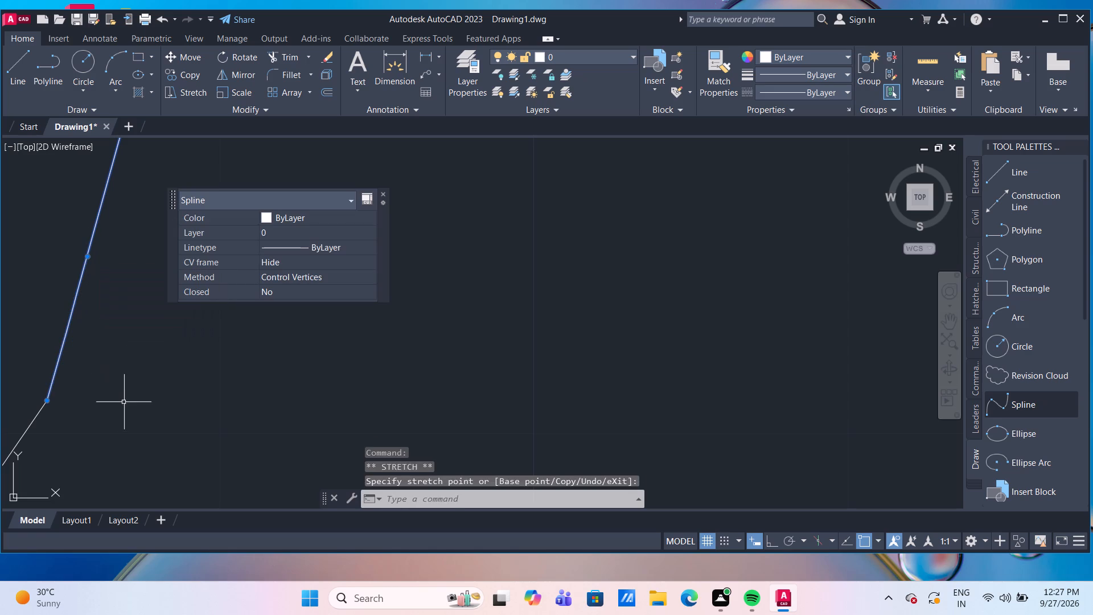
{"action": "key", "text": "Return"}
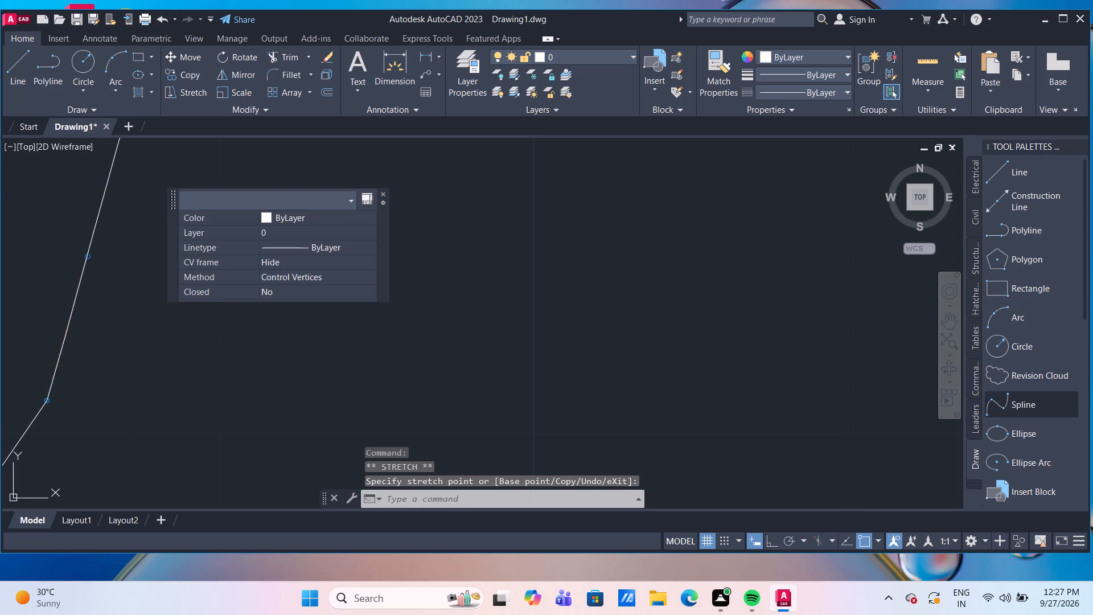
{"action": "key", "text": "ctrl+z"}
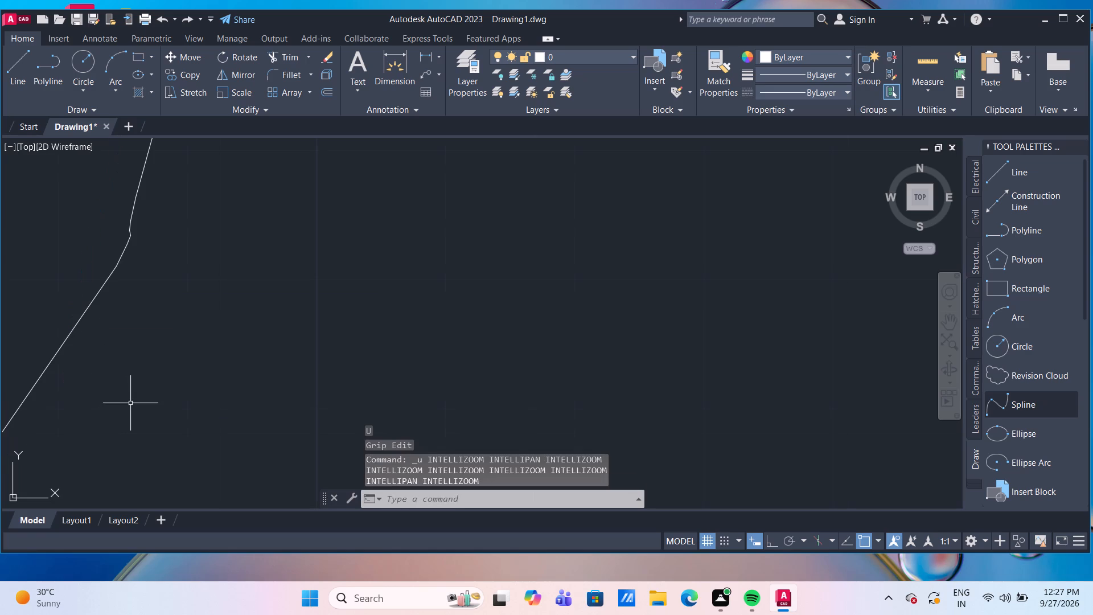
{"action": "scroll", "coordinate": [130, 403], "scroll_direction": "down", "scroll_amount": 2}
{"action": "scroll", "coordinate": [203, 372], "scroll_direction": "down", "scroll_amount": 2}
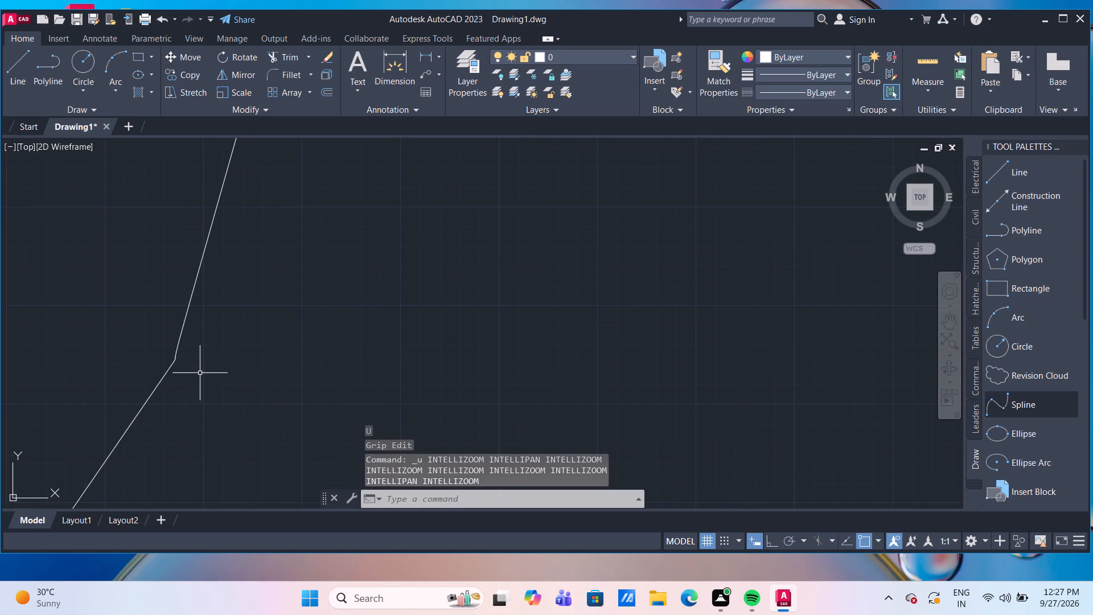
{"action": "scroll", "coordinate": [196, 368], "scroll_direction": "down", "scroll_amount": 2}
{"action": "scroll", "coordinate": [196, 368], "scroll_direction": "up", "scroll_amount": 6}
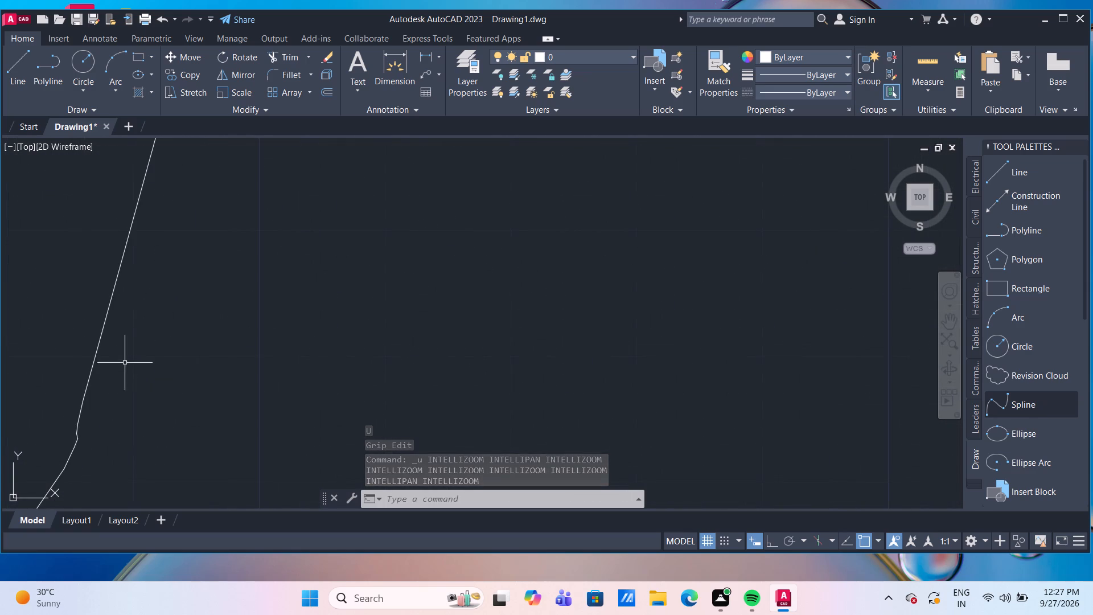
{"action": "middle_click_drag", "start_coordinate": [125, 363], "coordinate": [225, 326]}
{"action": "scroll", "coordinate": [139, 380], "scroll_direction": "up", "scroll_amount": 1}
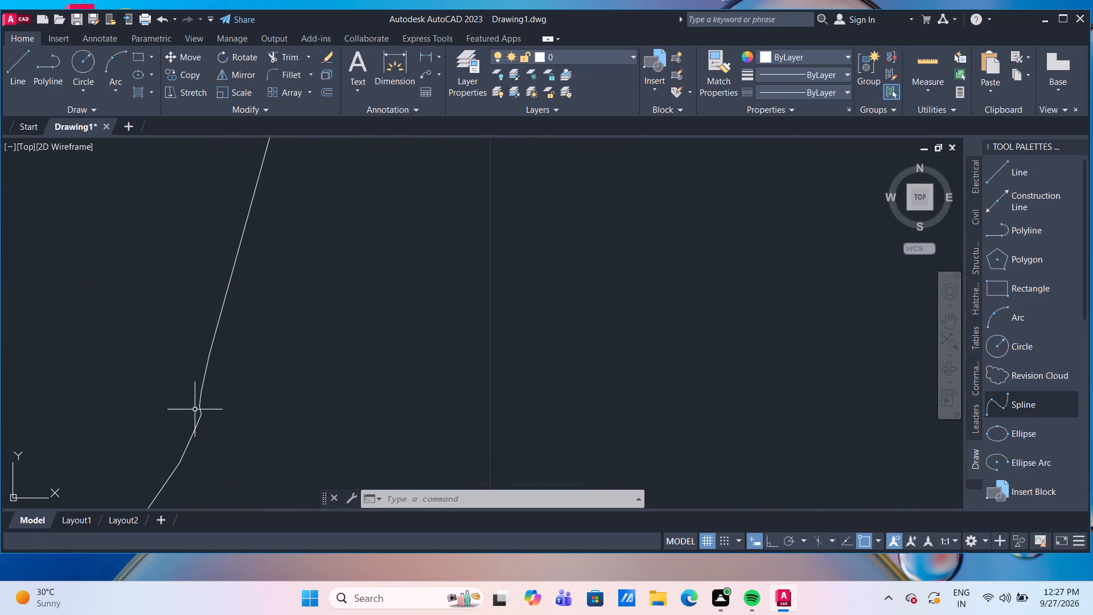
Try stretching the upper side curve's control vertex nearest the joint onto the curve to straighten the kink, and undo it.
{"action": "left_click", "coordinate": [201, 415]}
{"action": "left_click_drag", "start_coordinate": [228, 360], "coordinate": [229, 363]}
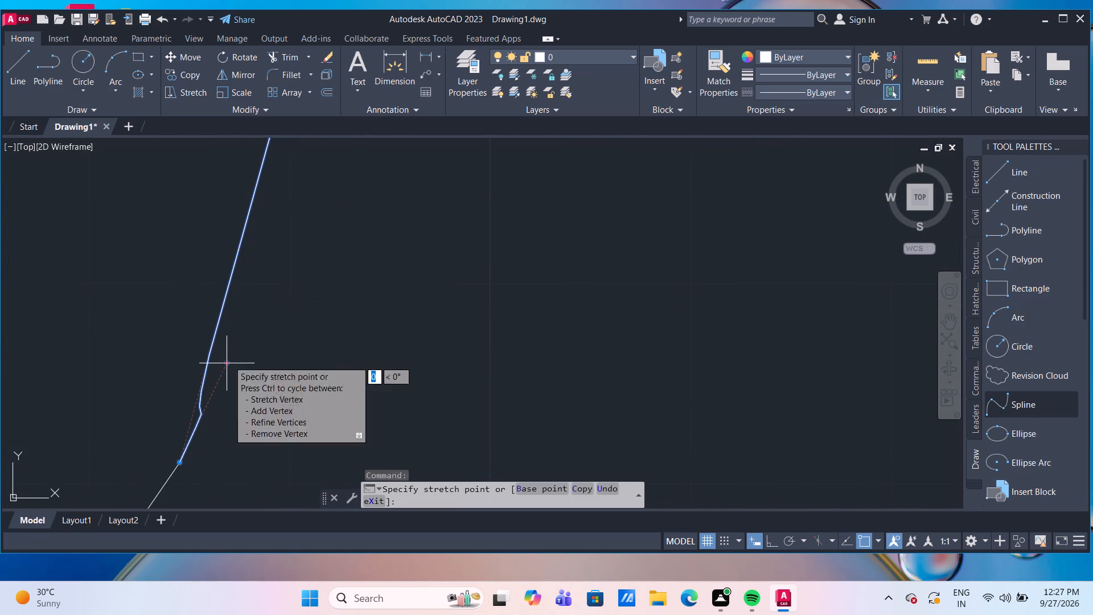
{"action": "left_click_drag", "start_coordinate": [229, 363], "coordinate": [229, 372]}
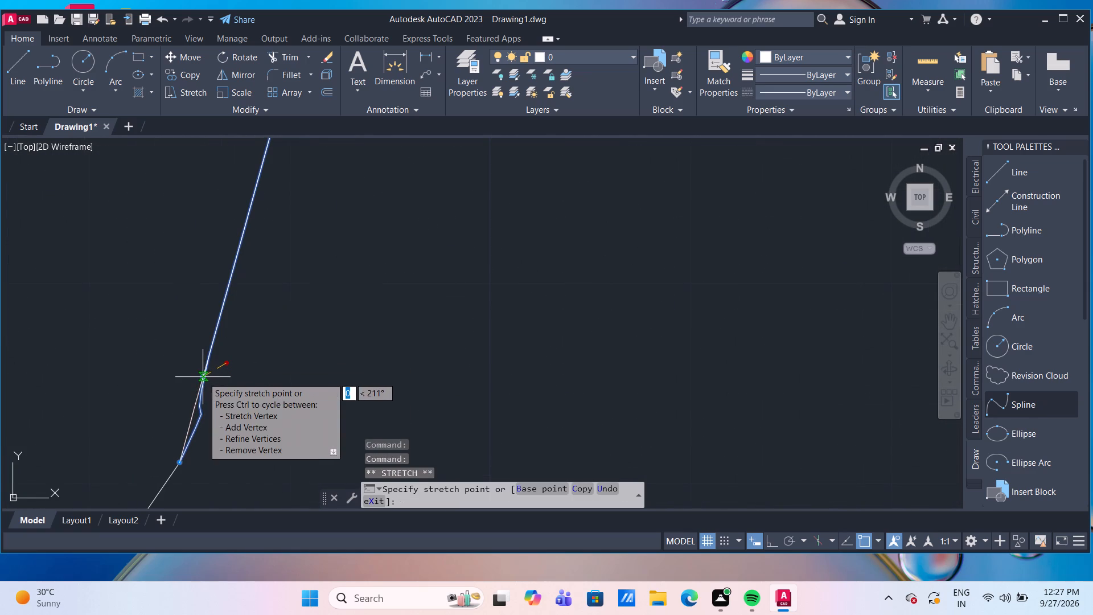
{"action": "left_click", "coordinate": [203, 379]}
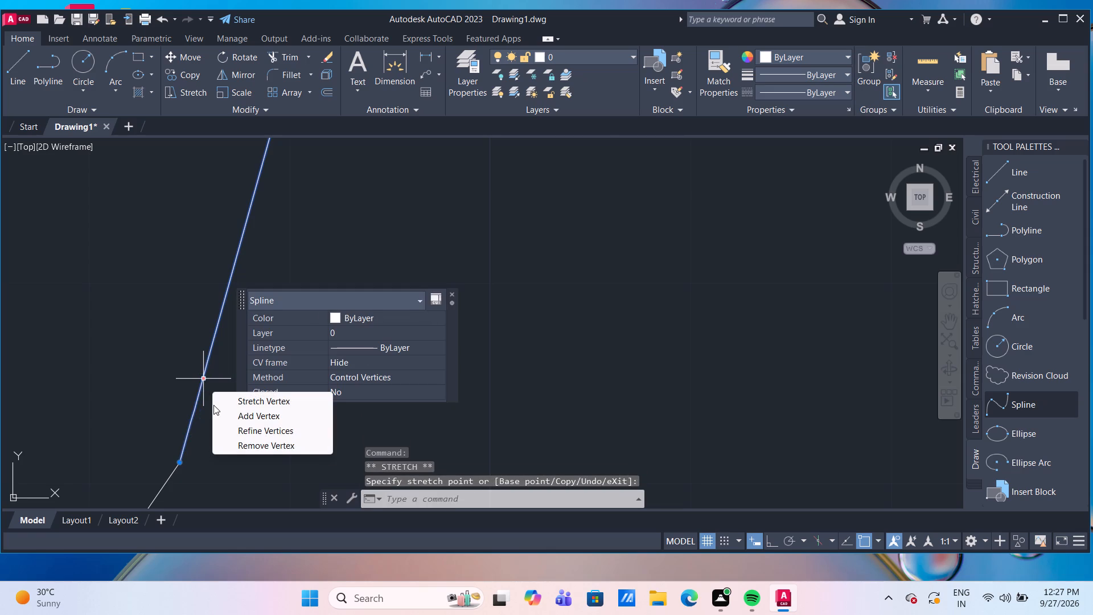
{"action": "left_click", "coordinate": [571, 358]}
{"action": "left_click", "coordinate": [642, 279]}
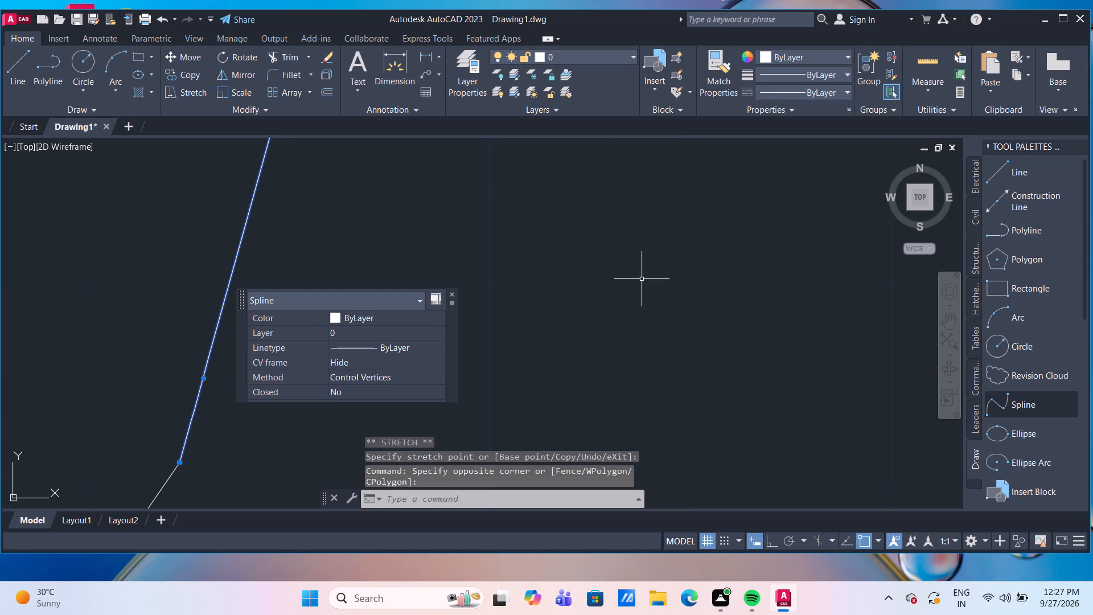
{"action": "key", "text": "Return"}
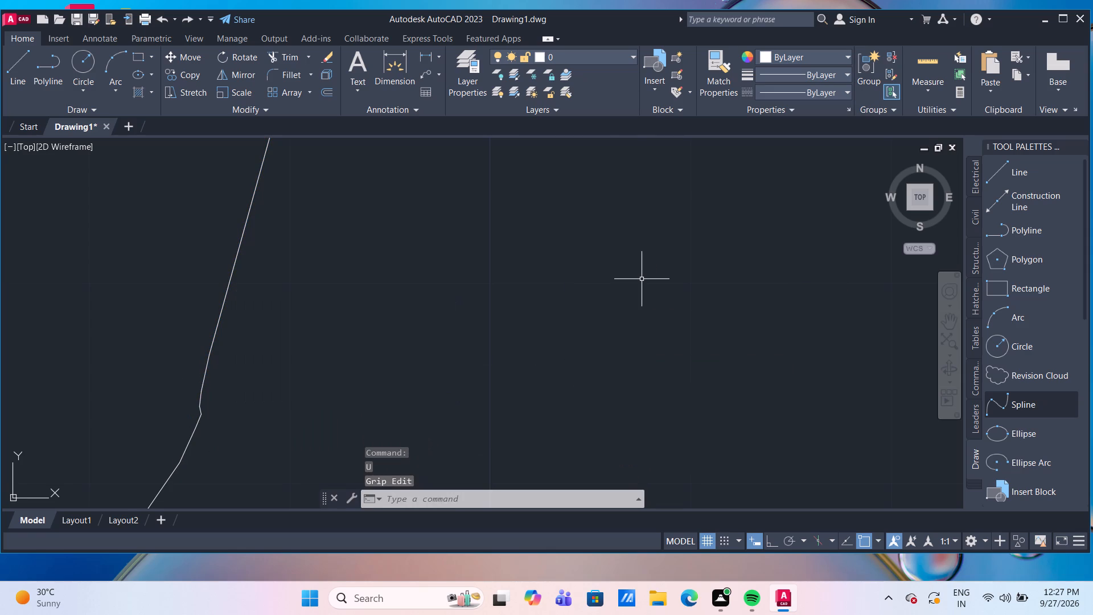
Stretch the upper side curve's control vertex nearest the joint onto the curve itself, slightly higher than in the undone attempt.
{"action": "left_click", "coordinate": [195, 420]}
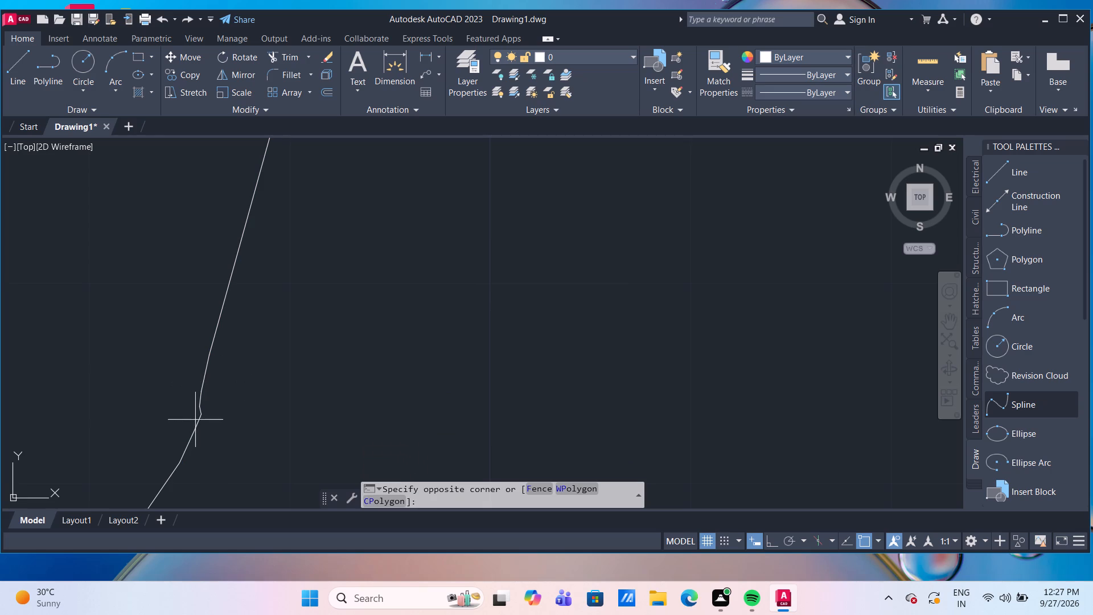
{"action": "left_click", "coordinate": [204, 413]}
{"action": "left_click", "coordinate": [202, 413]}
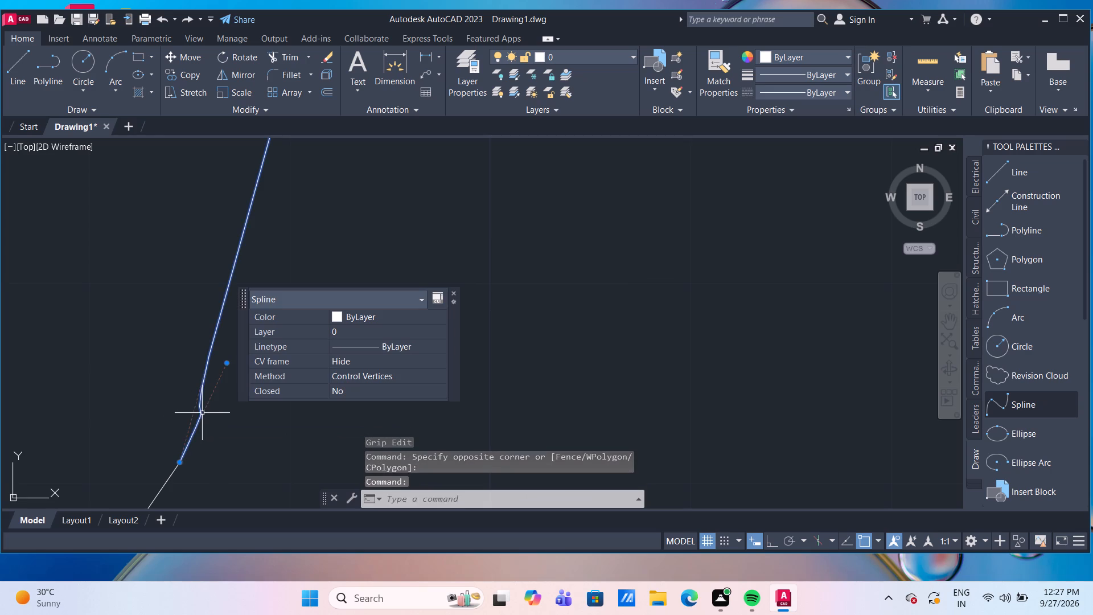
{"action": "left_click", "coordinate": [225, 364]}
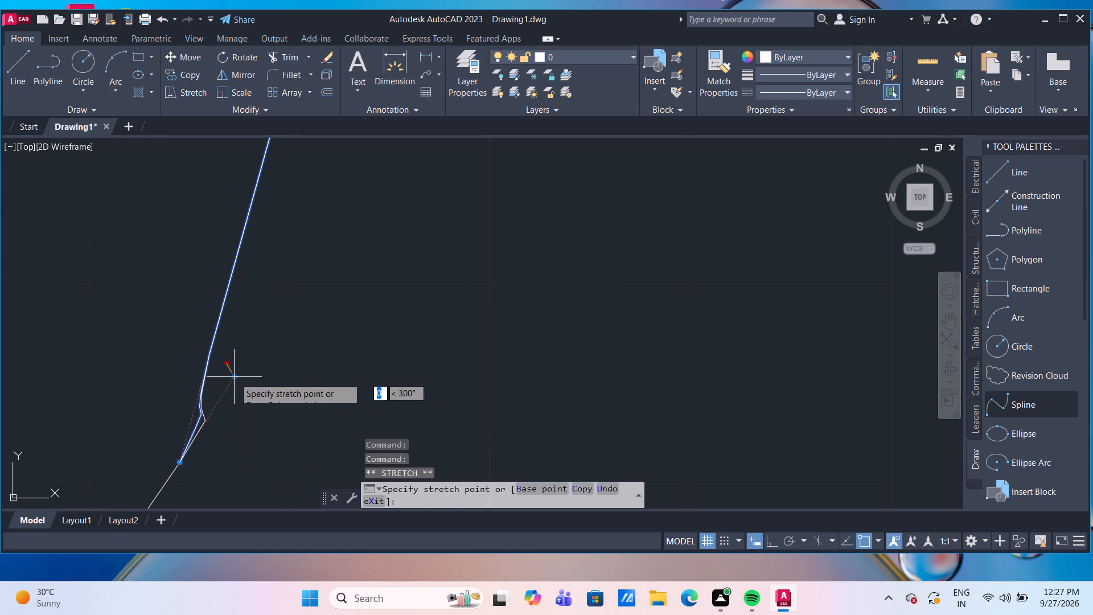
{"action": "left_click", "coordinate": [204, 363]}
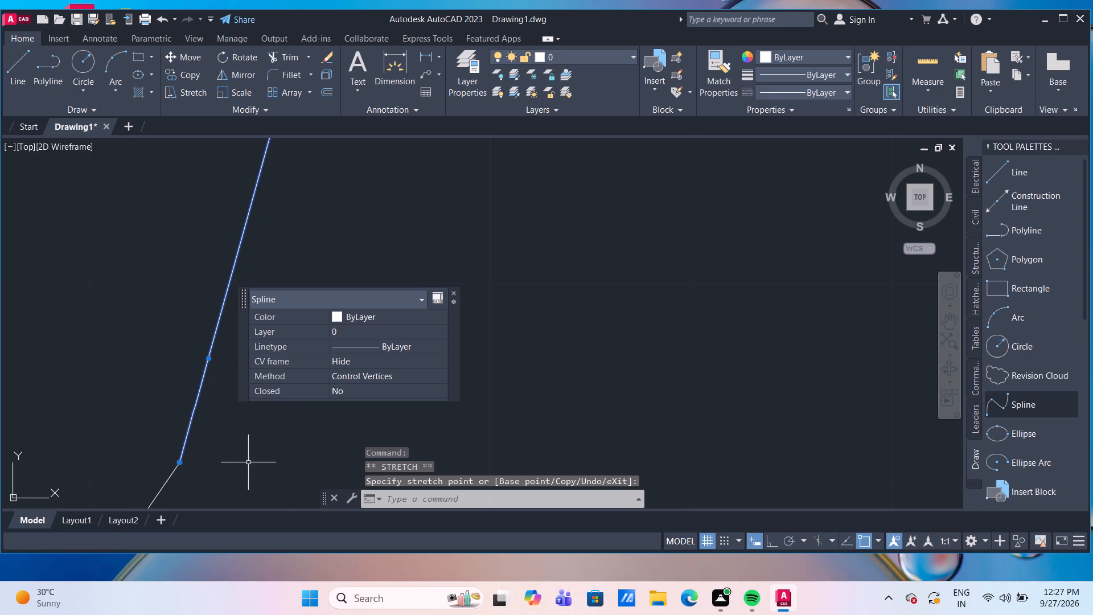
{"action": "key", "text": "Escape"}
Offset the larger semicircular arc at the bottom of the guitar body outward by 500.
{"action": "scroll", "coordinate": [245, 460], "scroll_direction": "down", "scroll_amount": 4}
{"action": "scroll", "coordinate": [328, 405], "scroll_direction": "down", "scroll_amount": 3}
{"action": "scroll", "coordinate": [425, 418], "scroll_direction": "down", "scroll_amount": 3}
{"action": "scroll", "coordinate": [521, 424], "scroll_direction": "down", "scroll_amount": 3}
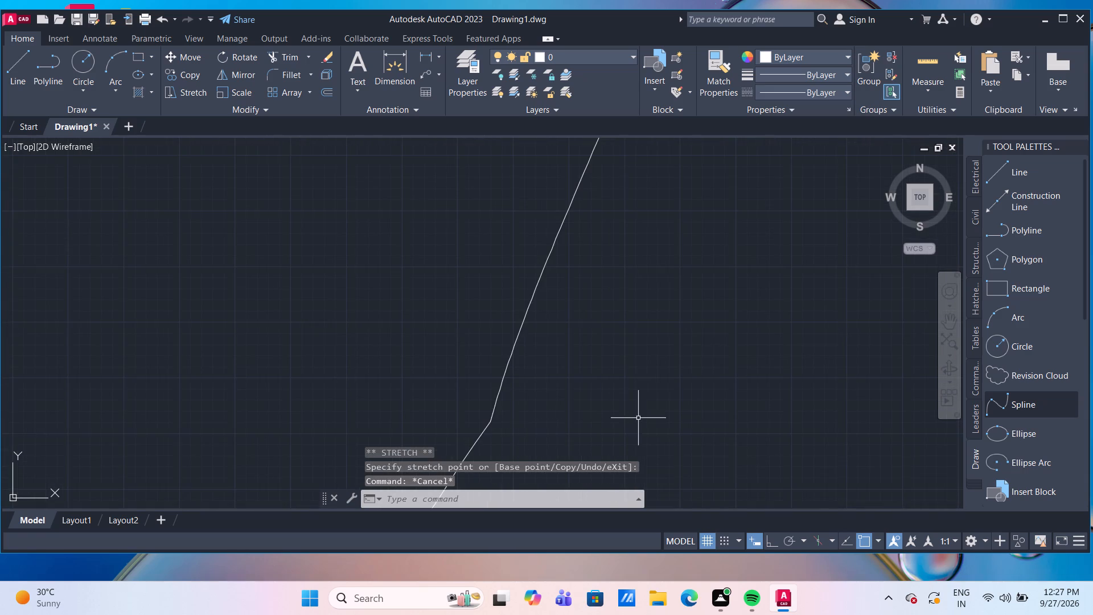
{"action": "scroll", "coordinate": [643, 400], "scroll_direction": "down", "scroll_amount": 6}
{"action": "middle_click_drag", "start_coordinate": [696, 428], "coordinate": [399, 348]}
{"action": "scroll", "coordinate": [399, 348], "scroll_direction": "up", "scroll_amount": 1}
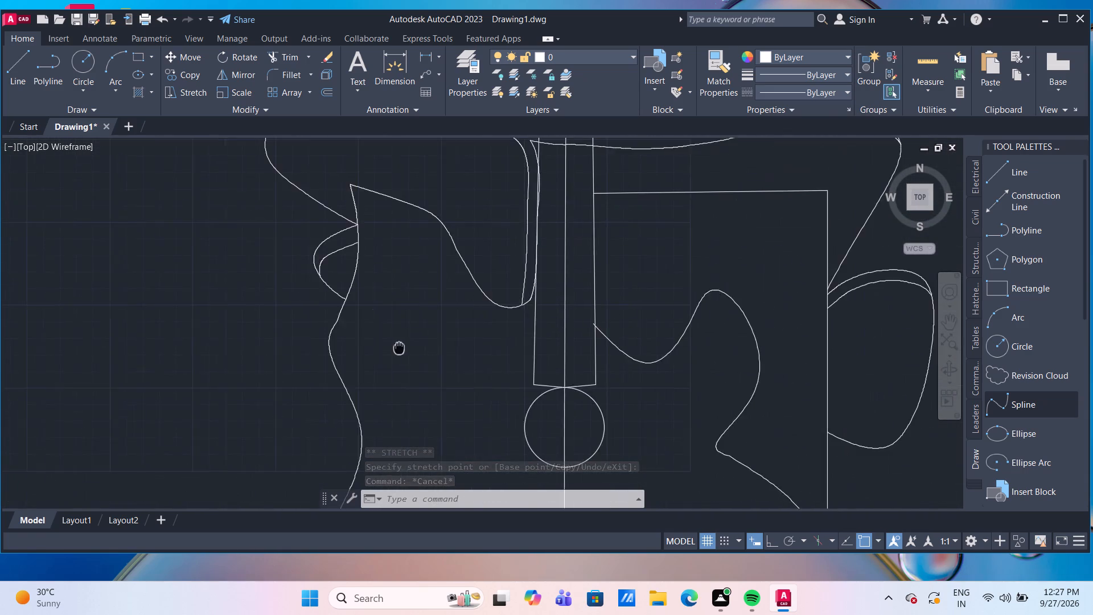
{"action": "scroll", "coordinate": [399, 348], "scroll_direction": "down", "scroll_amount": 2}
{"action": "scroll", "coordinate": [429, 383], "scroll_direction": "down", "scroll_amount": 2}
{"action": "middle_click_drag", "start_coordinate": [428, 383], "coordinate": [361, 305]}
{"action": "scroll", "coordinate": [524, 348], "scroll_direction": "down", "scroll_amount": 1}
{"action": "scroll", "coordinate": [450, 306], "scroll_direction": "up", "scroll_amount": 1}
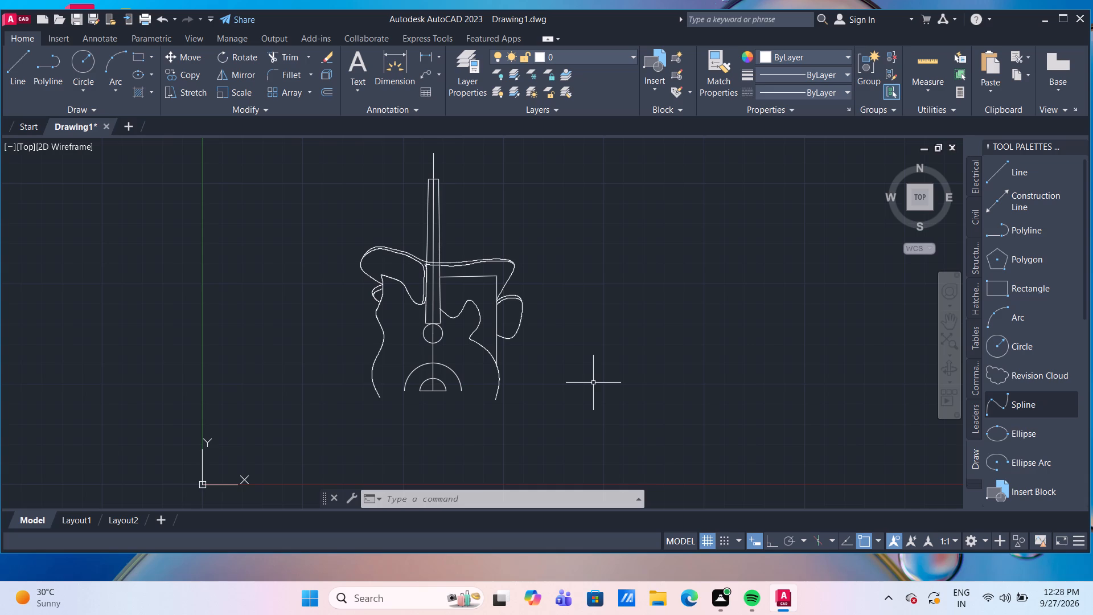
{"action": "key", "text": "o"}
{"action": "key", "text": "Return"}
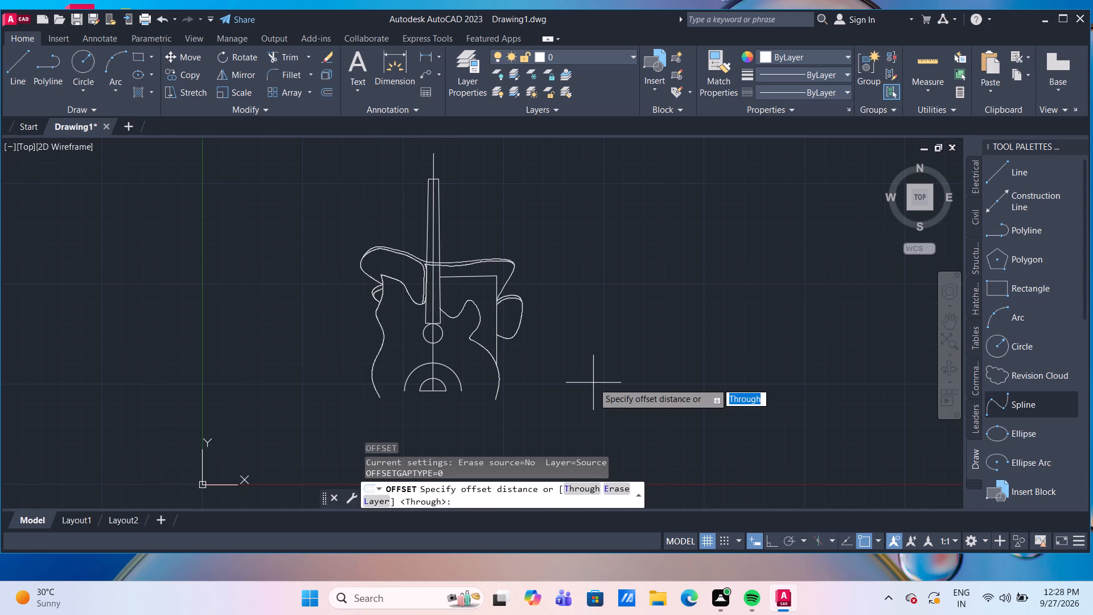
{"action": "key", "text": "Return"}
{"action": "scroll", "coordinate": [447, 374], "scroll_direction": "up", "scroll_amount": 1}
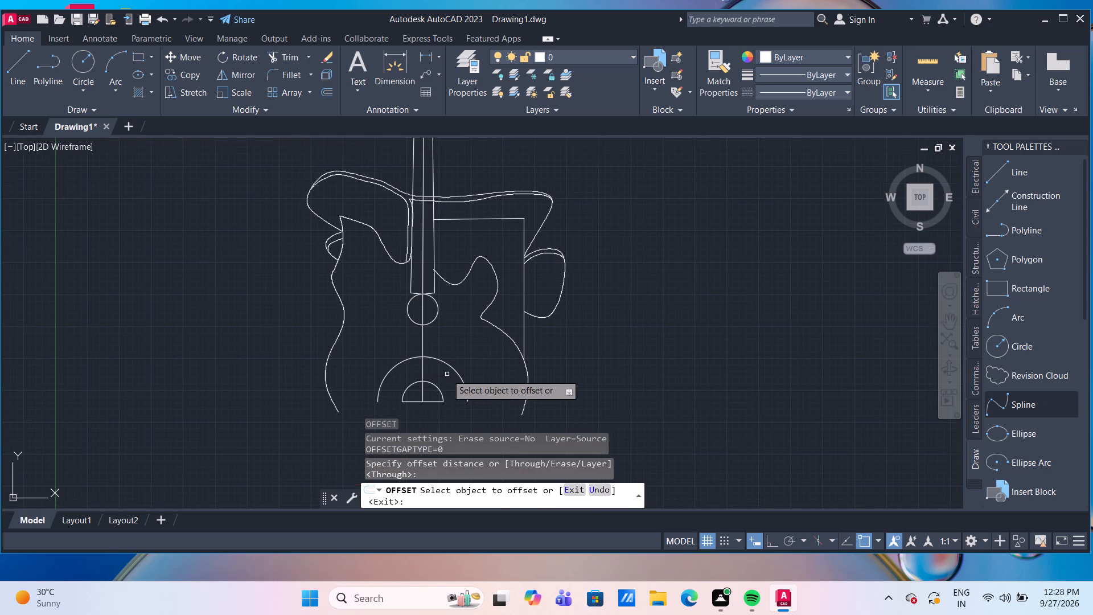
{"action": "left_click", "coordinate": [457, 374]}
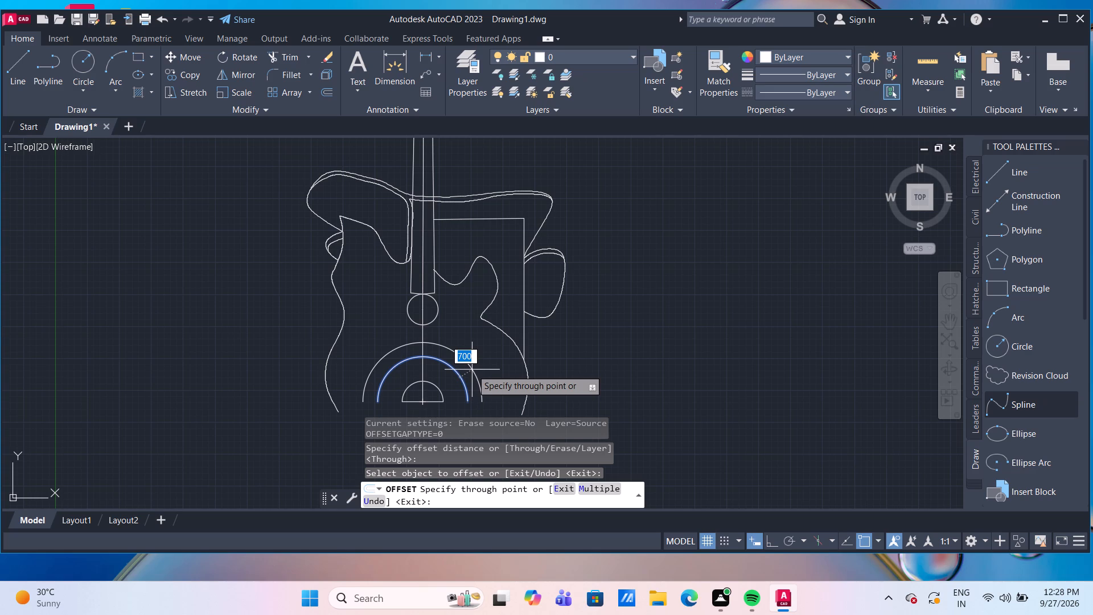
{"action": "type", "text": "500"}
{"action": "key", "text": "Return"}
{"action": "key", "text": "Escape"}
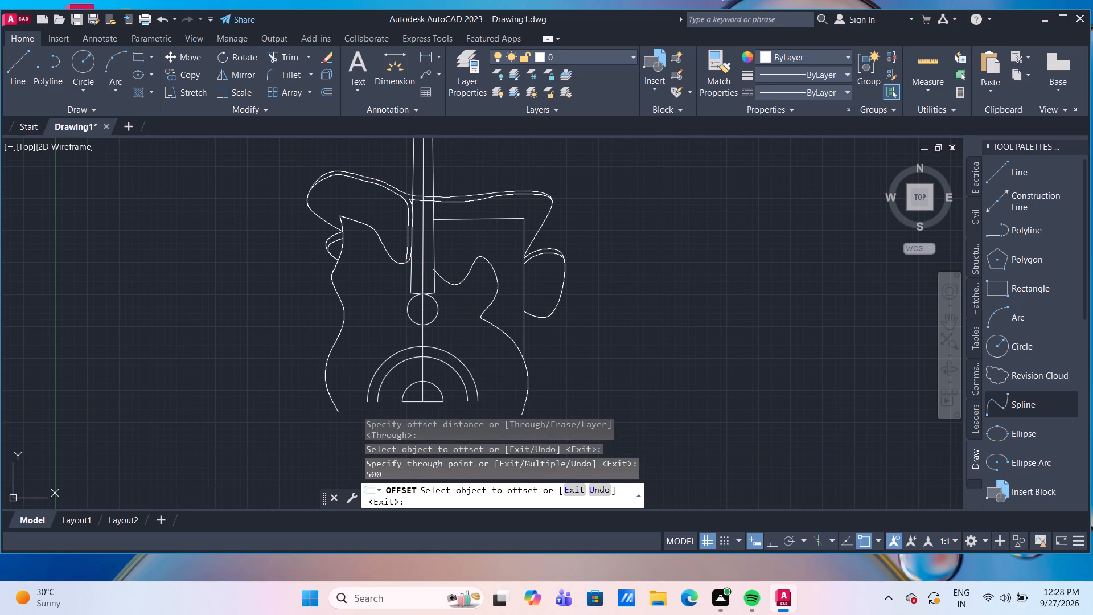
Delete the small radius 1000 arc and the original larger arc inside the new offset semicircle.
{"action": "left_click", "coordinate": [438, 395]}
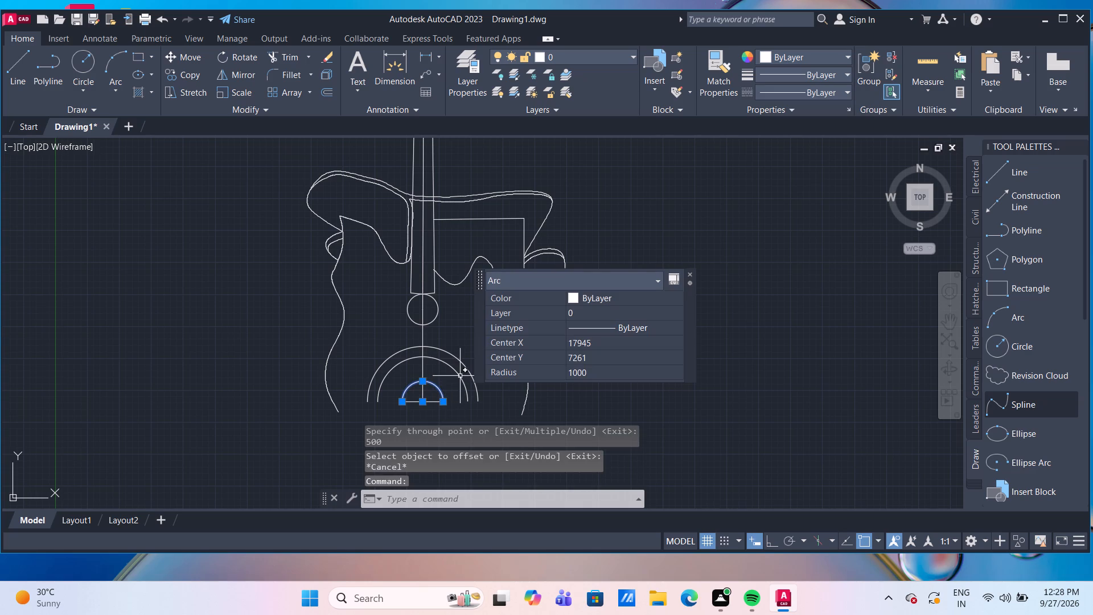
{"action": "left_click", "coordinate": [460, 376]}
{"action": "key", "text": "Delete"}
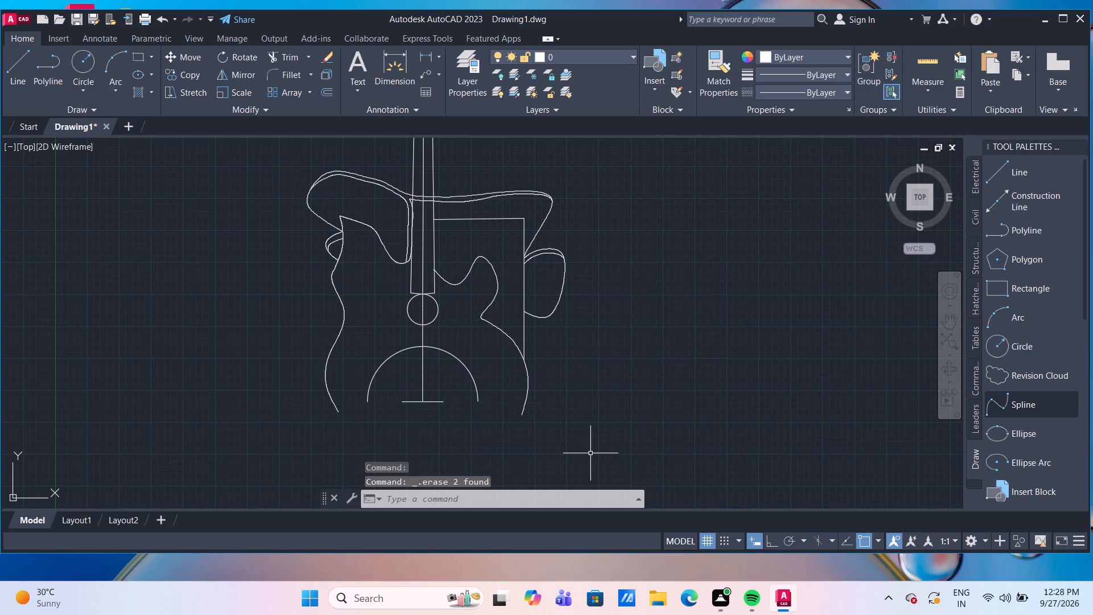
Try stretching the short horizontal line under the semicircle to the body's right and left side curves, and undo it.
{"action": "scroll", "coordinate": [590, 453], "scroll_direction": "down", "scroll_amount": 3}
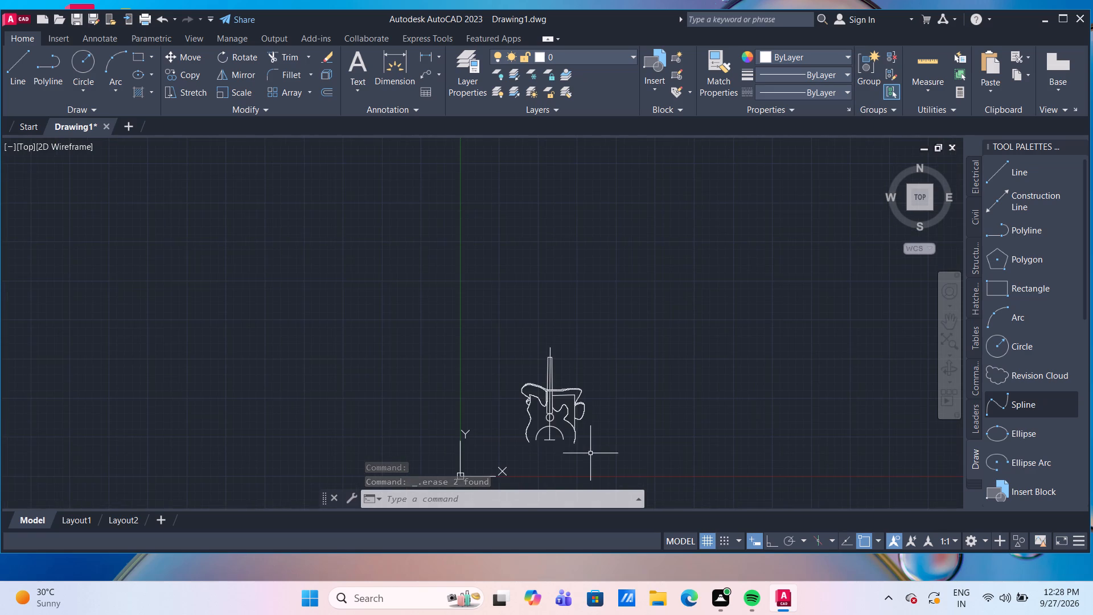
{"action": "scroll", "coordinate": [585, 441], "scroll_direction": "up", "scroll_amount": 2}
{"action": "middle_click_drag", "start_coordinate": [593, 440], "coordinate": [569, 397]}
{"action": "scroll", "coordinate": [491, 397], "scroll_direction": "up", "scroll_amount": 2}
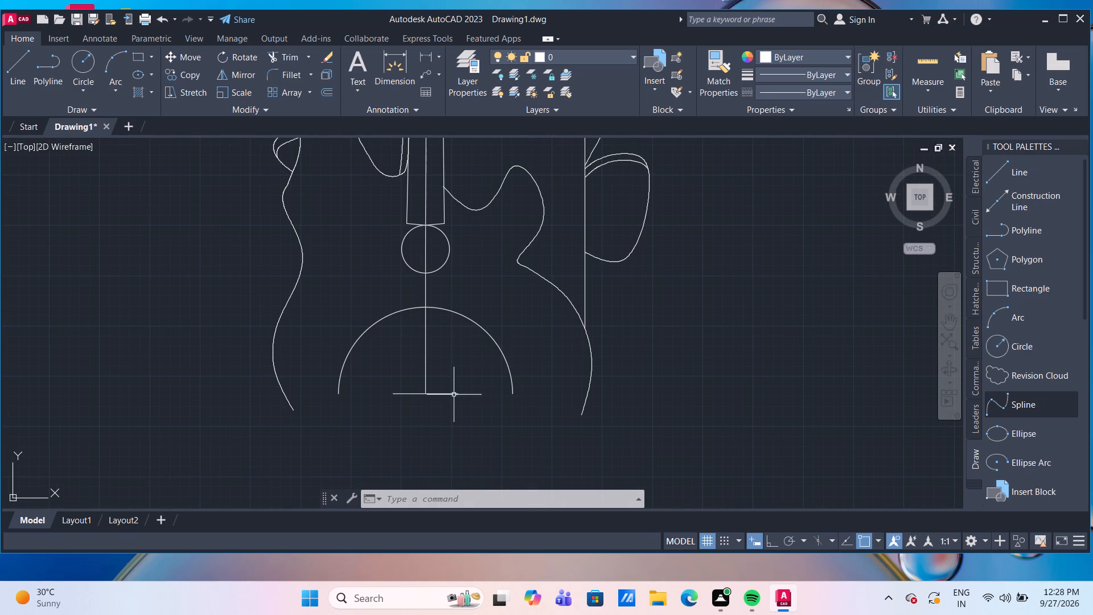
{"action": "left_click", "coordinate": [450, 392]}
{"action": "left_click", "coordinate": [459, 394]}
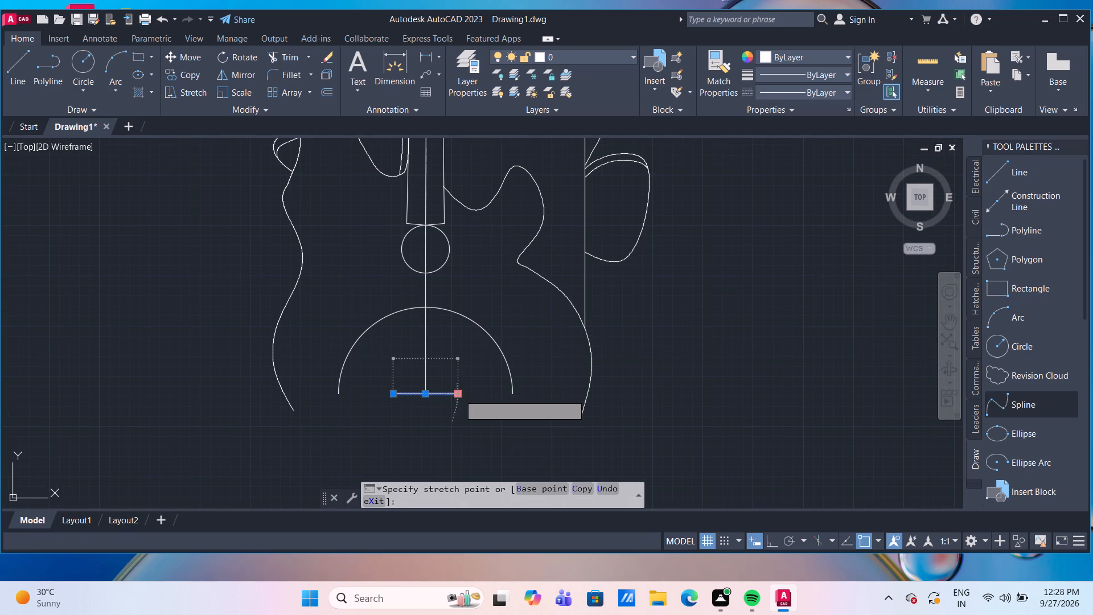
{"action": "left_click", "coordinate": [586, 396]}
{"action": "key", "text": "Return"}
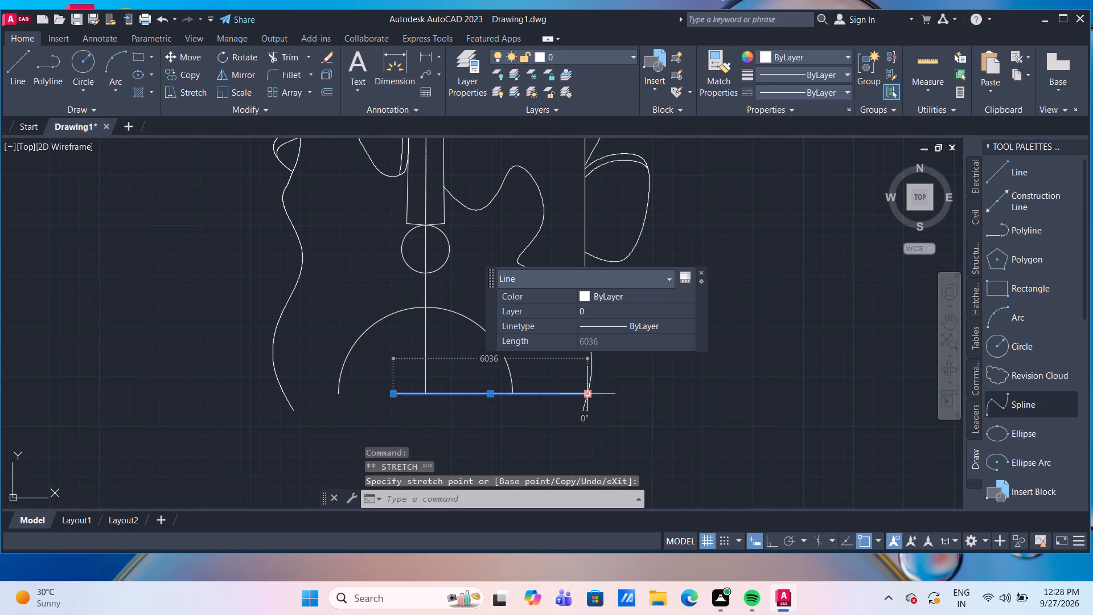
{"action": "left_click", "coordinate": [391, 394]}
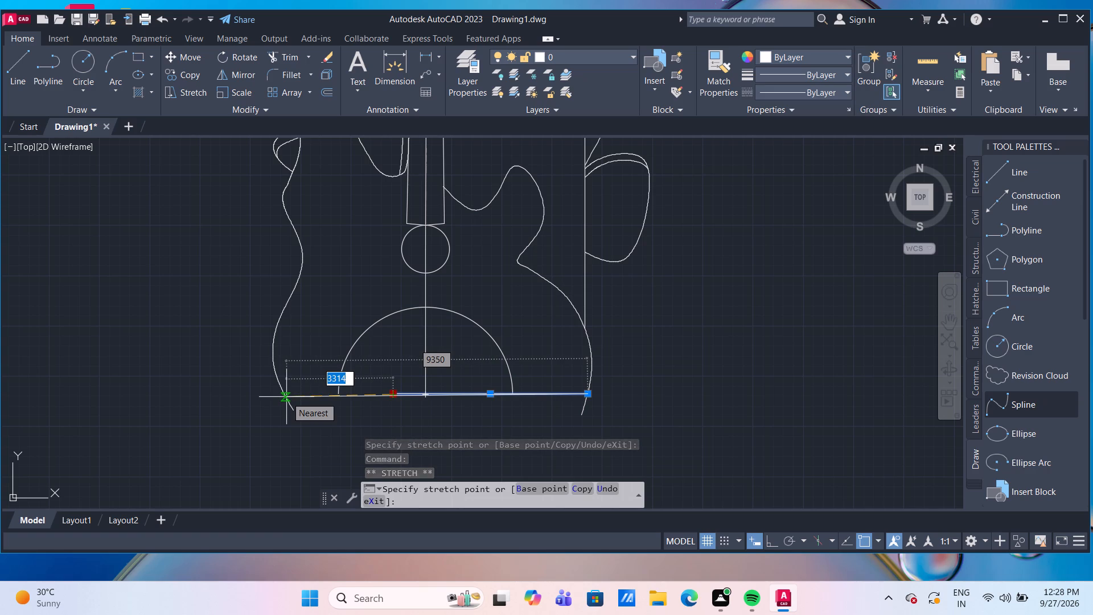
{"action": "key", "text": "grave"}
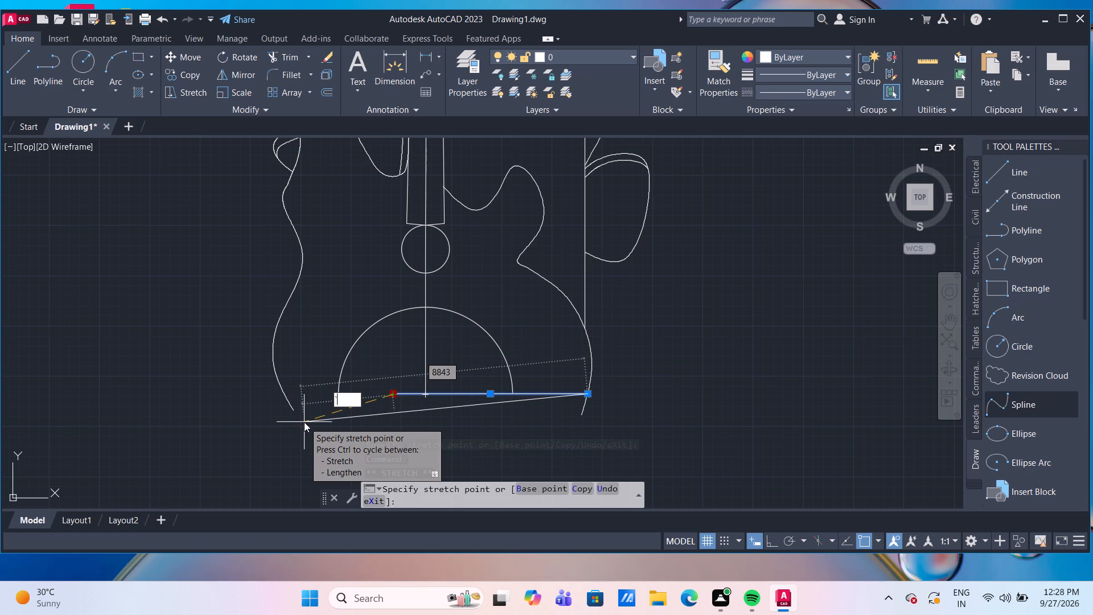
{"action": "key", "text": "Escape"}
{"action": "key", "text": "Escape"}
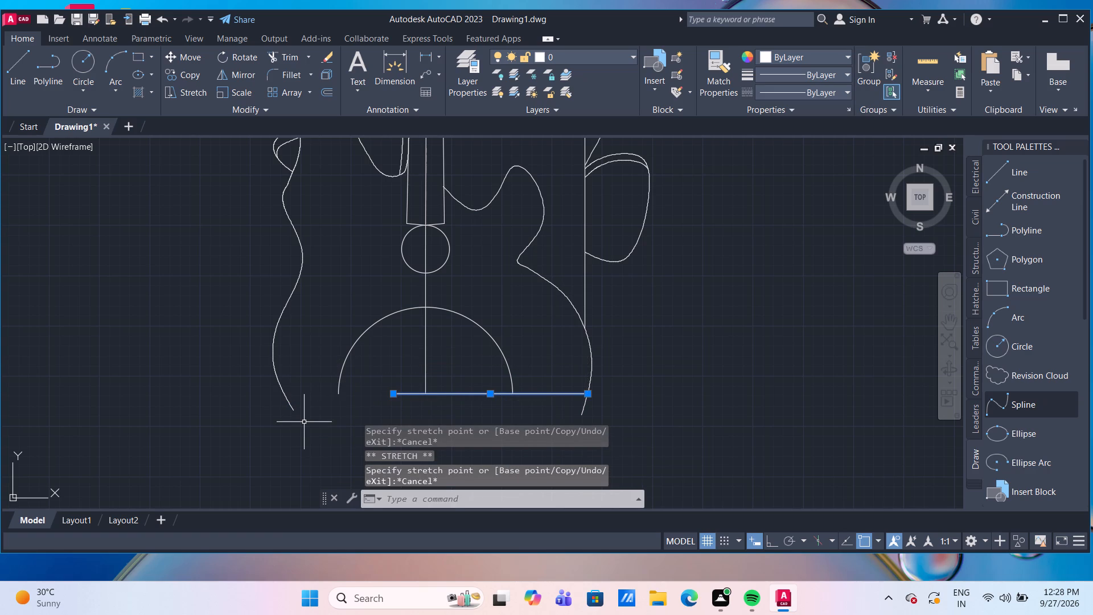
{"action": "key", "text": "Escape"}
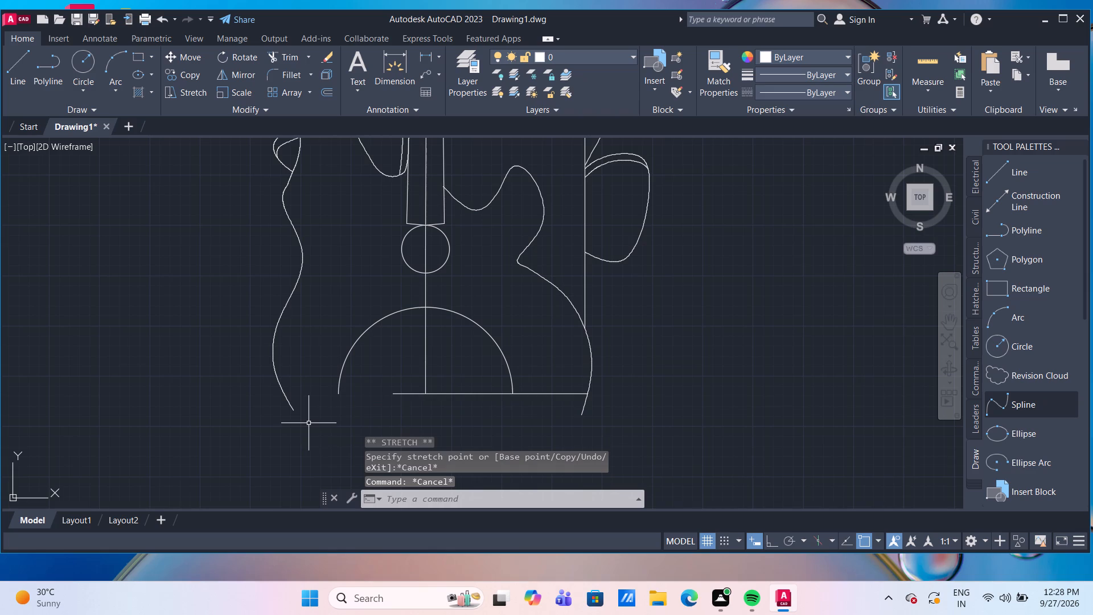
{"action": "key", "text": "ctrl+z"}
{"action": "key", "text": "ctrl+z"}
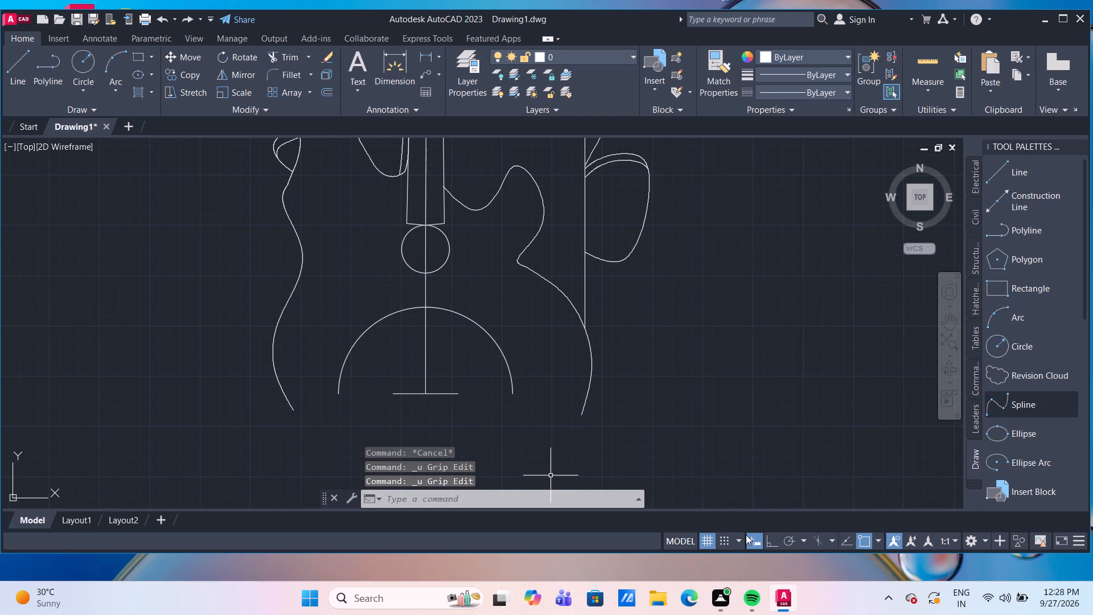
With Ortho on, stretch both ends of the short horizontal line beyond the body's side curves, to a total length of about 10432.
{"action": "left_click", "coordinate": [771, 542]}
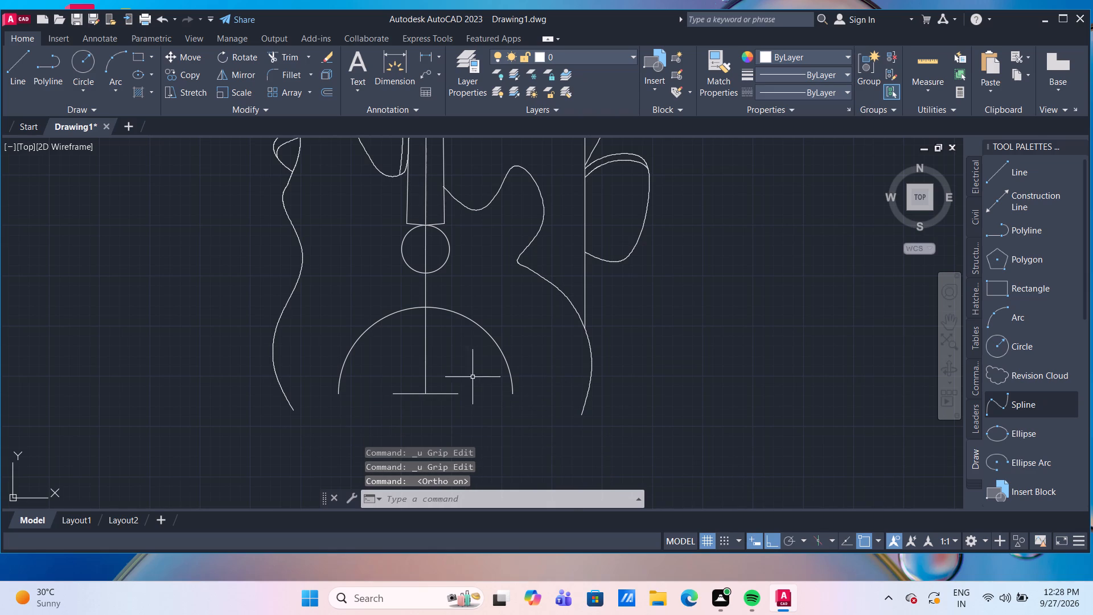
{"action": "left_click", "coordinate": [452, 394]}
{"action": "left_click", "coordinate": [459, 393]}
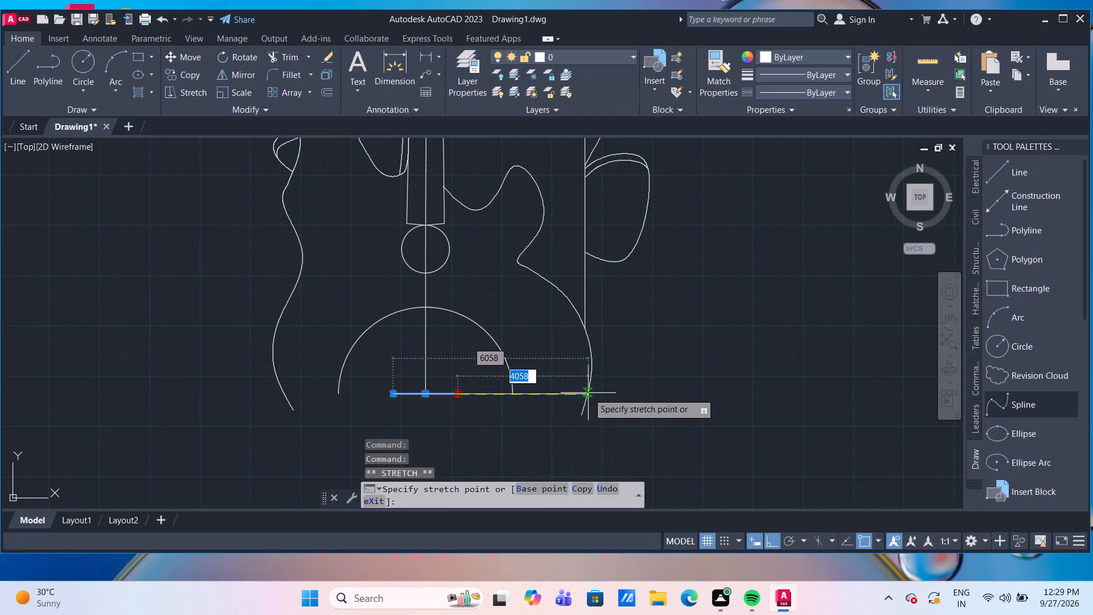
{"action": "scroll", "coordinate": [588, 393], "scroll_direction": "up", "scroll_amount": 3}
{"action": "left_click", "coordinate": [626, 402]}
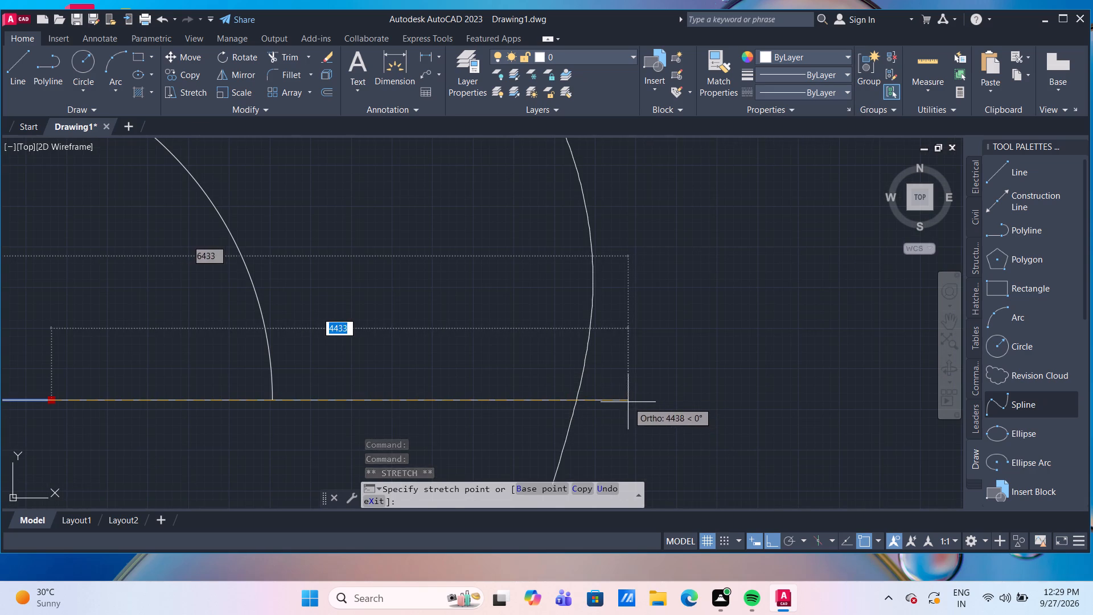
{"action": "key", "text": "Return"}
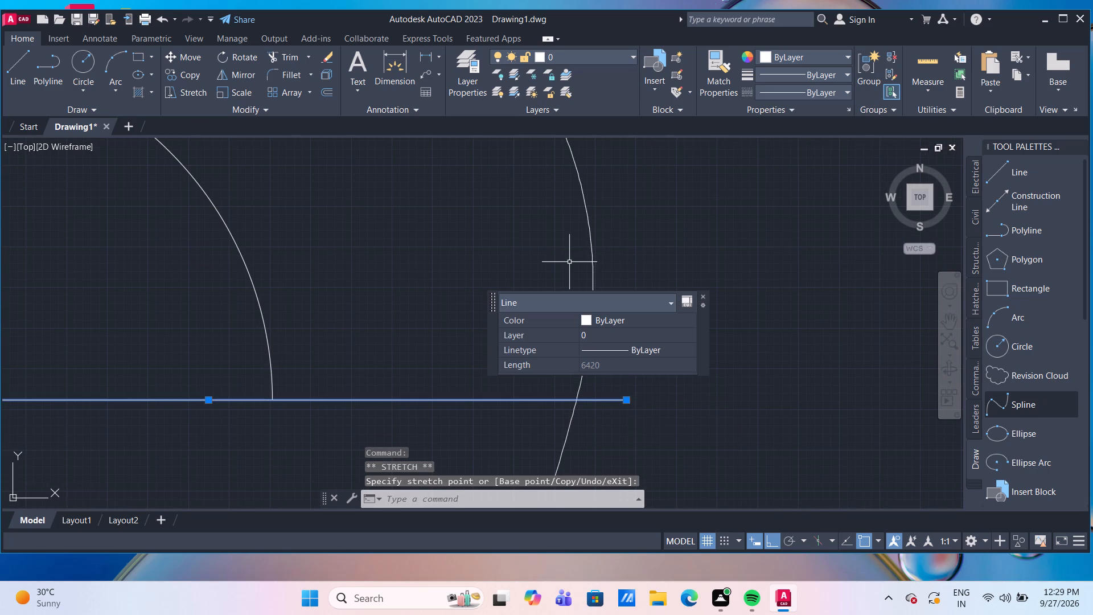
{"action": "scroll", "coordinate": [569, 262], "scroll_direction": "down", "scroll_amount": 4}
{"action": "scroll", "coordinate": [365, 298], "scroll_direction": "up", "scroll_amount": 1}
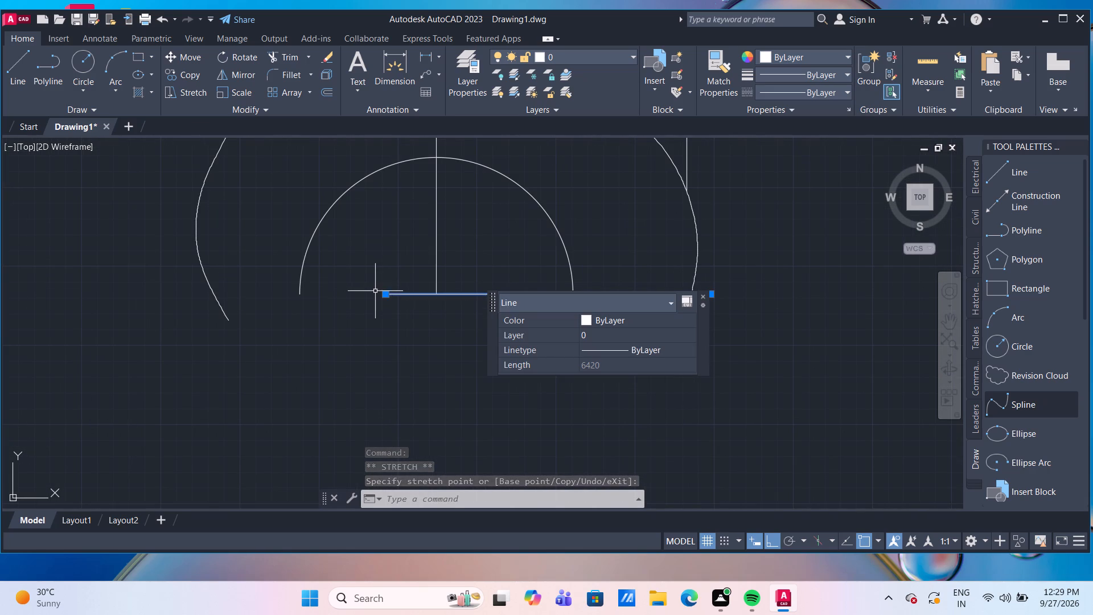
{"action": "left_click", "coordinate": [388, 296]}
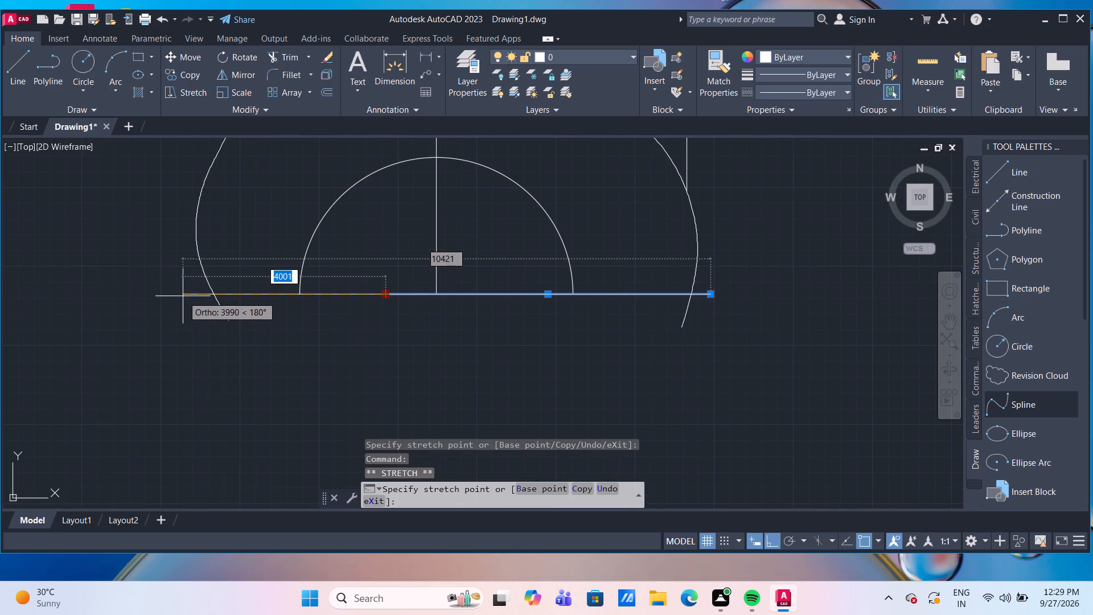
{"action": "left_click", "coordinate": [182, 296]}
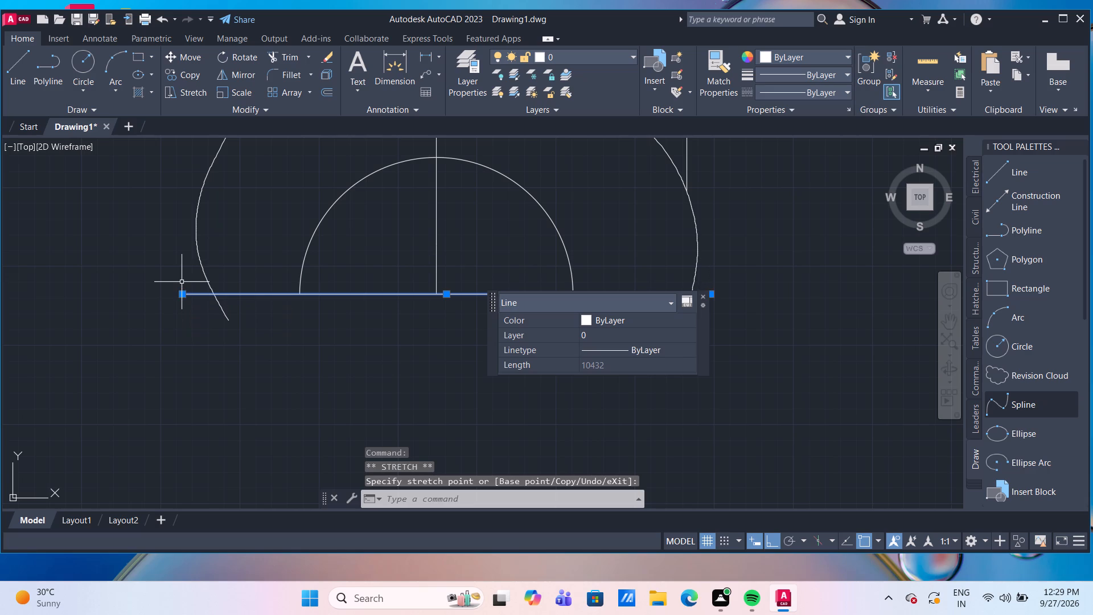
Look over the whole guitar figure, from the neck down to the lower body.
{"action": "key", "text": "Escape"}
{"action": "scroll", "coordinate": [182, 282], "scroll_direction": "down", "scroll_amount": 2}
{"action": "middle_click_drag", "start_coordinate": [321, 318], "coordinate": [408, 417]}
{"action": "scroll", "coordinate": [409, 403], "scroll_direction": "down", "scroll_amount": 2}
{"action": "scroll", "coordinate": [455, 394], "scroll_direction": "up", "scroll_amount": 2}
{"action": "middle_click_drag", "start_coordinate": [462, 372], "coordinate": [491, 355]}
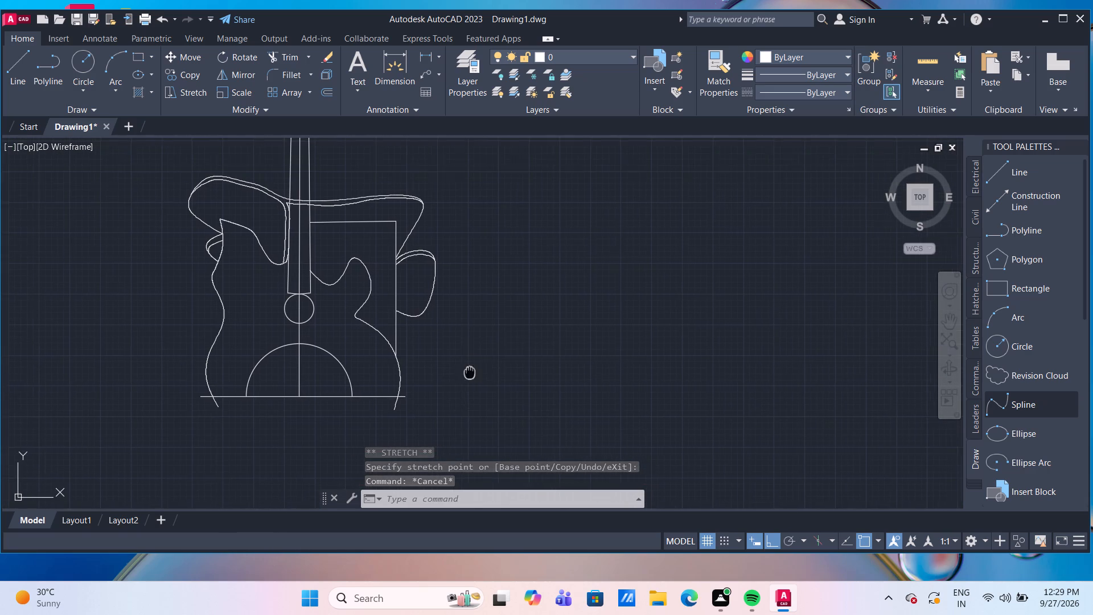
{"action": "middle_click_drag", "start_coordinate": [491, 355], "coordinate": [497, 348]}
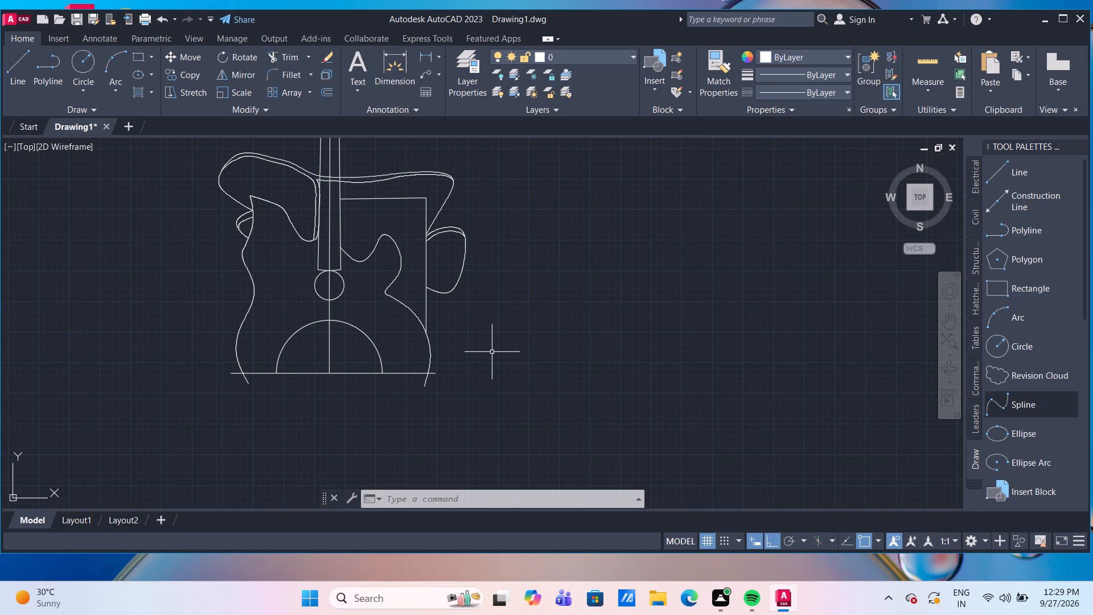
{"action": "middle_click_drag", "start_coordinate": [537, 228], "coordinate": [538, 229]}
{"action": "middle_click_drag", "start_coordinate": [538, 229], "coordinate": [542, 300]}
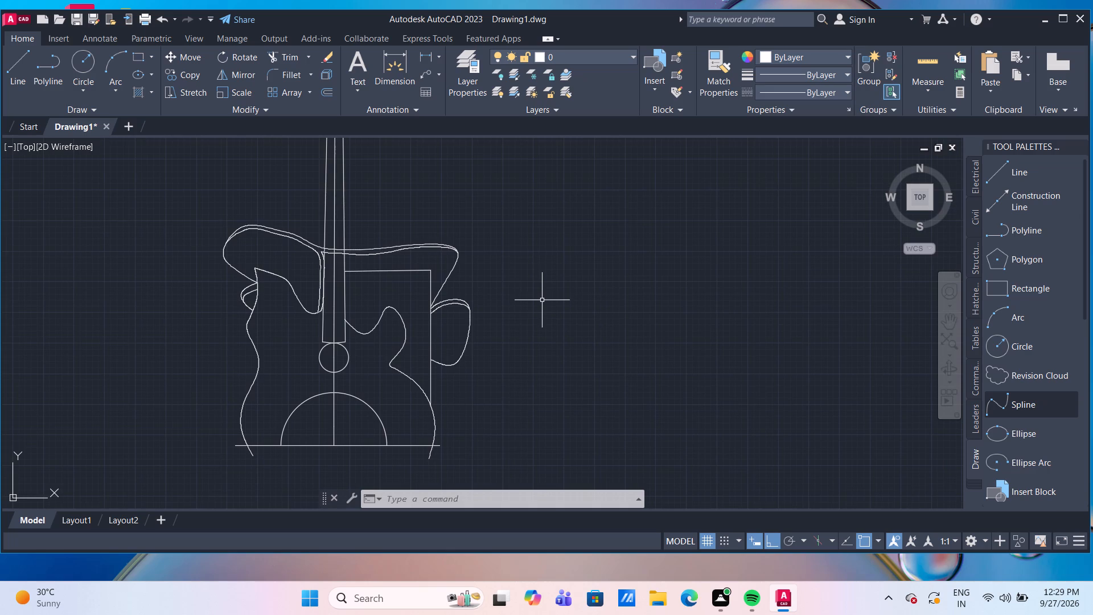
{"action": "scroll", "coordinate": [542, 300], "scroll_direction": "down", "scroll_amount": 1}
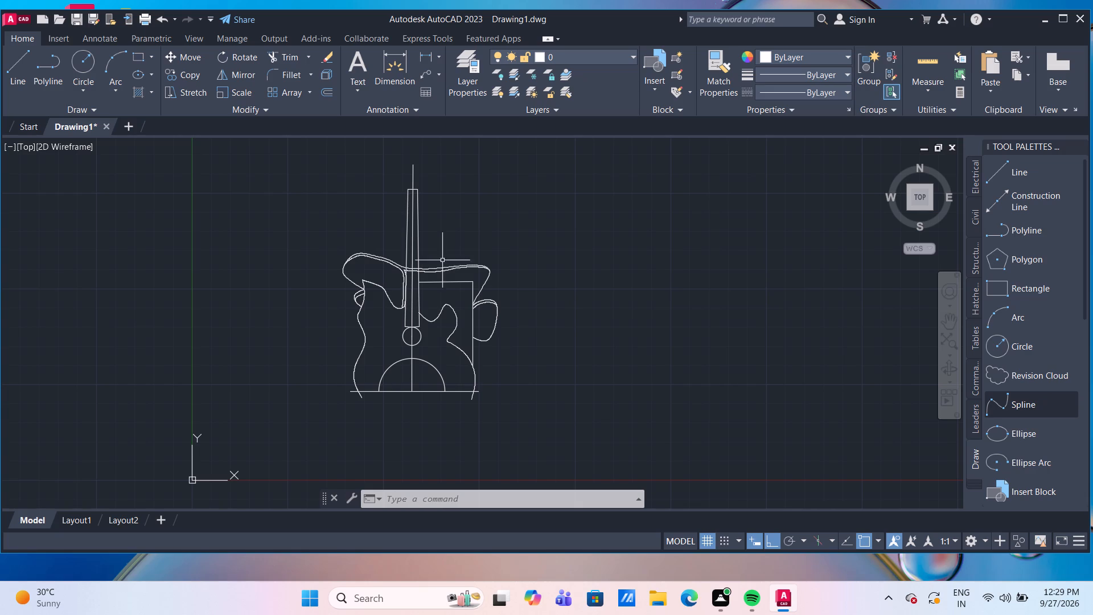
{"action": "scroll", "coordinate": [413, 539], "scroll_direction": "up", "scroll_amount": 1}
Trim away the vertical centre line between the sound-hole circle and the top of the large semicircle.
{"action": "scroll", "coordinate": [437, 323], "scroll_direction": "up", "scroll_amount": 3}
{"action": "middle_click_drag", "start_coordinate": [361, 439], "coordinate": [361, 409]}
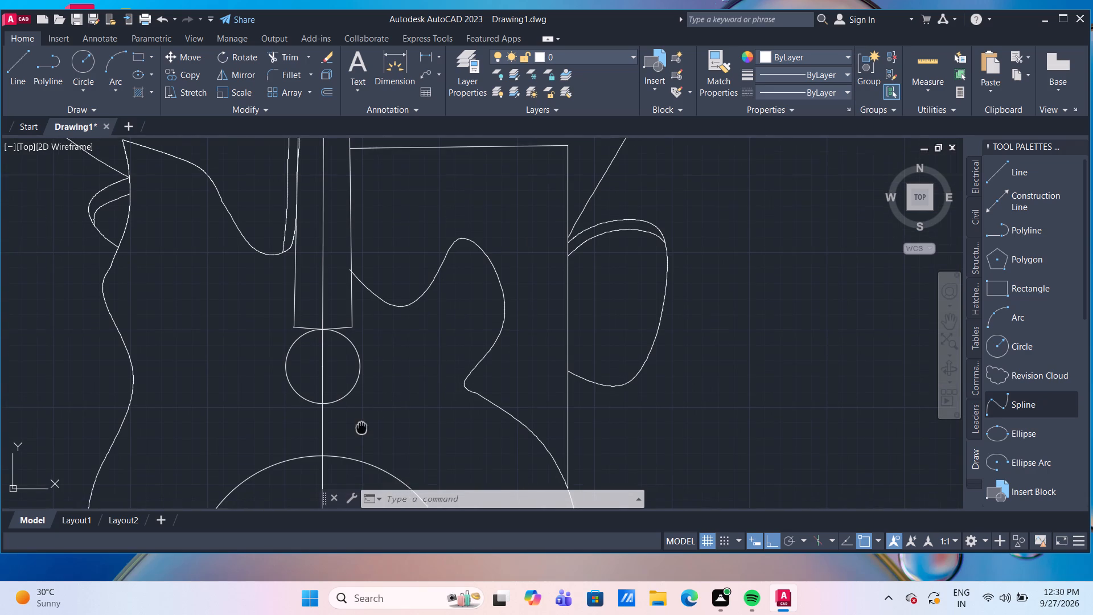
{"action": "middle_click_drag", "start_coordinate": [361, 409], "coordinate": [361, 395]}
{"action": "scroll", "coordinate": [358, 429], "scroll_direction": "down", "scroll_amount": 1}
{"action": "middle_click_drag", "start_coordinate": [359, 417], "coordinate": [358, 378]}
{"action": "middle_click_drag", "start_coordinate": [343, 472], "coordinate": [339, 422]}
{"action": "scroll", "coordinate": [347, 405], "scroll_direction": "up", "scroll_amount": 1}
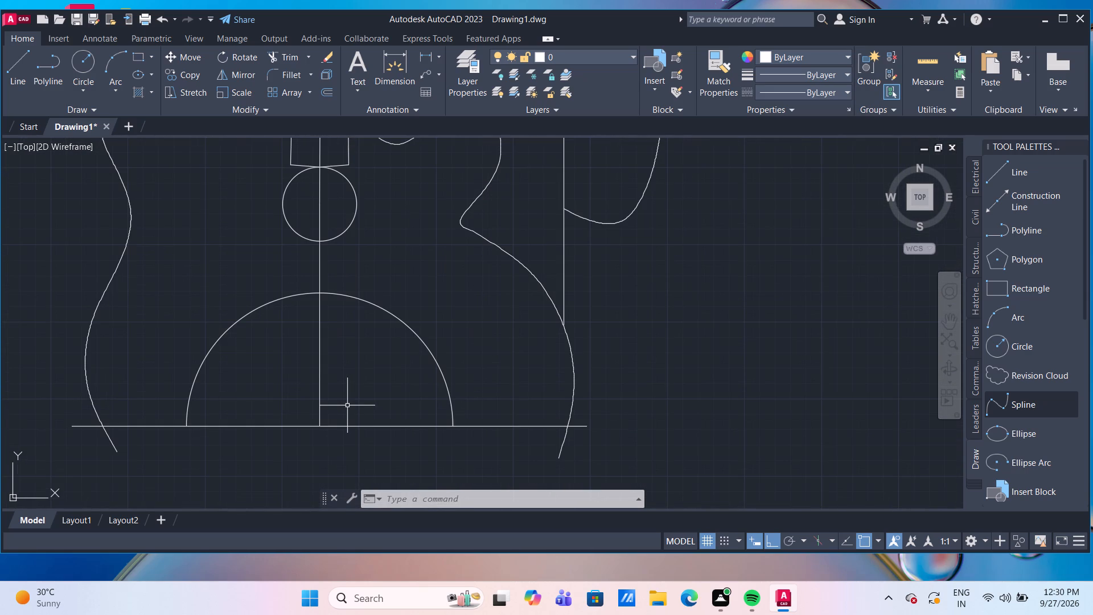
{"action": "type", "text": "TR"}
{"action": "key", "text": "Return"}
{"action": "left_click", "coordinate": [397, 280]}
{"action": "left_click", "coordinate": [242, 264]}
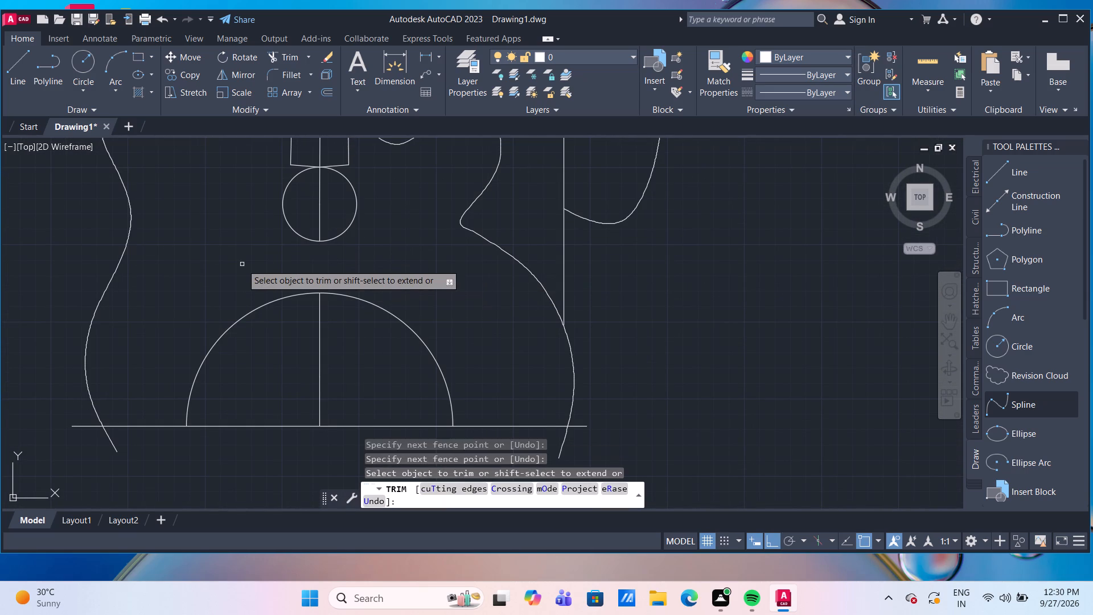
{"action": "key", "text": "Escape"}
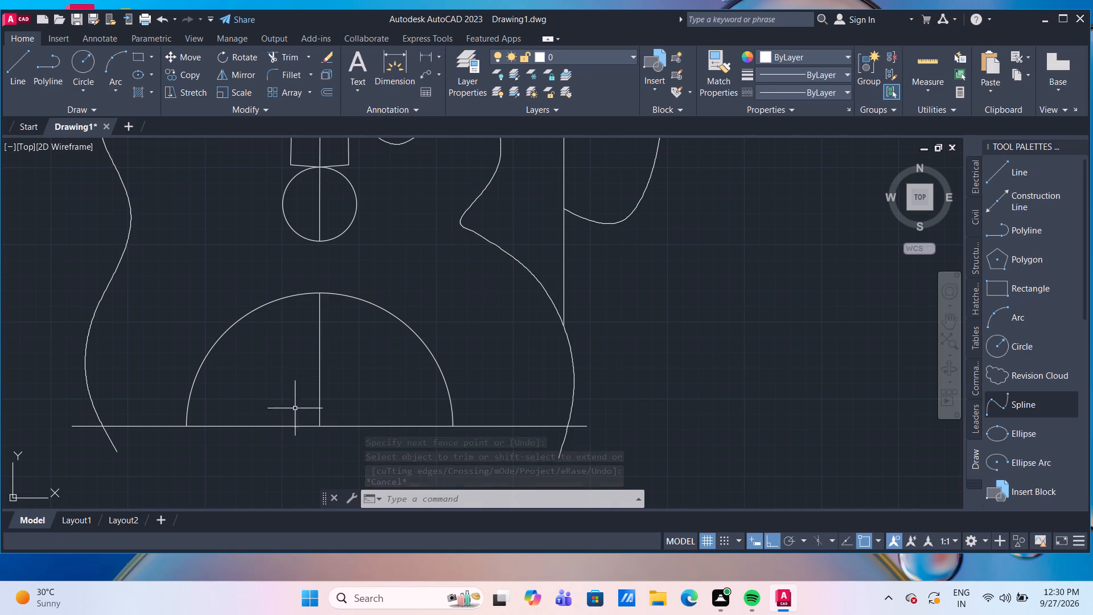
Check the sizes of the semicircle, its vertical centre line and the baseline with a quick measurement.
{"action": "left_click", "coordinate": [929, 61]}
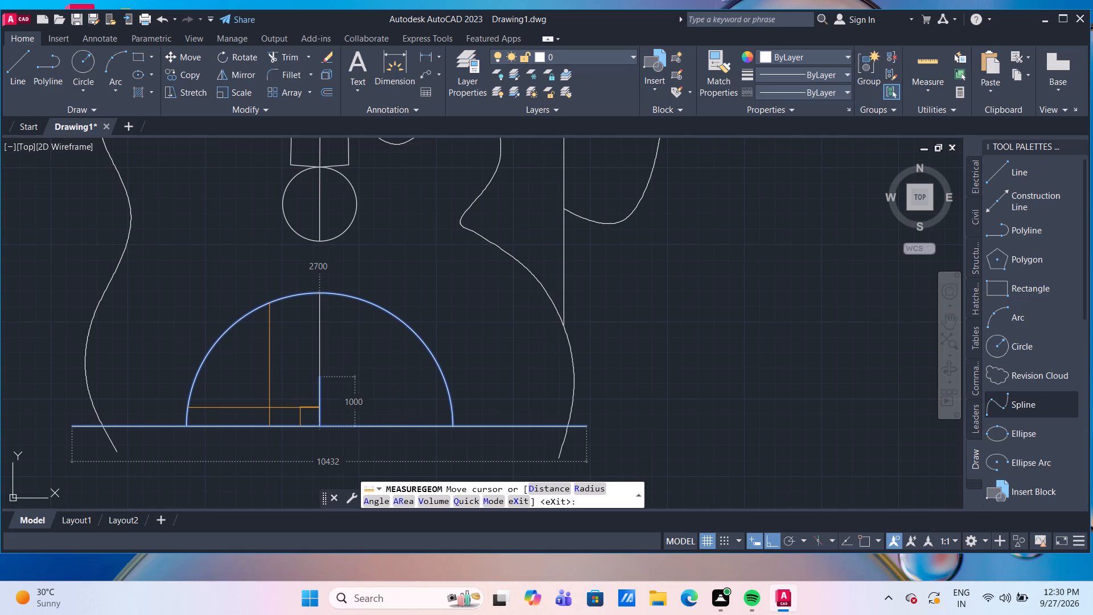
{"action": "key", "text": "Escape"}
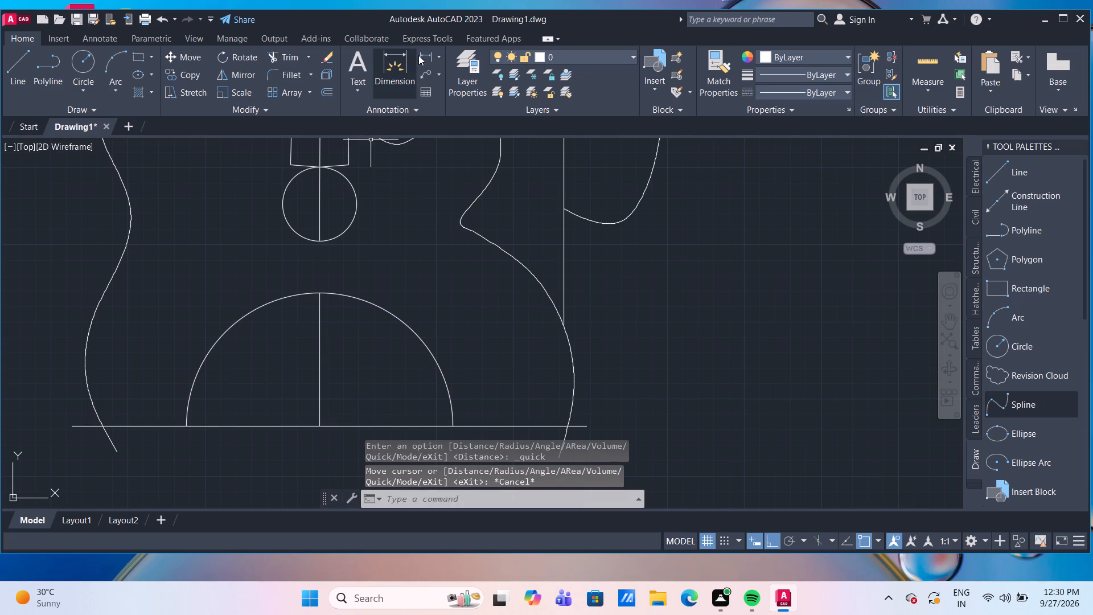
Dimension the horizontal distance from the semicircle's centre to its right end, placing the dimension just below the baseline.
{"action": "left_click", "coordinate": [393, 73]}
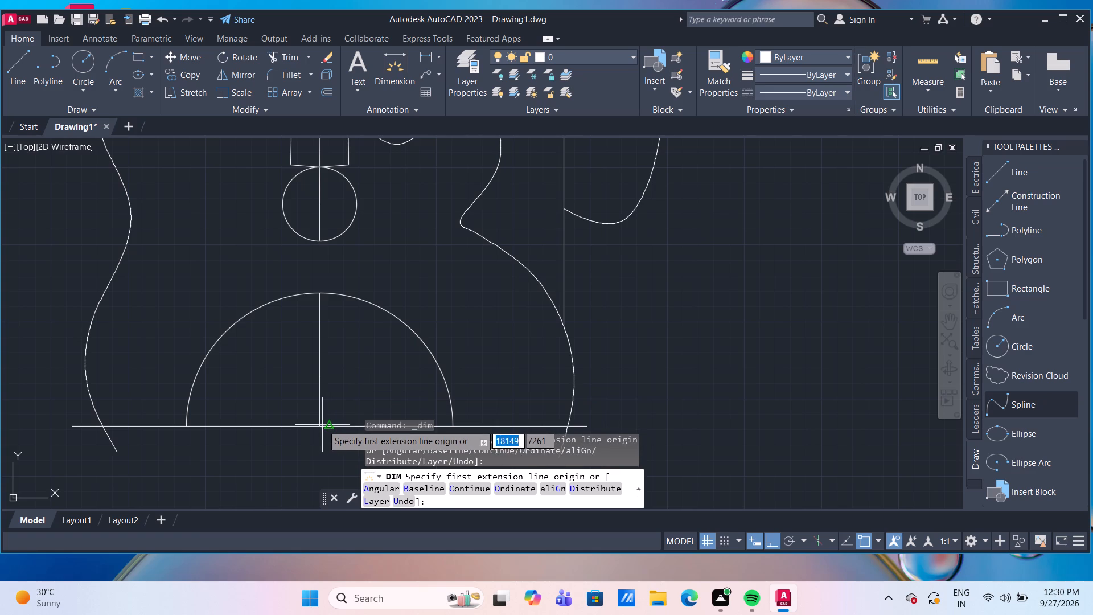
{"action": "left_click", "coordinate": [319, 425]}
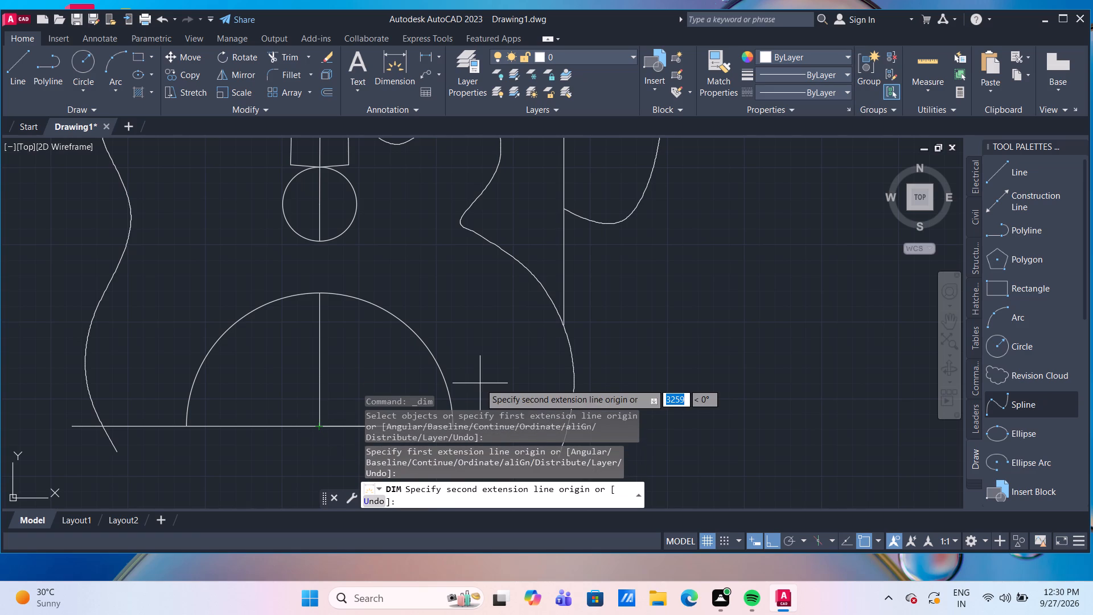
{"action": "scroll", "coordinate": [480, 383], "scroll_direction": "down", "scroll_amount": 1}
{"action": "middle_click_drag", "start_coordinate": [480, 383], "coordinate": [358, 291]}
{"action": "scroll", "coordinate": [454, 354], "scroll_direction": "down", "scroll_amount": 1}
{"action": "scroll", "coordinate": [358, 291], "scroll_direction": "up", "scroll_amount": 2}
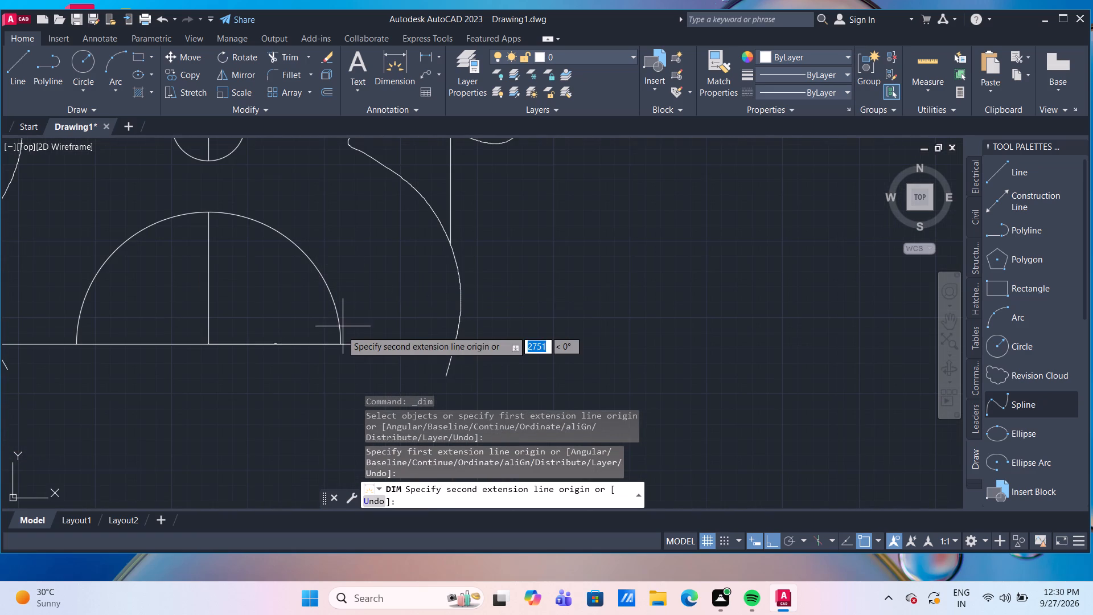
{"action": "left_click", "coordinate": [342, 345]}
{"action": "left_click", "coordinate": [346, 371]}
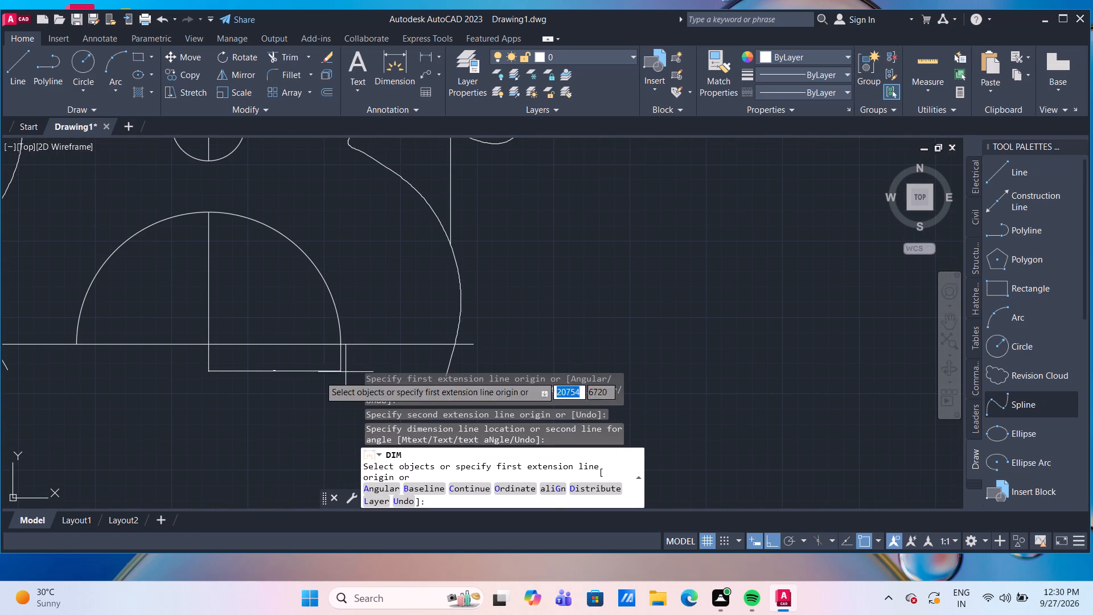
{"action": "key", "text": "Escape"}
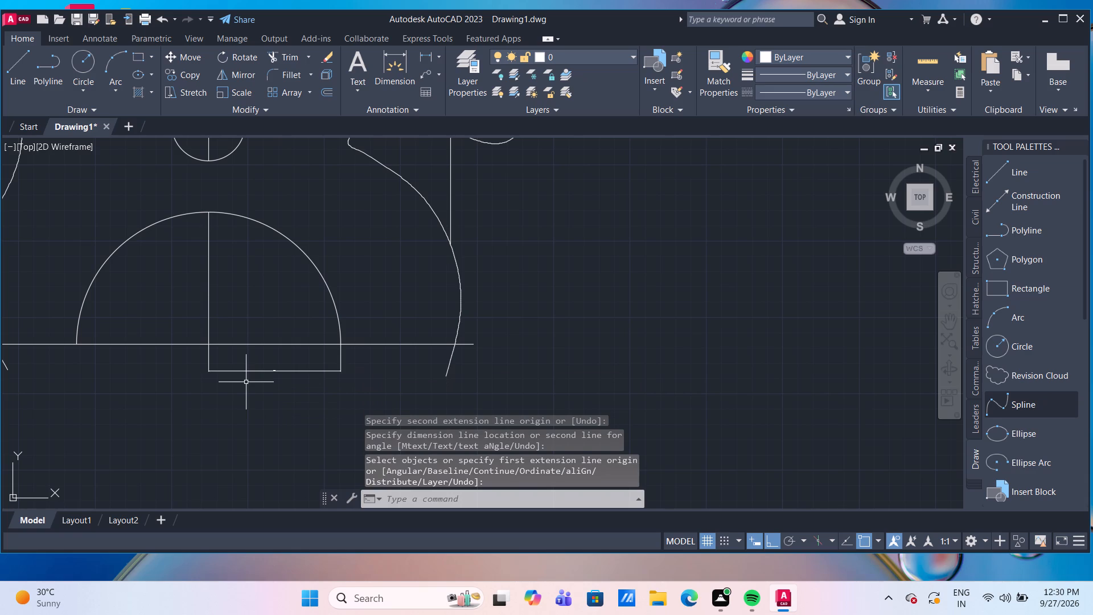
Modify the Standard dimension style to use a text height of 150.
{"action": "key", "text": "d"}
{"action": "key", "text": "Return"}
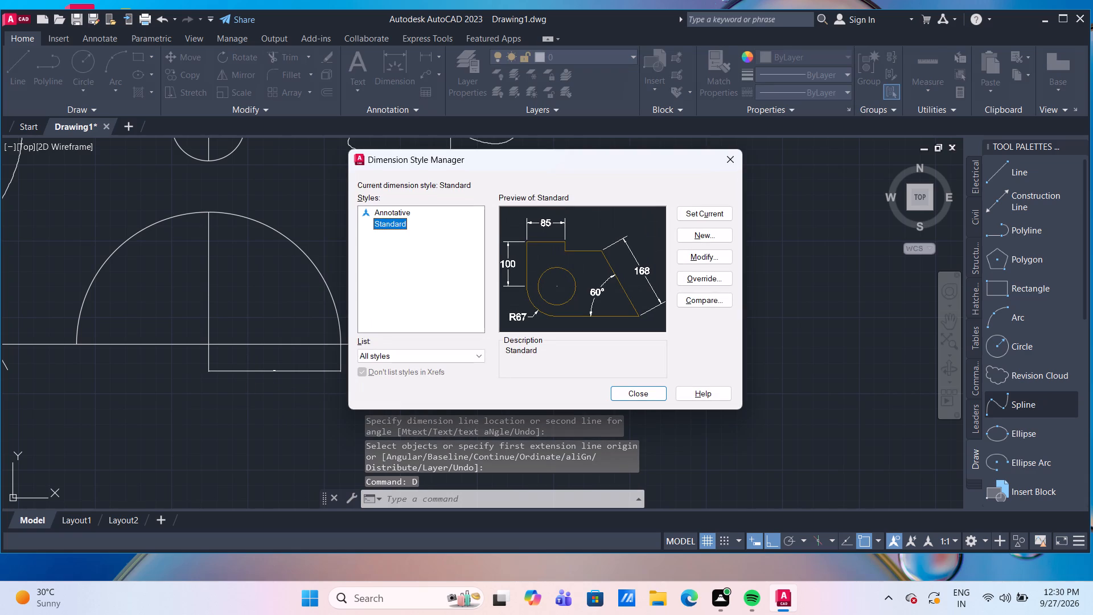
{"action": "left_click", "coordinate": [708, 257]}
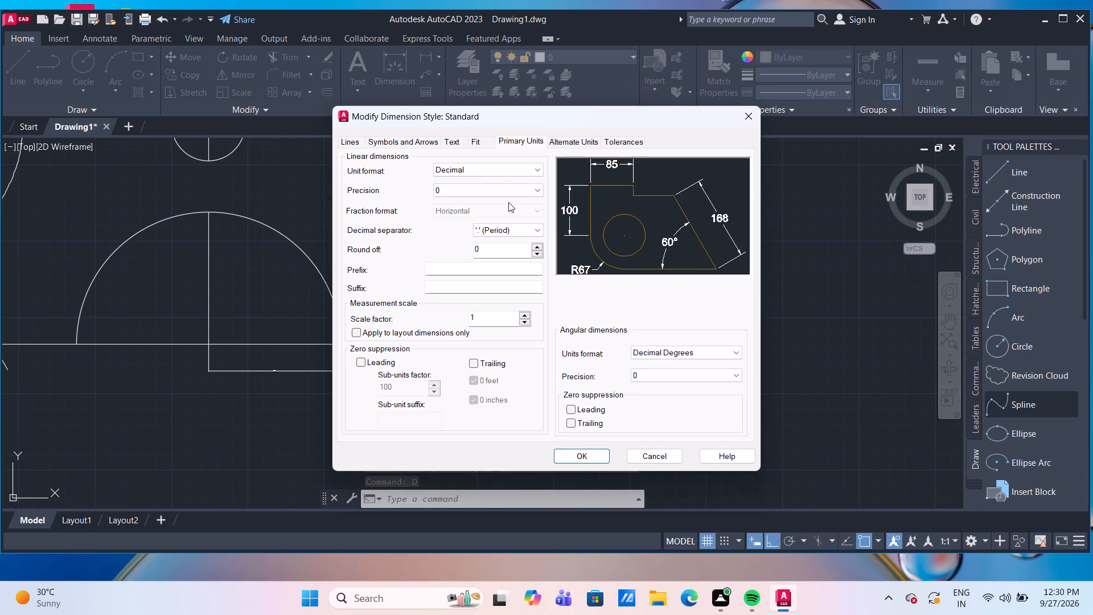
{"action": "left_click", "coordinate": [455, 144]}
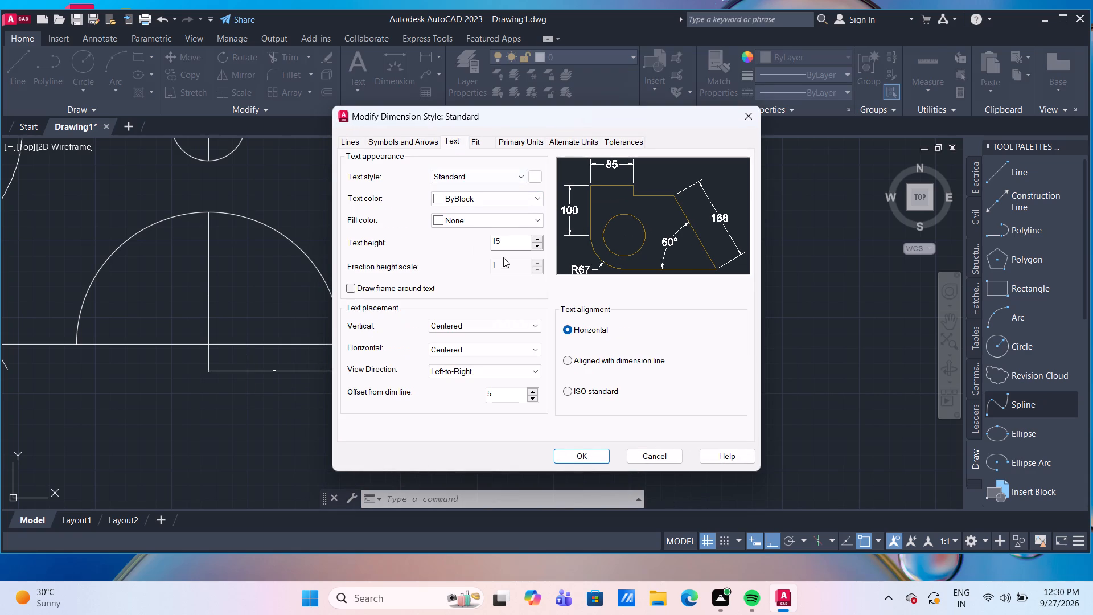
{"action": "left_click", "coordinate": [509, 243]}
{"action": "key", "text": "0"}
{"action": "left_click", "coordinate": [584, 453]}
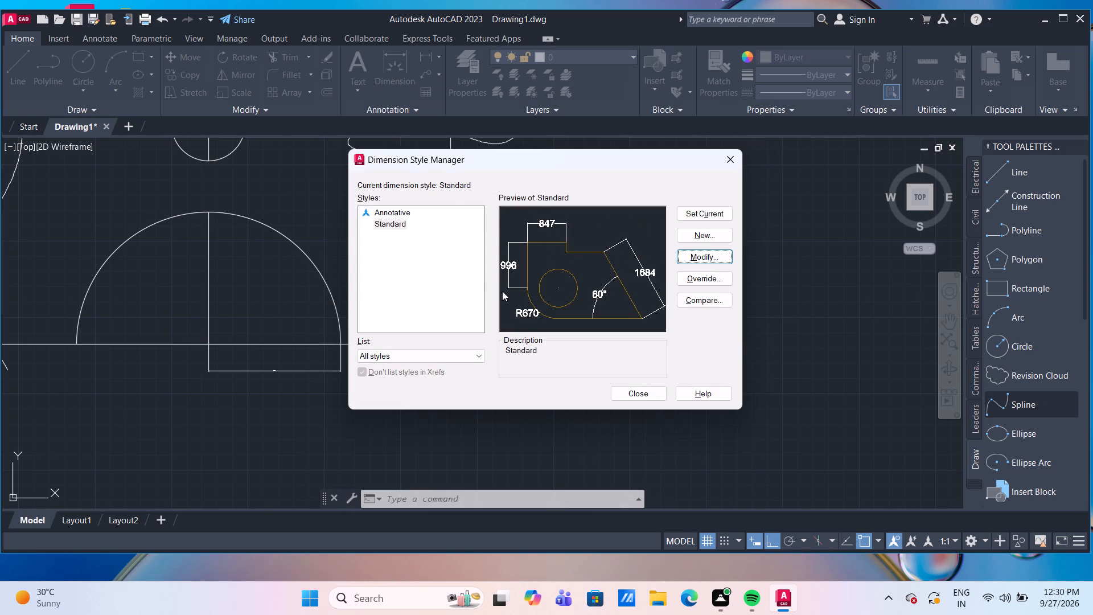
Set the Standard dimension style's arrow size to 100 and keep that style current.
{"action": "left_click", "coordinate": [697, 258]}
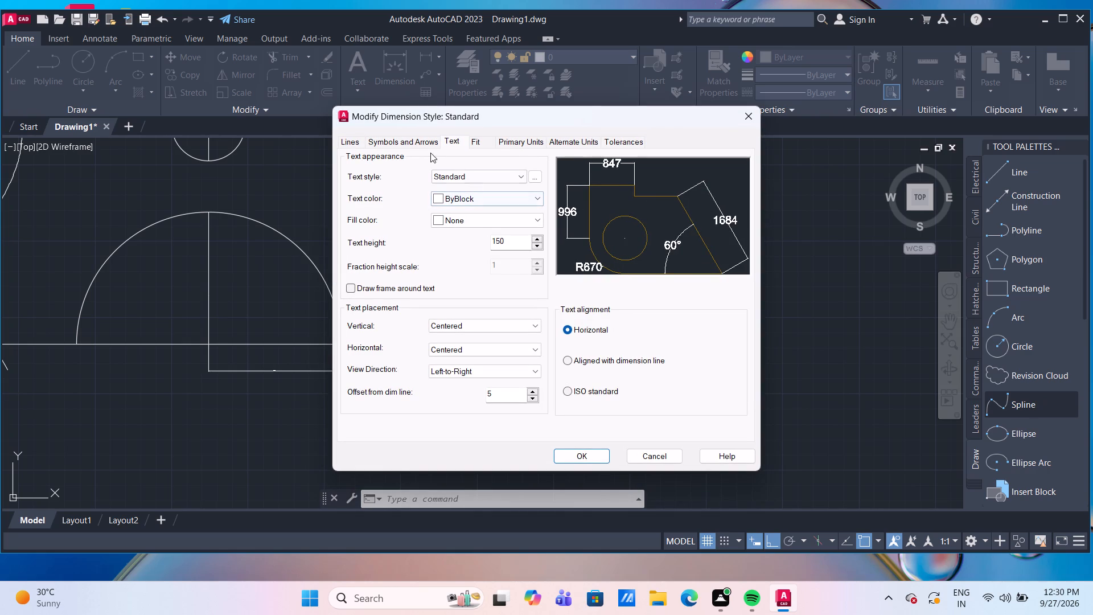
{"action": "left_click", "coordinate": [424, 141]}
{"action": "left_click", "coordinate": [381, 283]}
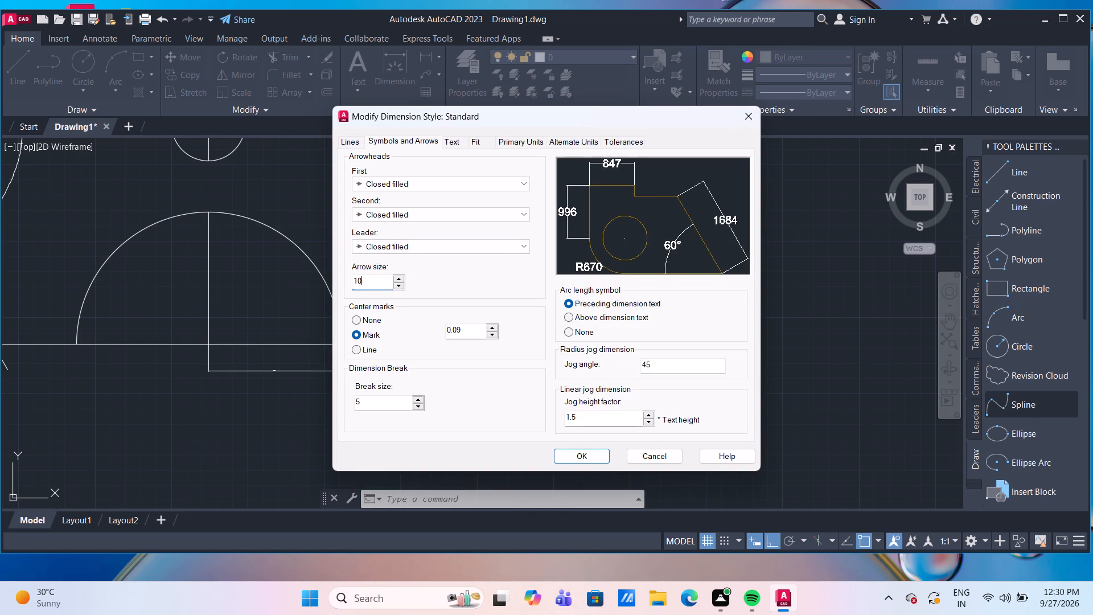
{"action": "key", "text": "0"}
{"action": "left_click", "coordinate": [586, 454]}
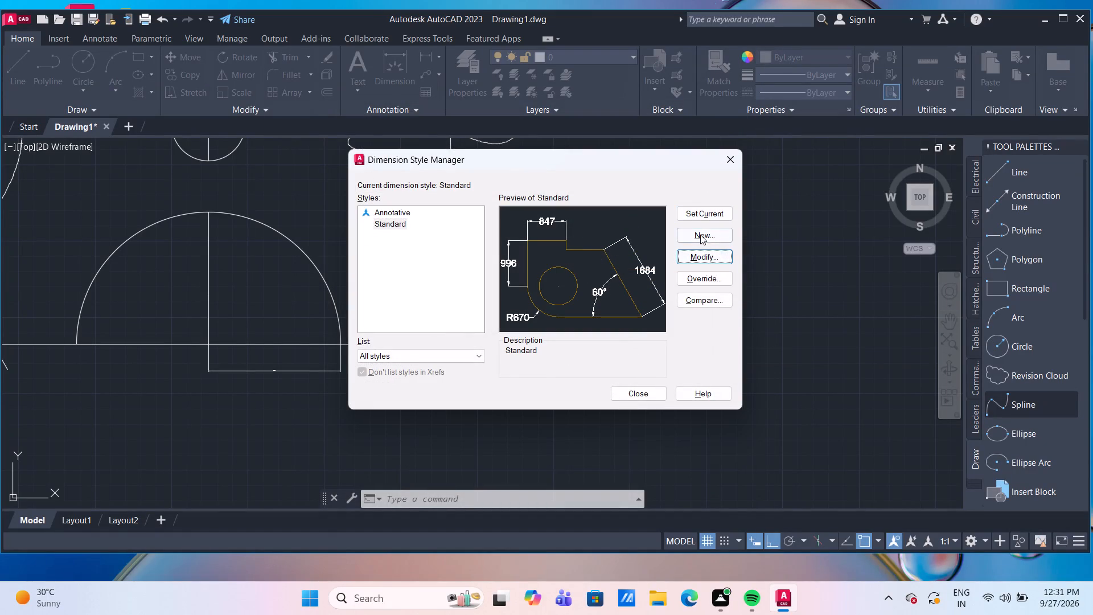
{"action": "left_click", "coordinate": [697, 212]}
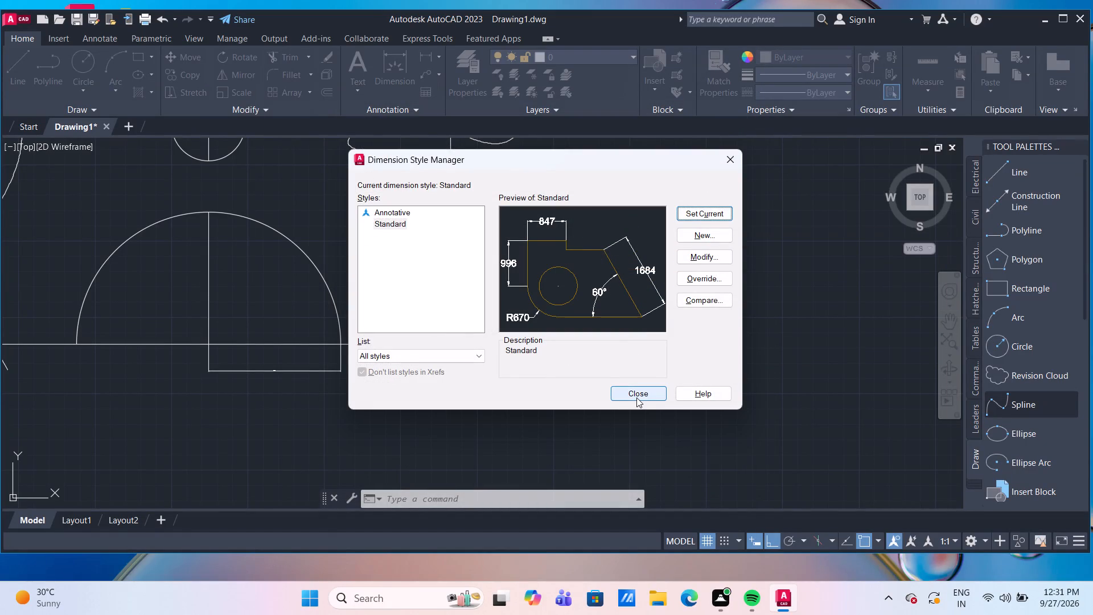
{"action": "left_click", "coordinate": [636, 397]}
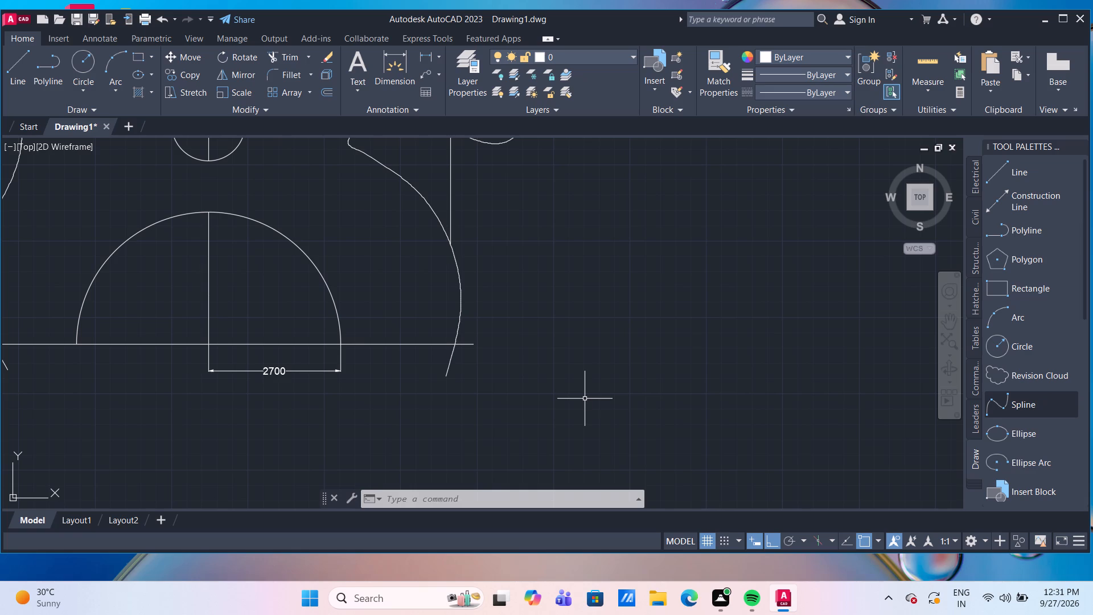
Offset the upper part of the vertical centre line inside the semicircle to the right by 1200.
{"action": "key", "text": "o"}
{"action": "key", "text": "Return"}
{"action": "key", "text": "Return"}
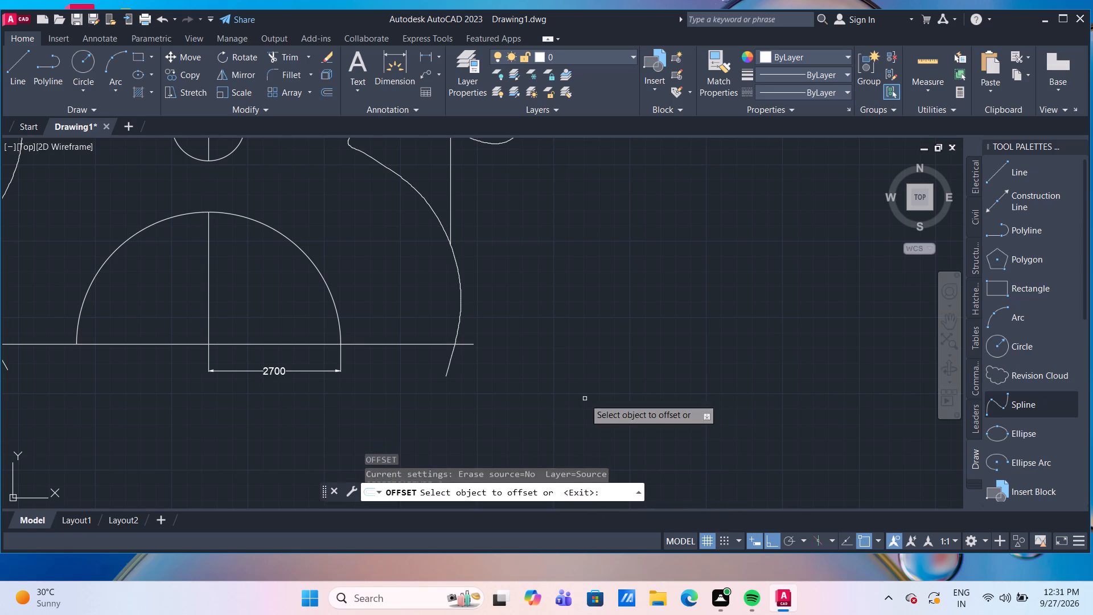
{"action": "left_click", "coordinate": [210, 291]}
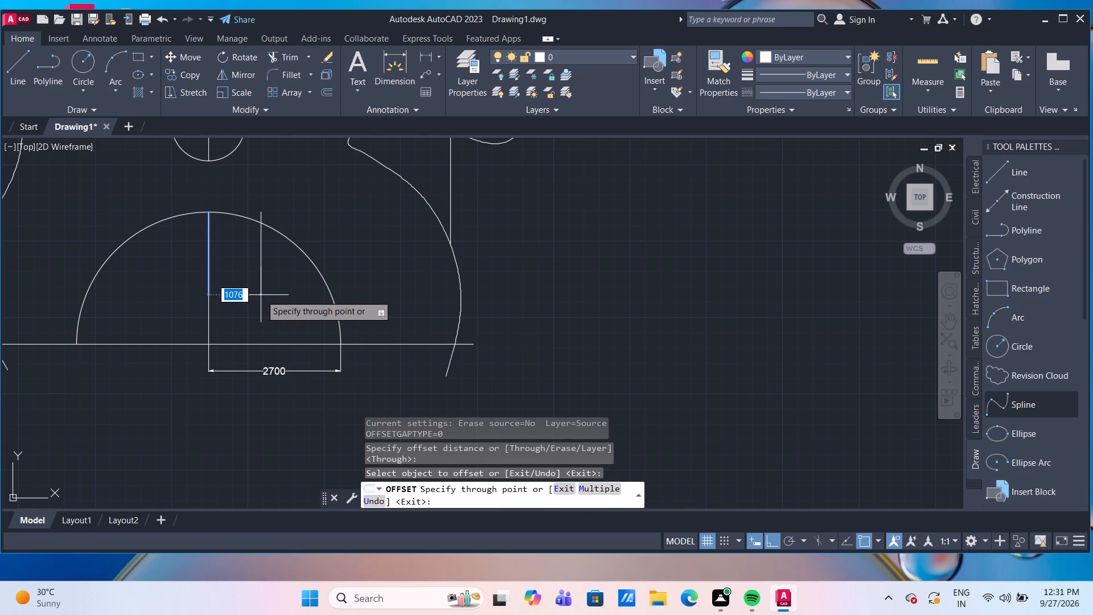
{"action": "type", "text": "1200"}
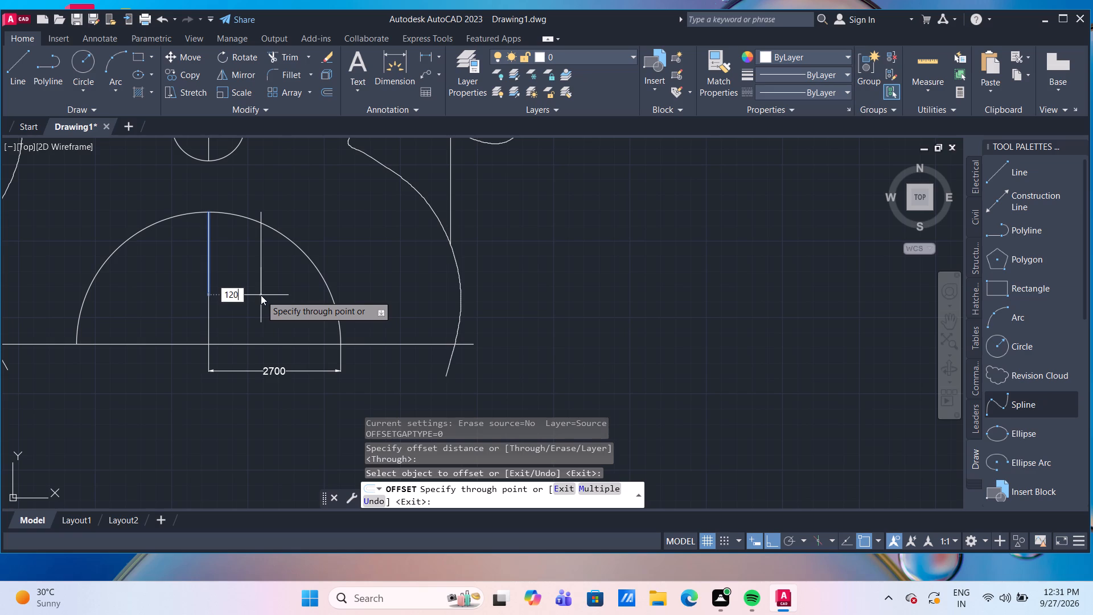
{"action": "key", "text": "Return"}
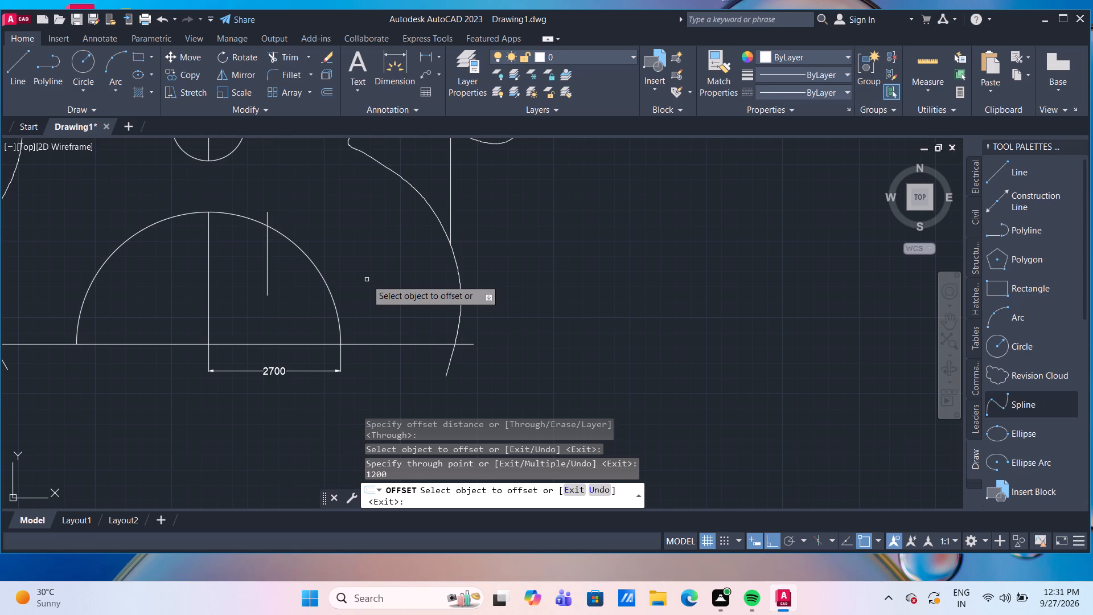
{"action": "key", "text": "Escape"}
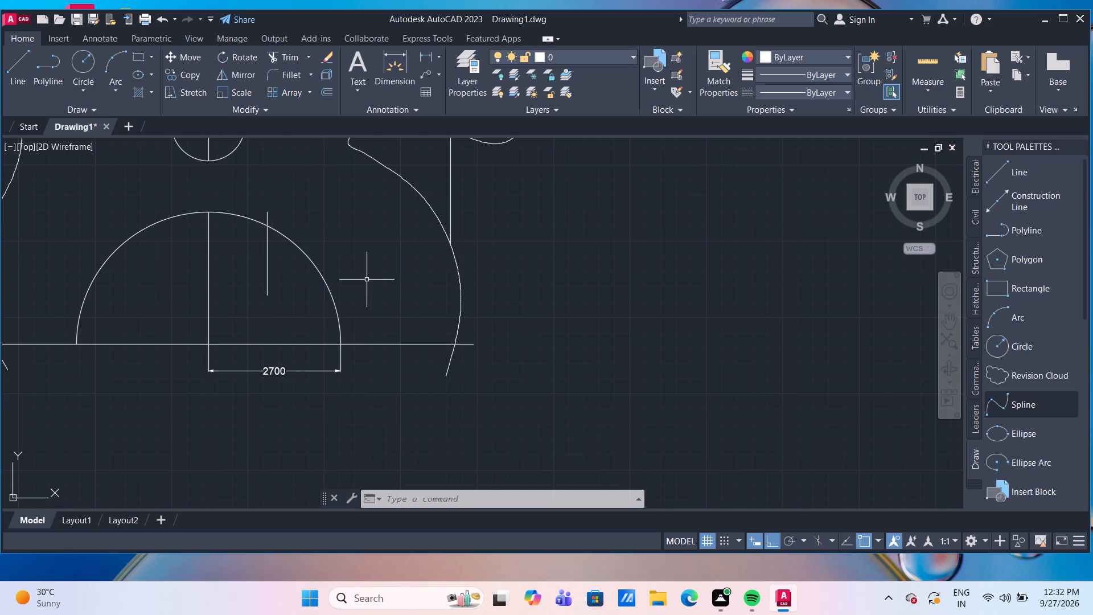
Erase the vertical line offset 1200 to the right of the semicircle's centre line.
{"action": "left_click", "coordinate": [267, 266]}
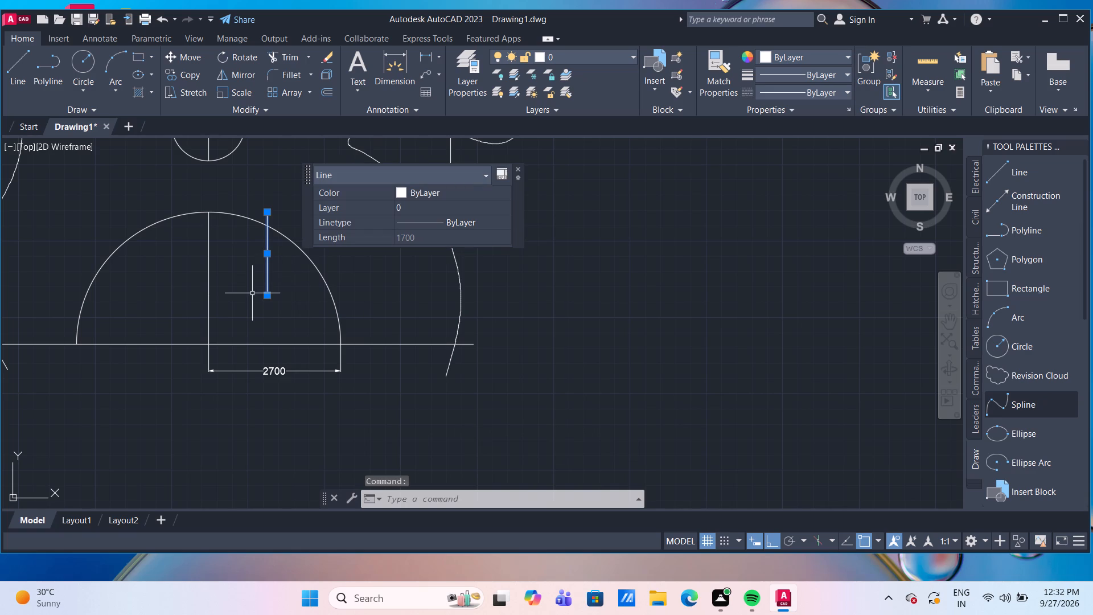
{"action": "key", "text": "Delete"}
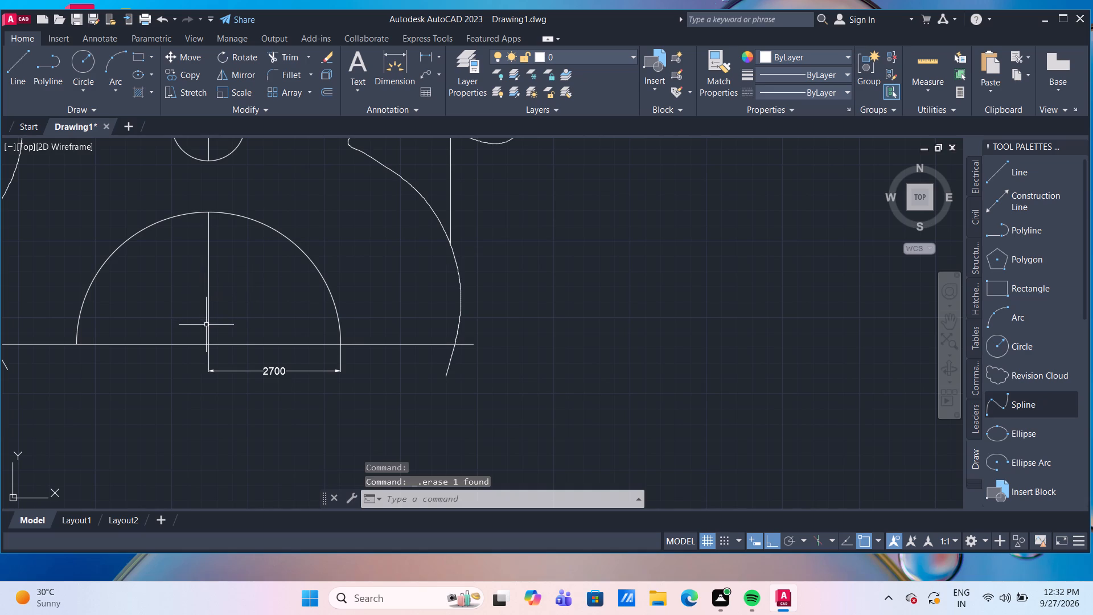
Erase the centre line's short lower segment inside the semicircle and extend the upper segment down to the baseline.
{"action": "left_click", "coordinate": [208, 326]}
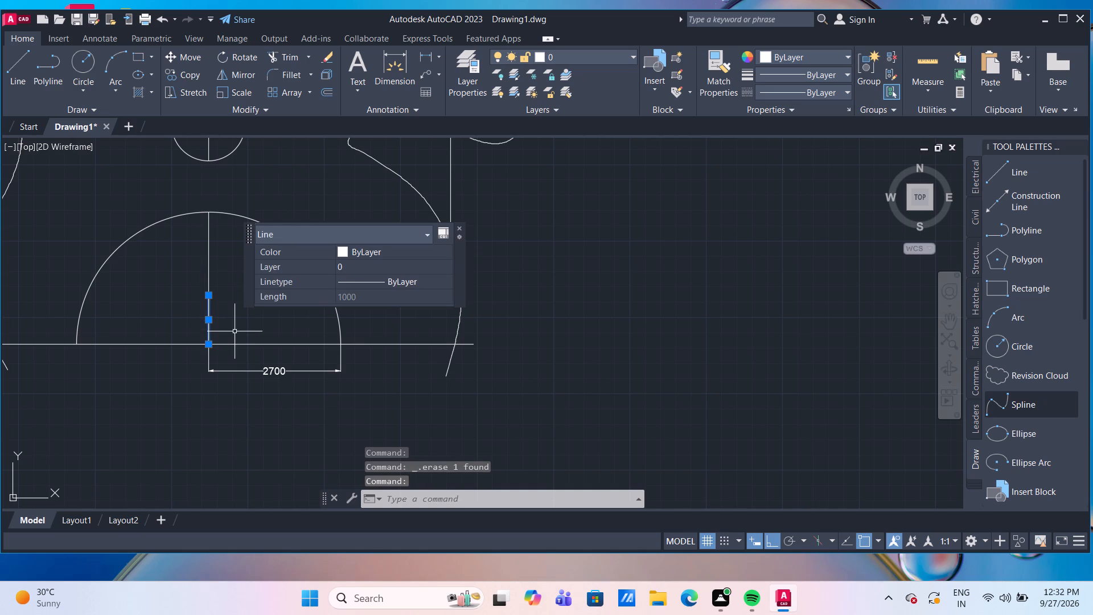
{"action": "key", "text": "Delete"}
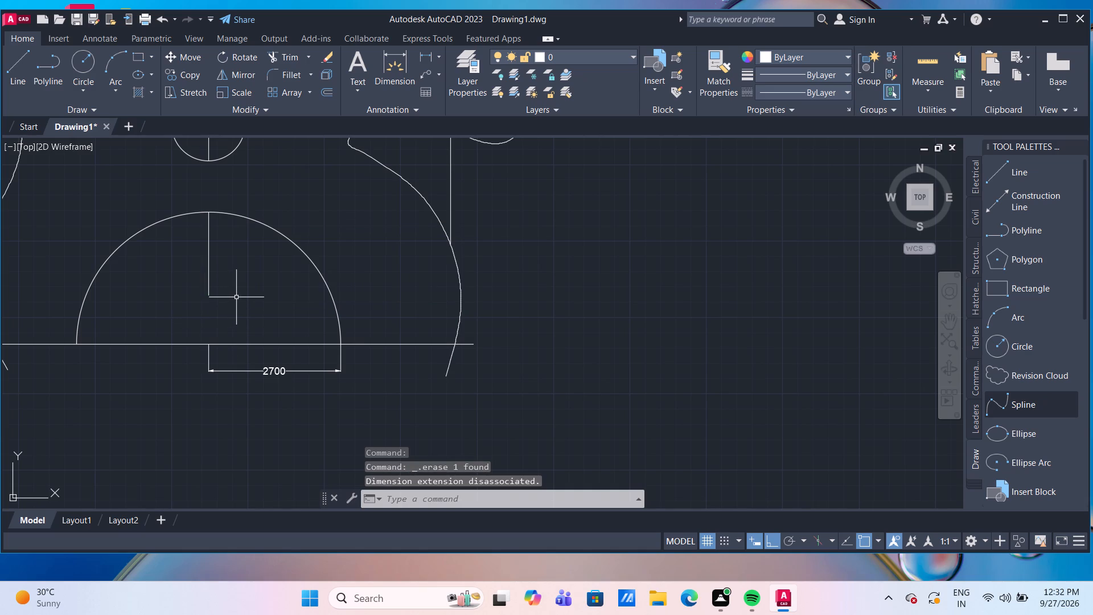
{"action": "type", "text": "TR"}
{"action": "key", "text": "Return"}
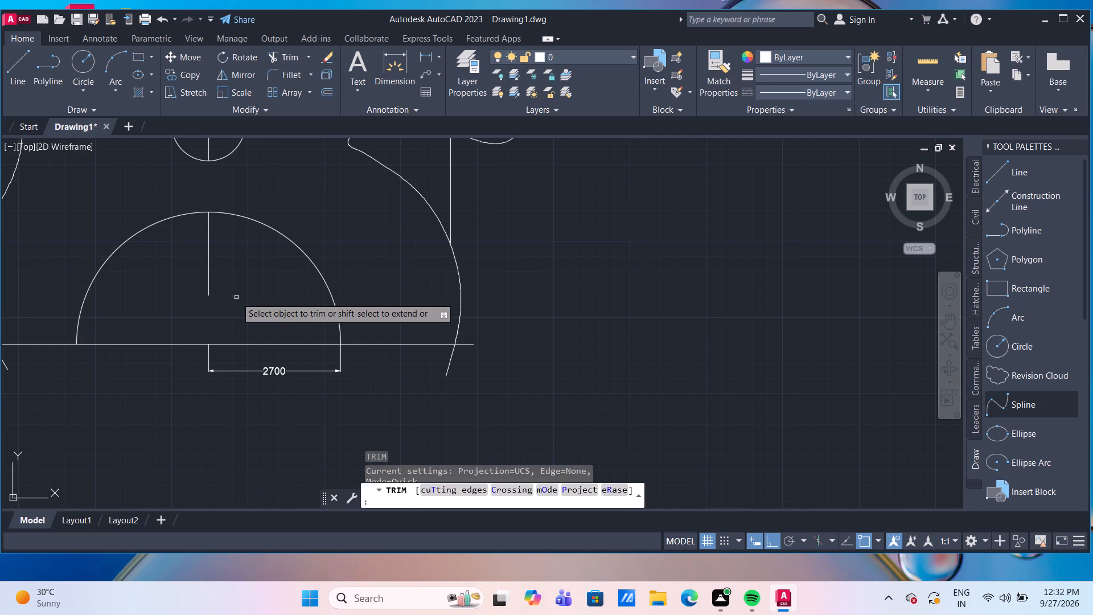
{"action": "left_click", "coordinate": [208, 269], "text": "shift"}
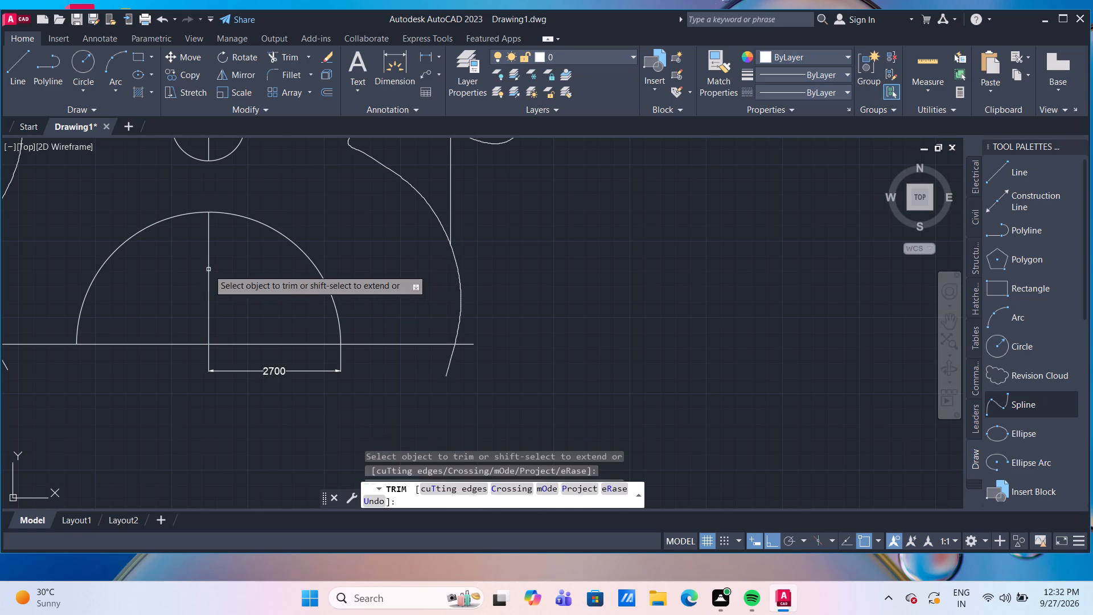
{"action": "key", "text": "Escape"}
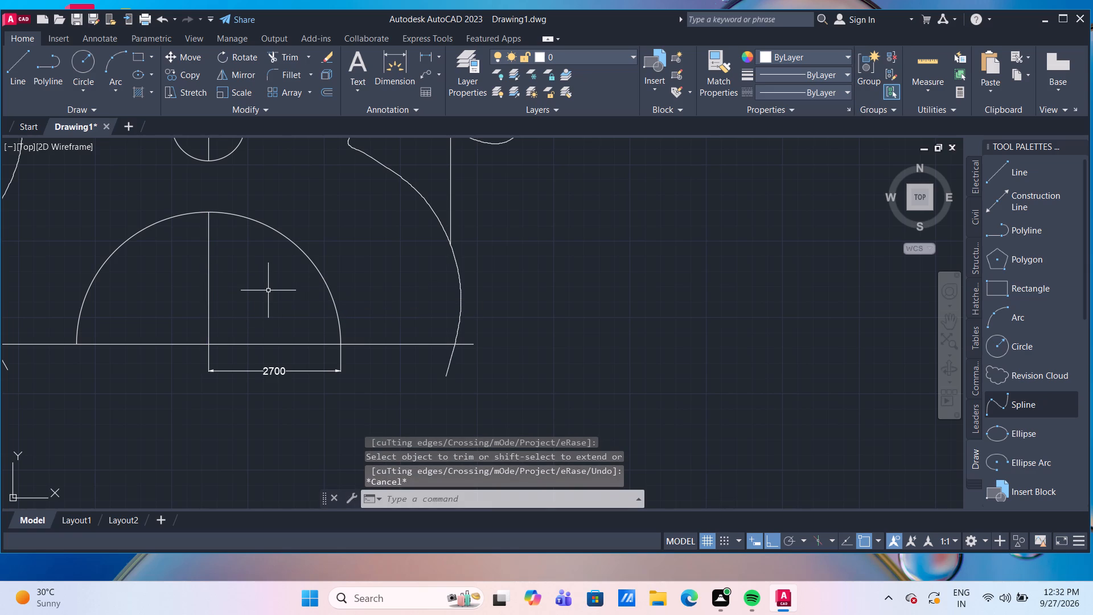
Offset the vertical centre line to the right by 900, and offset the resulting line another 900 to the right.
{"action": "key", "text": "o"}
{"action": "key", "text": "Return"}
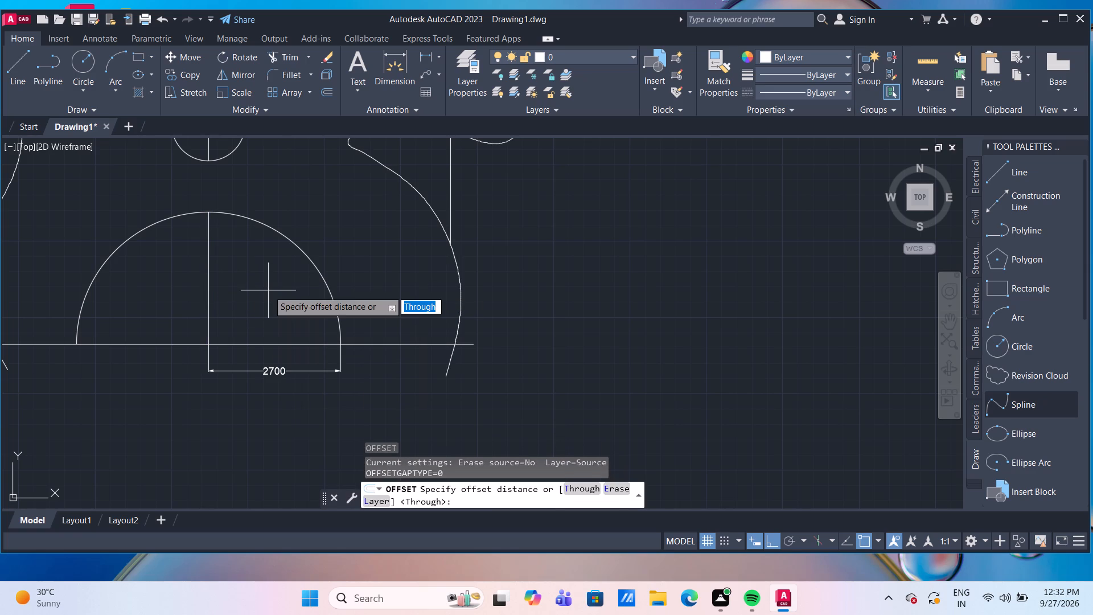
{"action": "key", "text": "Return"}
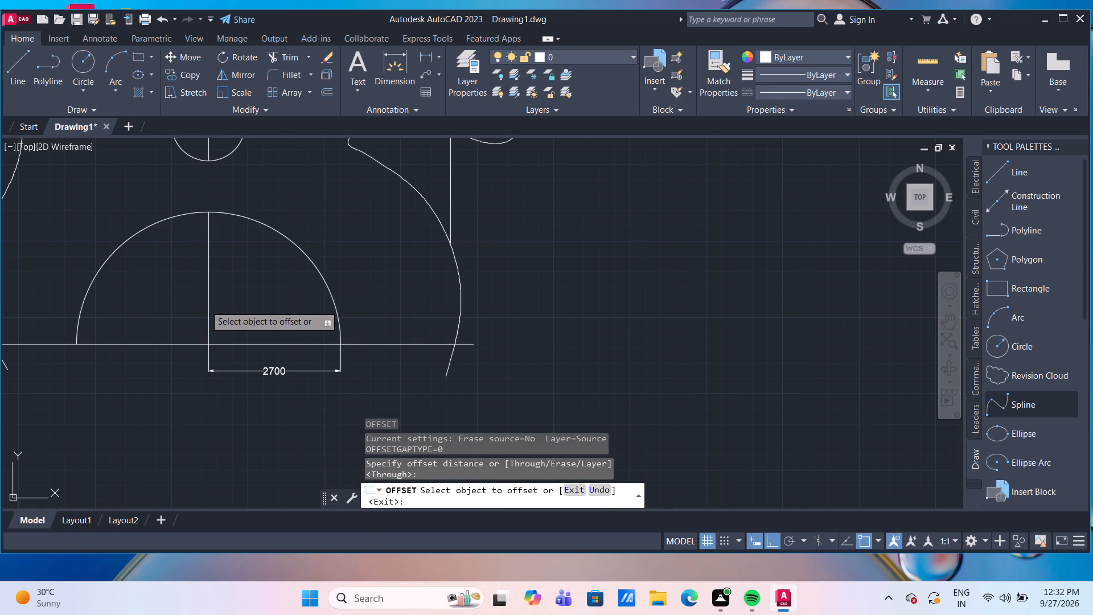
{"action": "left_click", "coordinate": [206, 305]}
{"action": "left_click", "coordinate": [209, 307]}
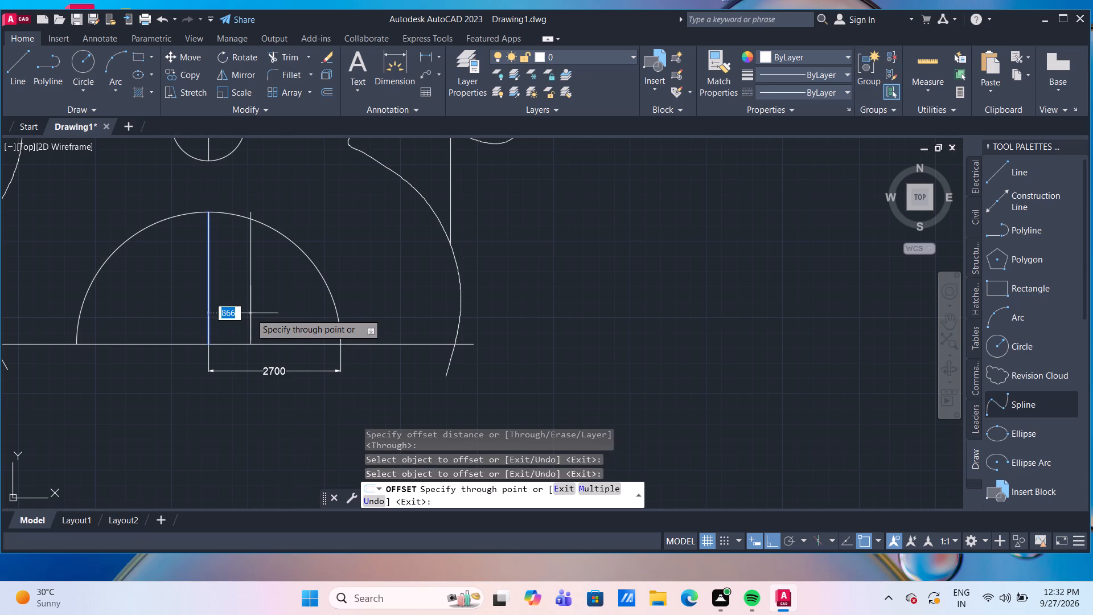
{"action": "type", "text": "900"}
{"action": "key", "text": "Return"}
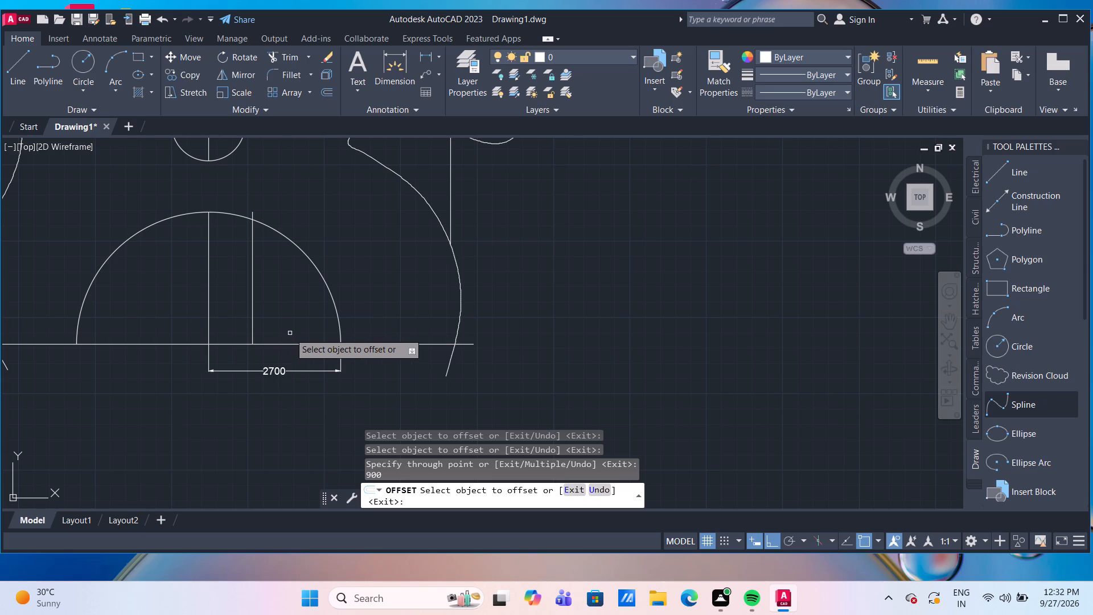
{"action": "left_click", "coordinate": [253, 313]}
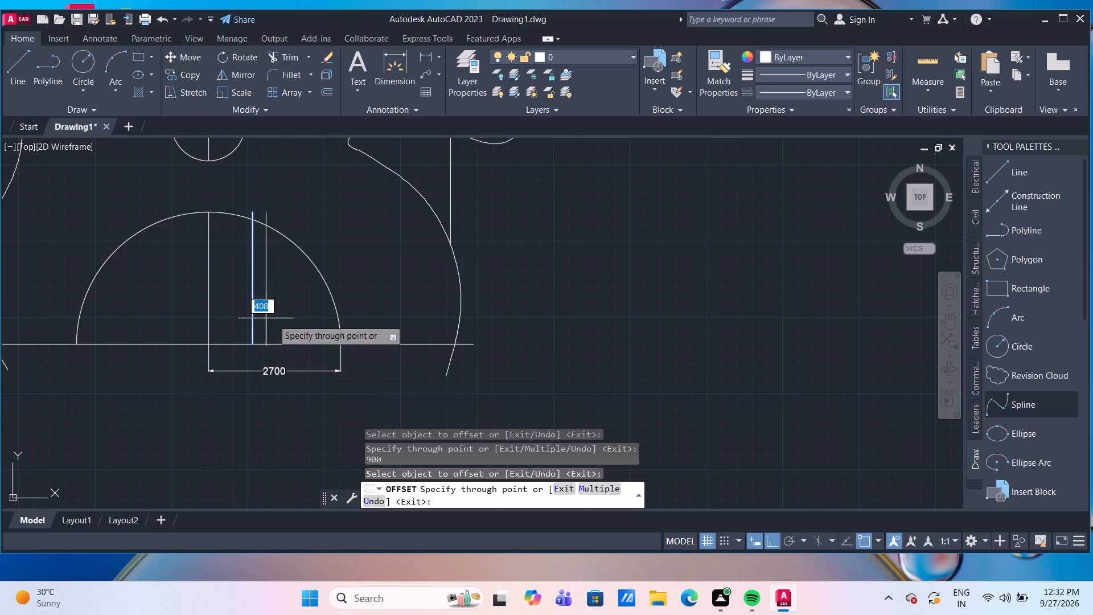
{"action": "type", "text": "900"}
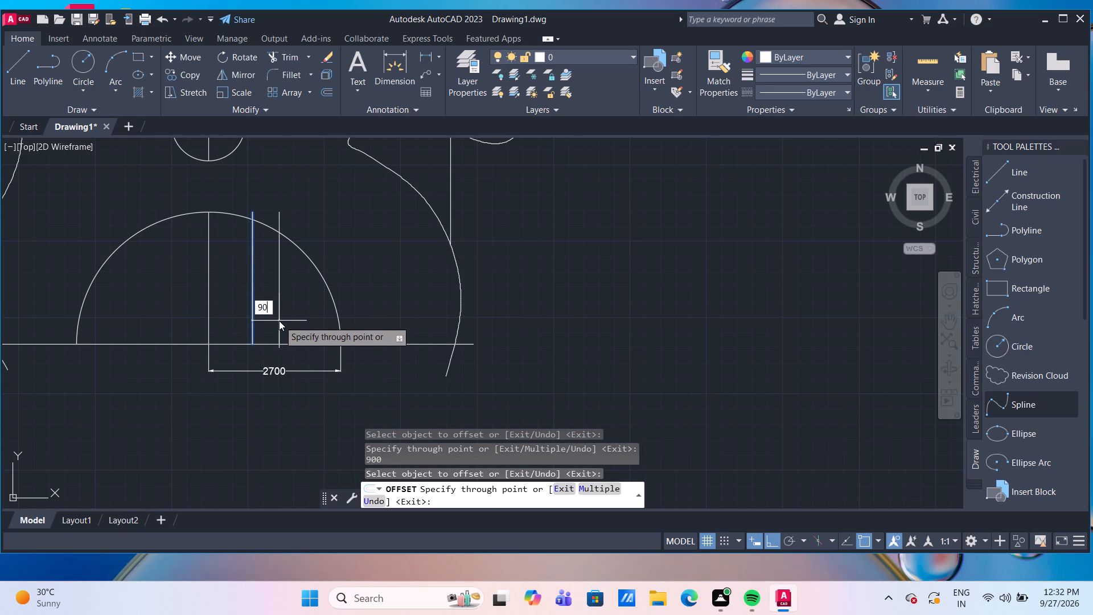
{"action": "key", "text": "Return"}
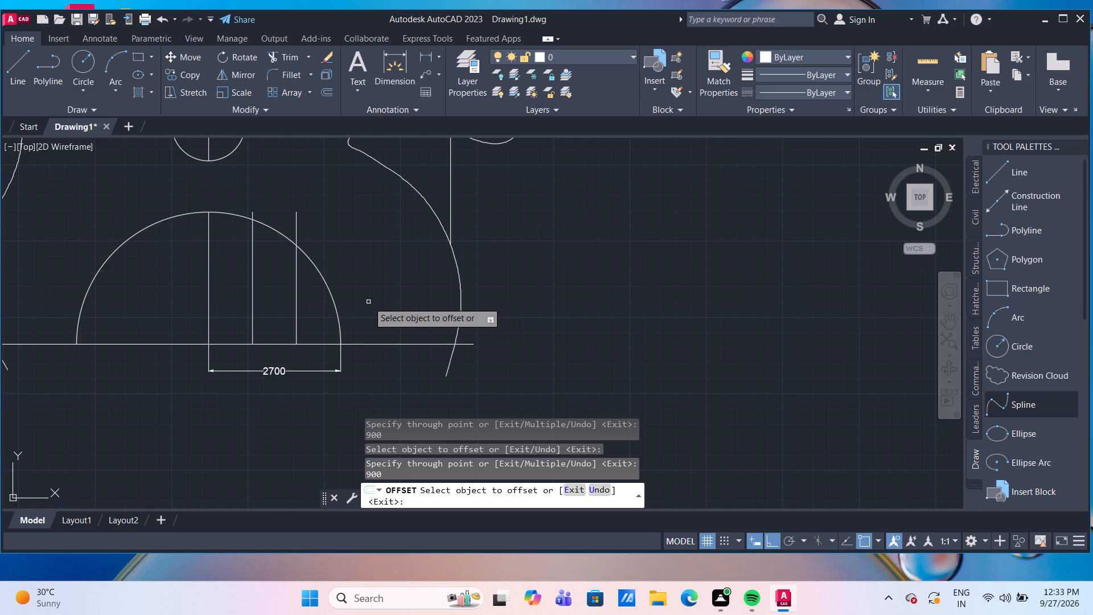
Offset the vertical centre line to the right by 800, and offset that copy another 800 to the right.
{"action": "left_click", "coordinate": [208, 276]}
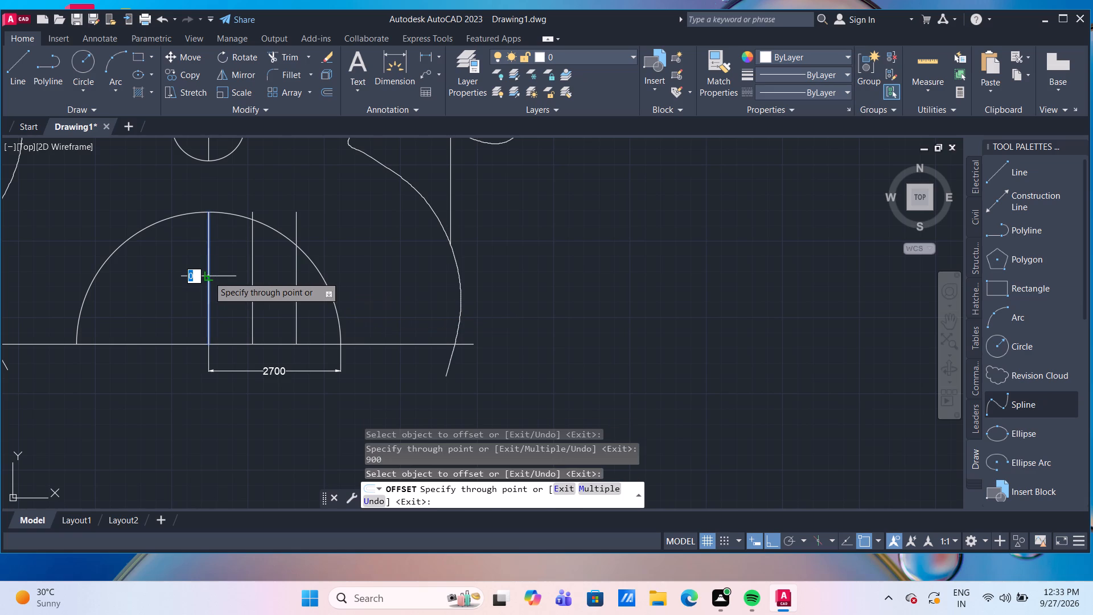
{"action": "type", "text": "800"}
{"action": "key", "text": "Return"}
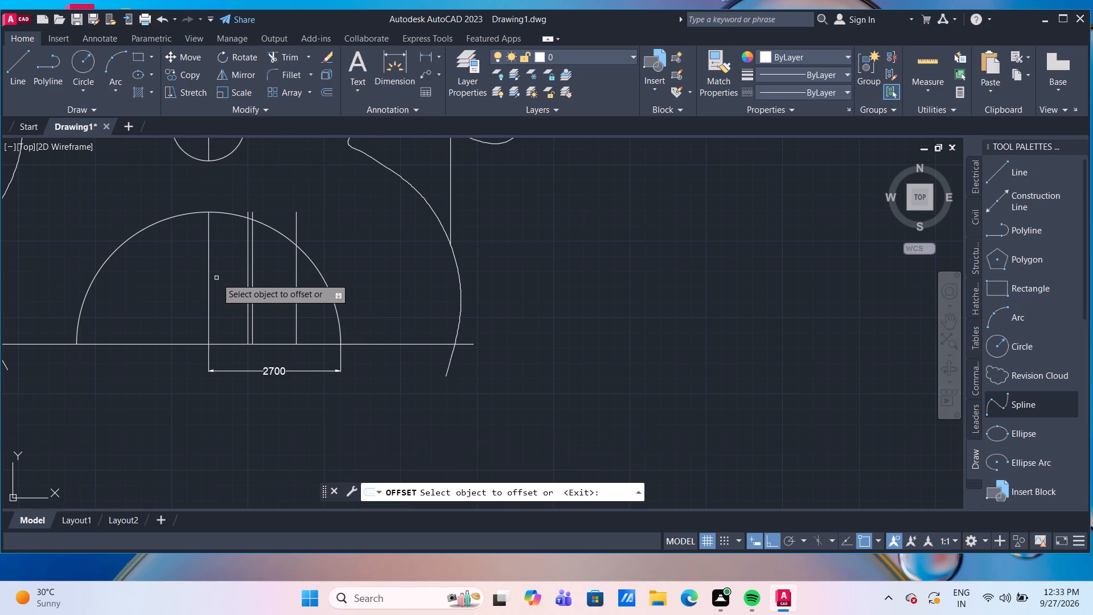
{"action": "left_click", "coordinate": [248, 292]}
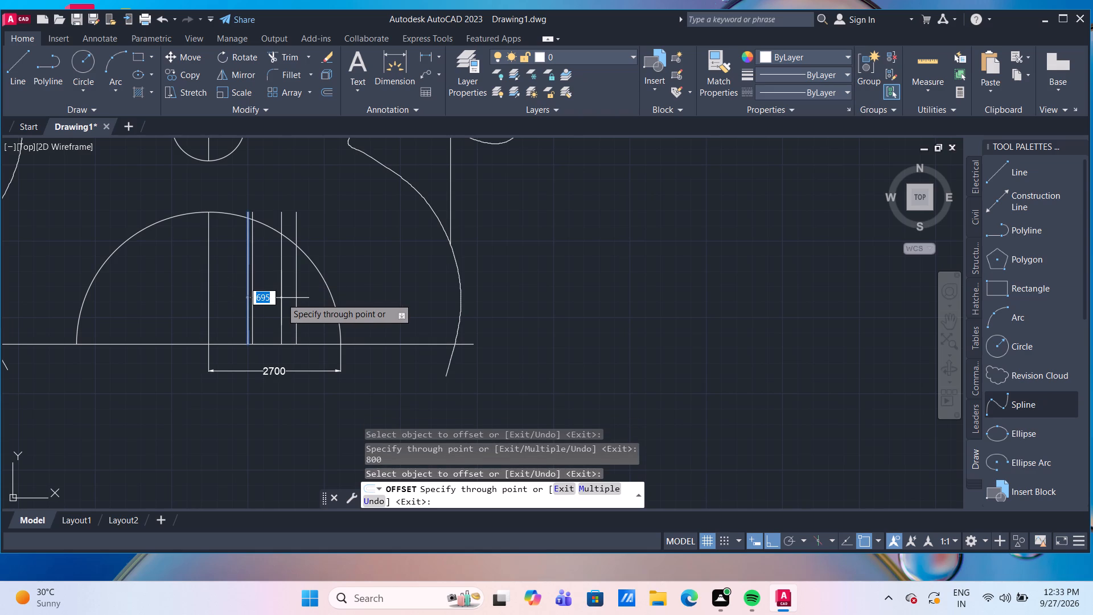
{"action": "type", "text": "800"}
{"action": "key", "text": "Return"}
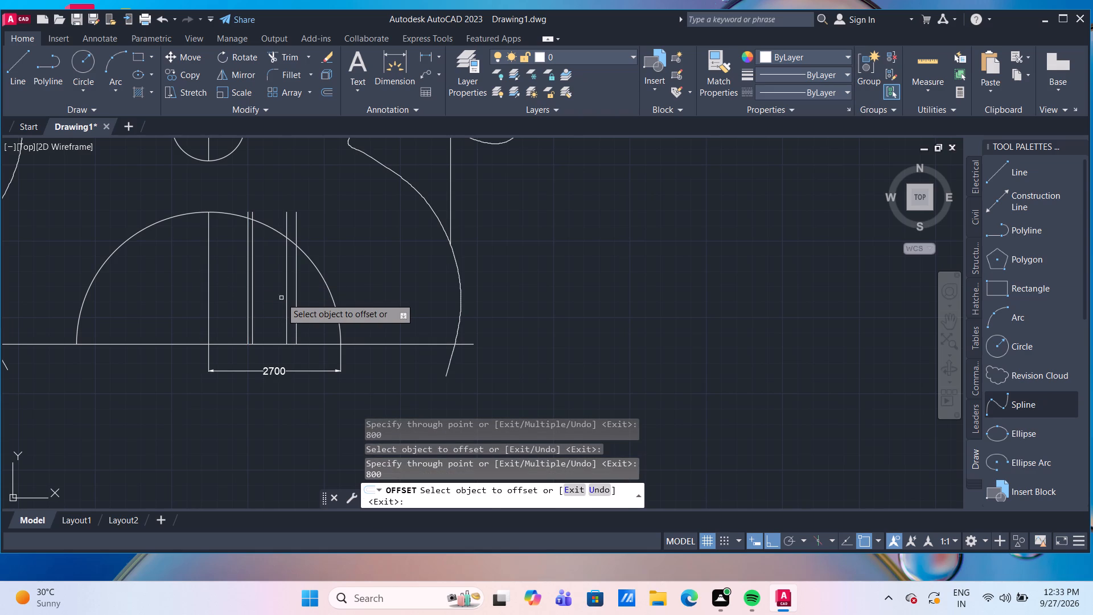
{"action": "key", "text": "Escape"}
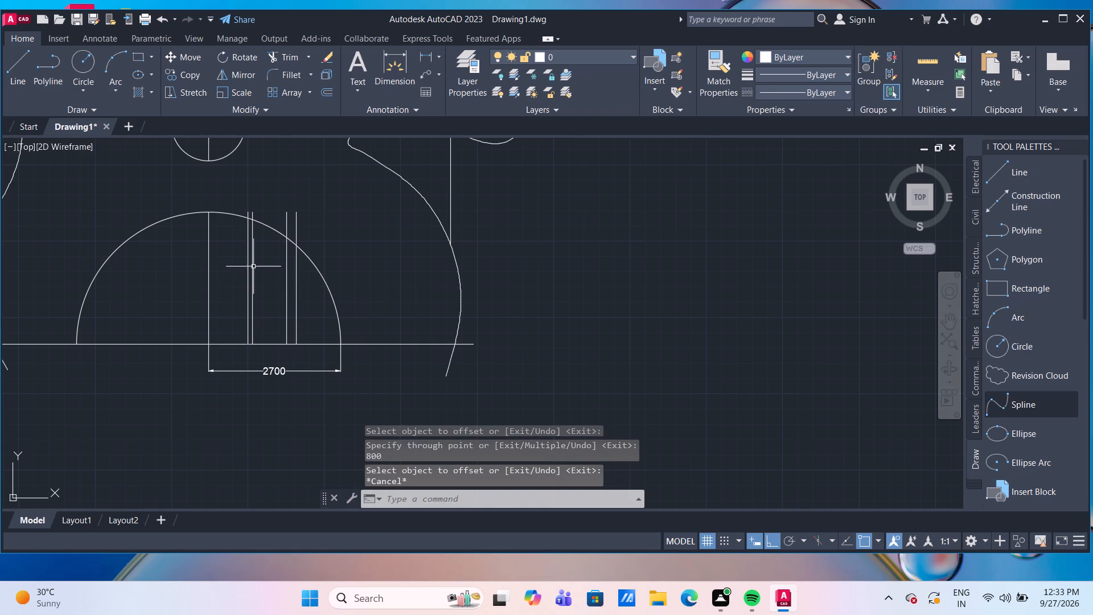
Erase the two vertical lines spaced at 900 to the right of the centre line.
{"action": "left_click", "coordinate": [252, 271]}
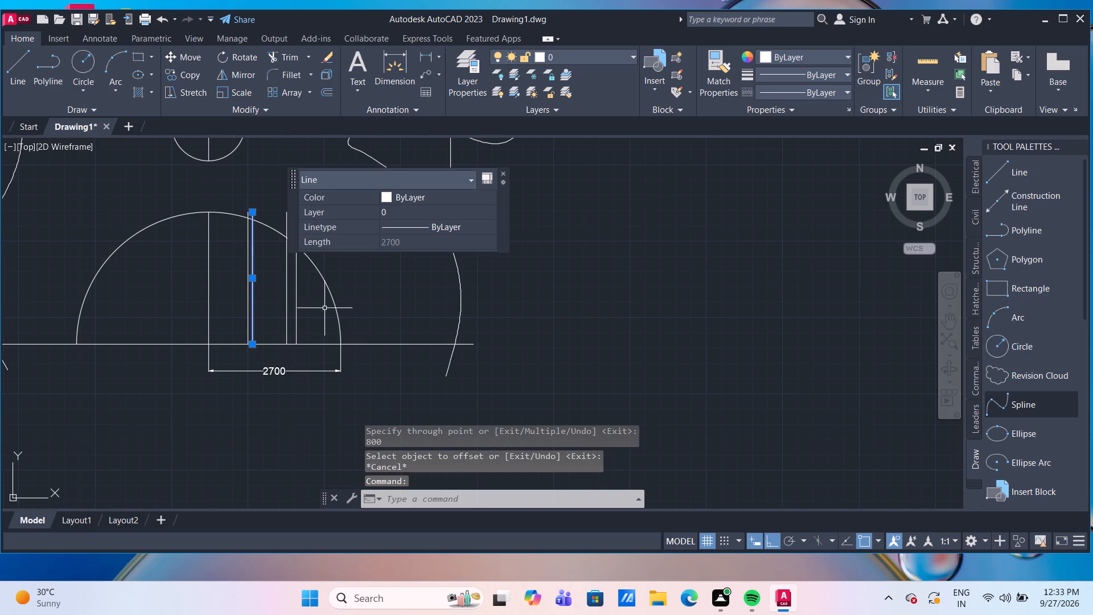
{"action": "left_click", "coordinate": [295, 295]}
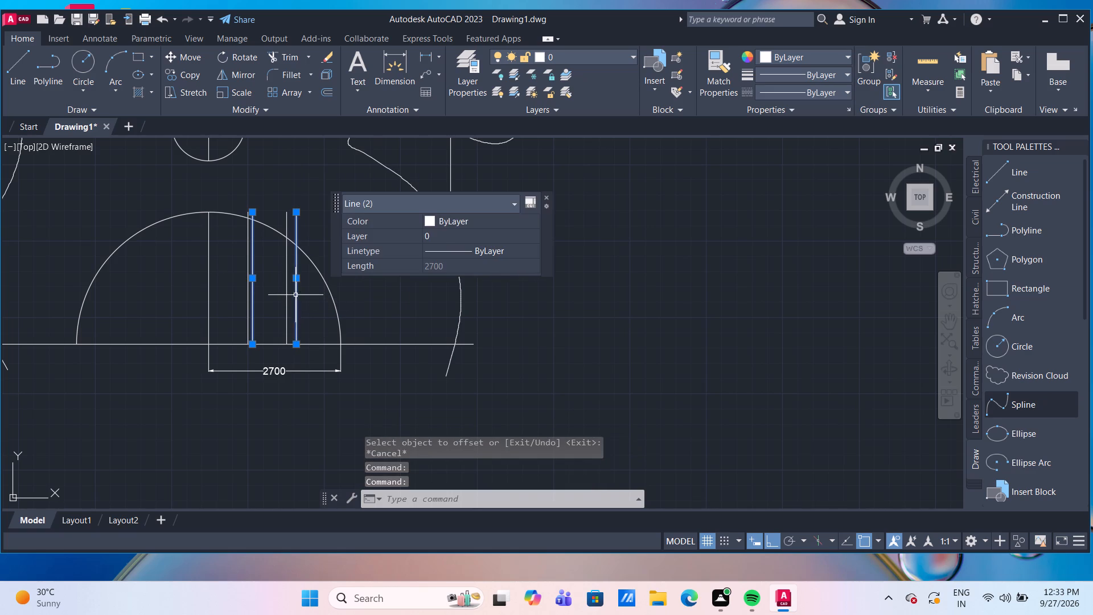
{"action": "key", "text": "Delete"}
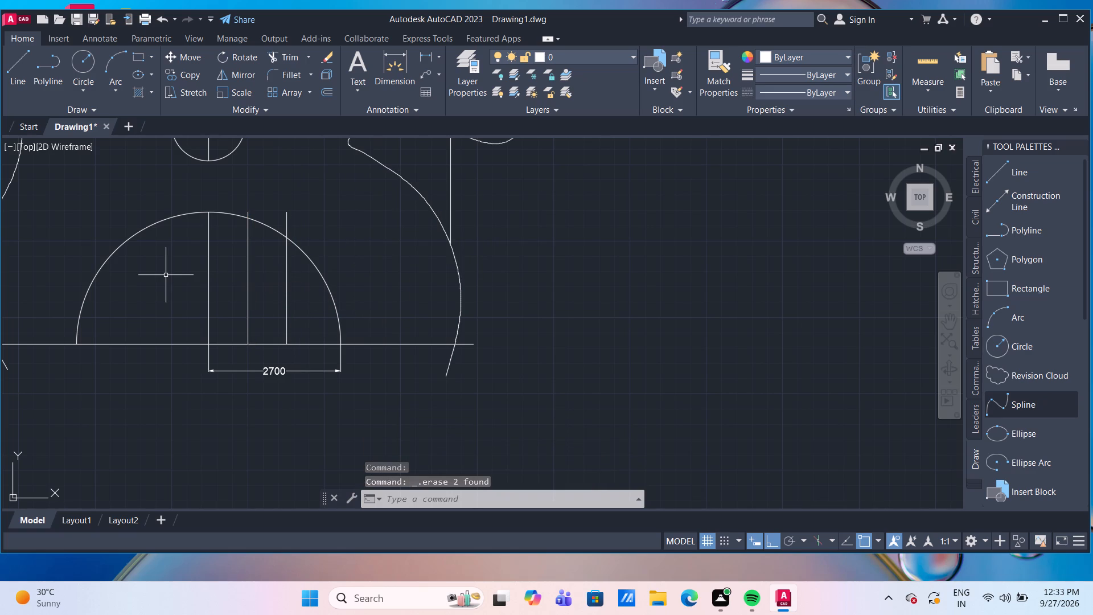
Offset the vertical centre line to the left by 800, and offset that copy another 800 to the left.
{"action": "key", "text": "o"}
{"action": "key", "text": "Return"}
{"action": "key", "text": "Return"}
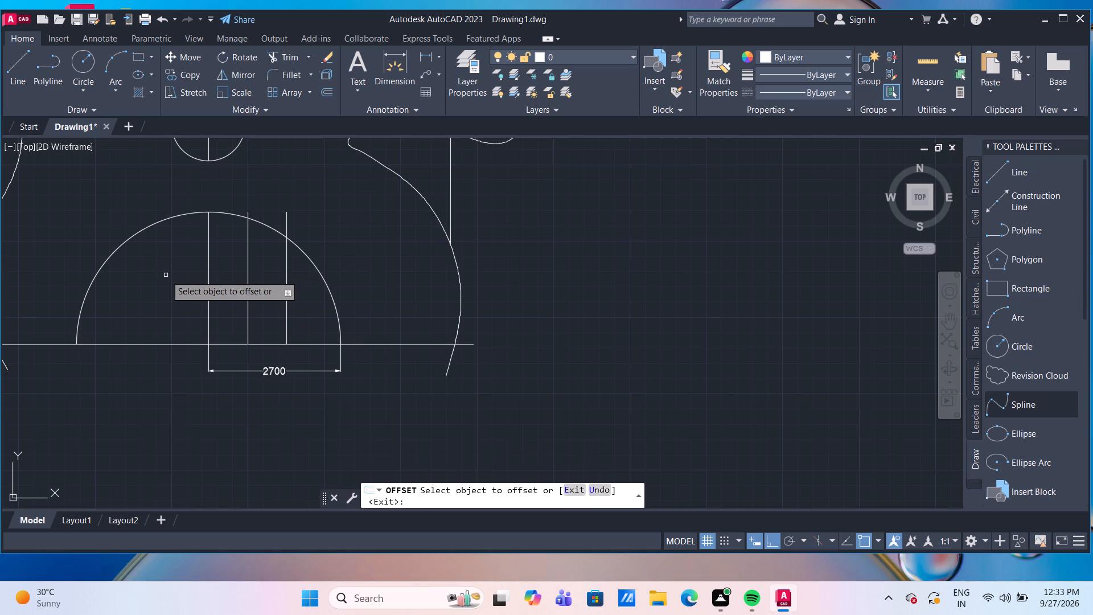
{"action": "left_click", "coordinate": [209, 306]}
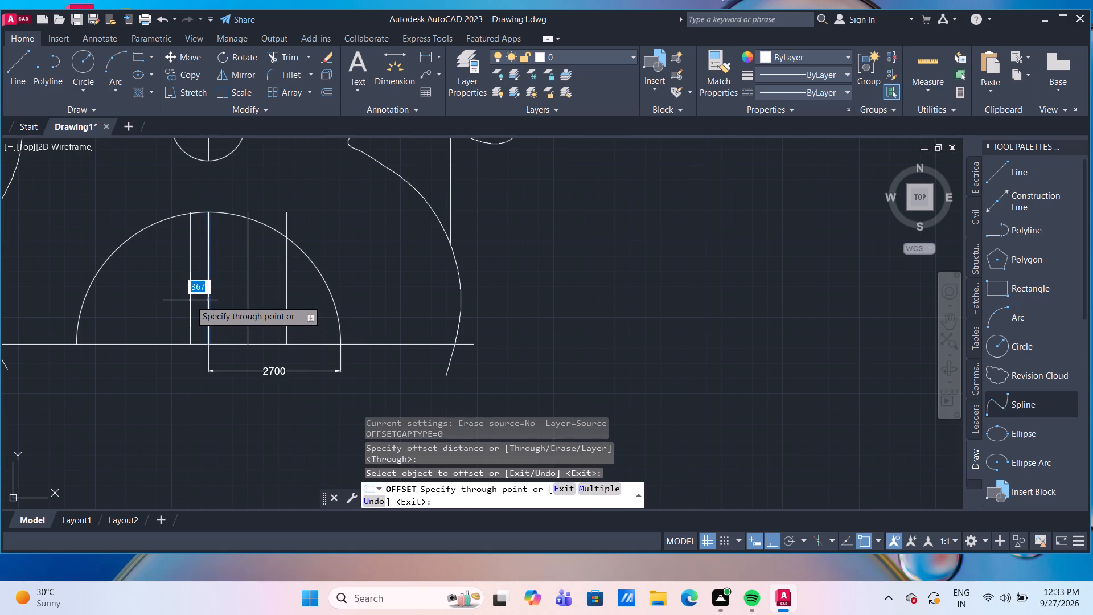
{"action": "key", "text": "8"}
{"action": "type", "text": "00"}
{"action": "key", "text": "Return"}
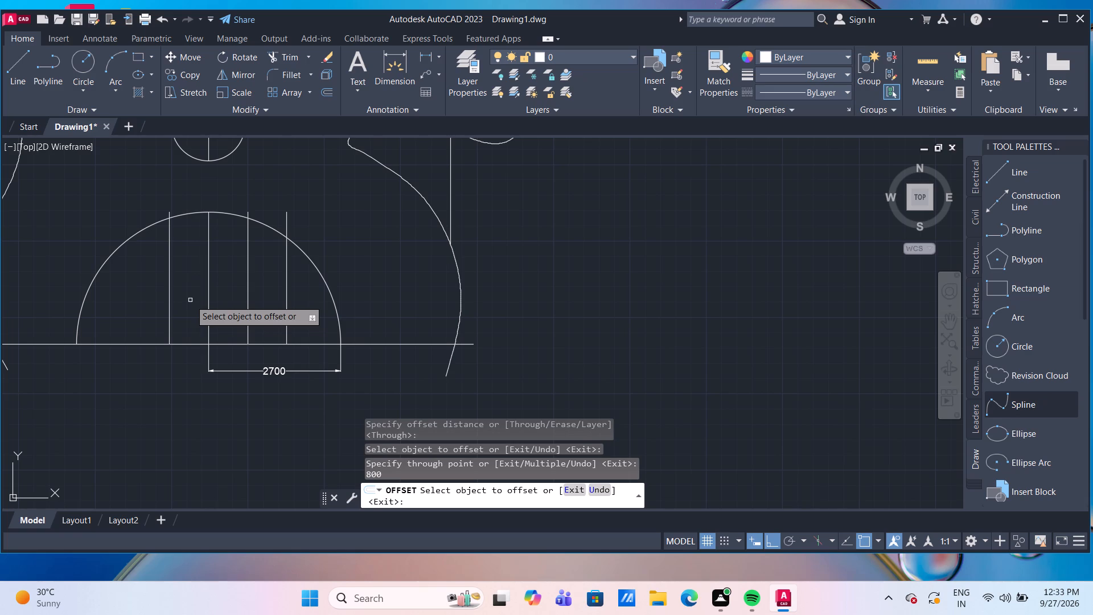
{"action": "left_click", "coordinate": [163, 290]}
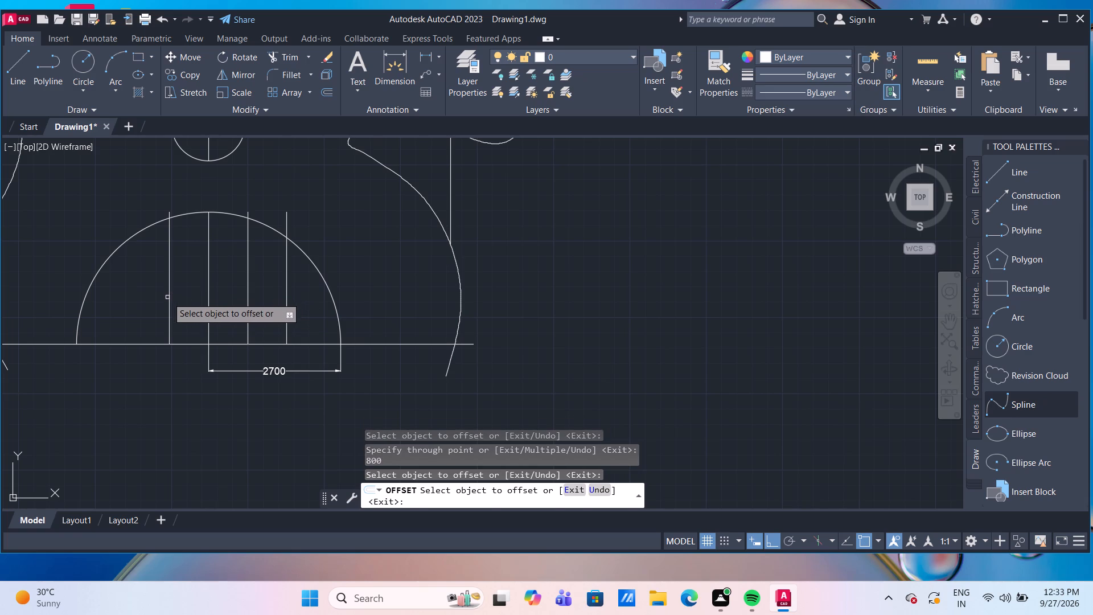
{"action": "left_click", "coordinate": [167, 297]}
{"action": "type", "text": "800"}
{"action": "key", "text": "Return"}
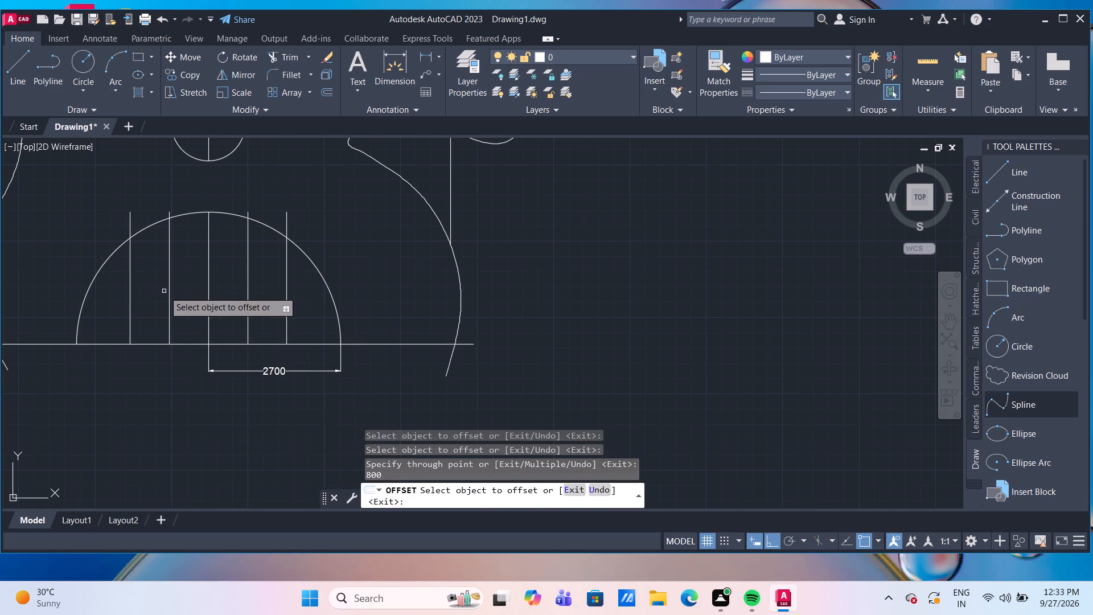
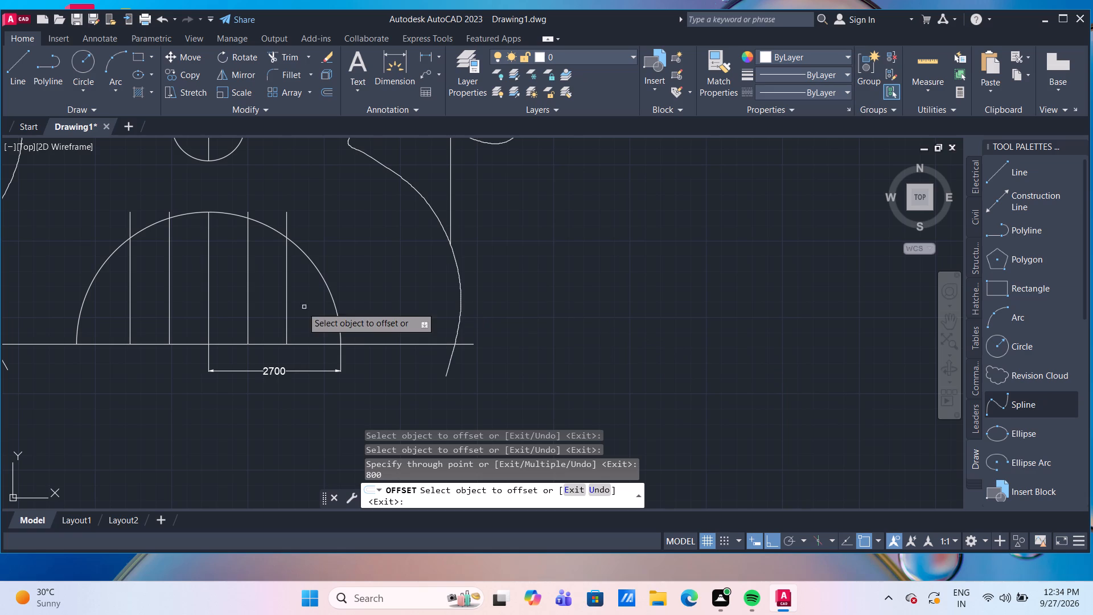
Offset the two outermost vertical lines in the semicircle inward by 50, toward the centre line.
{"action": "scroll", "coordinate": [286, 286], "scroll_direction": "up", "scroll_amount": 1}
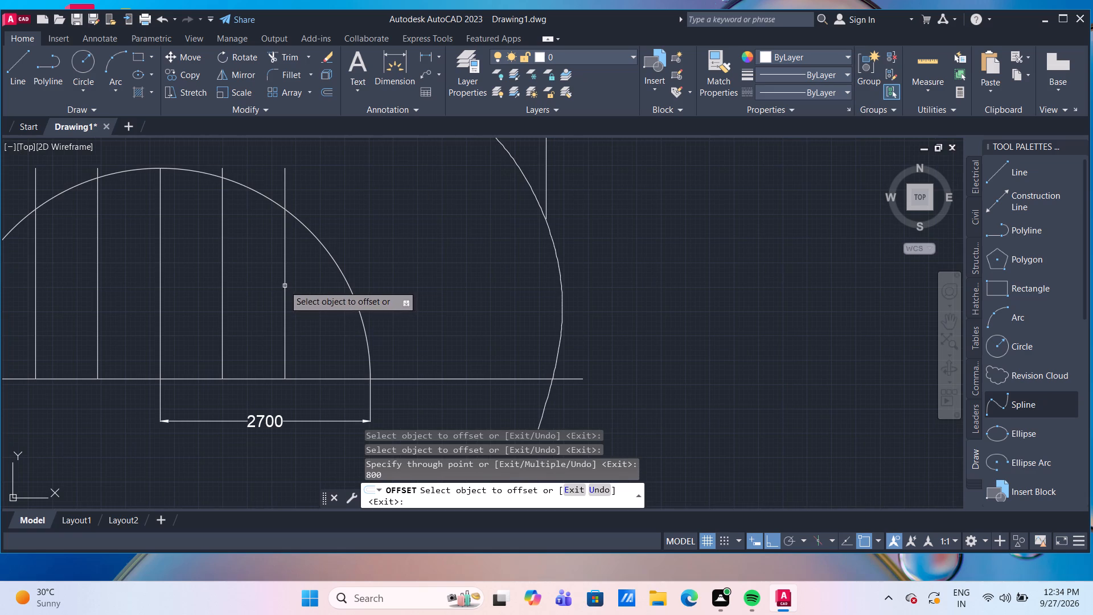
{"action": "left_click", "coordinate": [284, 285]}
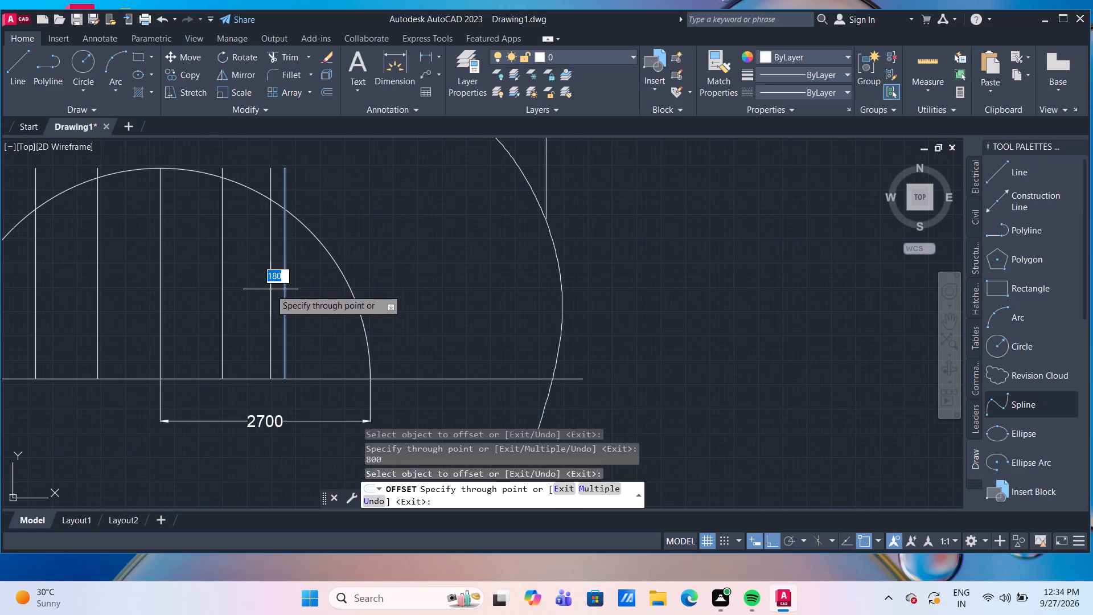
{"action": "key", "text": "5"}
{"action": "key", "text": "0"}
{"action": "key", "text": "Return"}
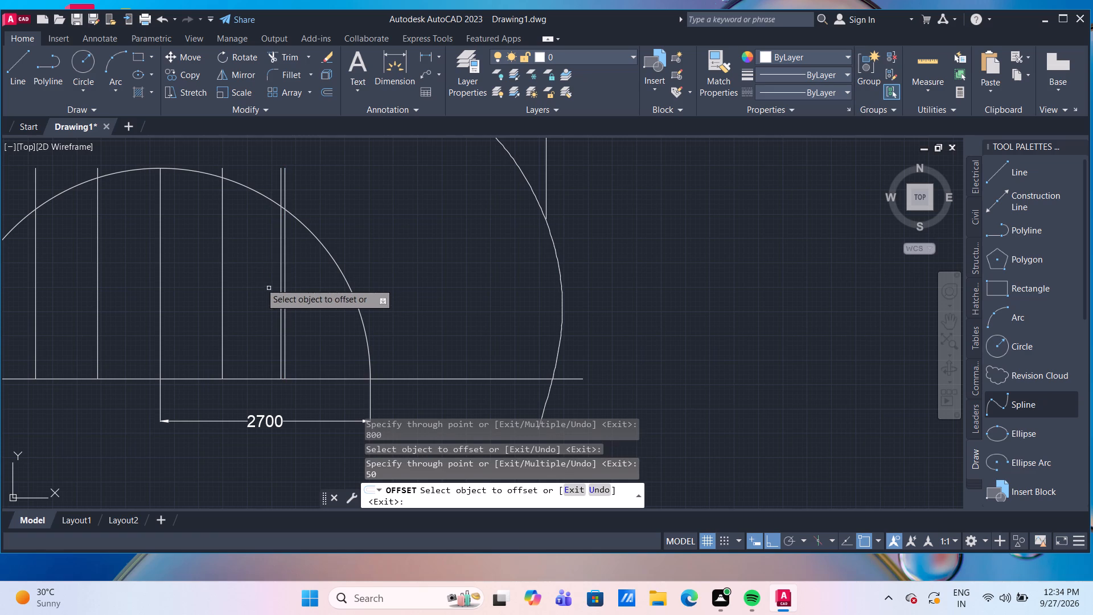
{"action": "left_click", "coordinate": [36, 265]}
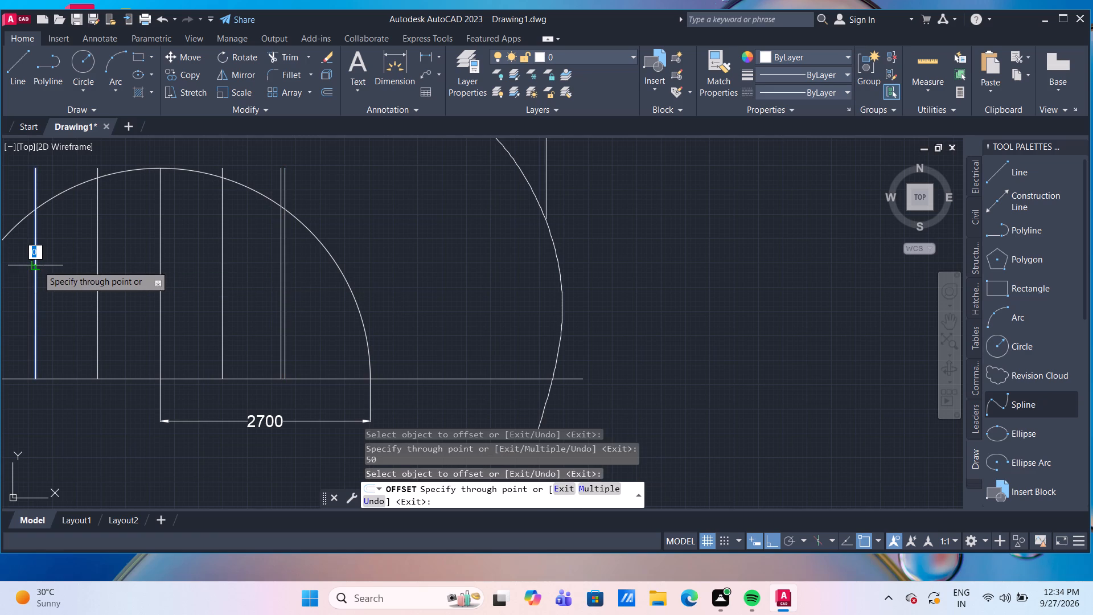
{"action": "type", "text": "50"}
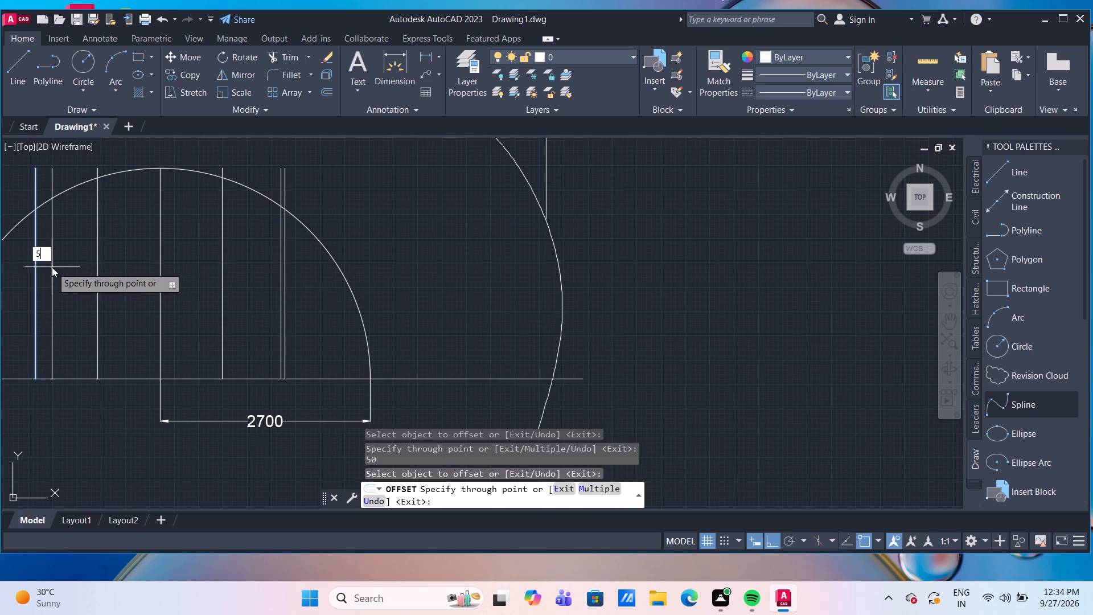
{"action": "key", "text": "Return"}
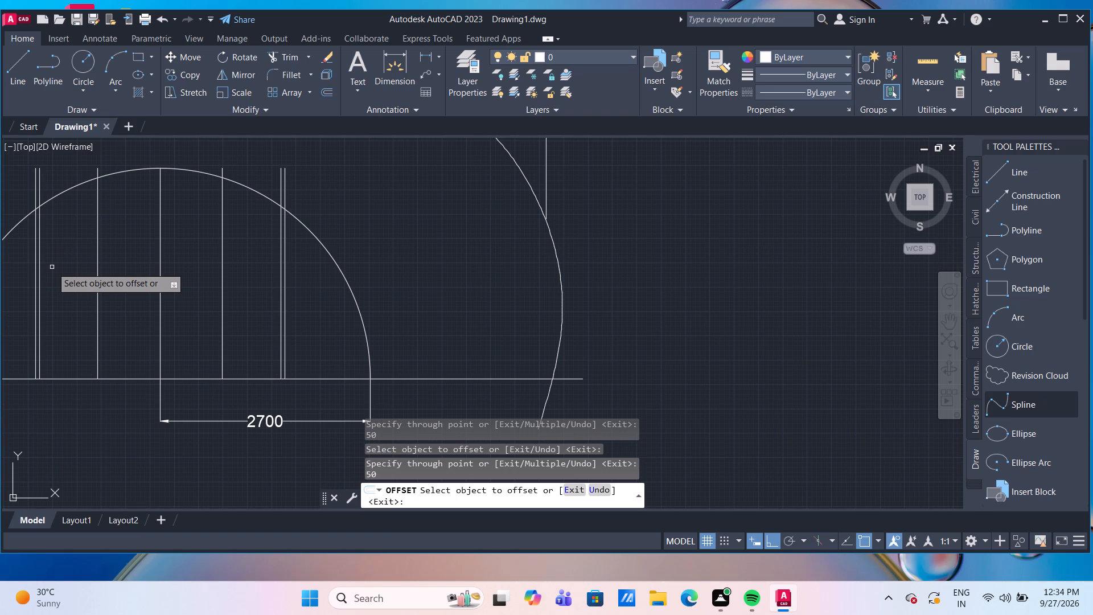
Offset the vertical line between the centre line and the leftmost line by 50 to each side.
{"action": "left_click", "coordinate": [96, 284]}
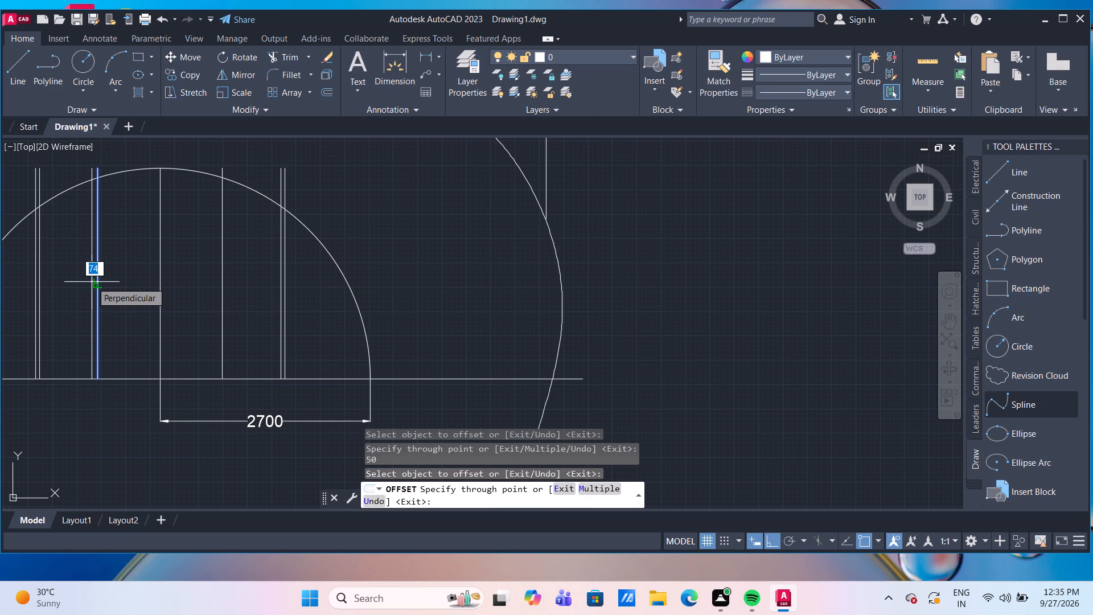
{"action": "type", "text": "50"}
{"action": "key", "text": "Return"}
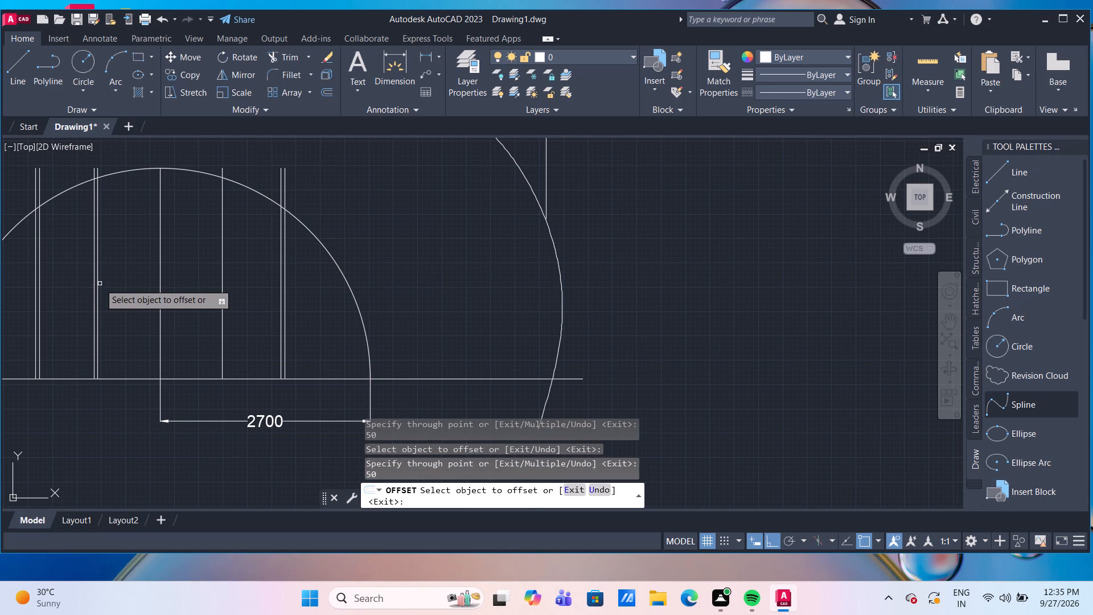
{"action": "left_click", "coordinate": [97, 284]}
{"action": "type", "text": "50"}
{"action": "key", "text": "Return"}
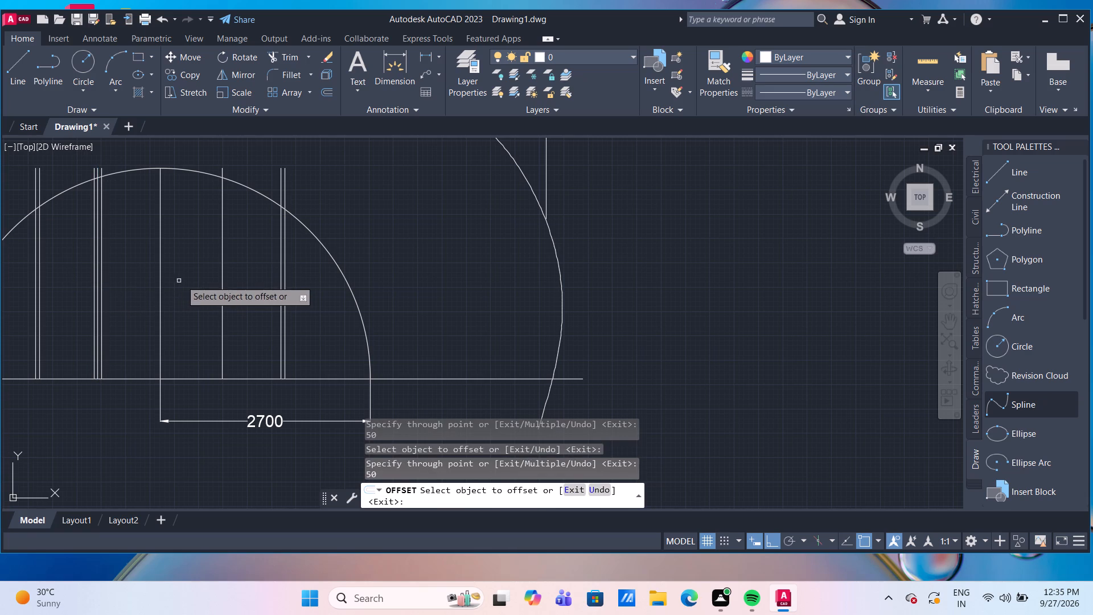
Offset the semicircle's vertical centre line by 50 to each side.
{"action": "left_click", "coordinate": [161, 270]}
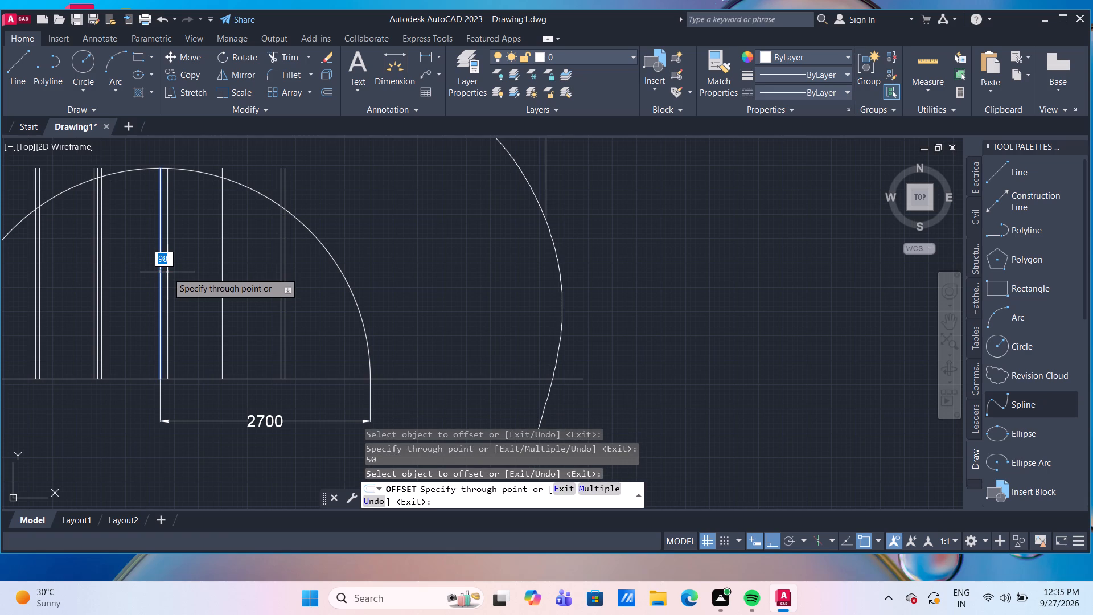
{"action": "type", "text": "50"}
{"action": "key", "text": "Return"}
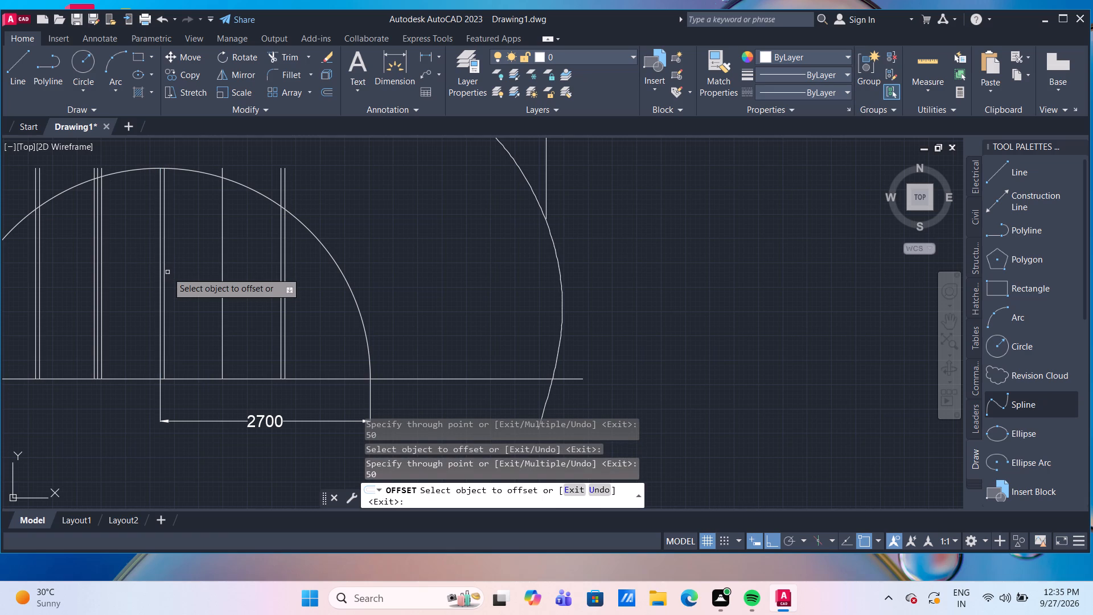
{"action": "left_click", "coordinate": [160, 269]}
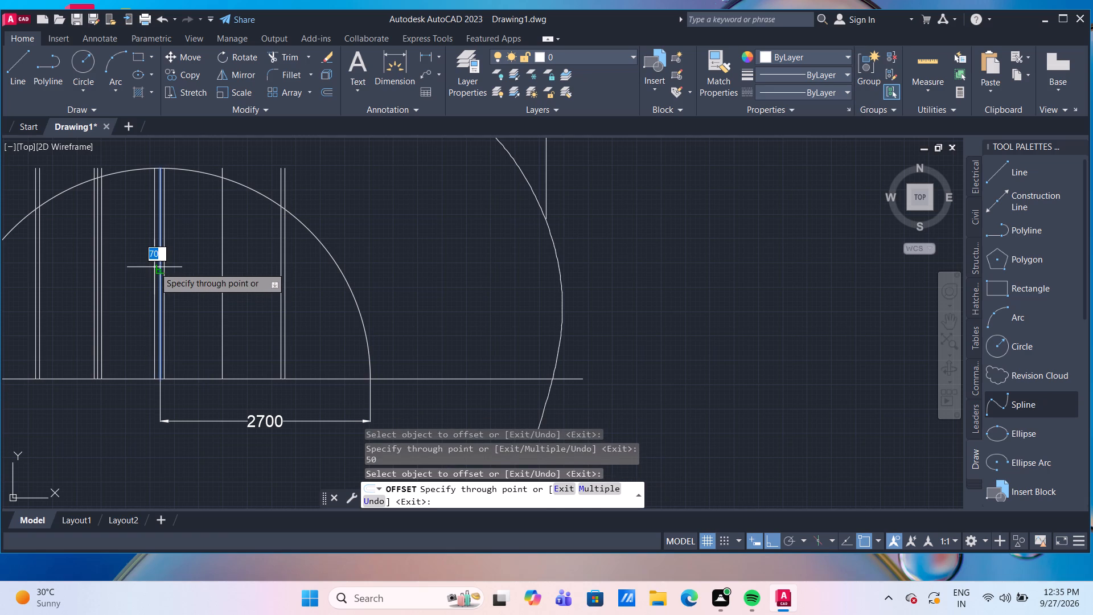
{"action": "type", "text": "50"}
{"action": "key", "text": "Return"}
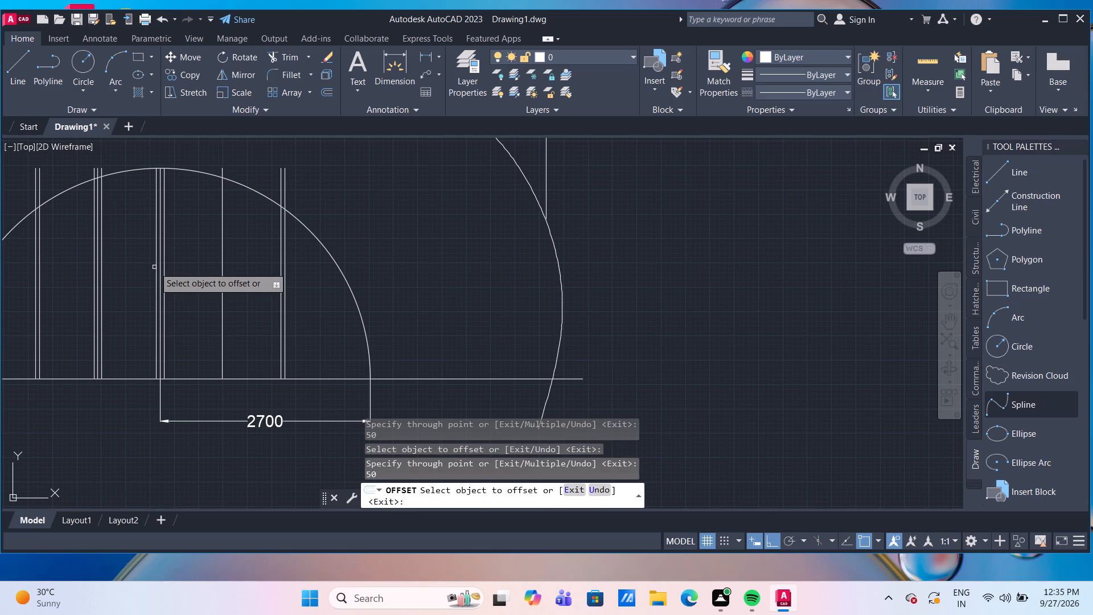
Offset the first vertical line right of the centre line by 50 to each side.
{"action": "left_click", "coordinate": [221, 276]}
{"action": "type", "text": "50"}
{"action": "key", "text": "Return"}
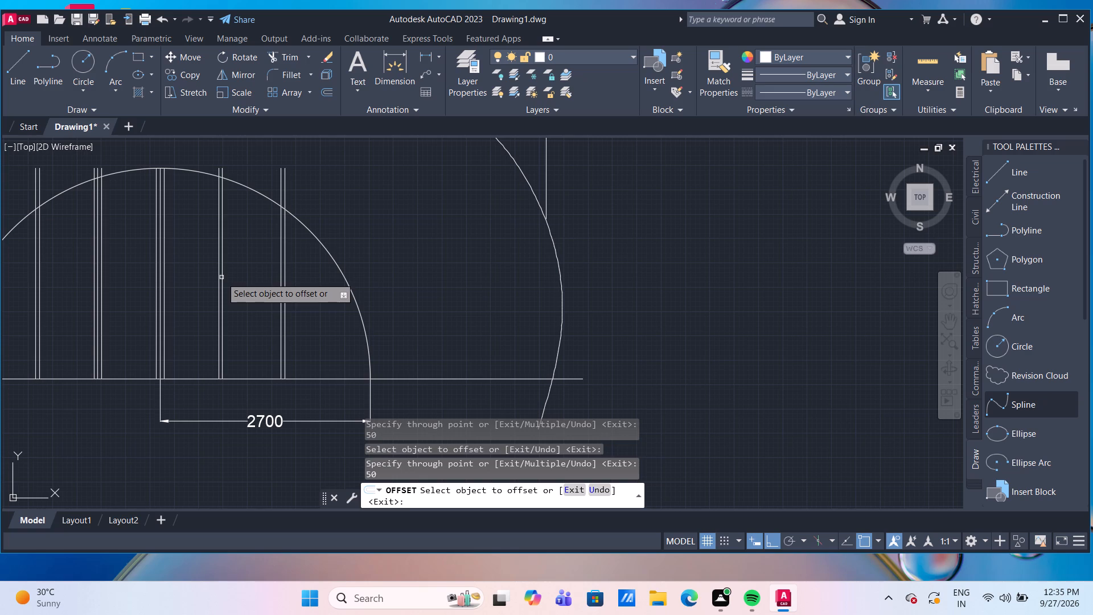
{"action": "left_click", "coordinate": [221, 277]}
{"action": "type", "text": "50"}
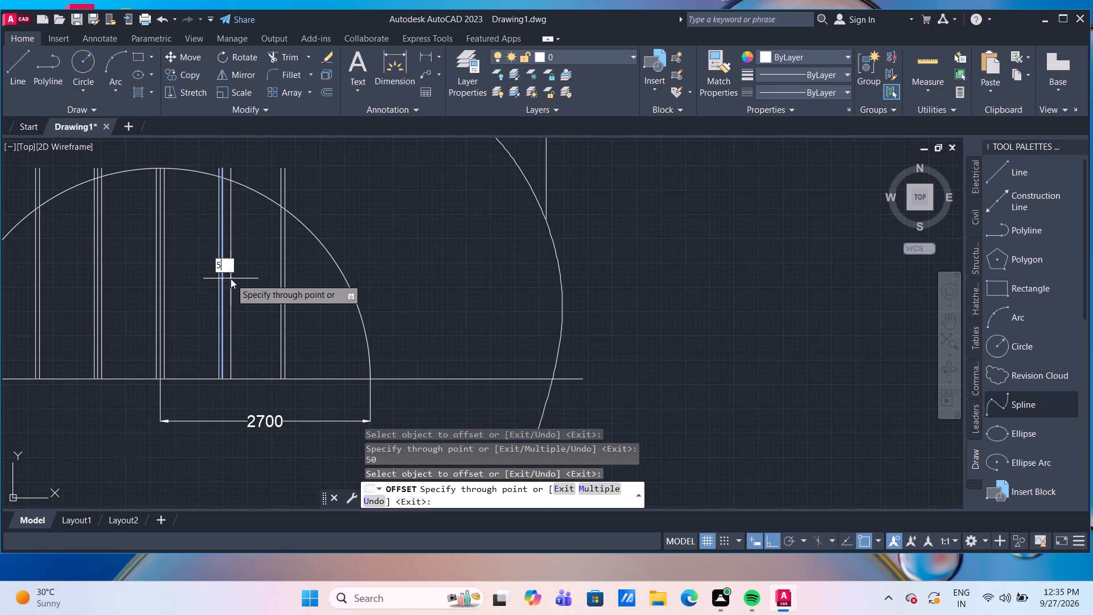
{"action": "key", "text": "Return"}
{"action": "scroll", "coordinate": [231, 278], "scroll_direction": "down", "scroll_amount": 2}
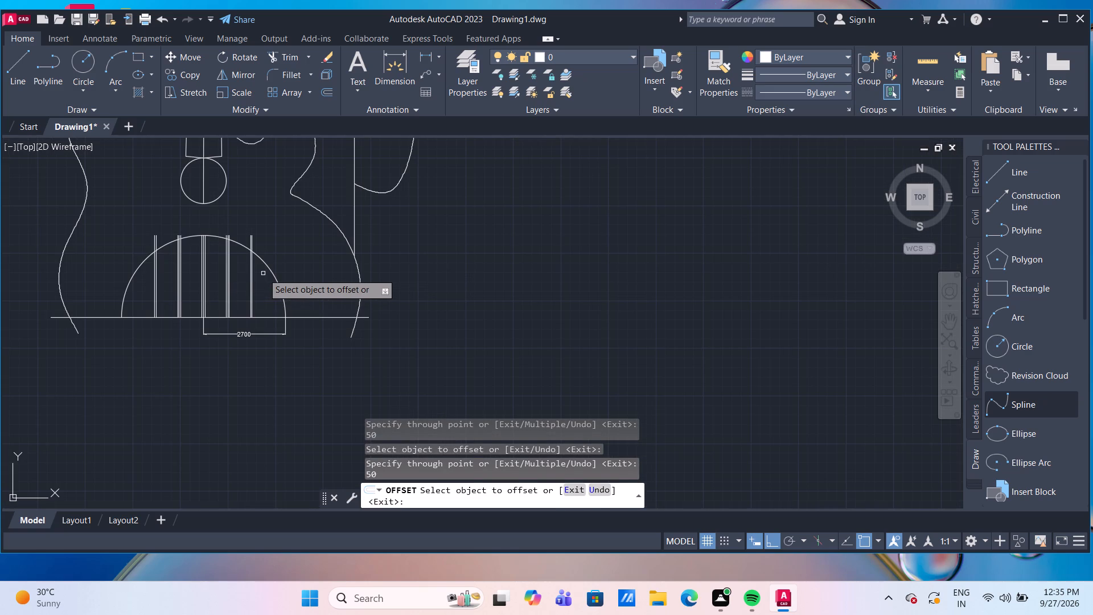
{"action": "scroll", "coordinate": [230, 232], "scroll_direction": "up", "scroll_amount": 1}
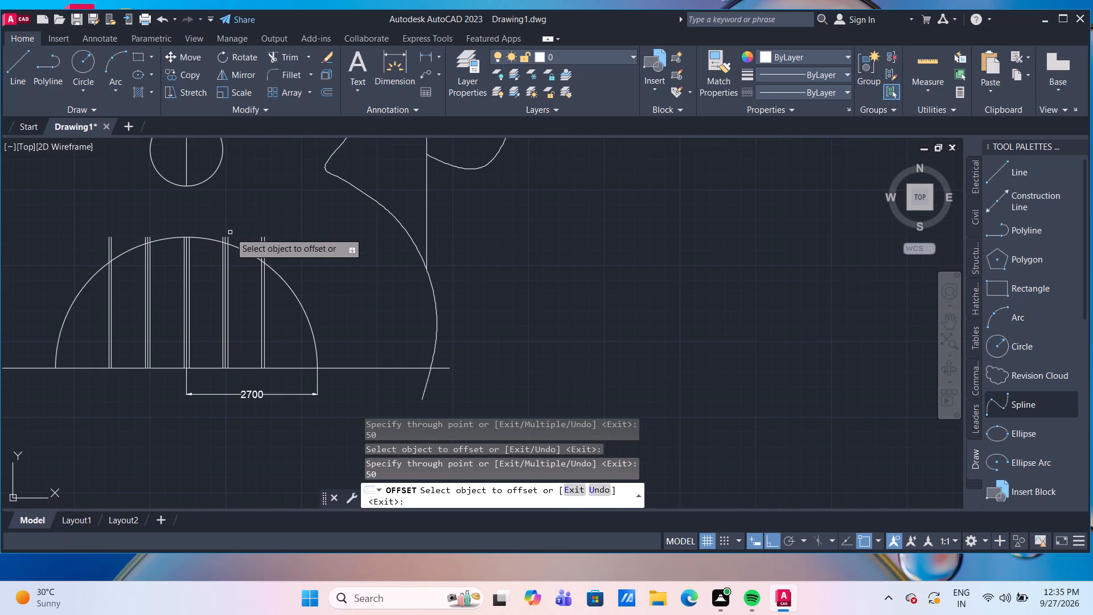
{"action": "scroll", "coordinate": [247, 204], "scroll_direction": "up", "scroll_amount": 1}
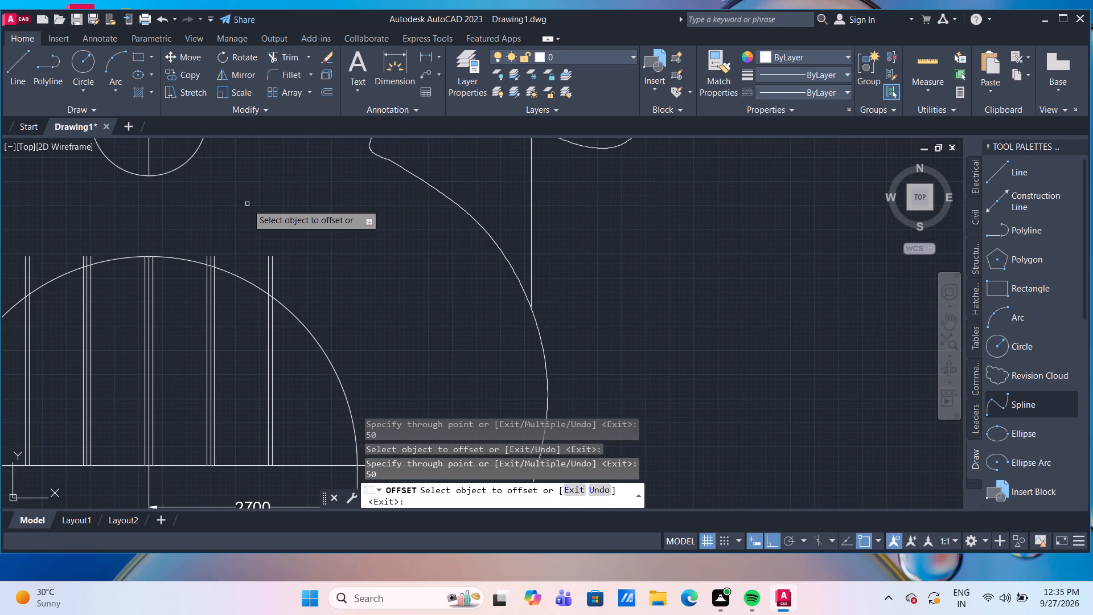
{"action": "key", "text": "Escape"}
Erase the 2700 dimension below the semicircle's base line.
{"action": "scroll", "coordinate": [247, 204], "scroll_direction": "down", "scroll_amount": 2}
{"action": "scroll", "coordinate": [292, 265], "scroll_direction": "up", "scroll_amount": 1}
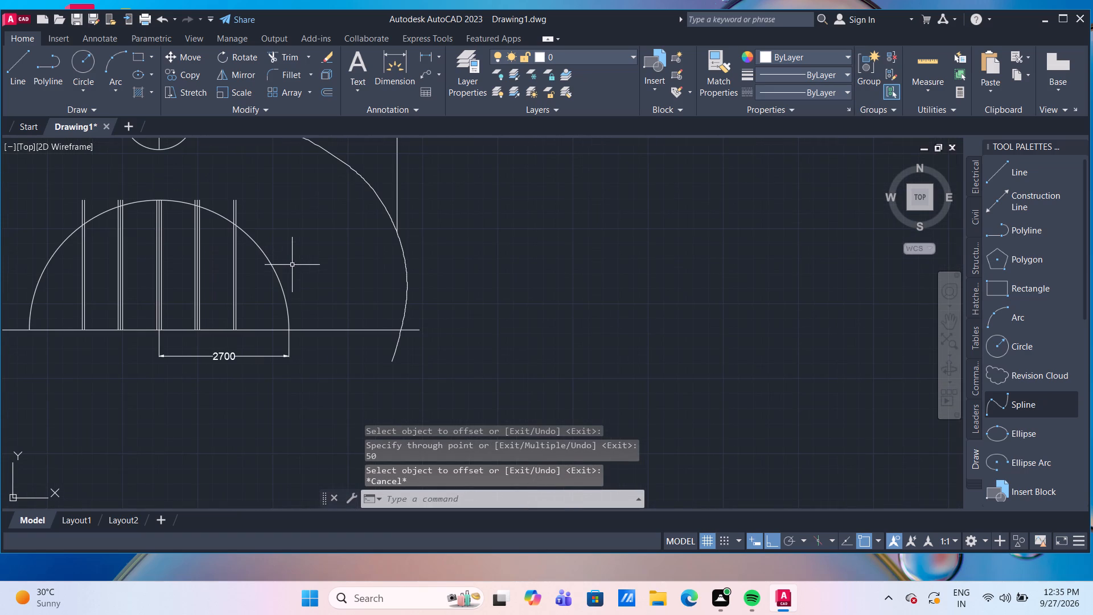
{"action": "left_click_drag", "start_coordinate": [311, 372], "coordinate": [296, 370]}
{"action": "left_click", "coordinate": [154, 346]}
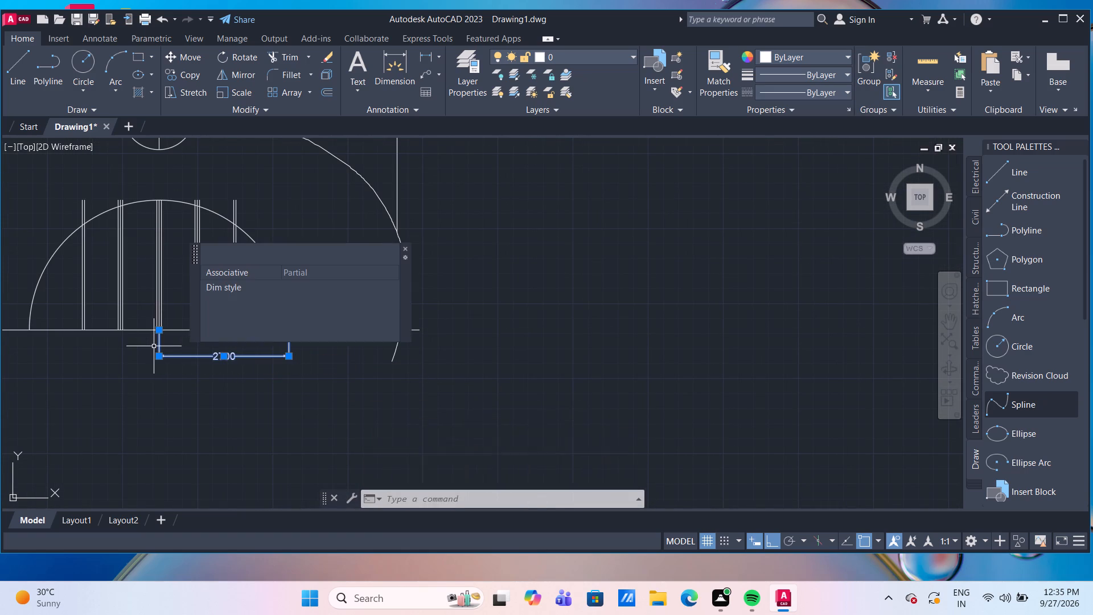
{"action": "key", "text": "Delete"}
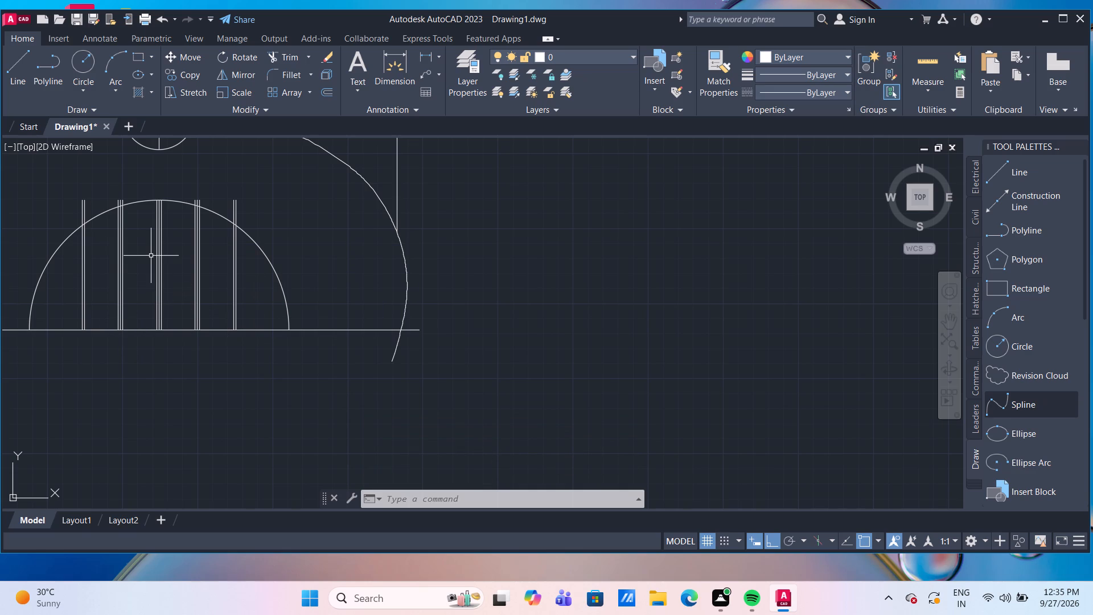
Offset the semicircular arc outward by 300.
{"action": "middle_click_drag", "start_coordinate": [149, 251], "coordinate": [151, 252]}
{"action": "middle_click_drag", "start_coordinate": [151, 252], "coordinate": [182, 266]}
{"action": "scroll", "coordinate": [182, 285], "scroll_direction": "down", "scroll_amount": 1}
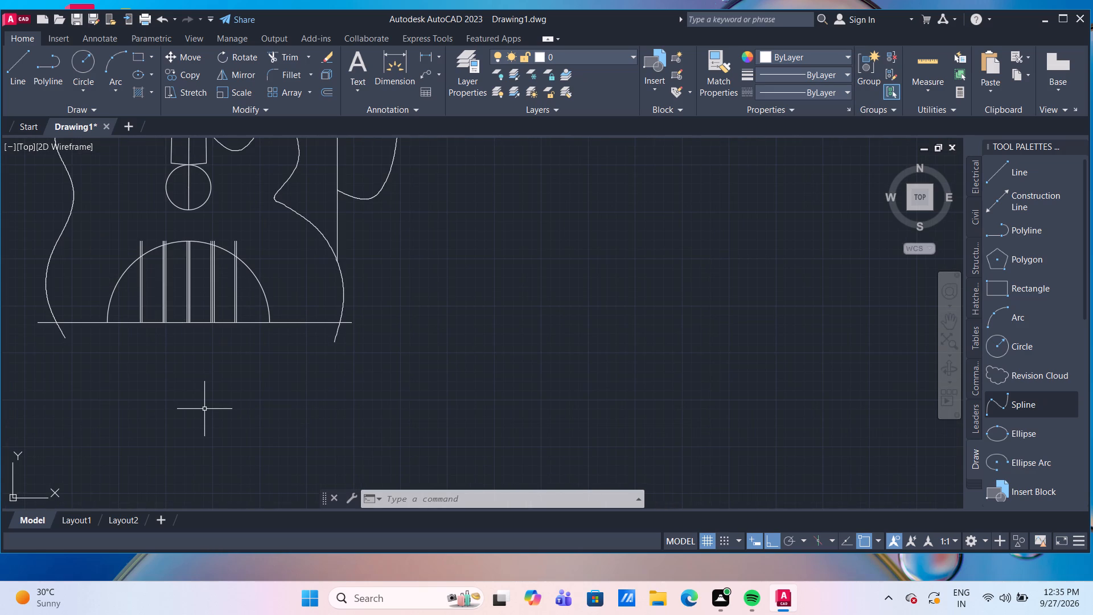
{"action": "key", "text": "o"}
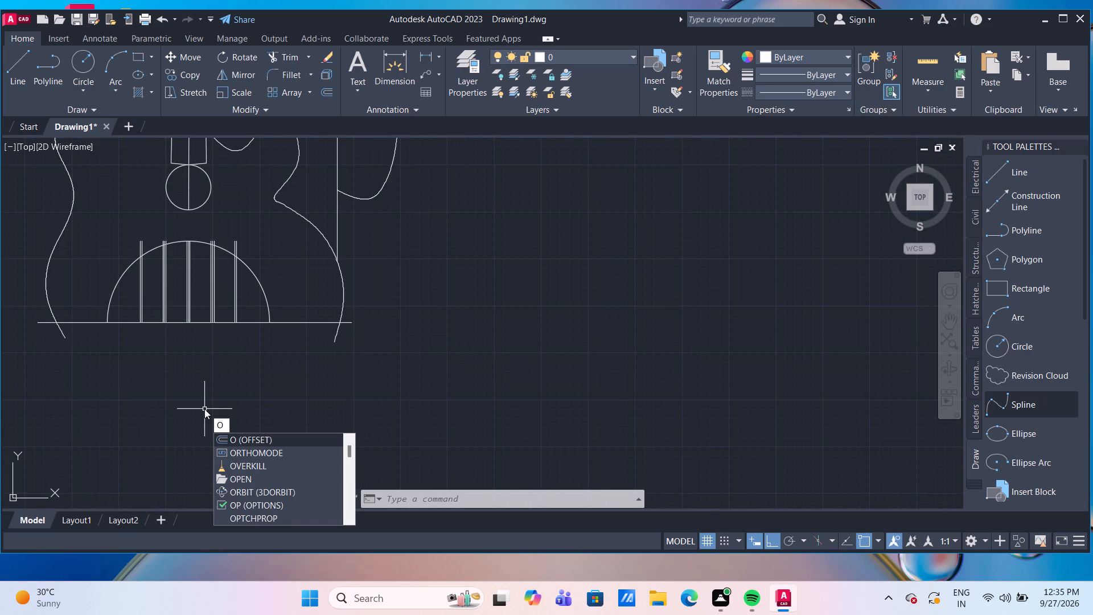
{"action": "key", "text": "Return"}
{"action": "key", "text": "Return"}
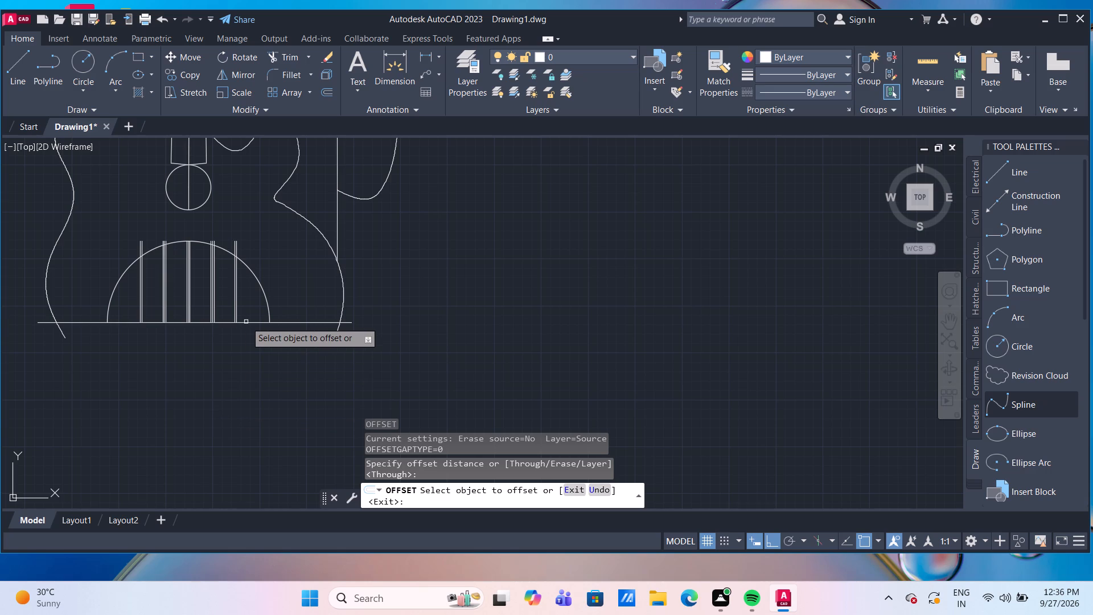
{"action": "scroll", "coordinate": [246, 322], "scroll_direction": "down", "scroll_amount": 2}
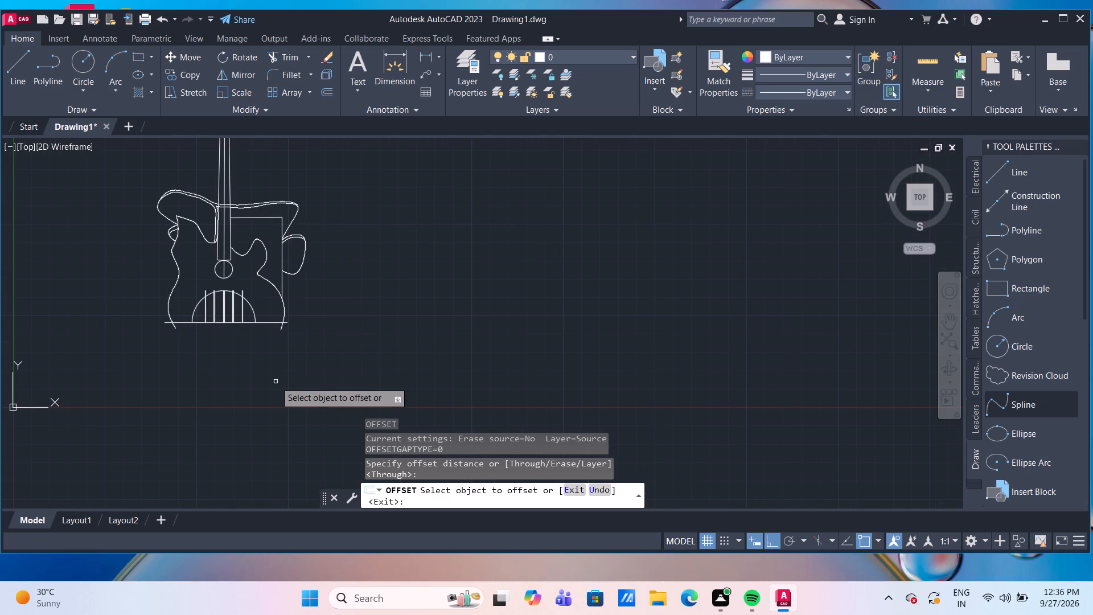
{"action": "scroll", "coordinate": [276, 382], "scroll_direction": "up", "scroll_amount": 2}
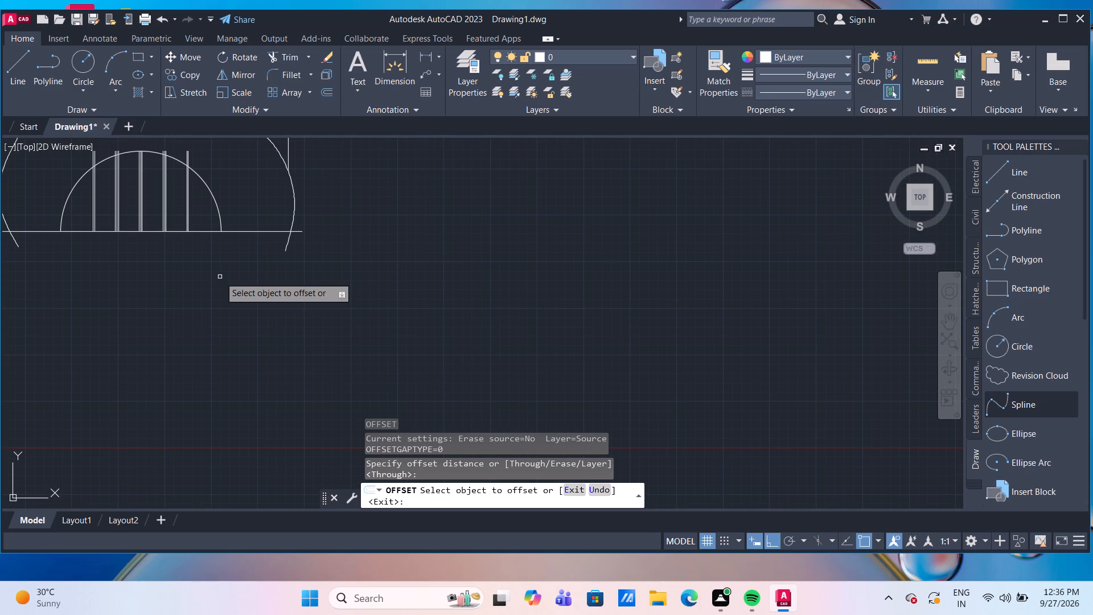
{"action": "middle_click_drag", "start_coordinate": [220, 276], "coordinate": [274, 347]}
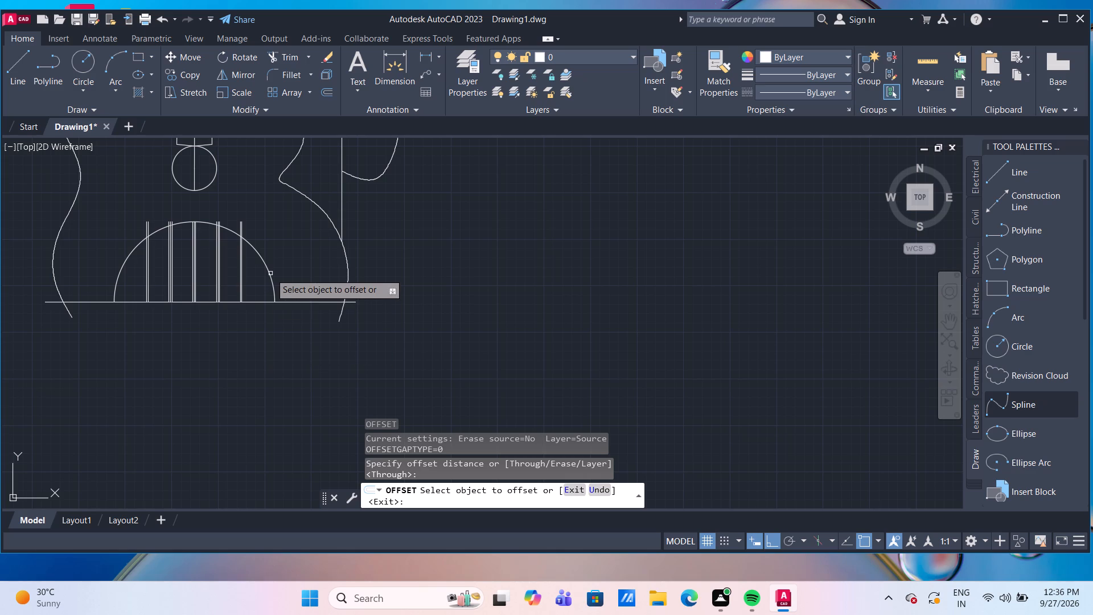
{"action": "left_click", "coordinate": [270, 273]}
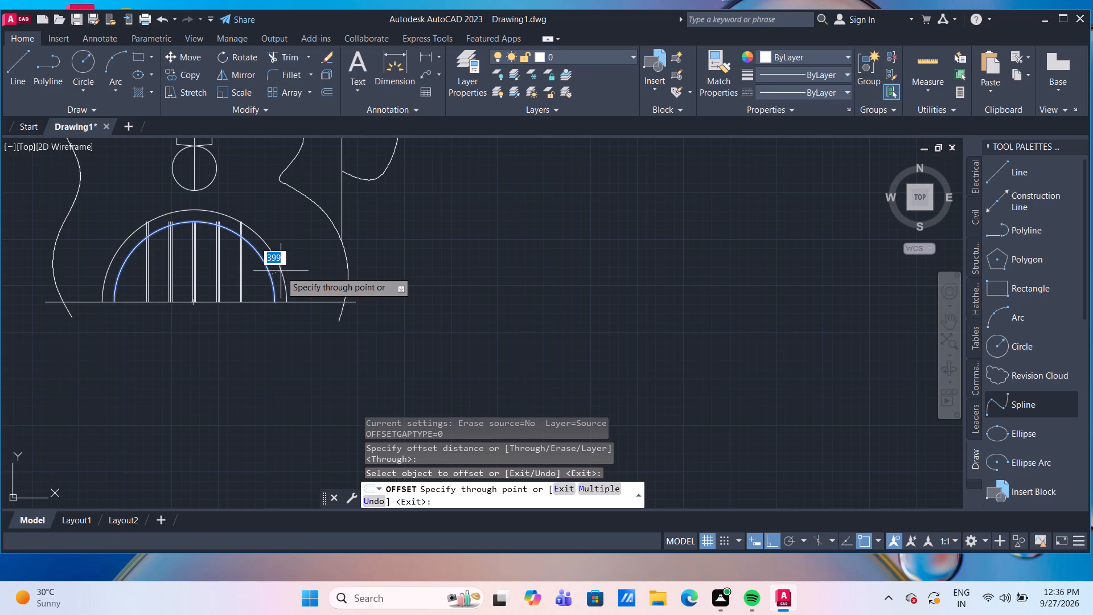
{"action": "type", "text": "300"}
{"action": "key", "text": "Return"}
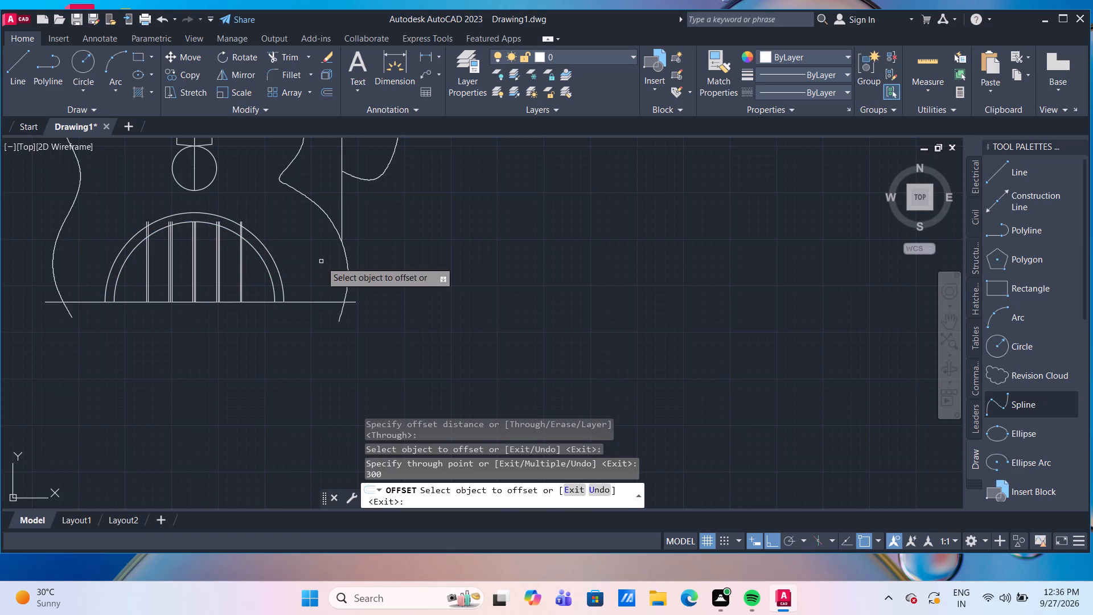
{"action": "key", "text": "Escape"}
Erase the original inner semicircular arc, keeping the larger one.
{"action": "left_click", "coordinate": [268, 270]}
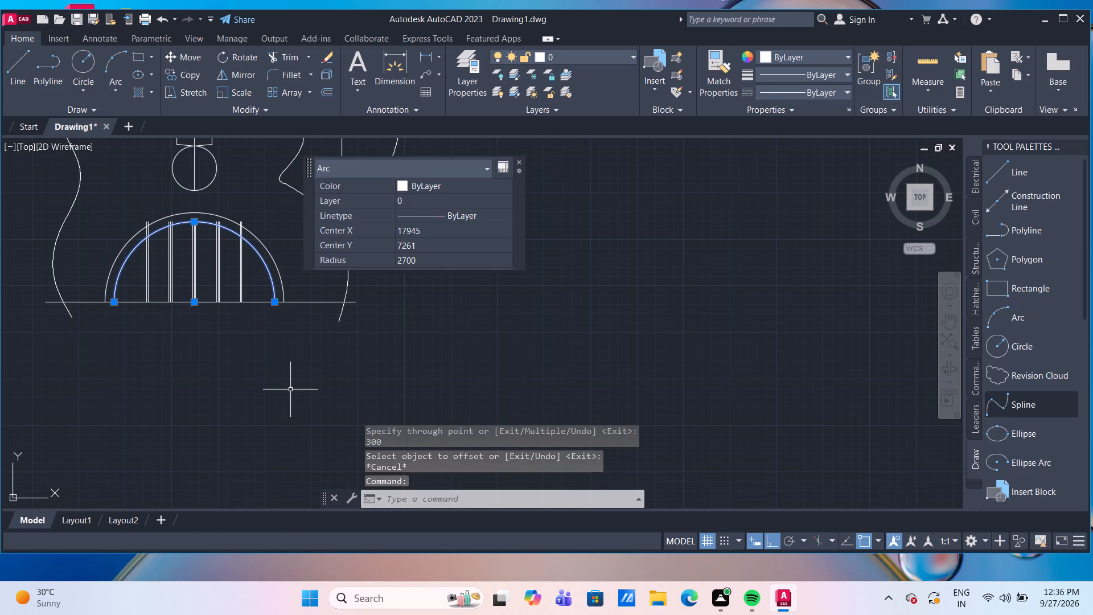
{"action": "key", "text": "Delete"}
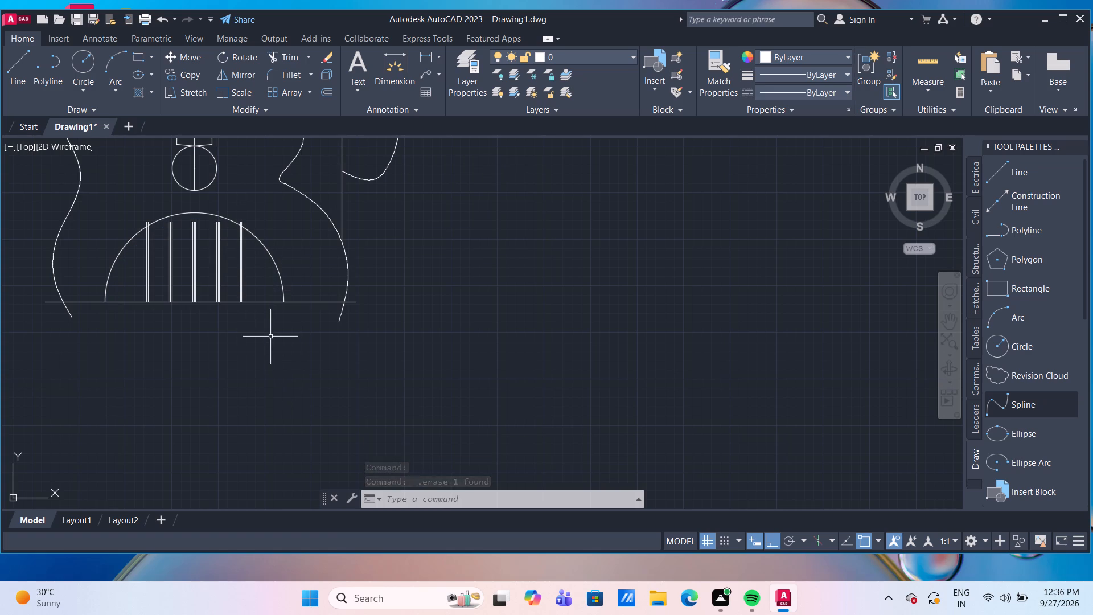
Offset the semicircle's base line upward, about 2700, through the top end of the outermost vertical bar.
{"action": "key", "text": "o"}
{"action": "key", "text": "Return"}
{"action": "key", "text": "Return"}
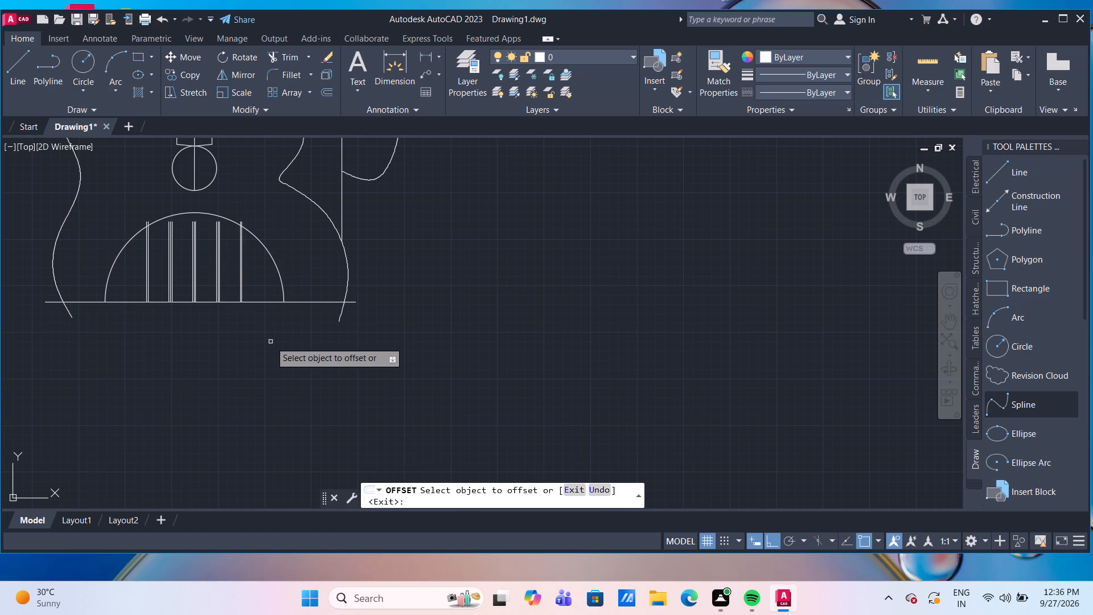
{"action": "left_click", "coordinate": [263, 302]}
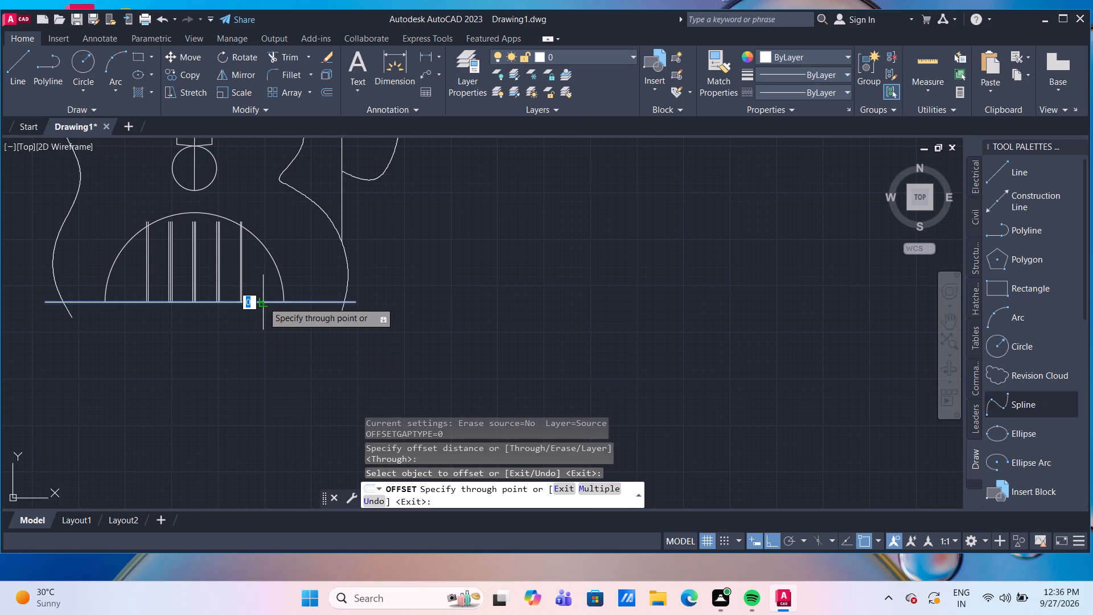
{"action": "scroll", "coordinate": [271, 219], "scroll_direction": "up", "scroll_amount": 2}
{"action": "scroll", "coordinate": [271, 226], "scroll_direction": "down", "scroll_amount": 1}
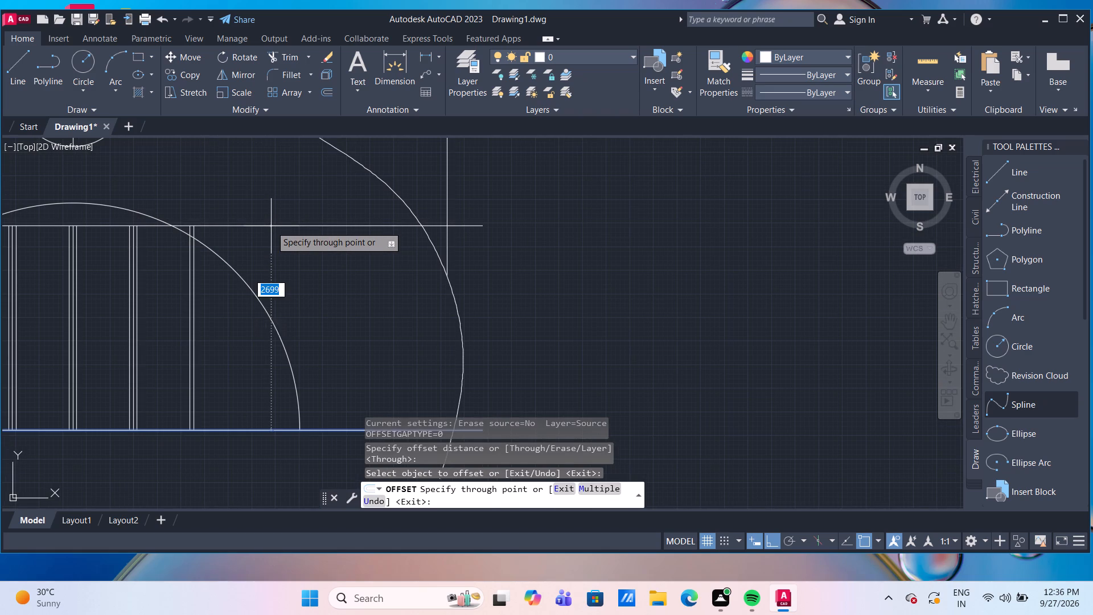
{"action": "scroll", "coordinate": [271, 226], "scroll_direction": "up", "scroll_amount": 1}
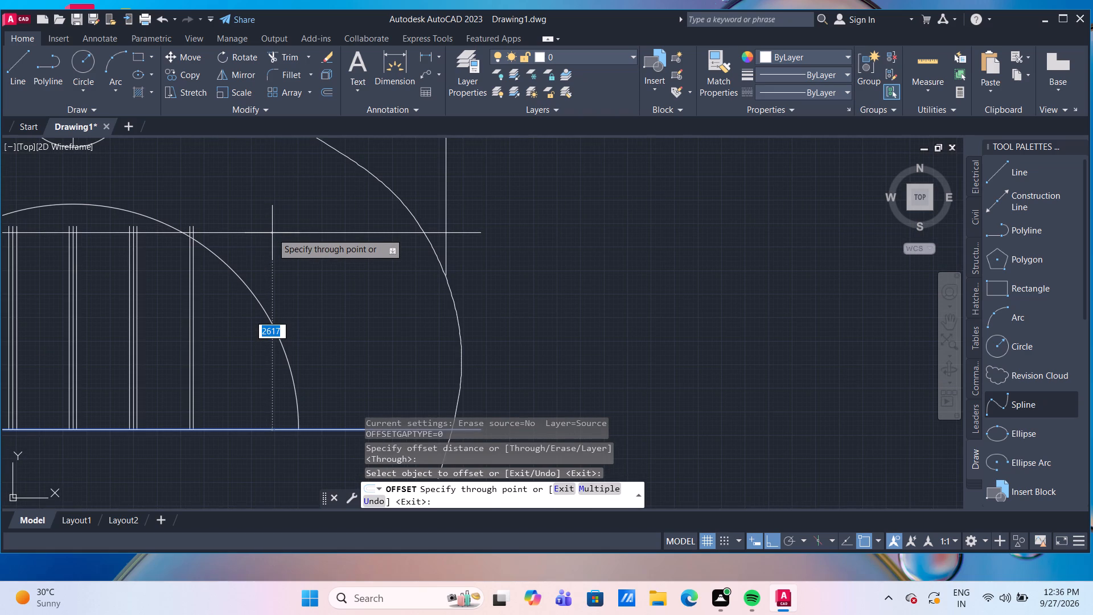
{"action": "scroll", "coordinate": [272, 233], "scroll_direction": "down", "scroll_amount": 1}
{"action": "scroll", "coordinate": [272, 233], "scroll_direction": "up", "scroll_amount": 1}
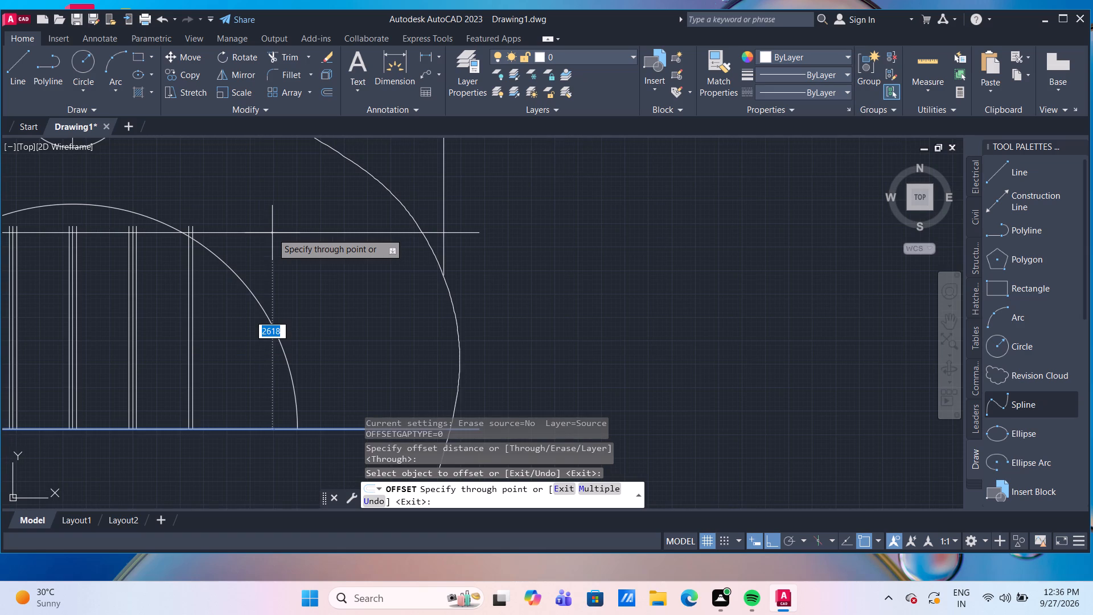
{"action": "left_click", "coordinate": [194, 225]}
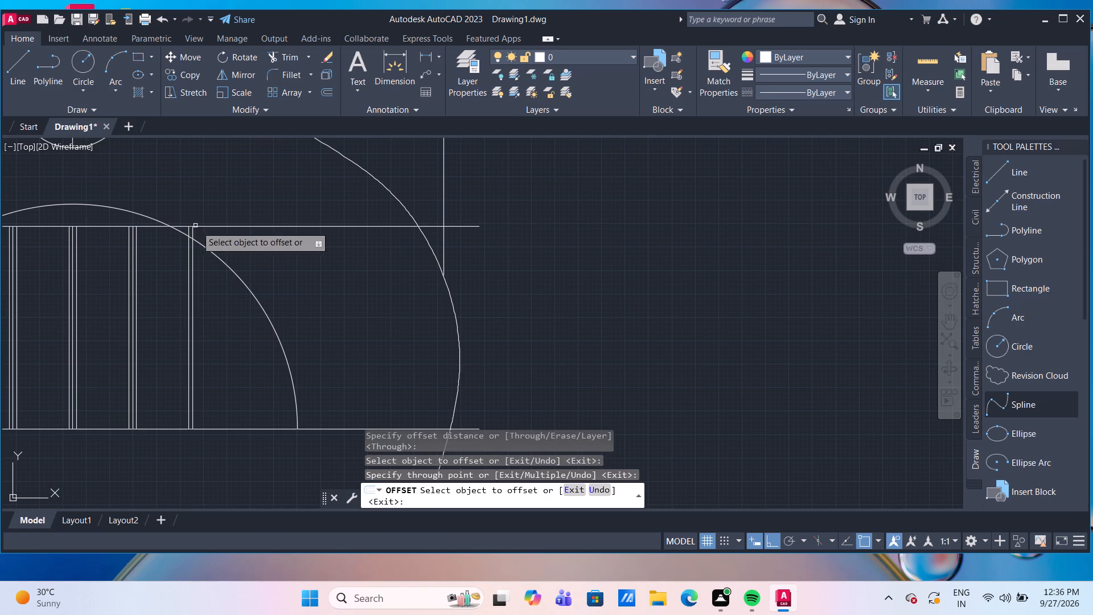
{"action": "scroll", "coordinate": [272, 268], "scroll_direction": "down", "scroll_amount": 3}
{"action": "scroll", "coordinate": [278, 266], "scroll_direction": "up", "scroll_amount": 2}
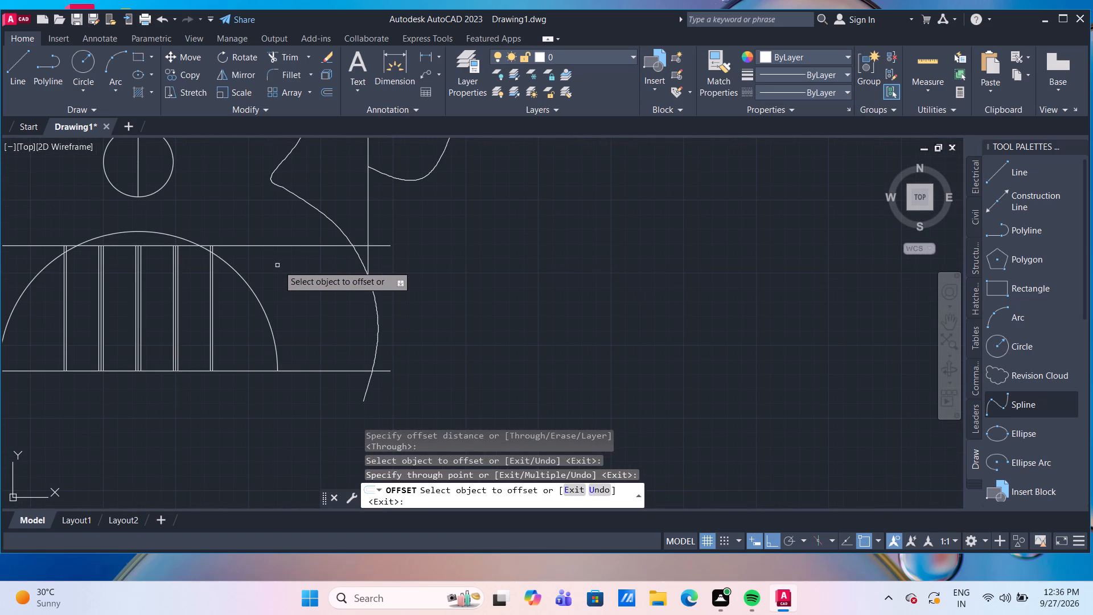
{"action": "middle_click_drag", "start_coordinate": [283, 266], "coordinate": [337, 288]}
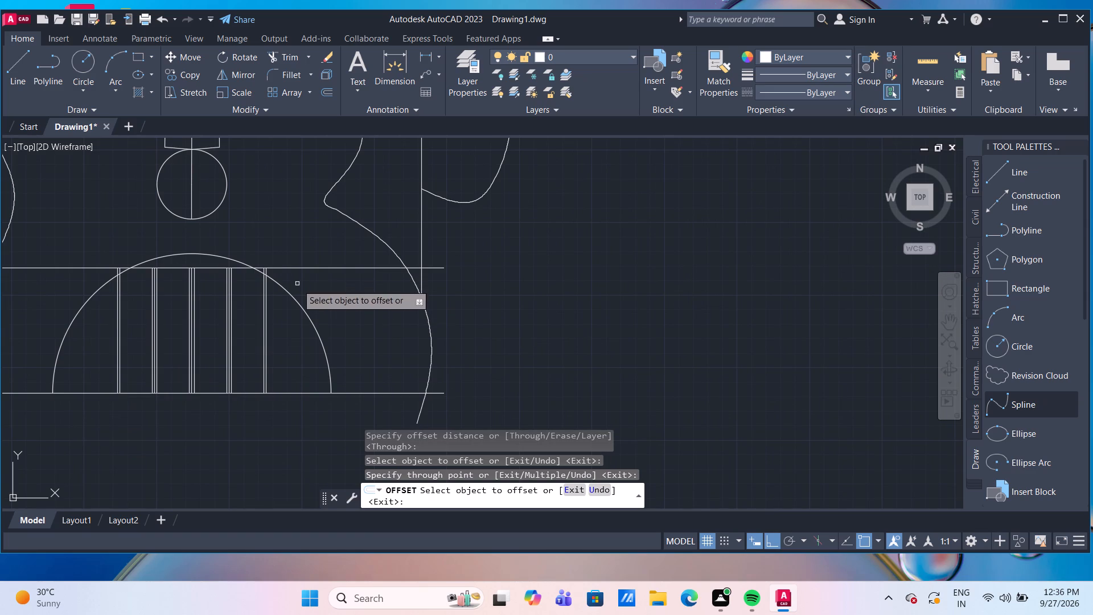
{"action": "middle_click_drag", "start_coordinate": [304, 286], "coordinate": [387, 302]}
{"action": "scroll", "coordinate": [306, 317], "scroll_direction": "up", "scroll_amount": 1}
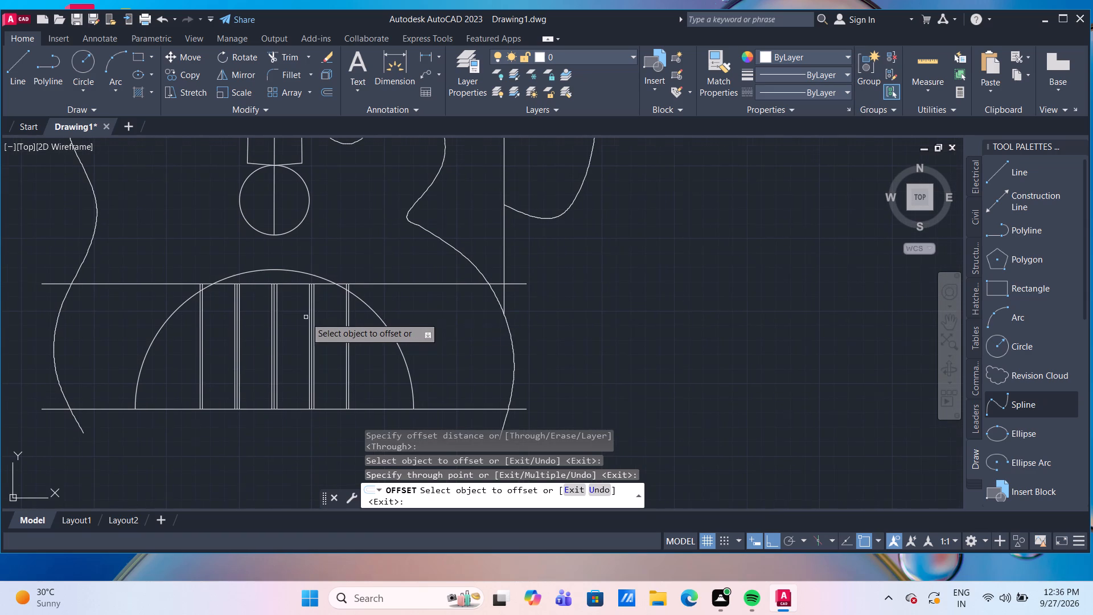
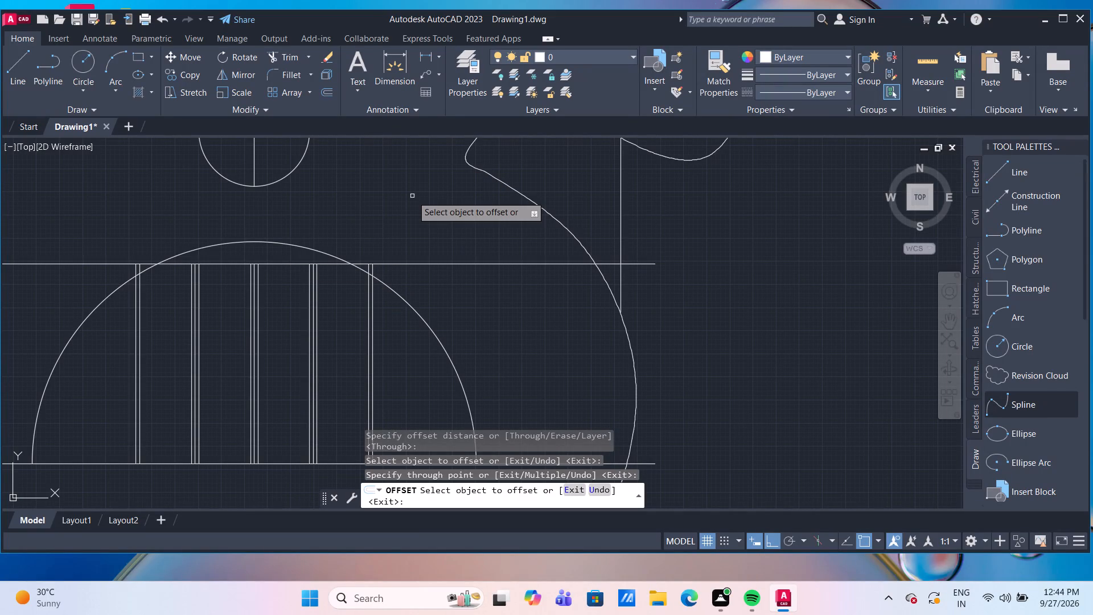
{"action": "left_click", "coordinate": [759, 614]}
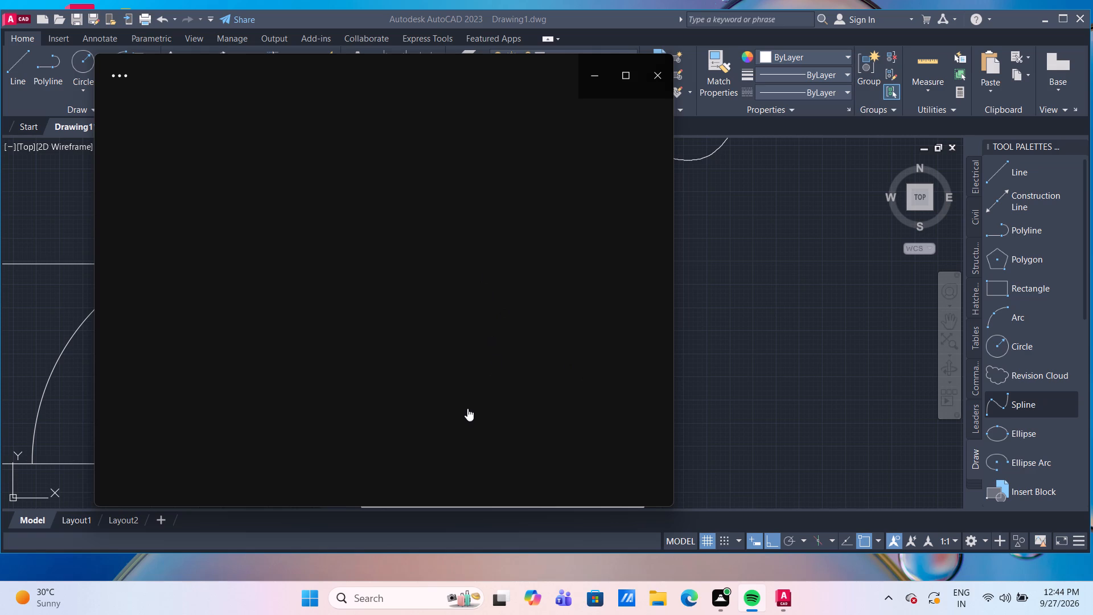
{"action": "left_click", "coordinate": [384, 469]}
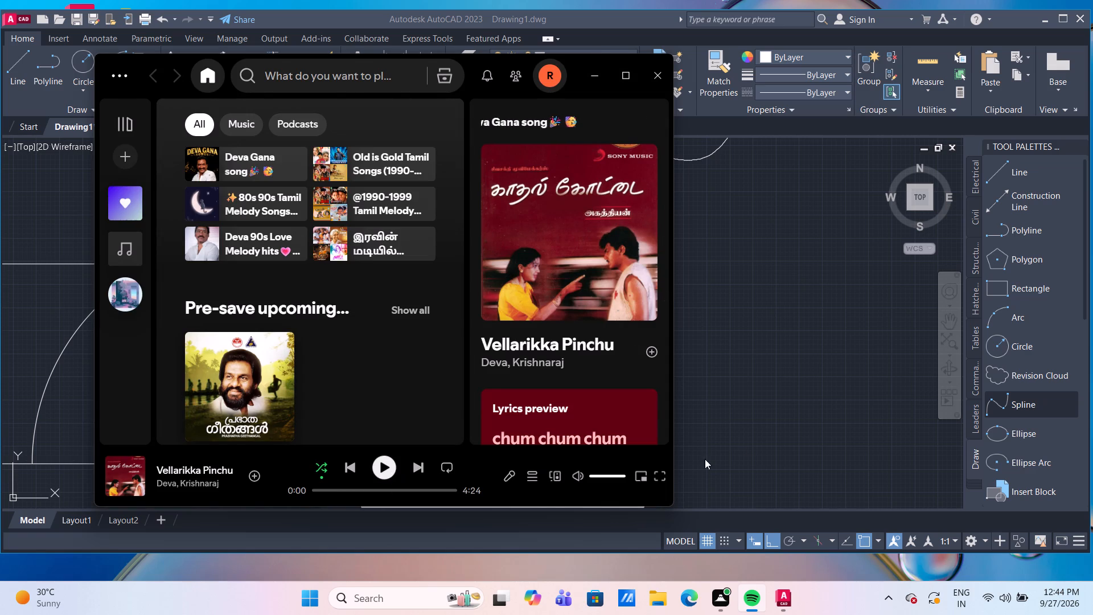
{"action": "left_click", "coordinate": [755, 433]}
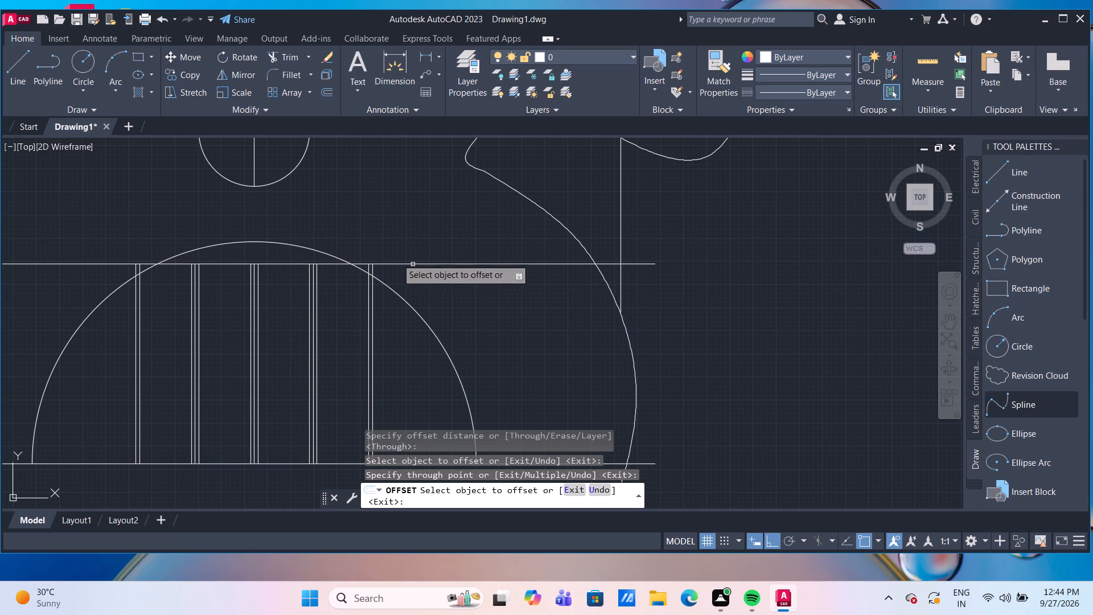
Offset the horizontal line along the tops of the vertical bars upward by 50.
{"action": "scroll", "coordinate": [286, 244], "scroll_direction": "up", "scroll_amount": 1}
{"action": "left_click", "coordinate": [286, 277]}
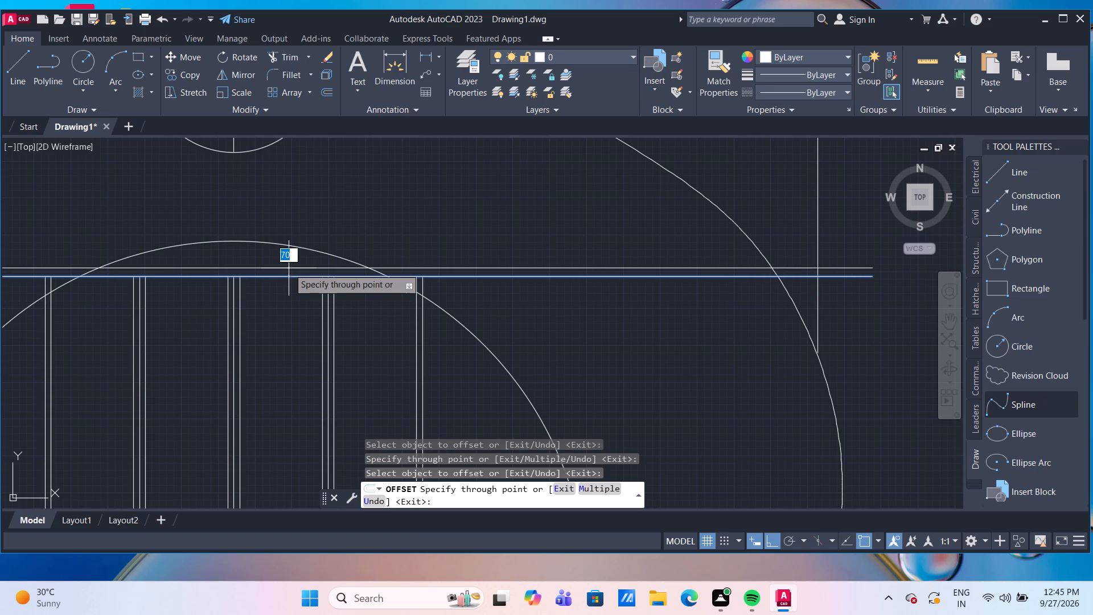
{"action": "type", "text": "50"}
{"action": "key", "text": "Return"}
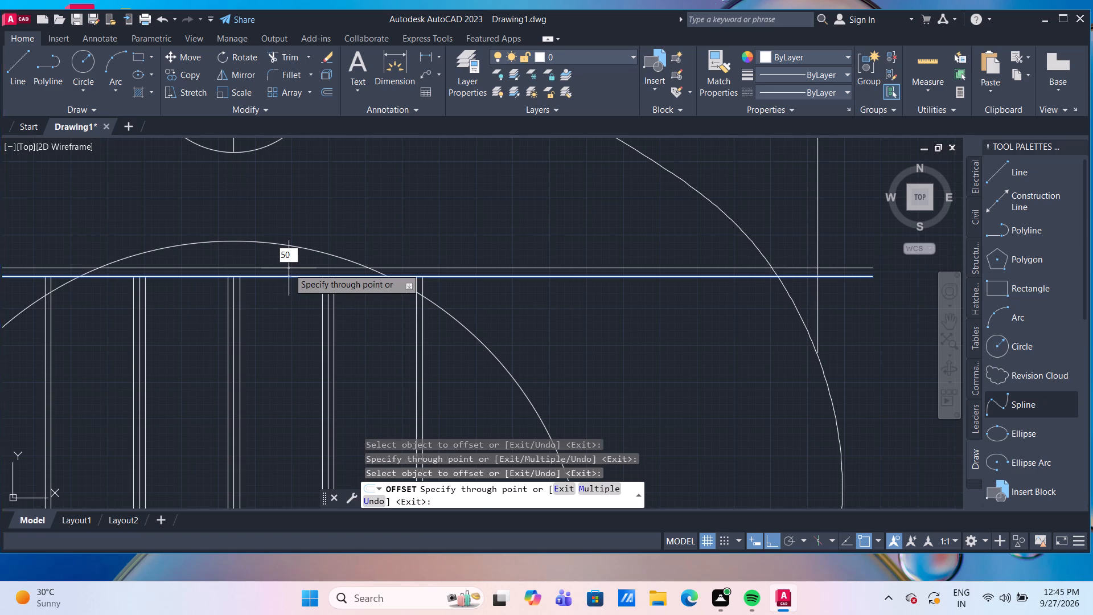
{"action": "key", "text": "Escape"}
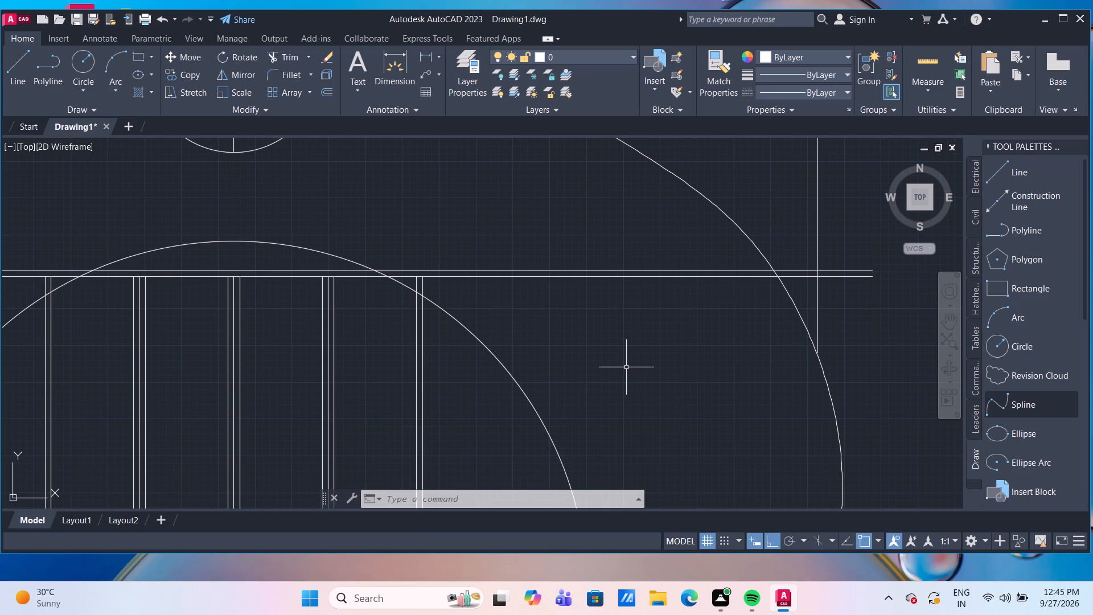
Extend the three middle vertical bars up to the upper of the two horizontal top lines, selecting them with a fence in Trim.
{"action": "type", "text": "TE"}
{"action": "key", "text": "BackSpace"}
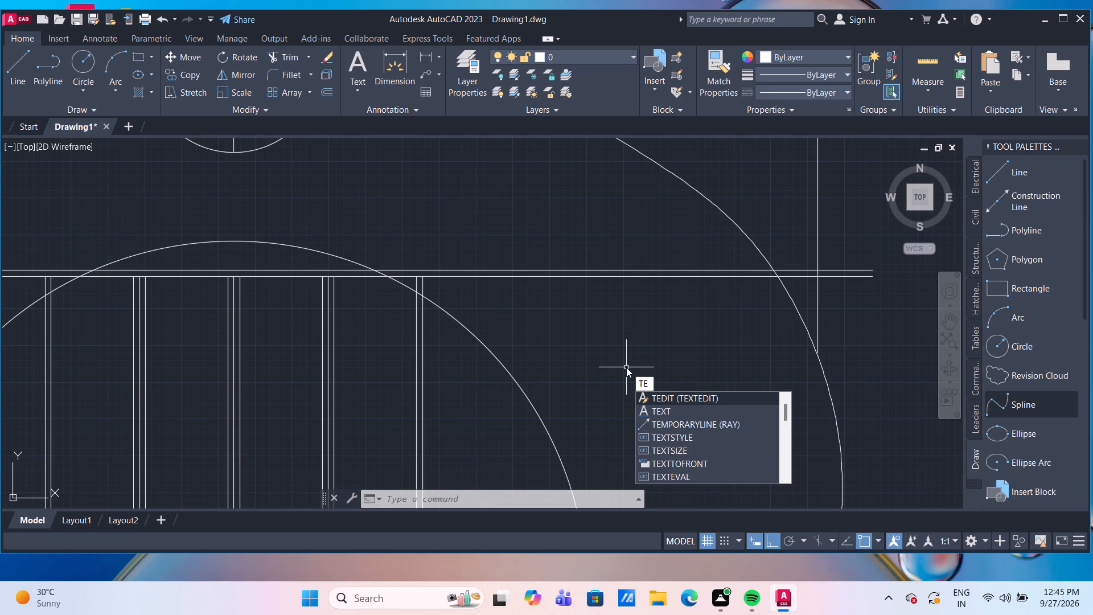
{"action": "key", "text": "BackSpace"}
{"action": "key", "text": "r"}
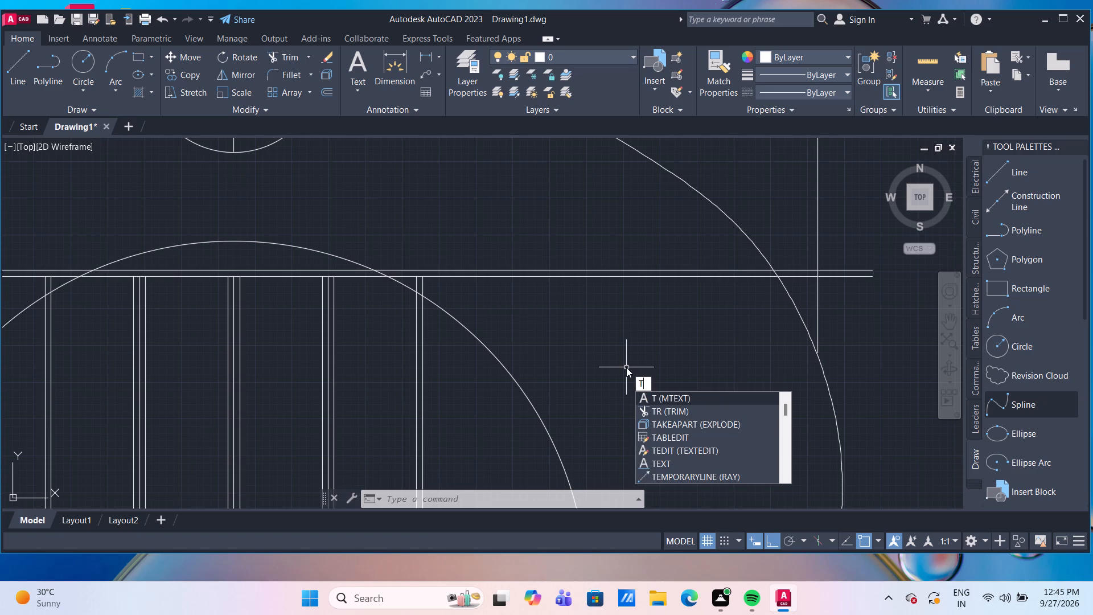
{"action": "key", "text": "Return"}
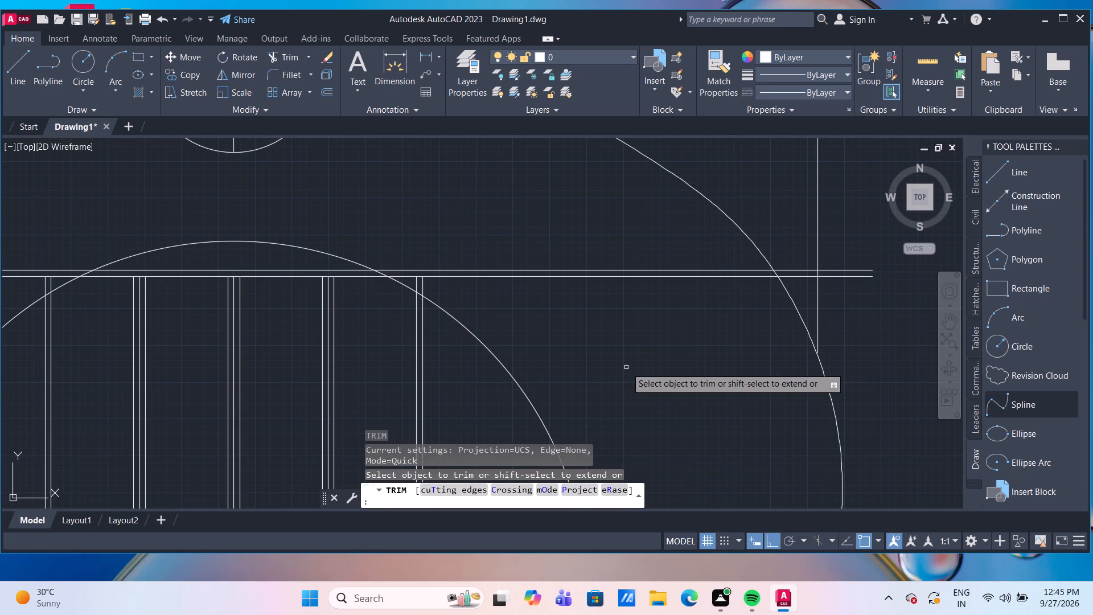
{"action": "left_click", "coordinate": [350, 319], "text": "shift"}
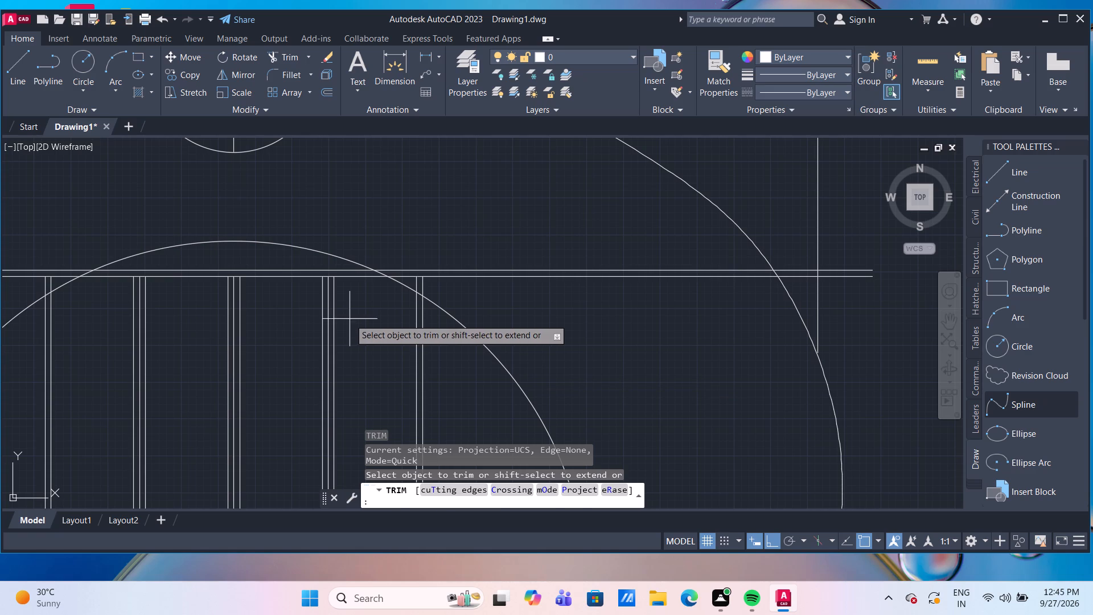
{"action": "left_click", "coordinate": [120, 305], "text": "shift"}
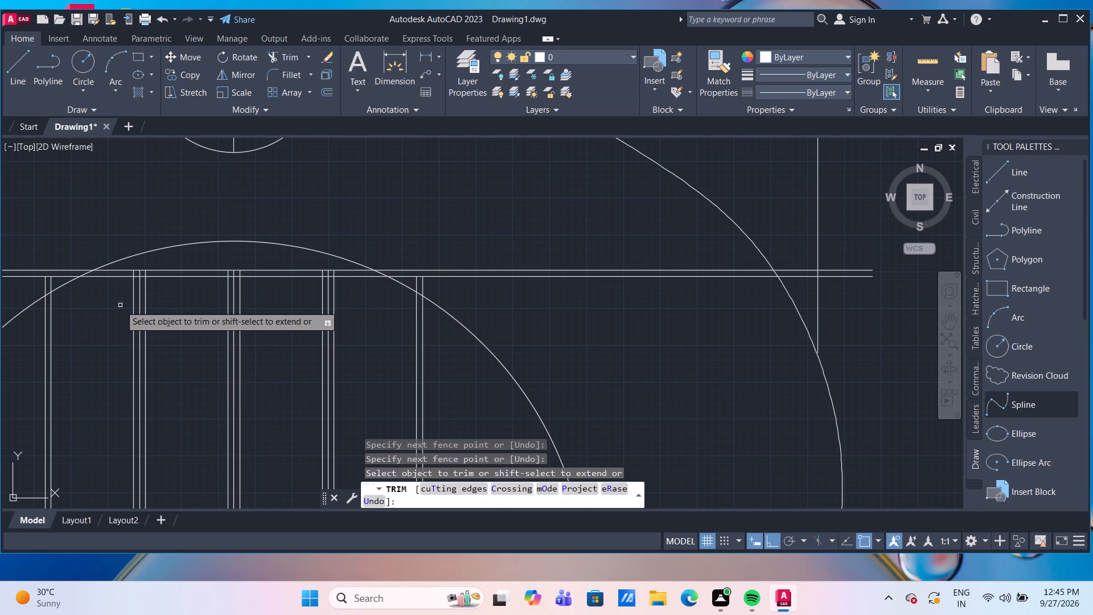
{"action": "scroll", "coordinate": [348, 334], "scroll_direction": "down", "scroll_amount": 2}
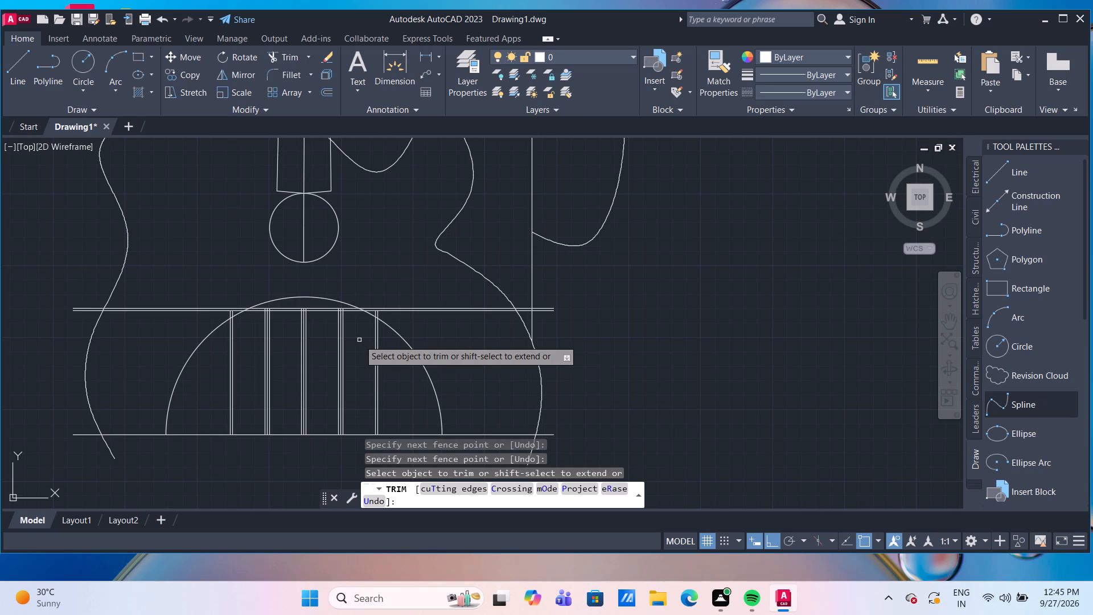
{"action": "scroll", "coordinate": [358, 325], "scroll_direction": "up", "scroll_amount": 2}
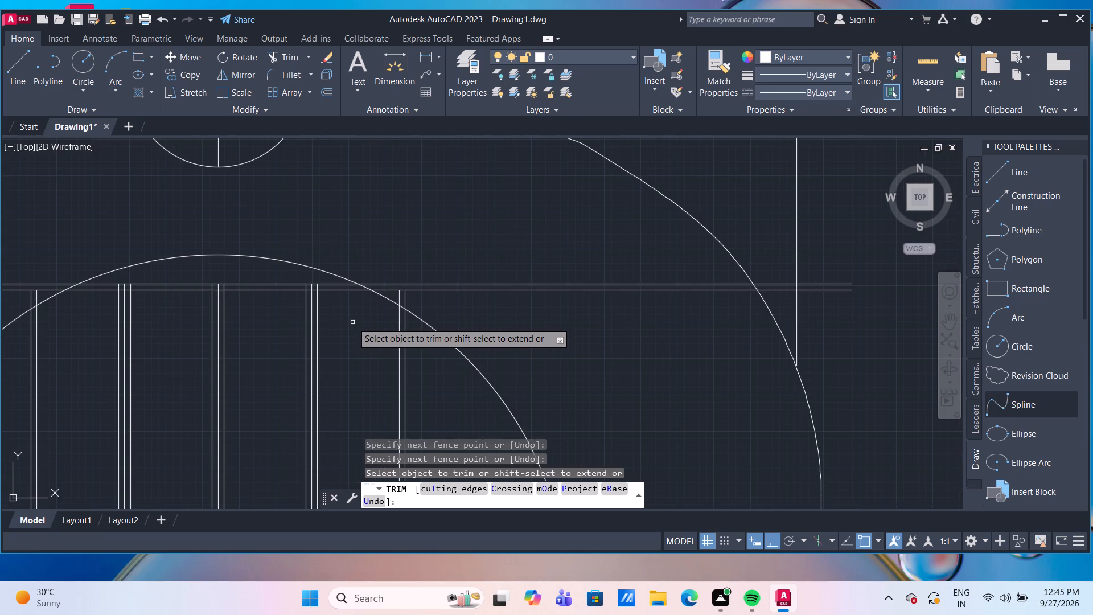
{"action": "scroll", "coordinate": [352, 322], "scroll_direction": "up", "scroll_amount": 1}
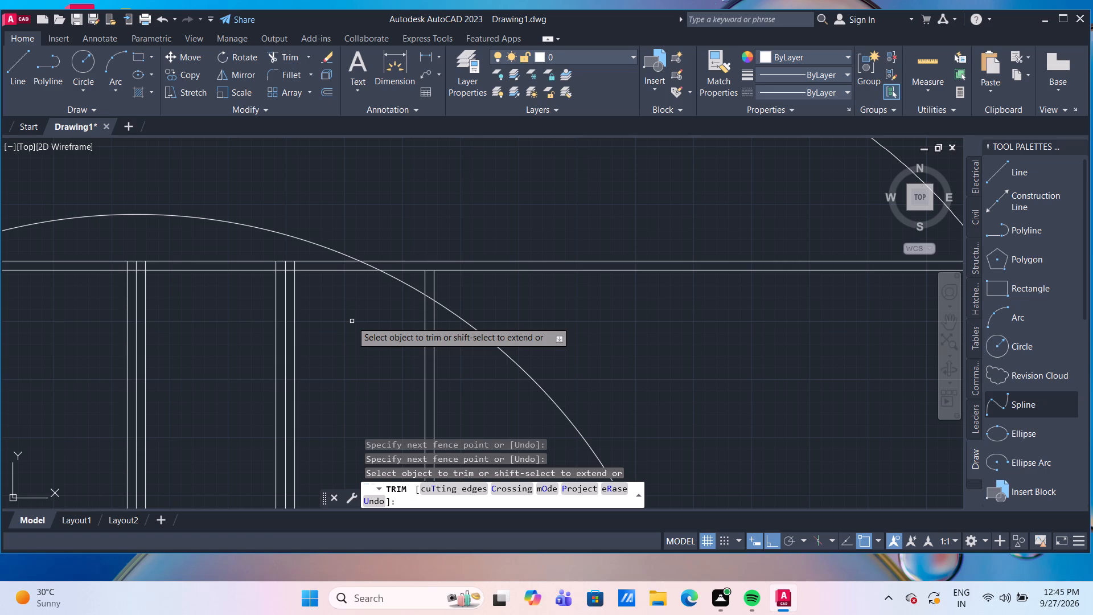
{"action": "key", "text": "Escape"}
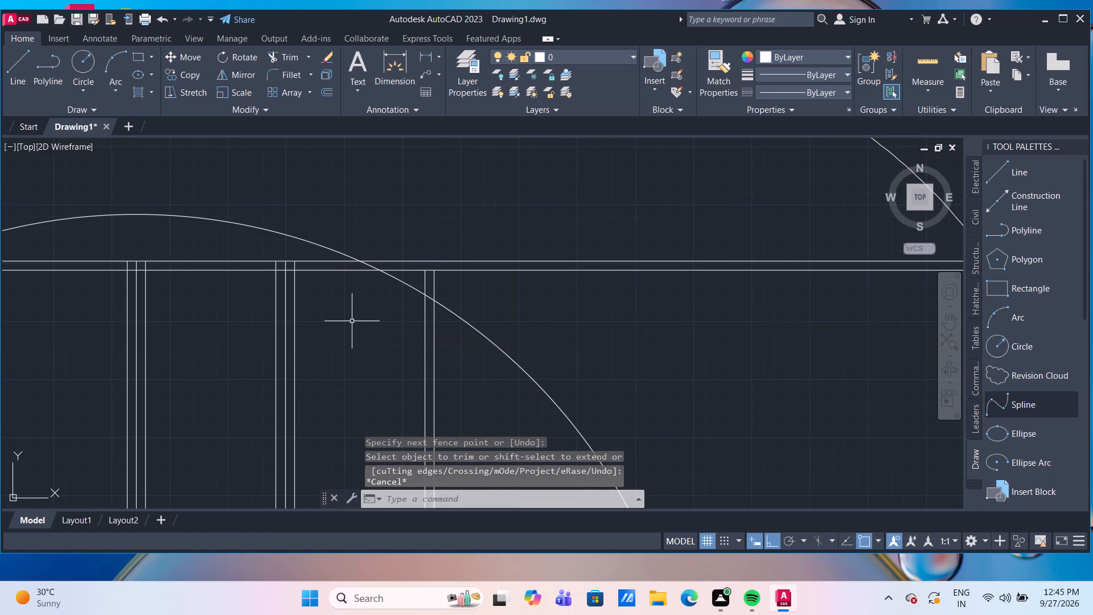
Draw a sloping line from the centre bar's top-right corner to the lower top line at the adjacent right bar's inner edge.
{"action": "key", "text": "l"}
{"action": "key", "text": "Return"}
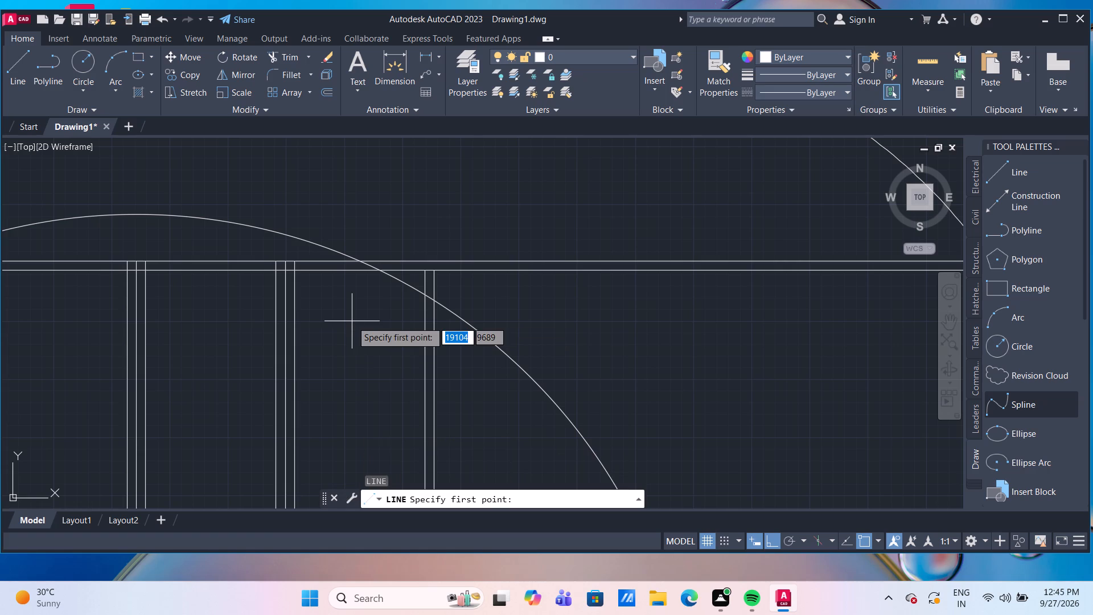
{"action": "scroll", "coordinate": [145, 265], "scroll_direction": "up", "scroll_amount": 2}
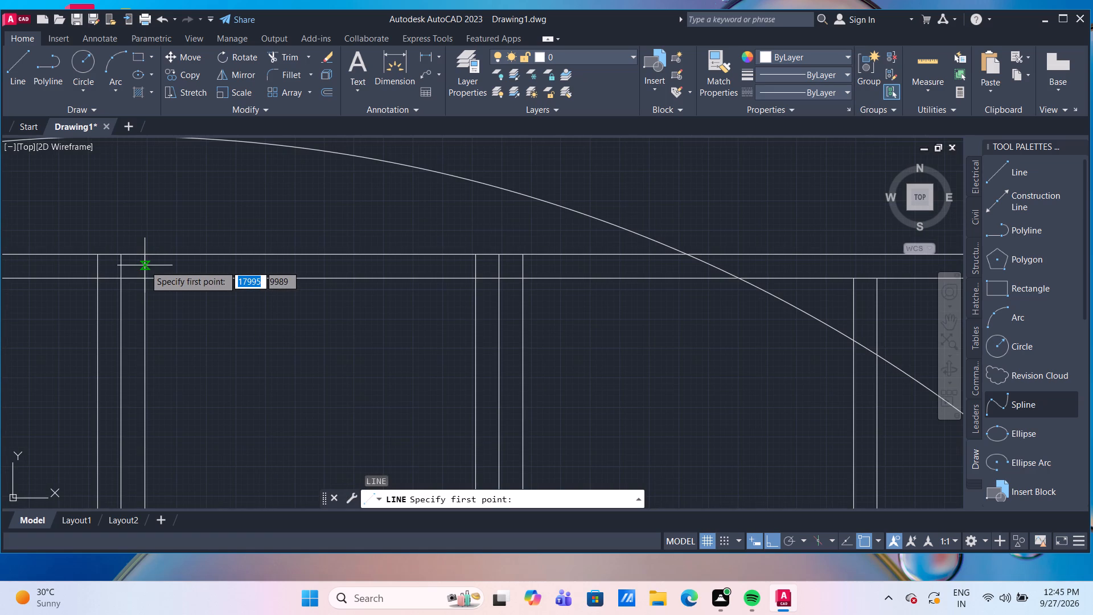
{"action": "left_click", "coordinate": [146, 251]}
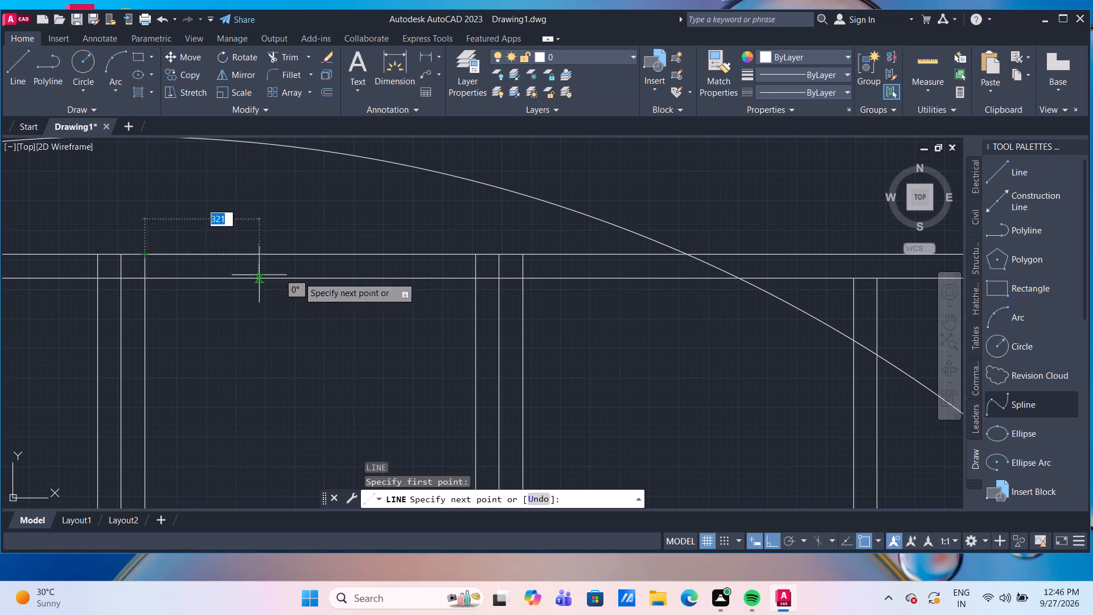
{"action": "left_click", "coordinate": [478, 280]}
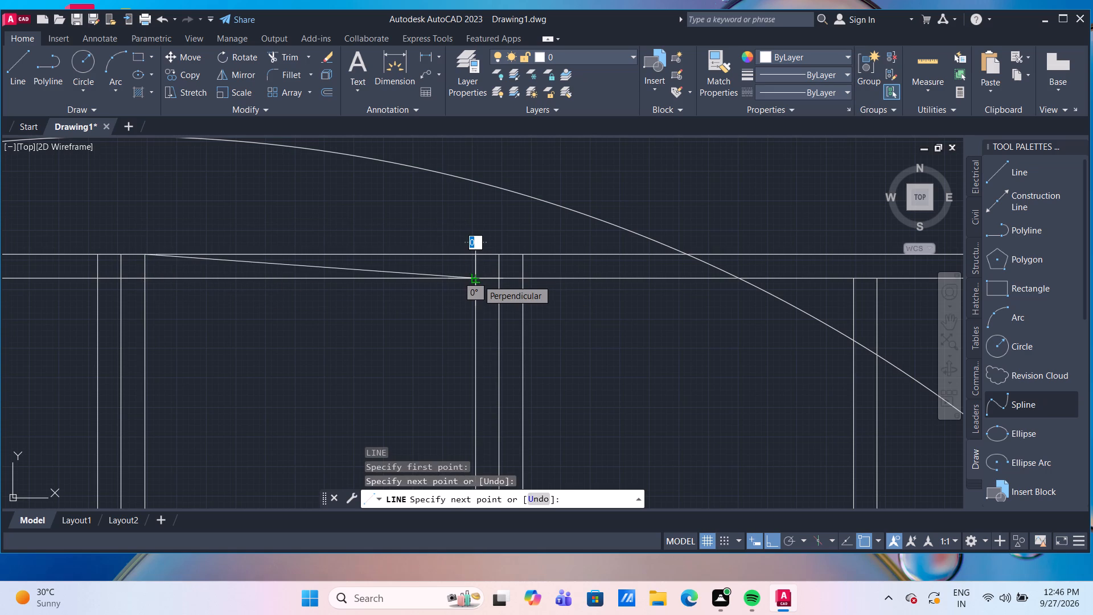
{"action": "key", "text": "Return"}
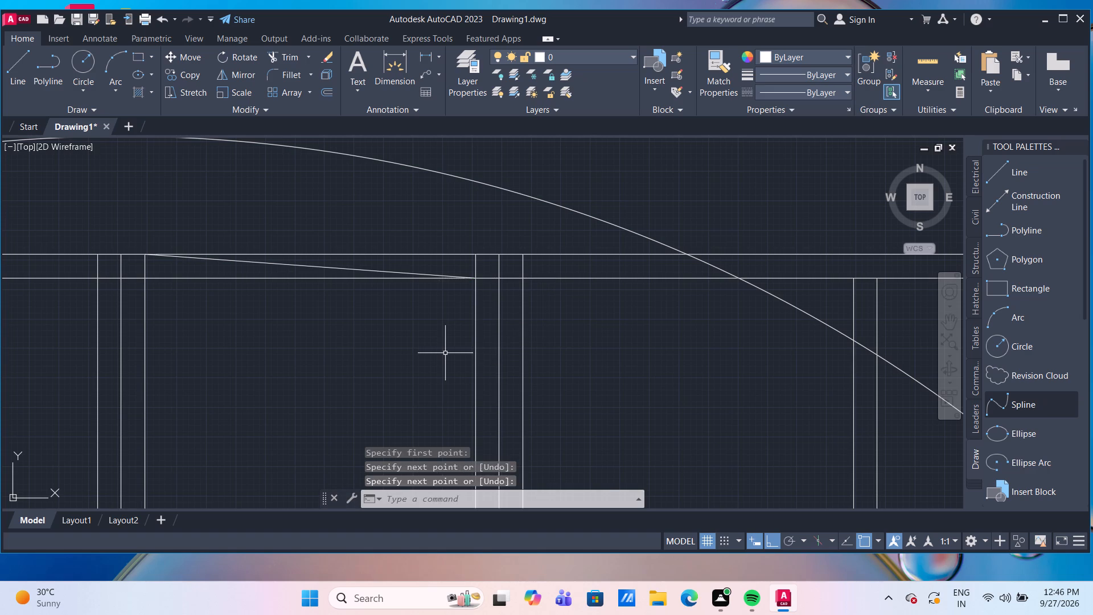
Draw a matching sloping line from the centre bar's top-left corner to the lower top line at the adjacent left bar's inner edge.
{"action": "left_click", "coordinate": [19, 71]}
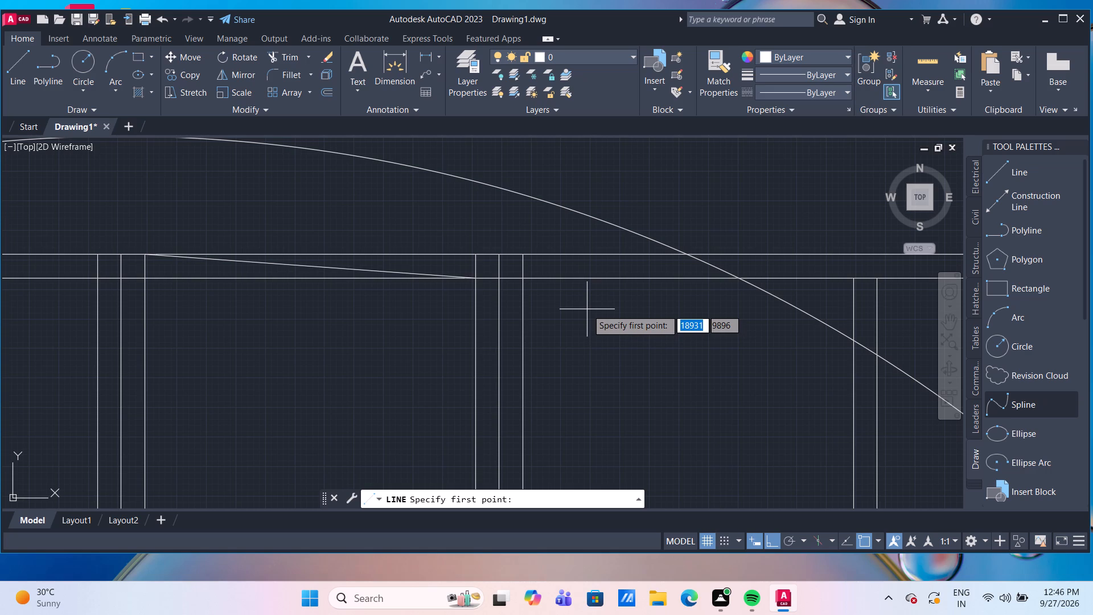
{"action": "scroll", "coordinate": [587, 309], "scroll_direction": "down", "scroll_amount": 1}
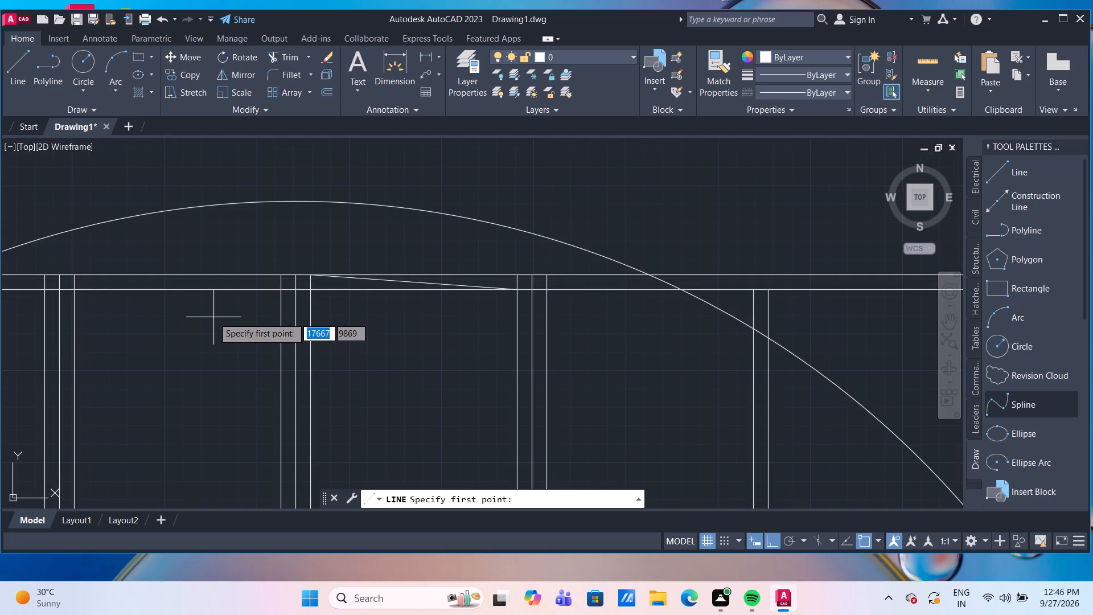
{"action": "middle_click_drag", "start_coordinate": [214, 317], "coordinate": [278, 321]}
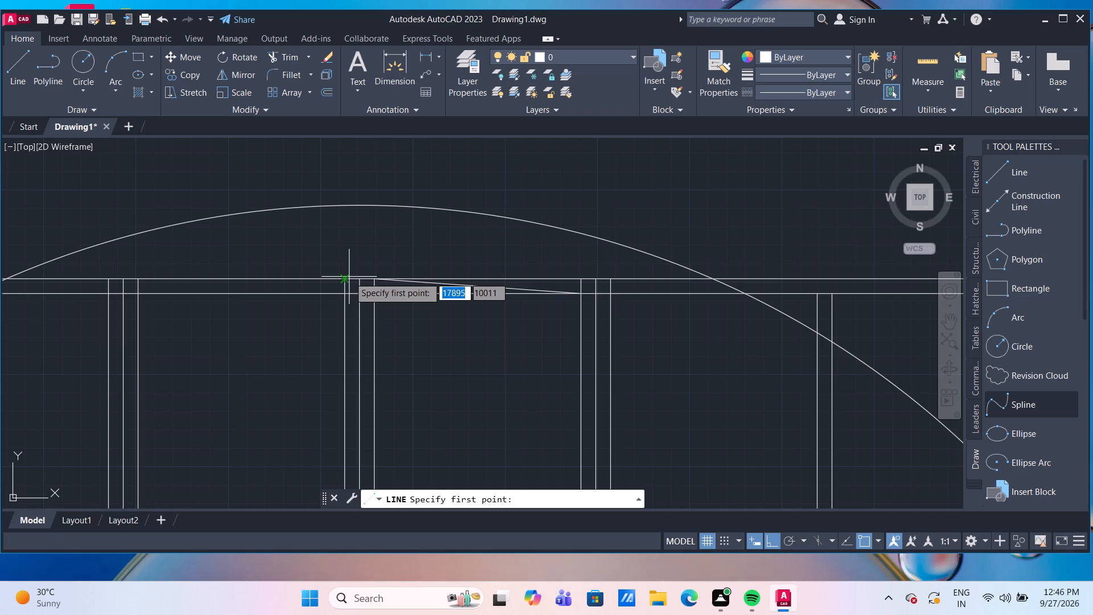
{"action": "left_click", "coordinate": [348, 277]}
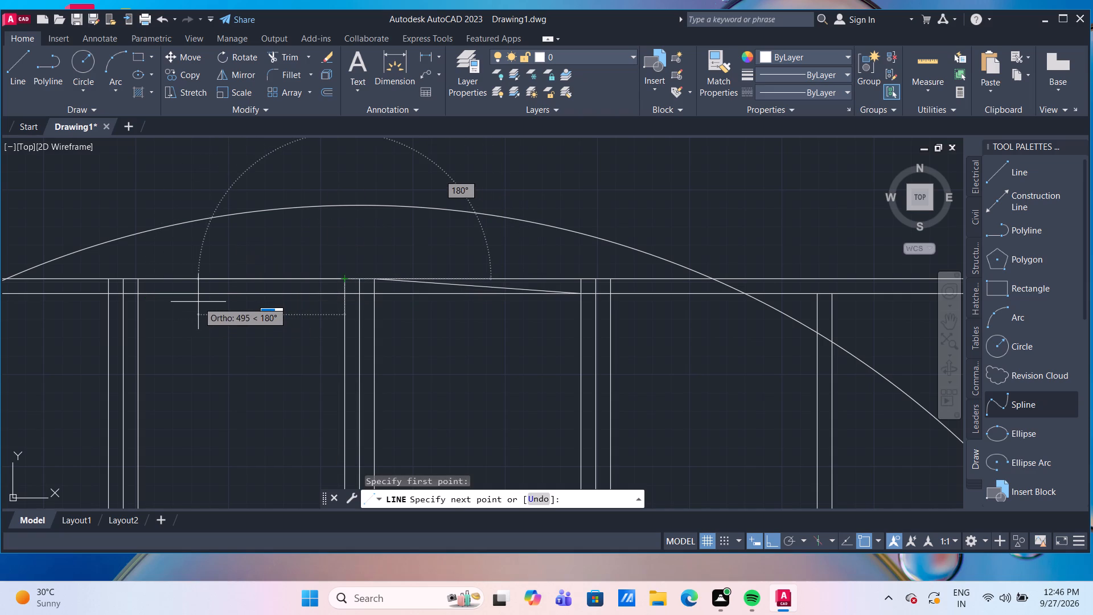
{"action": "left_click", "coordinate": [137, 293]}
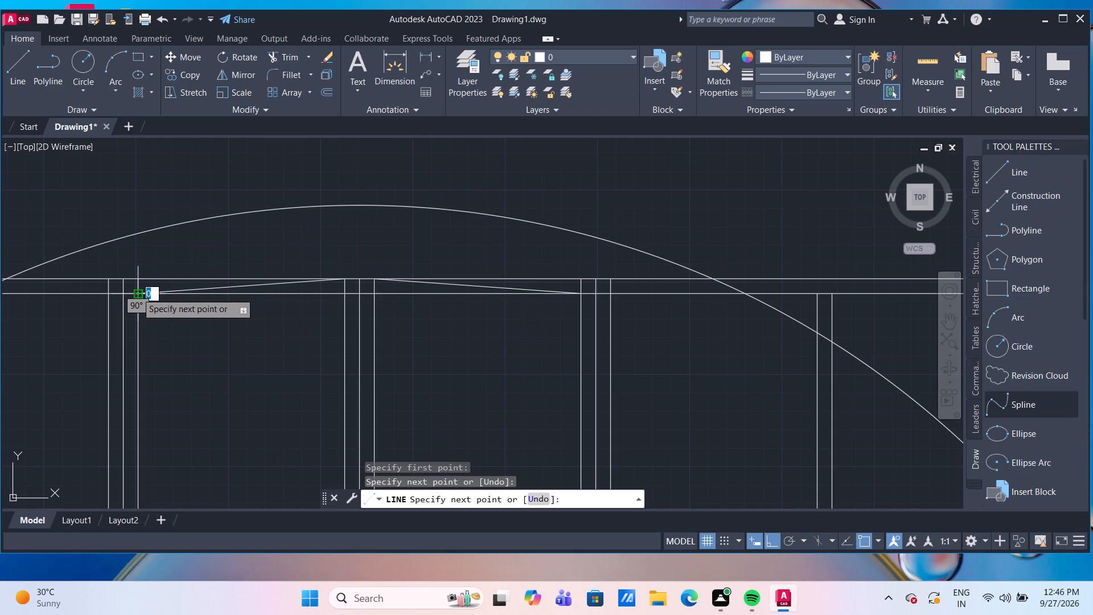
{"action": "key", "text": "Return"}
Offset the large semicircular arc inward by 100.
{"action": "scroll", "coordinate": [254, 367], "scroll_direction": "down", "scroll_amount": 1}
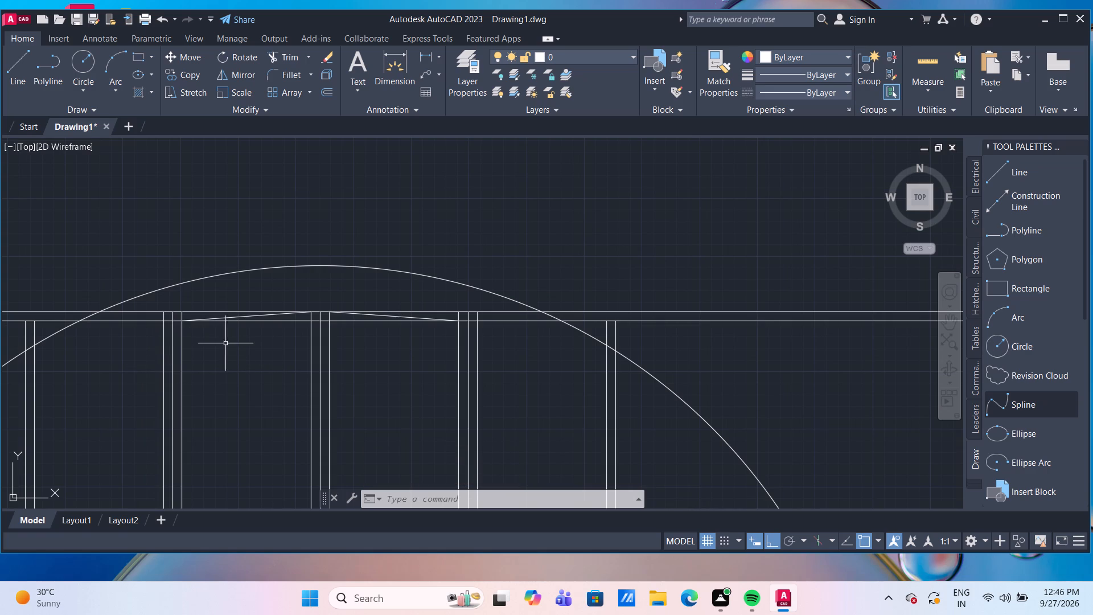
{"action": "scroll", "coordinate": [355, 301], "scroll_direction": "down", "scroll_amount": 2}
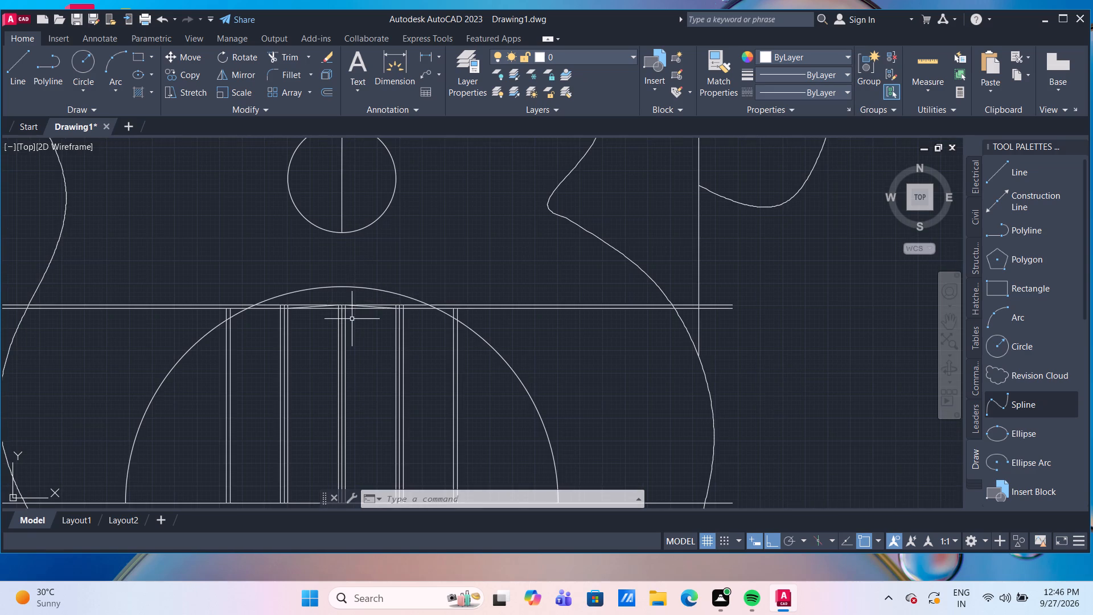
{"action": "scroll", "coordinate": [351, 316], "scroll_direction": "up", "scroll_amount": 2}
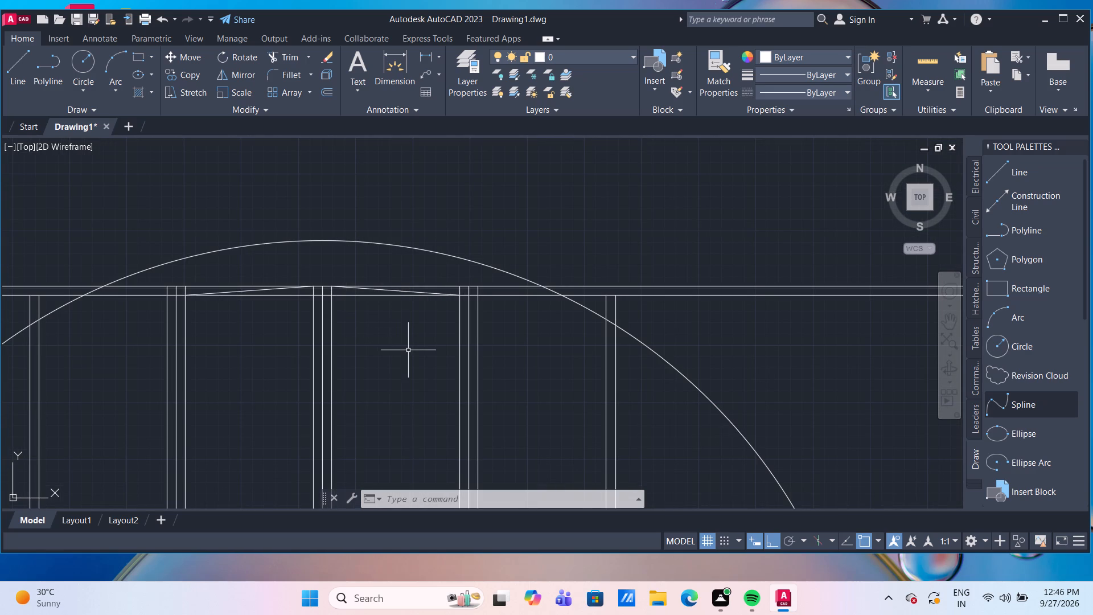
{"action": "key", "text": "o"}
{"action": "key", "text": "Return"}
{"action": "key", "text": "Return"}
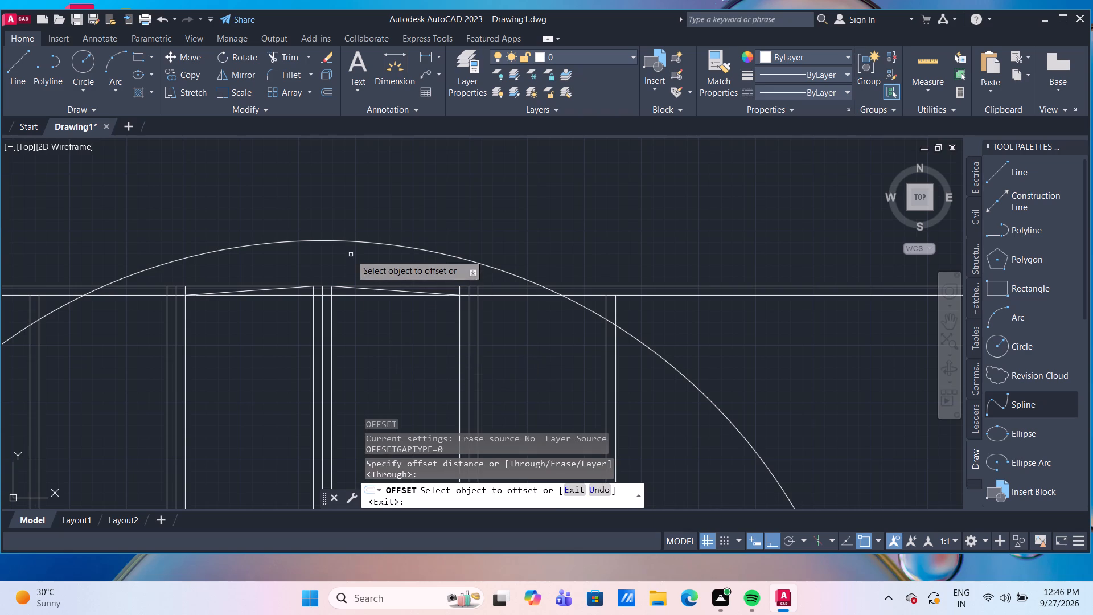
{"action": "left_click", "coordinate": [349, 243]}
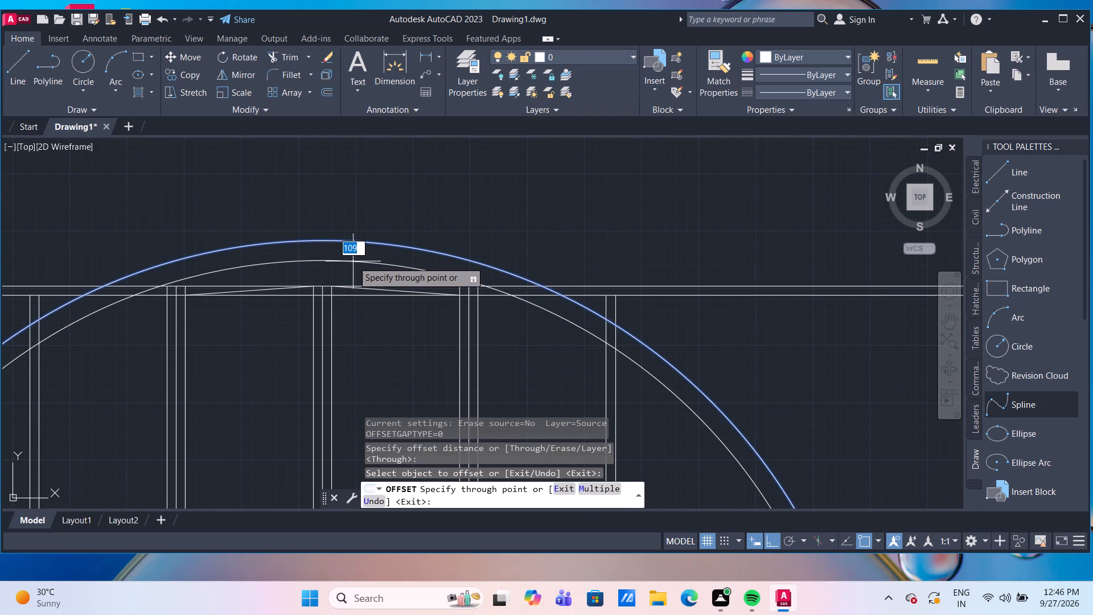
{"action": "type", "text": "100"}
{"action": "key", "text": "Return"}
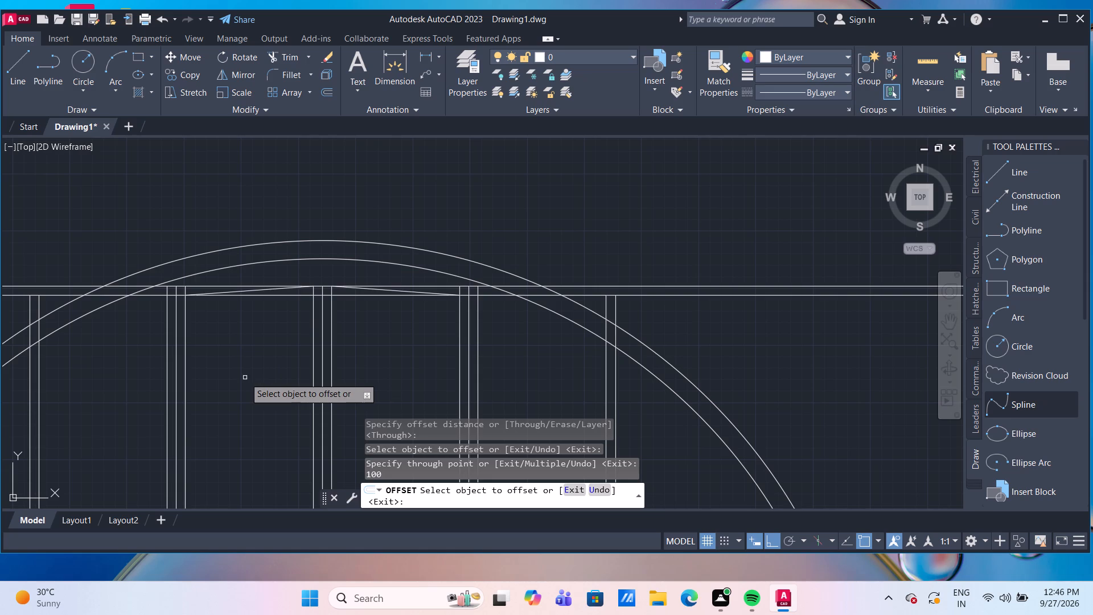
{"action": "key", "text": "Escape"}
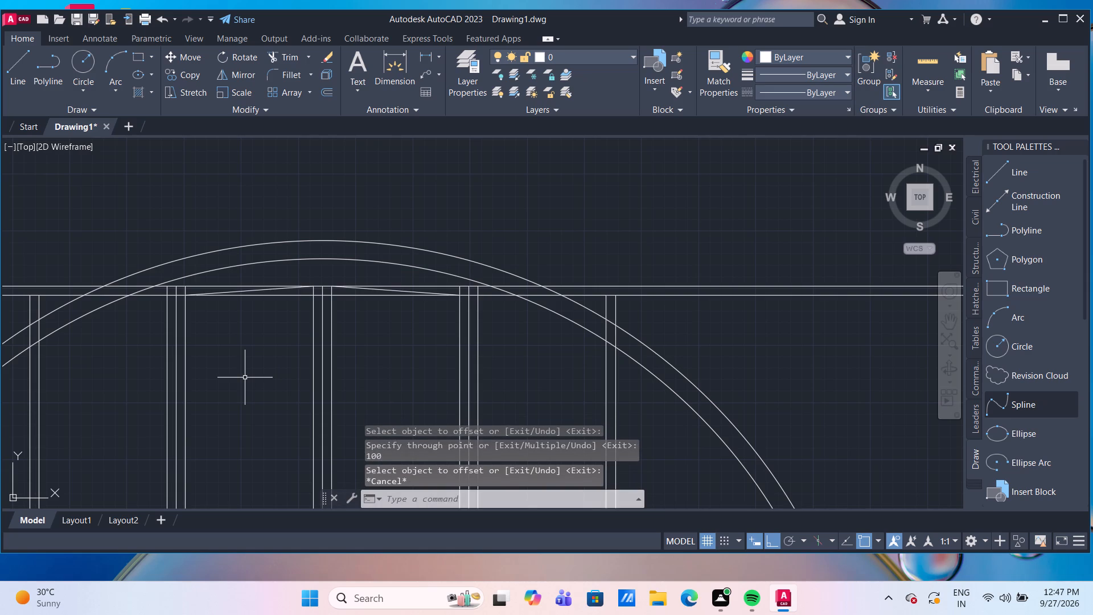
Trim the inner arc on both sides between the lower top line and the outermost vertical bars.
{"action": "type", "text": "TR"}
{"action": "key", "text": "Return"}
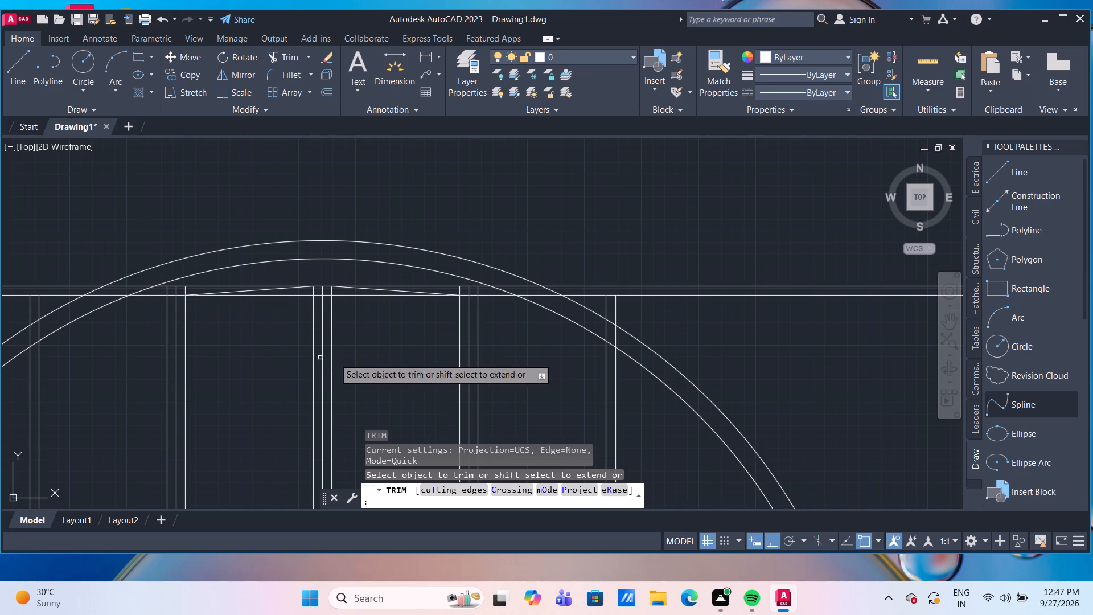
{"action": "left_click", "coordinate": [564, 315]}
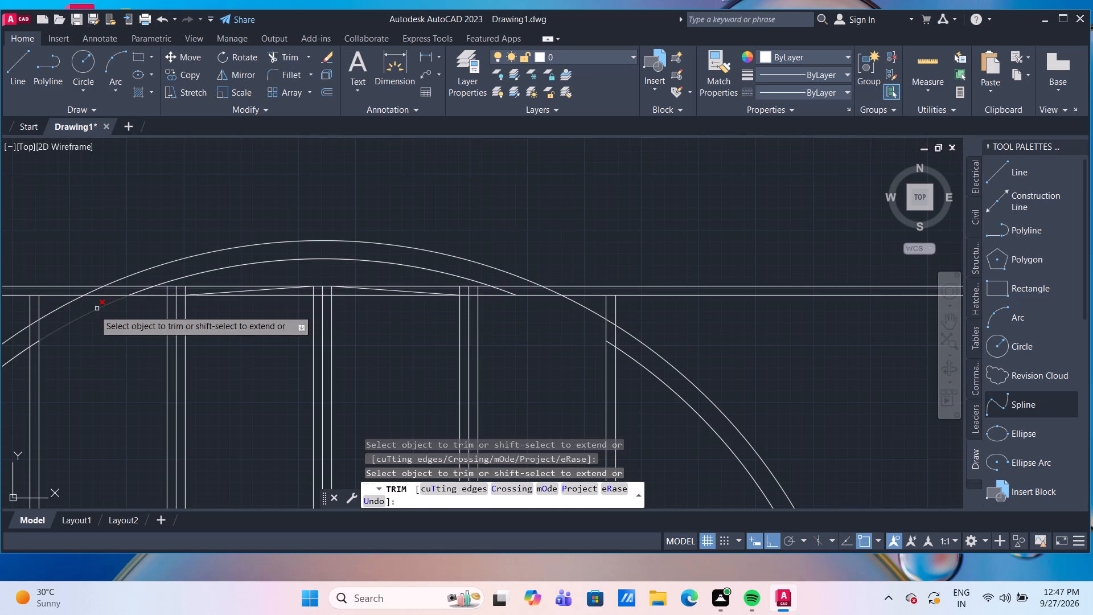
{"action": "left_click", "coordinate": [92, 311]}
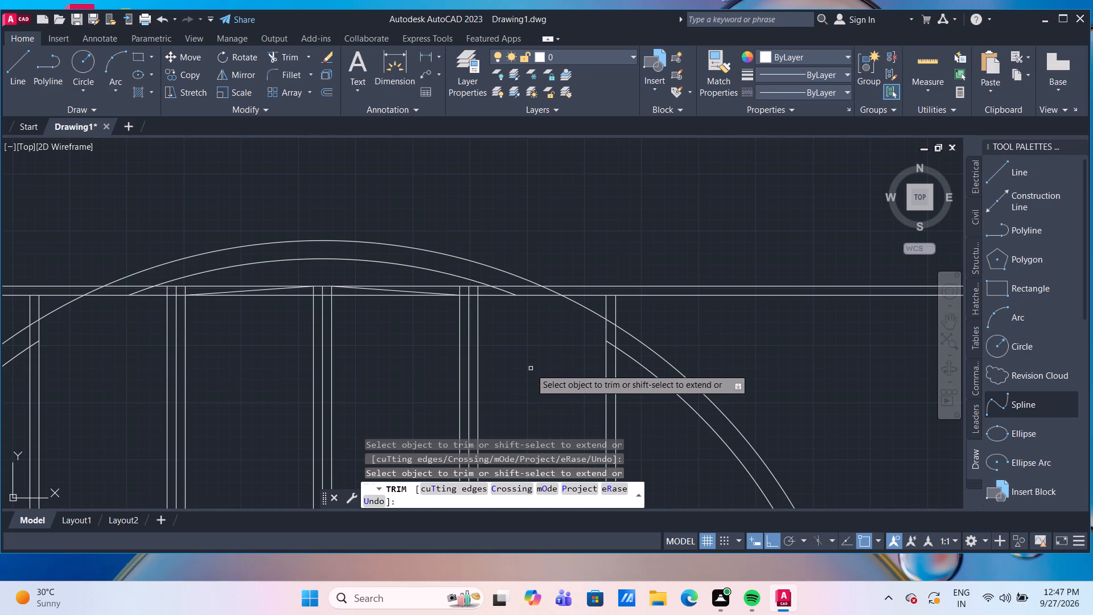
{"action": "scroll", "coordinate": [532, 368], "scroll_direction": "down", "scroll_amount": 1}
{"action": "key", "text": "Escape"}
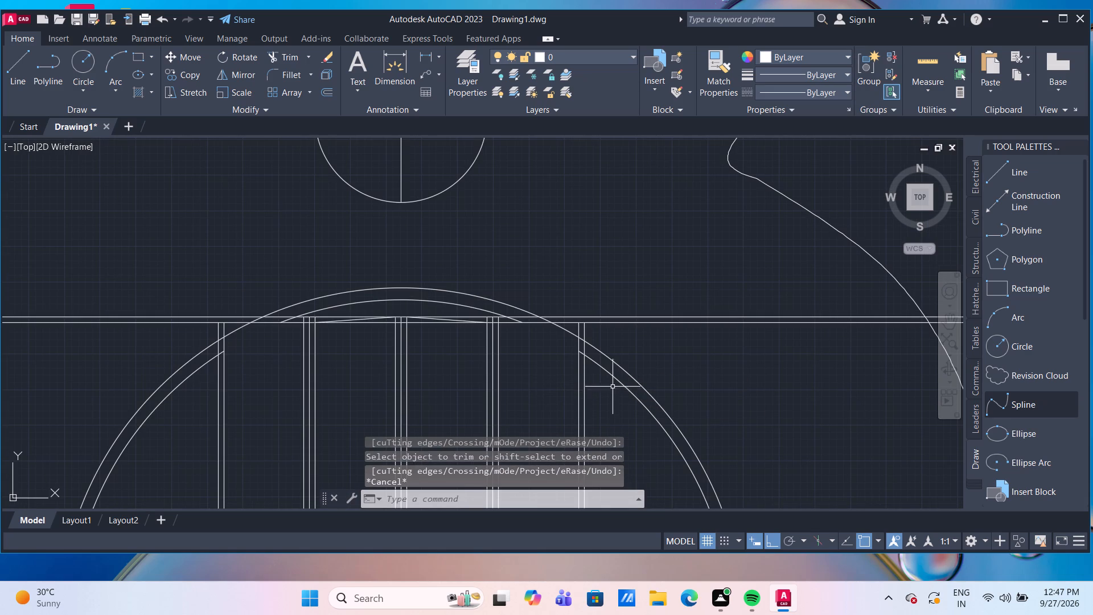
Delete the two leftover inner arc pieces running down both sides of the semicircle.
{"action": "left_click", "coordinate": [619, 383]}
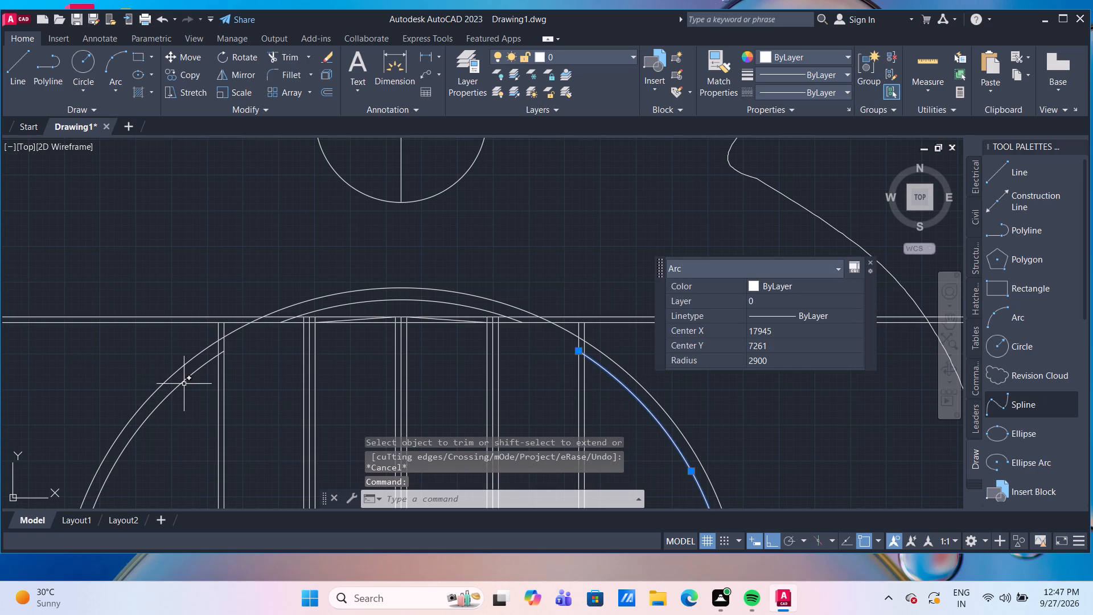
{"action": "left_click", "coordinate": [182, 383]}
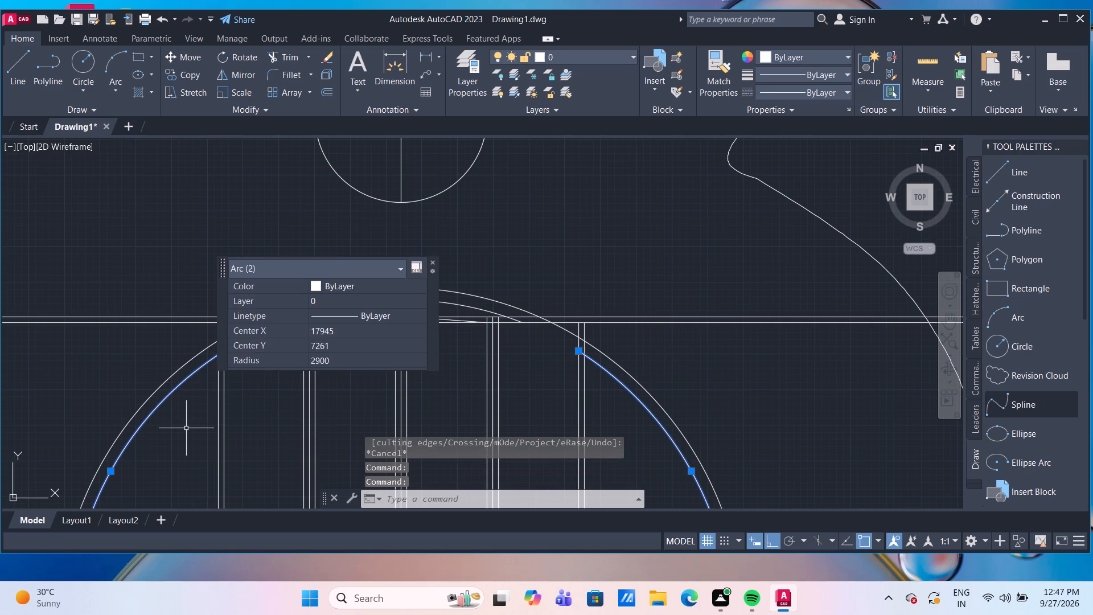
{"action": "key", "text": "Delete"}
At the bar left of centre, trim its outer edge above the lower top line and the lower top line across the bar.
{"action": "scroll", "coordinate": [396, 336], "scroll_direction": "up", "scroll_amount": 2}
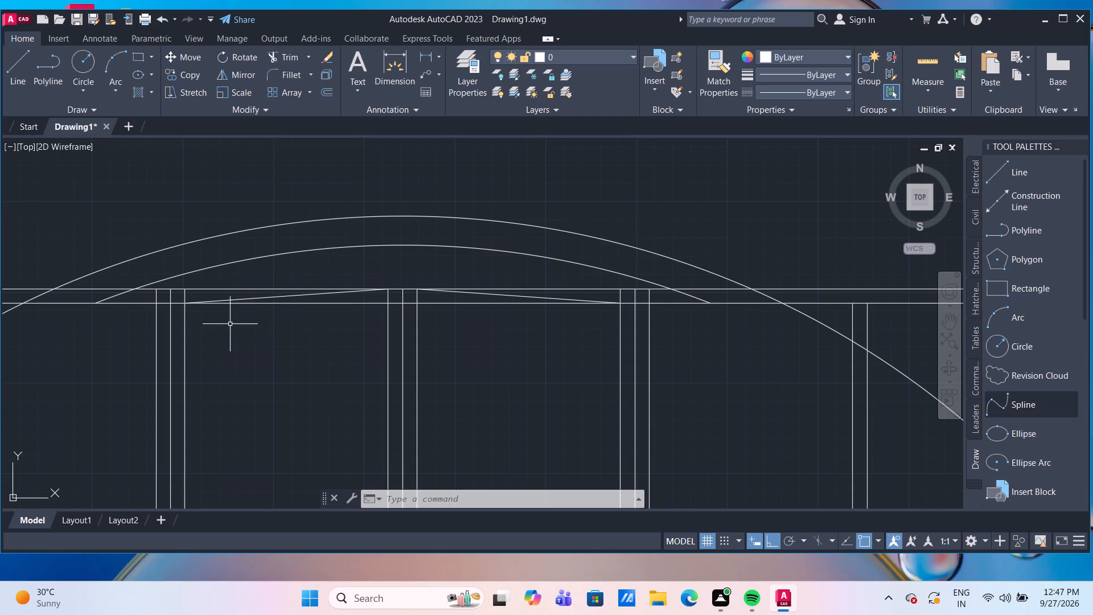
{"action": "middle_click_drag", "start_coordinate": [231, 329], "coordinate": [252, 338]}
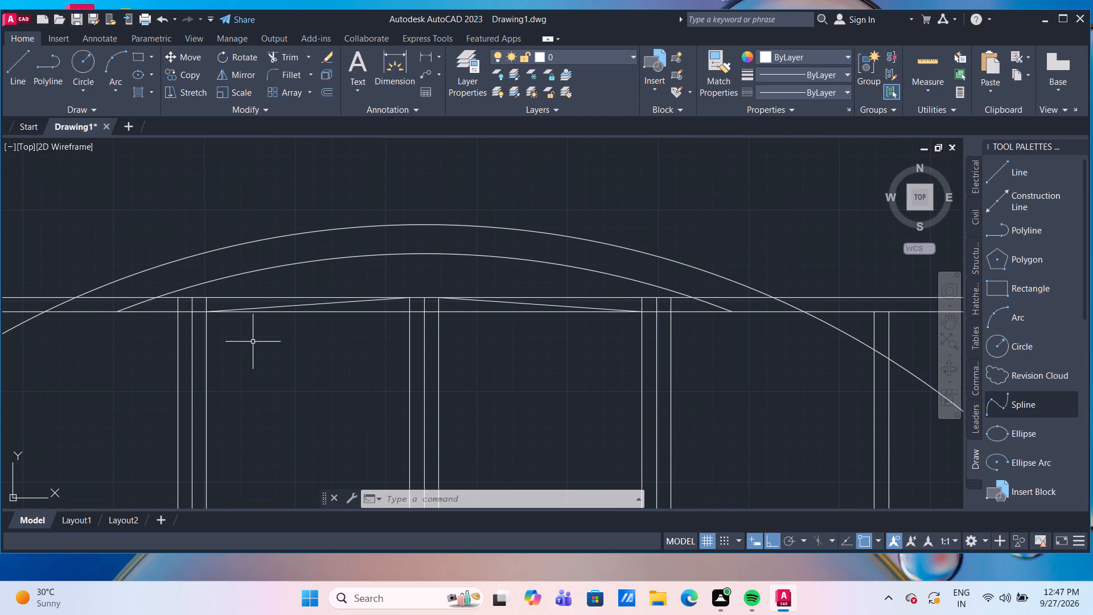
{"action": "type", "text": "TR"}
{"action": "key", "text": "Return"}
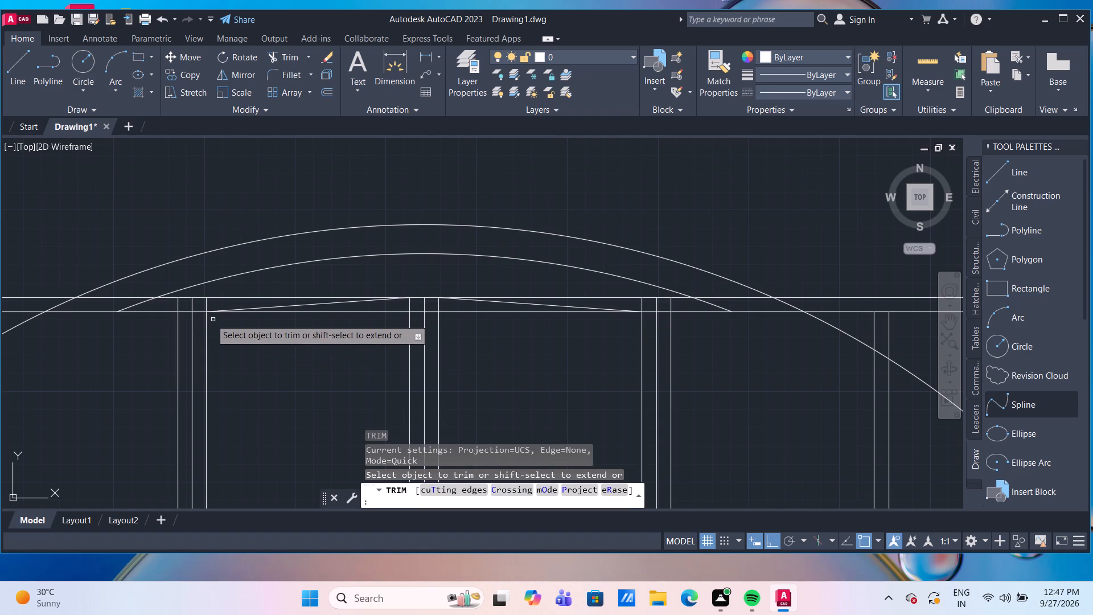
{"action": "left_click", "coordinate": [178, 304]}
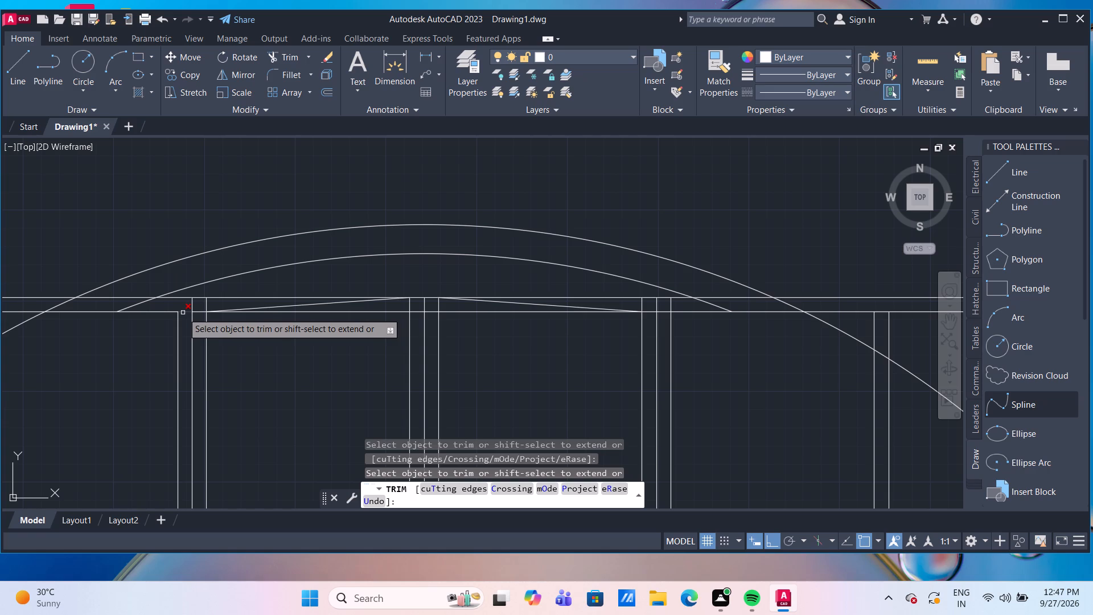
{"action": "left_click", "coordinate": [183, 313]}
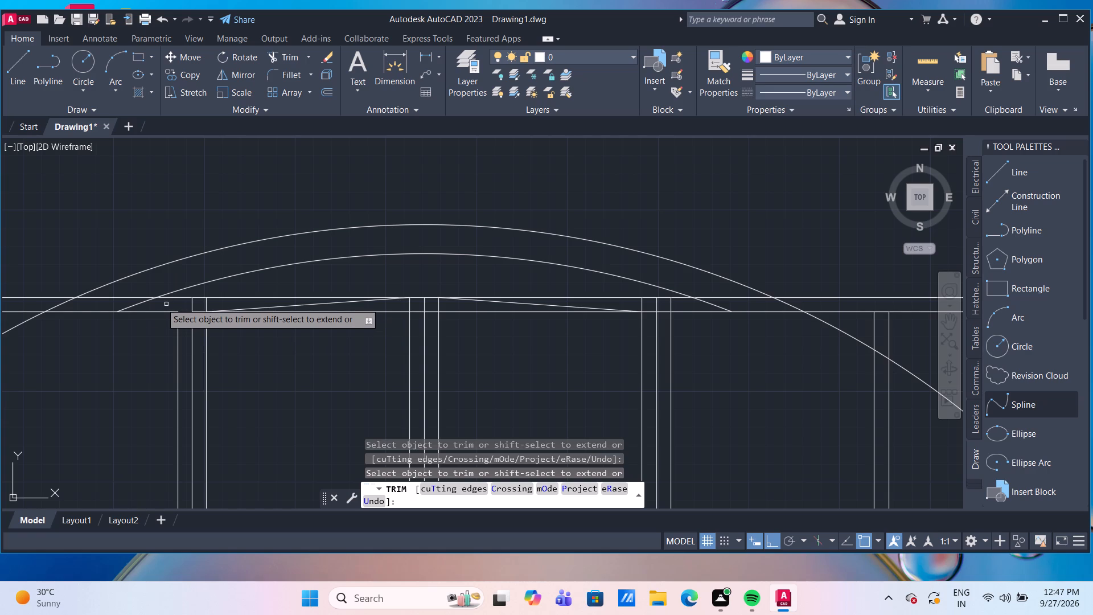
{"action": "left_click", "coordinate": [201, 311]}
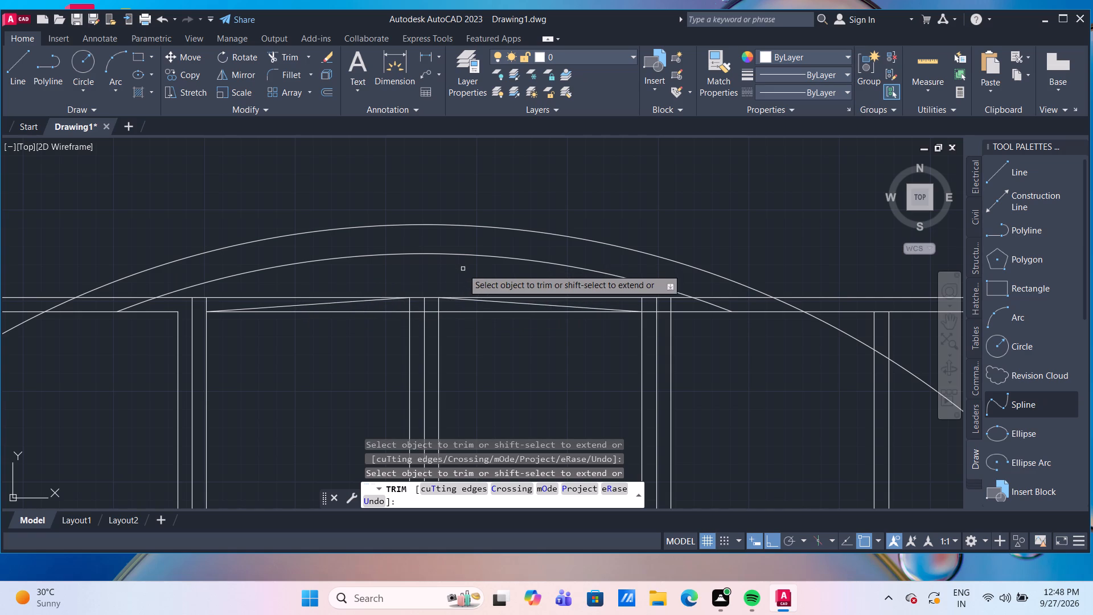
Trim both top lines between the centre bar and its two neighbouring bars, and the lower top line across the centre bar.
{"action": "left_click", "coordinate": [398, 313]}
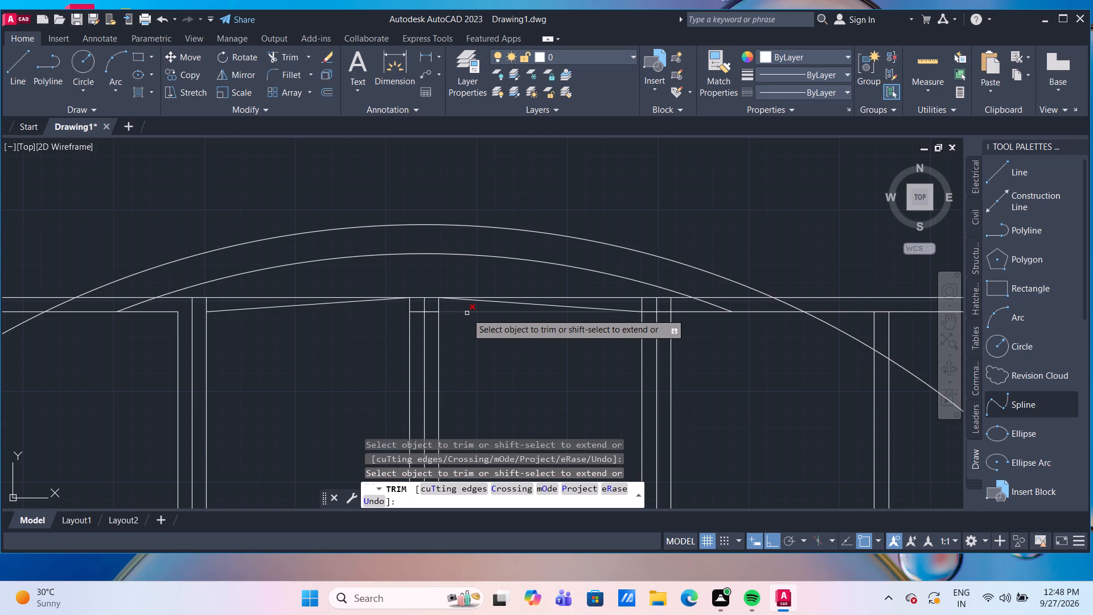
{"action": "left_click", "coordinate": [467, 313]}
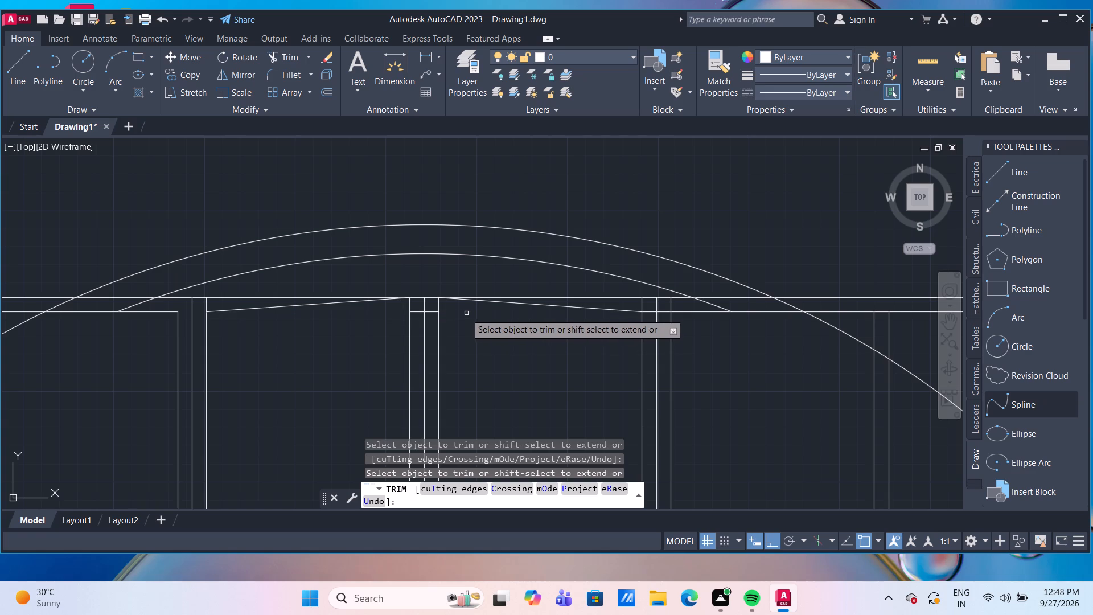
{"action": "left_click", "coordinate": [554, 298]}
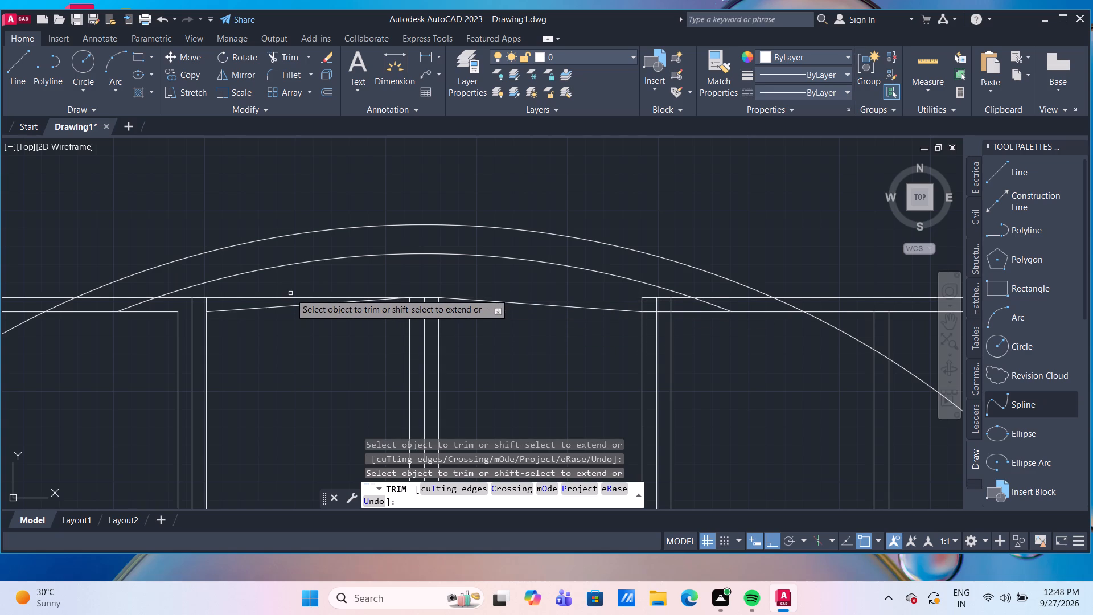
{"action": "left_click", "coordinate": [265, 297]}
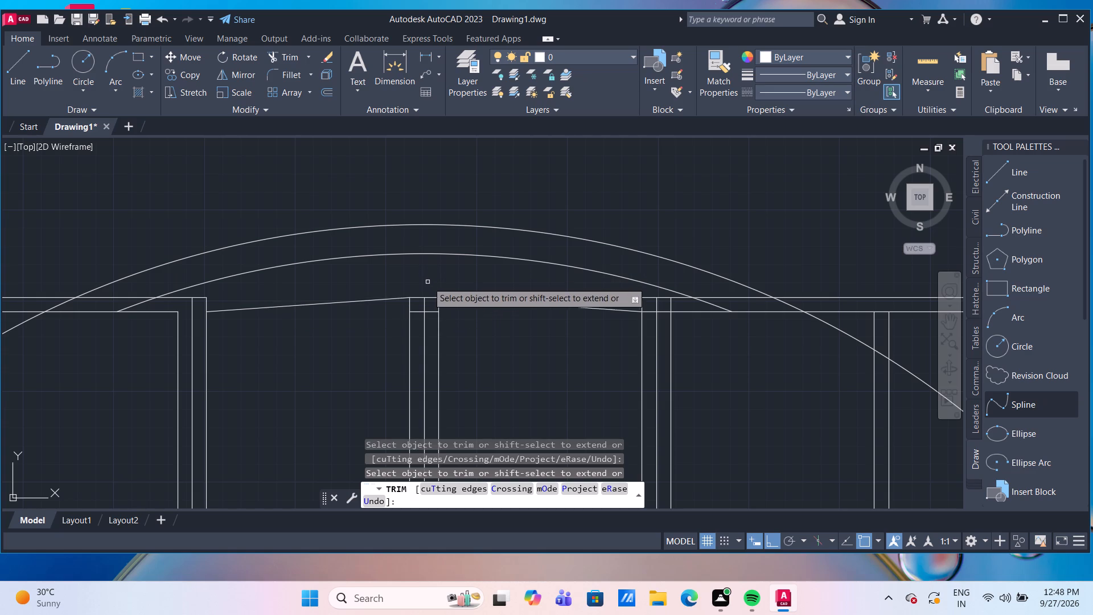
{"action": "left_click", "coordinate": [432, 314]}
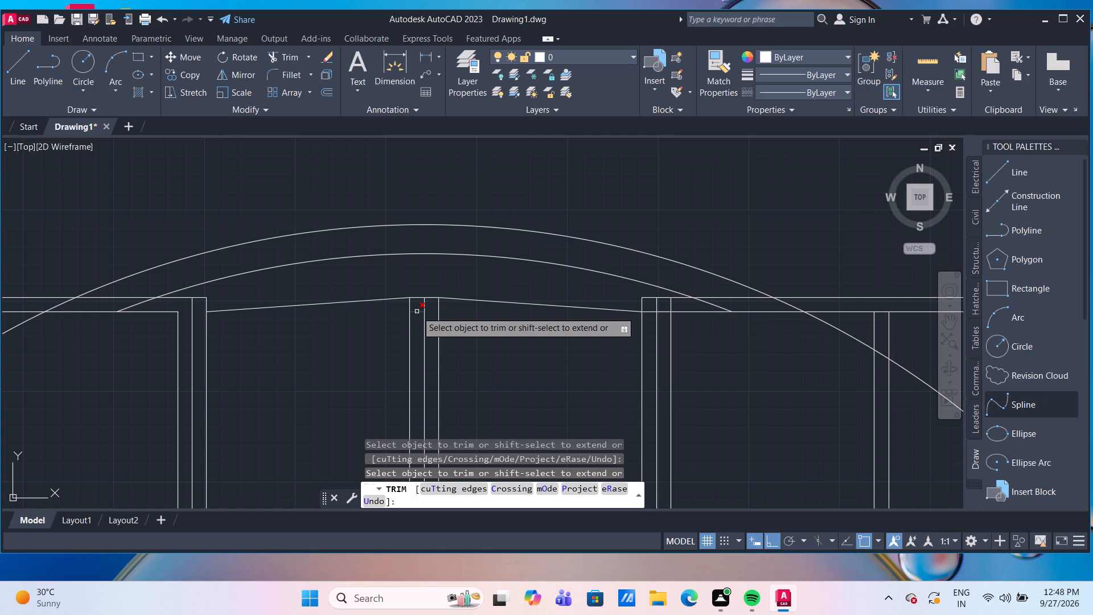
{"action": "left_click", "coordinate": [417, 311]}
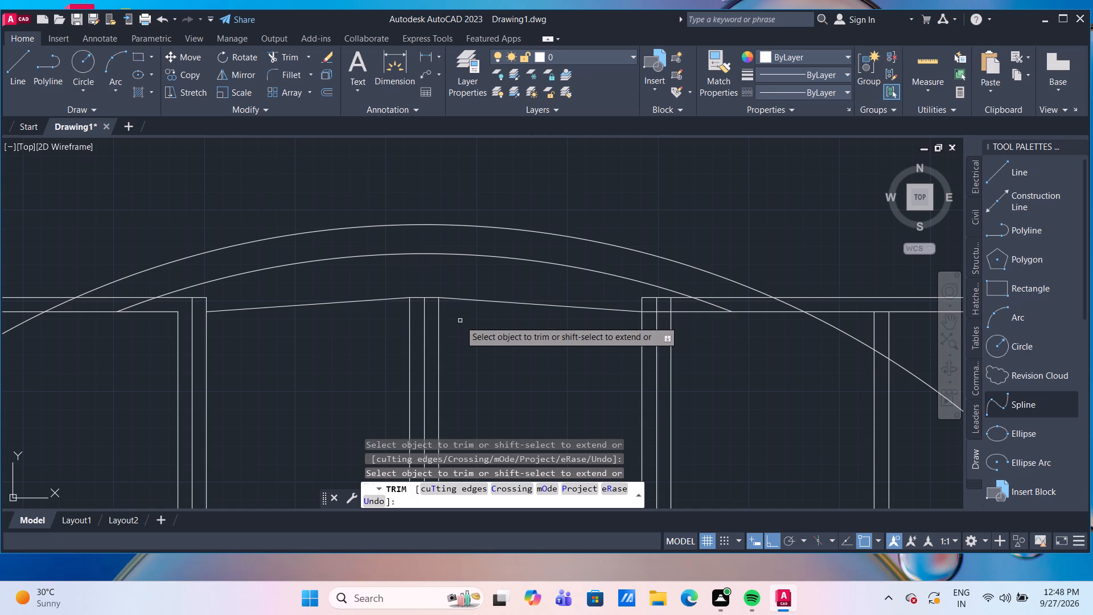
Extend the centre bar's three vertical lines up to the inner arc, selecting them with a fence in Trim.
{"action": "scroll", "coordinate": [460, 321], "scroll_direction": "down", "scroll_amount": 5}
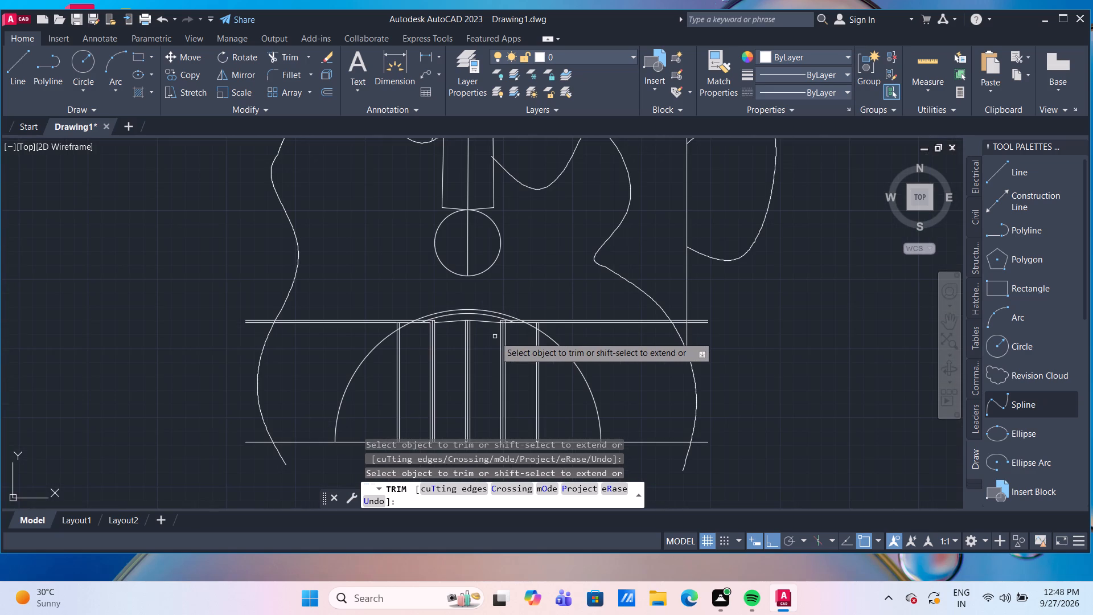
{"action": "scroll", "coordinate": [487, 334], "scroll_direction": "up", "scroll_amount": 4}
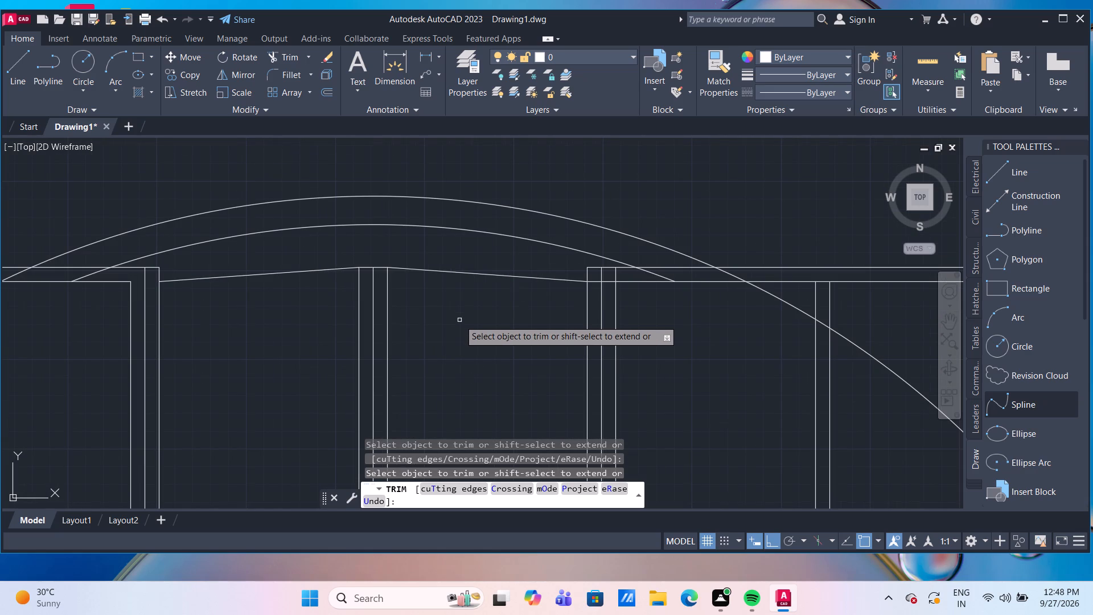
{"action": "left_click", "coordinate": [459, 320], "text": "shift"}
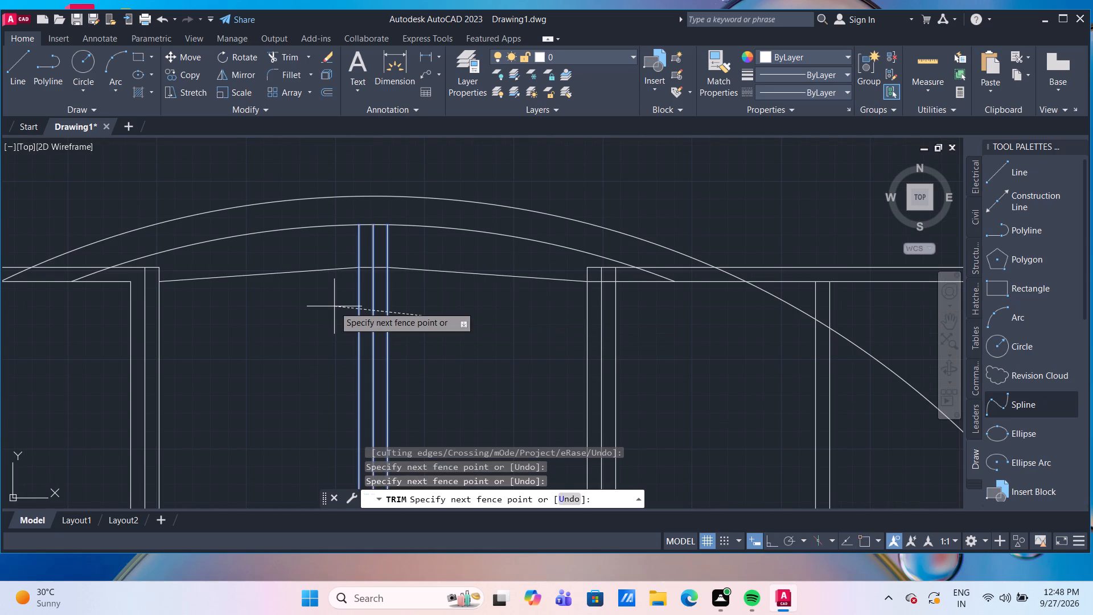
{"action": "left_click", "coordinate": [334, 306], "text": "shift"}
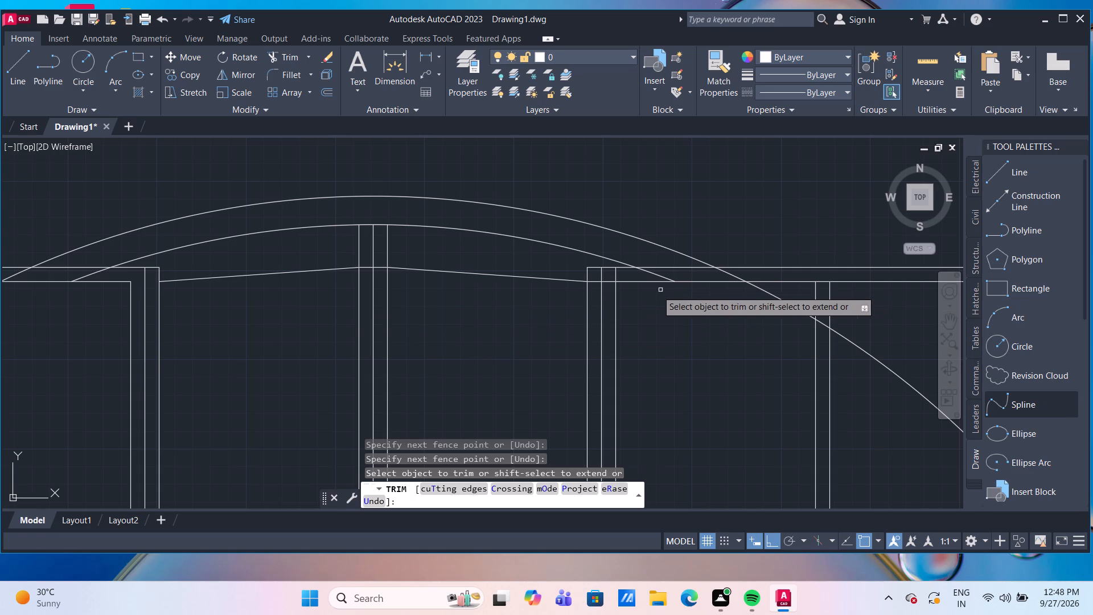
Trim the upper top line's segment between the outer and inner arcs on the left side.
{"action": "middle_click_drag", "start_coordinate": [213, 295], "coordinate": [242, 305]}
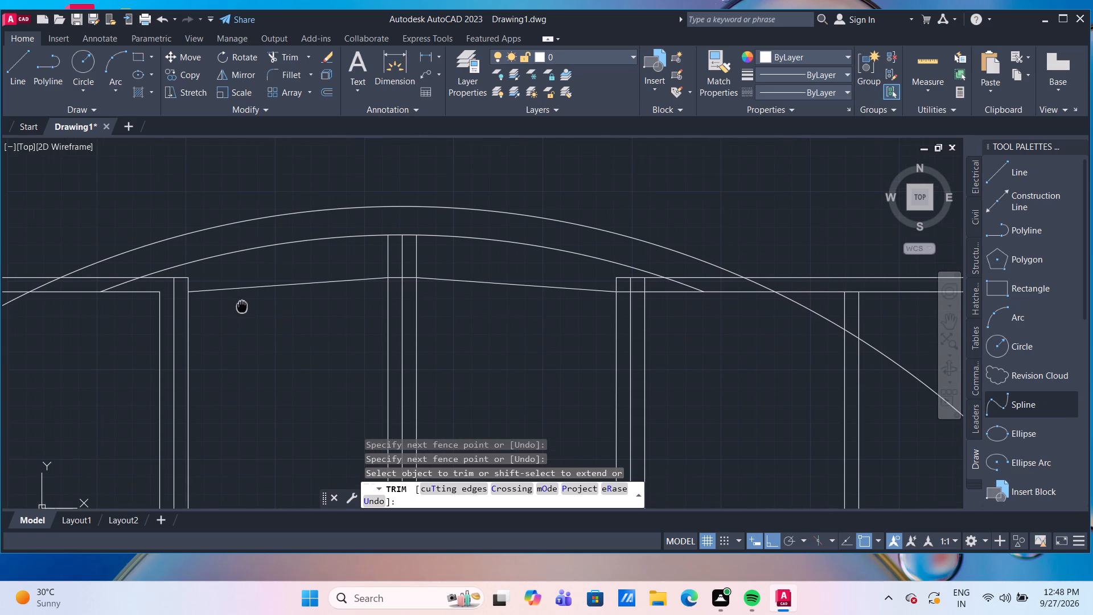
{"action": "middle_click_drag", "start_coordinate": [242, 305], "coordinate": [248, 309]}
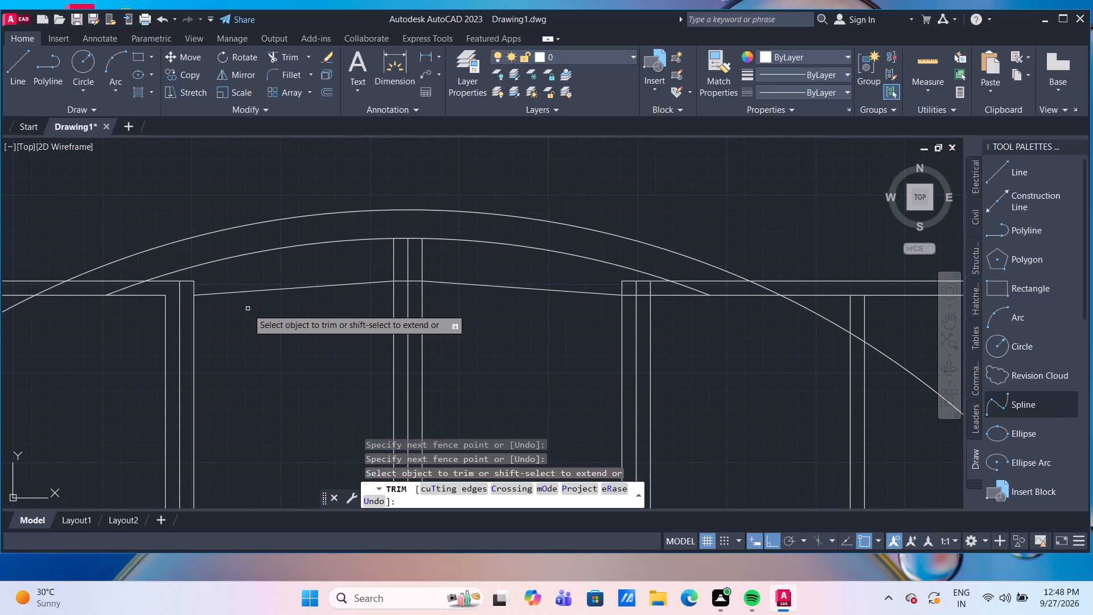
{"action": "middle_click_drag", "start_coordinate": [248, 309], "coordinate": [273, 294]}
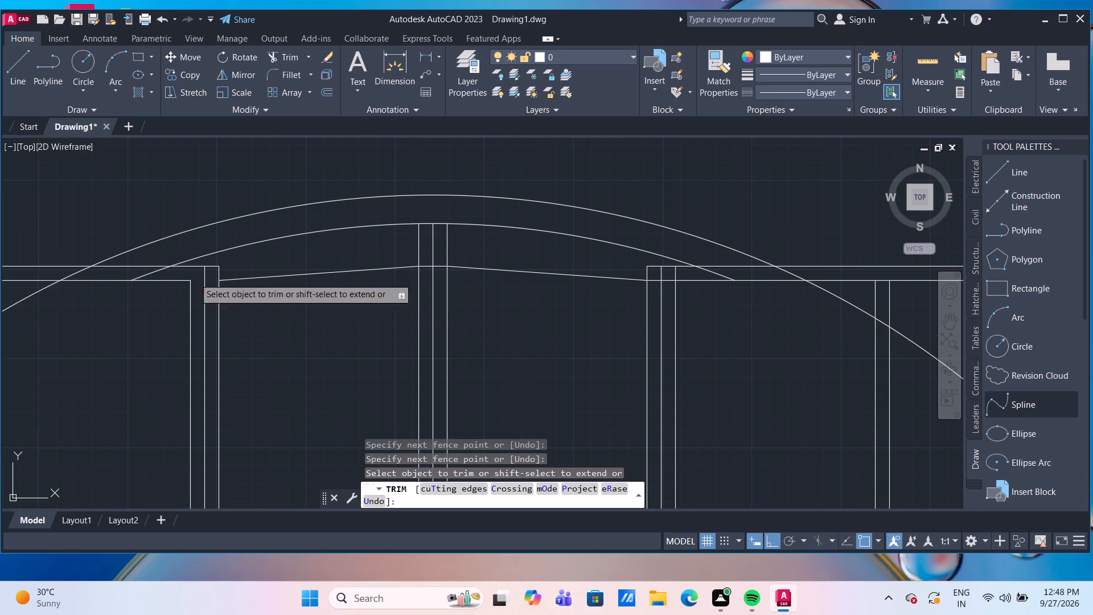
{"action": "left_click", "coordinate": [123, 267]}
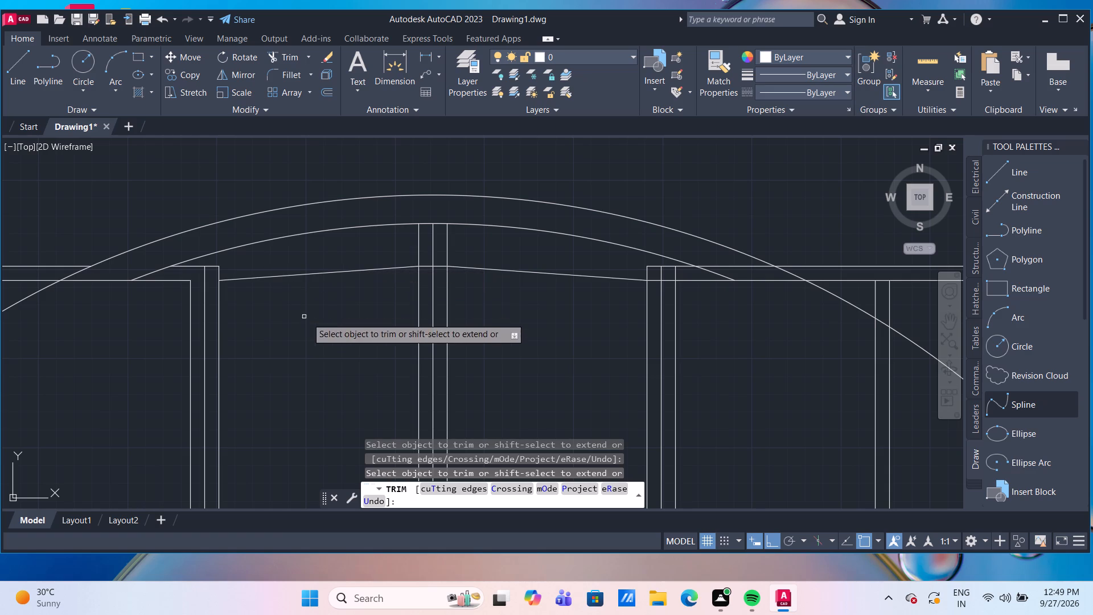
At both bars flanking the centre, trim the upper top line inside the inner arc and the edge stubs above the lower line.
{"action": "left_click", "coordinate": [676, 272]}
{"action": "left_click", "coordinate": [672, 268]}
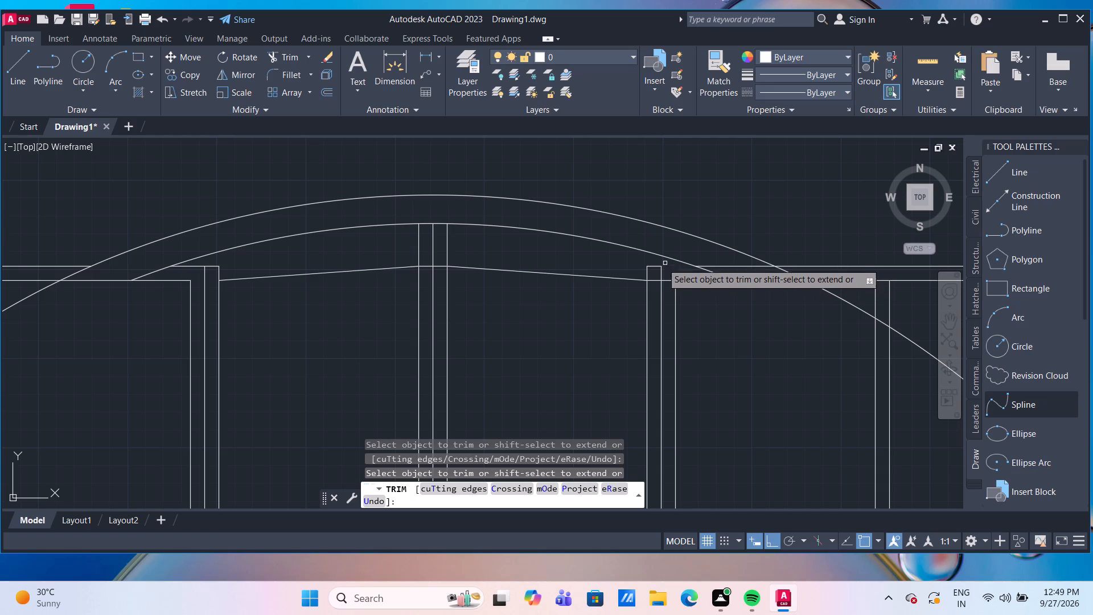
{"action": "left_click", "coordinate": [650, 267]}
{"action": "left_click", "coordinate": [647, 271]}
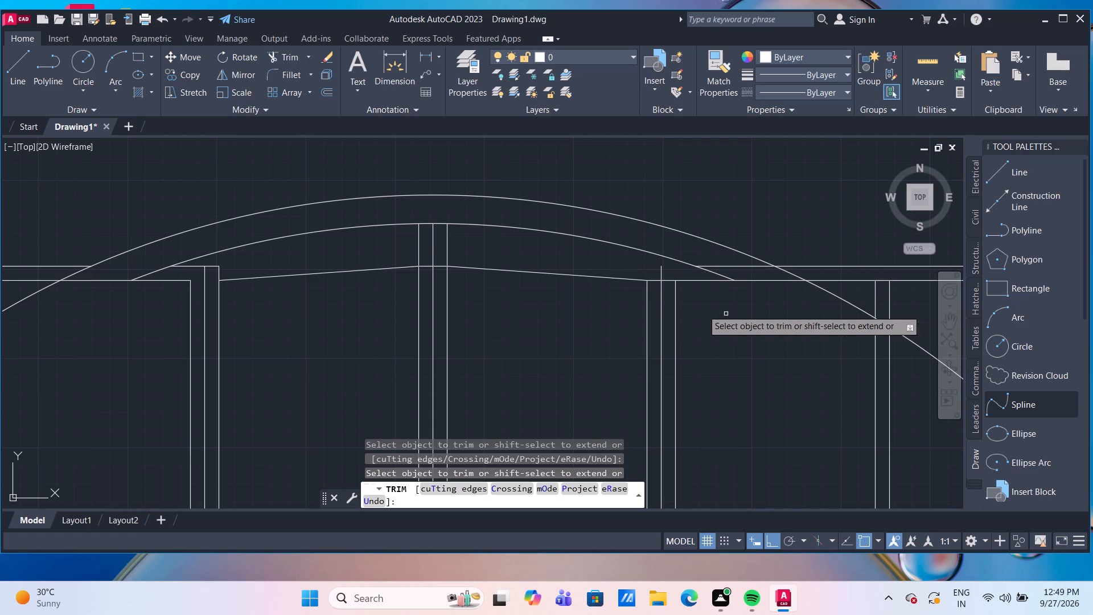
{"action": "left_click", "coordinate": [209, 266]}
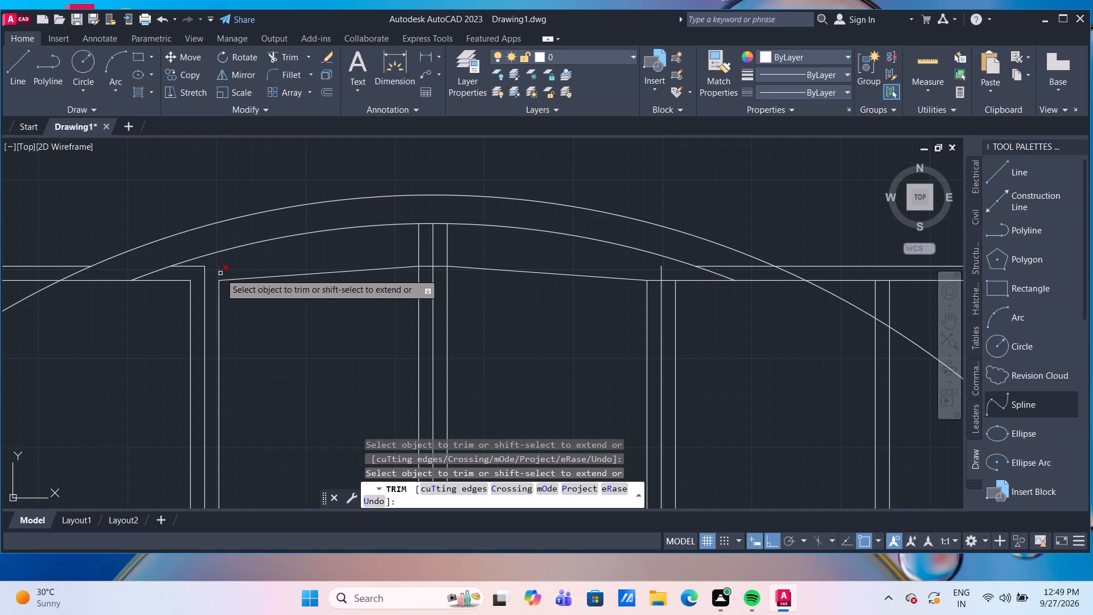
{"action": "left_click", "coordinate": [220, 273]}
{"action": "left_click", "coordinate": [188, 267]}
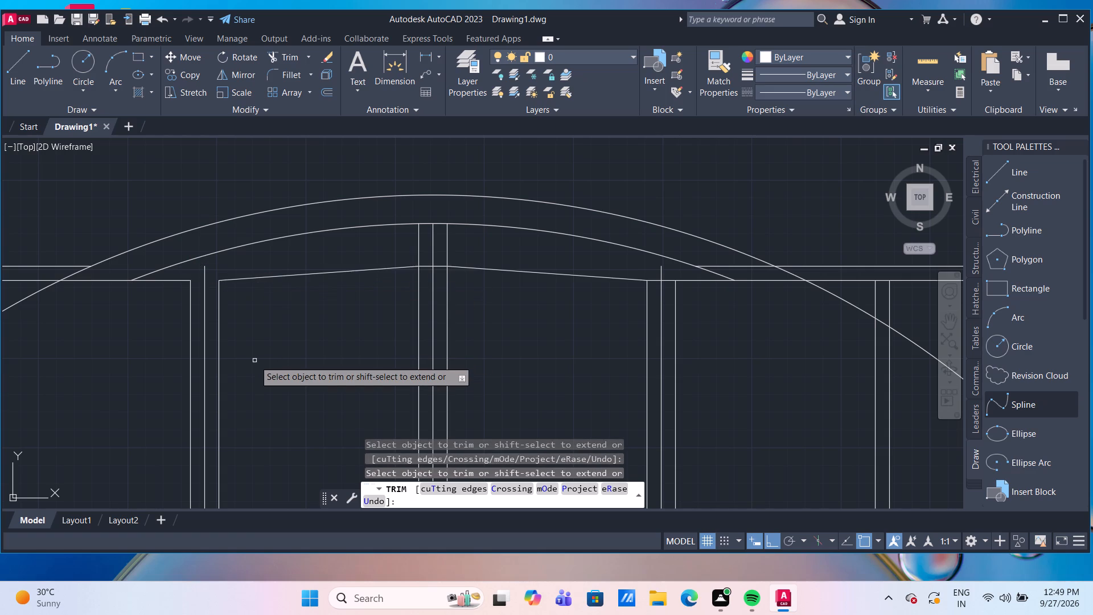
Extend the middle line of each bar flanking the centre up to the inner arc.
{"action": "left_click", "coordinate": [205, 275], "text": "shift"}
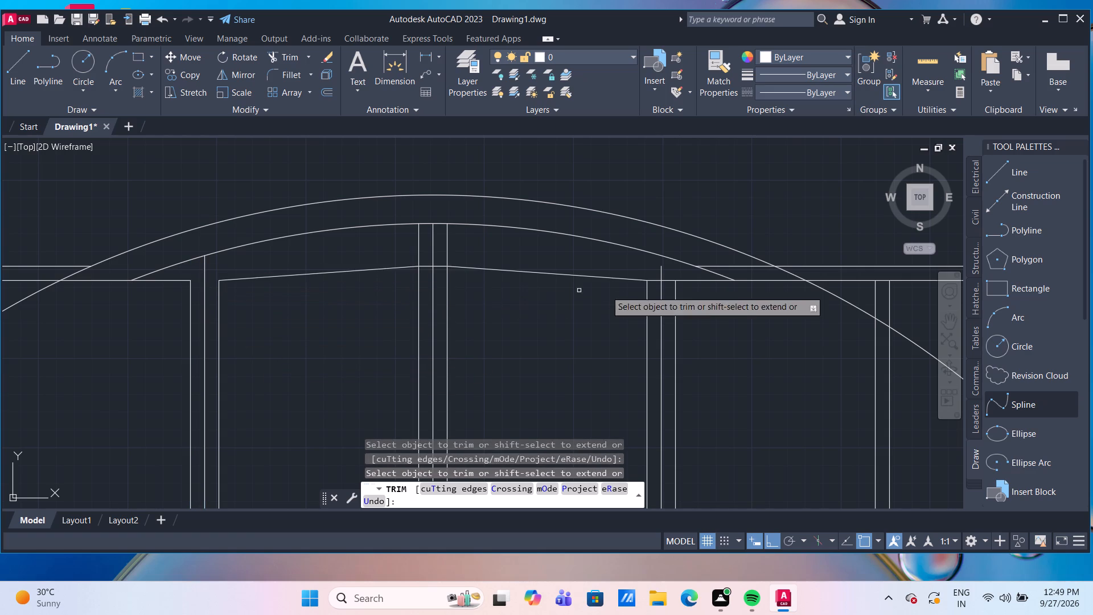
{"action": "left_click", "coordinate": [660, 270], "text": "shift"}
Trim the lower top line across both halves of the bar right of centre.
{"action": "left_click", "coordinate": [654, 280]}
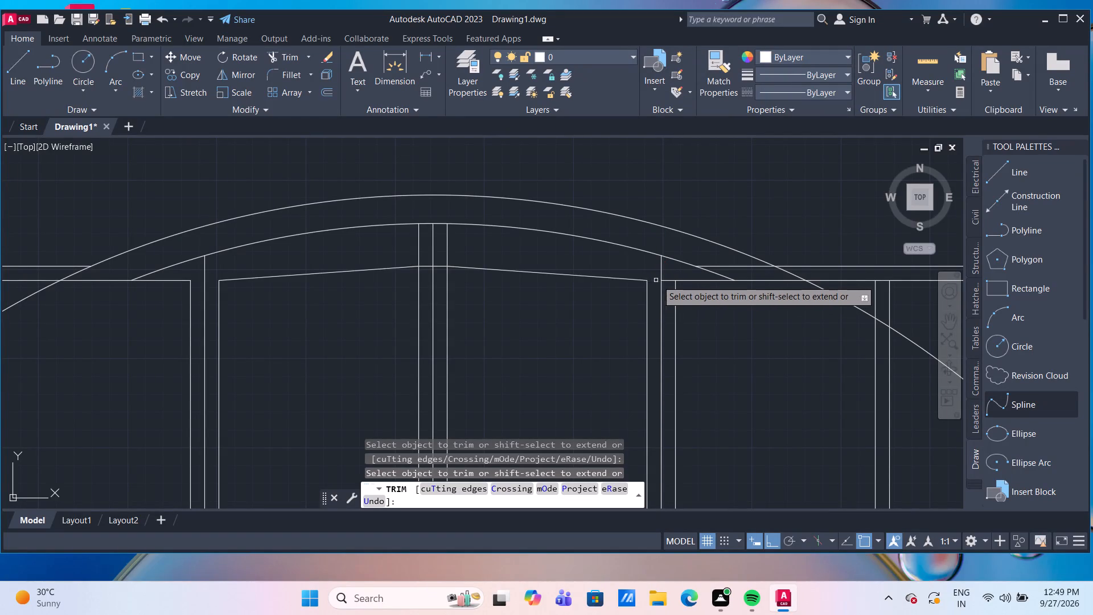
{"action": "left_click", "coordinate": [668, 280]}
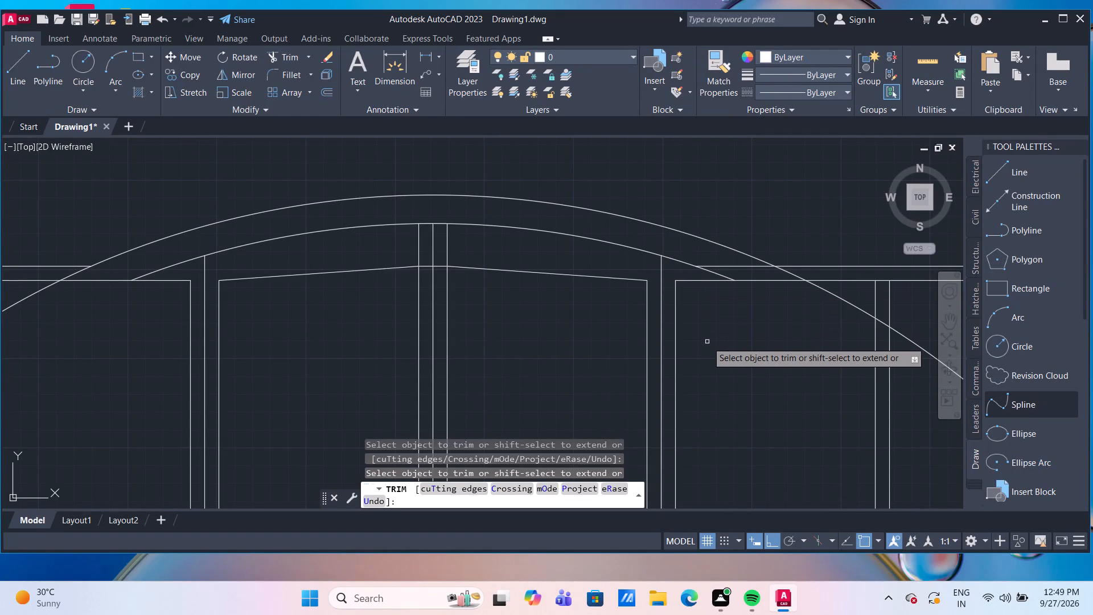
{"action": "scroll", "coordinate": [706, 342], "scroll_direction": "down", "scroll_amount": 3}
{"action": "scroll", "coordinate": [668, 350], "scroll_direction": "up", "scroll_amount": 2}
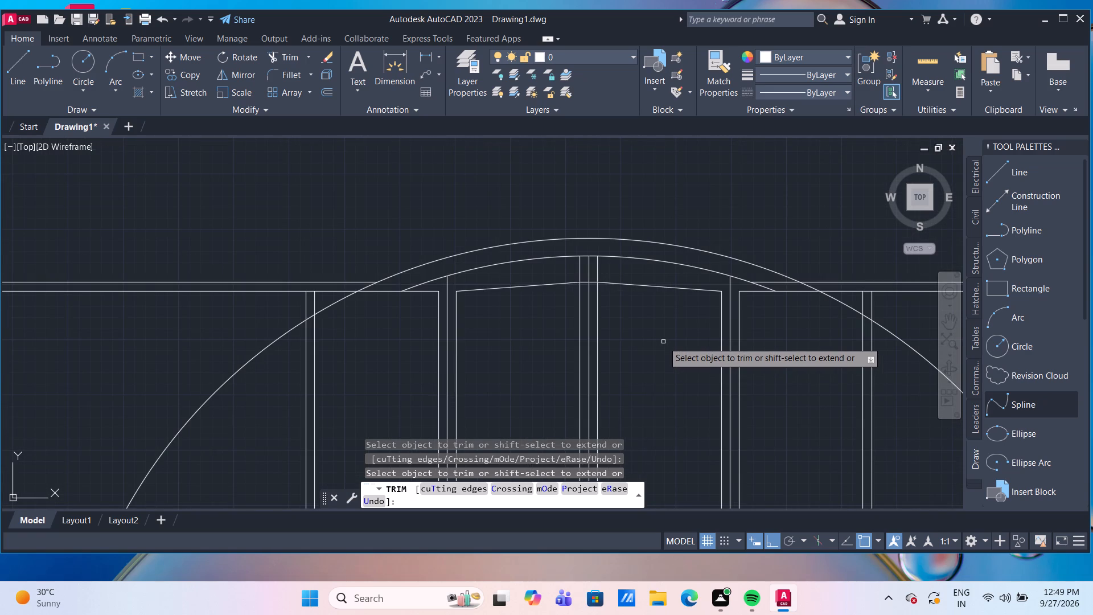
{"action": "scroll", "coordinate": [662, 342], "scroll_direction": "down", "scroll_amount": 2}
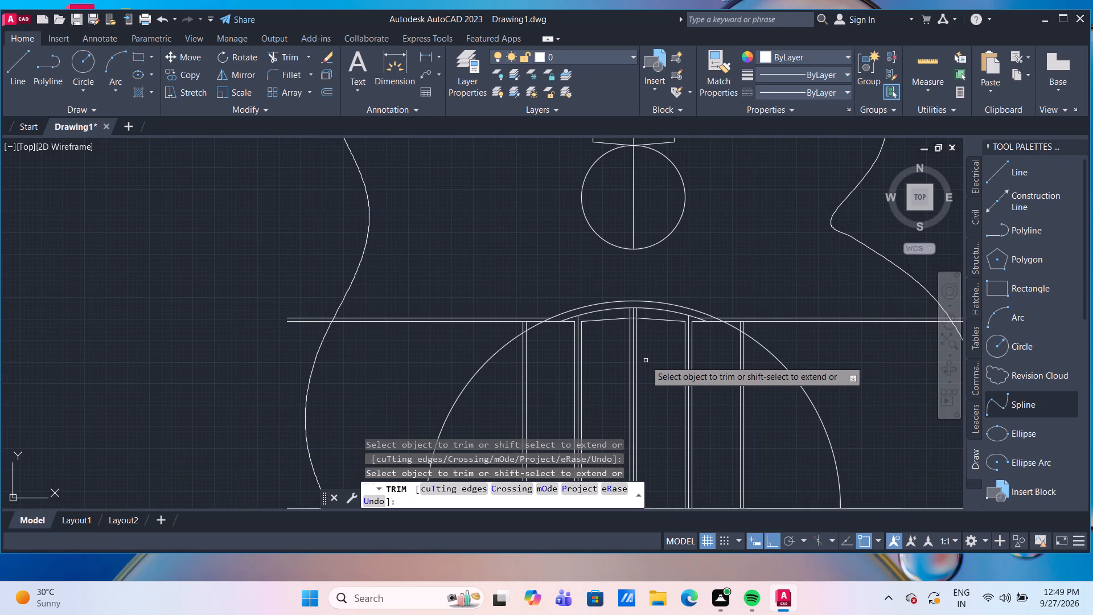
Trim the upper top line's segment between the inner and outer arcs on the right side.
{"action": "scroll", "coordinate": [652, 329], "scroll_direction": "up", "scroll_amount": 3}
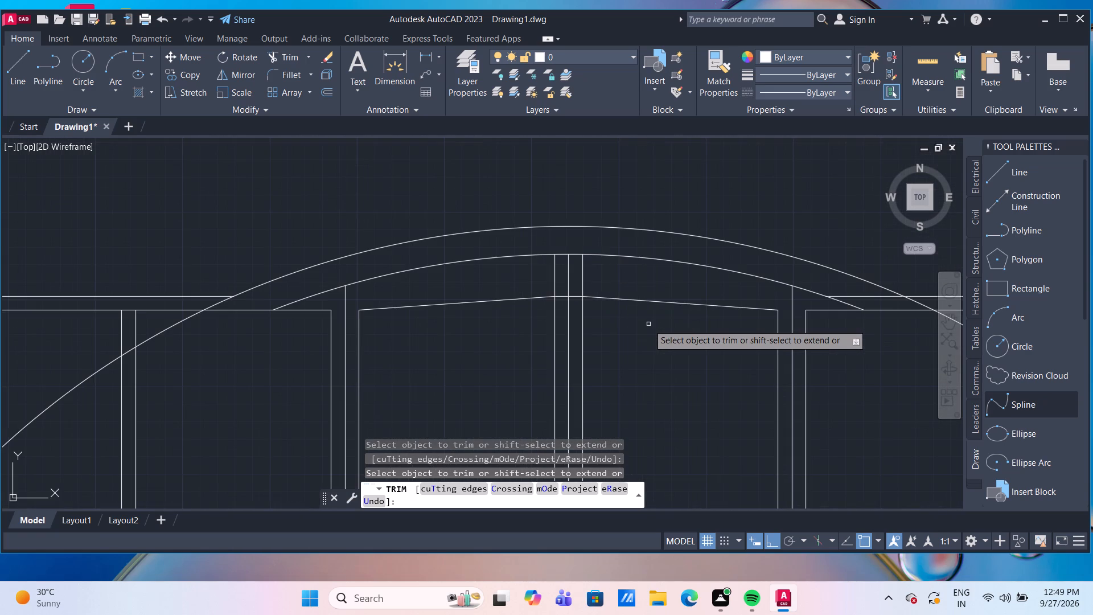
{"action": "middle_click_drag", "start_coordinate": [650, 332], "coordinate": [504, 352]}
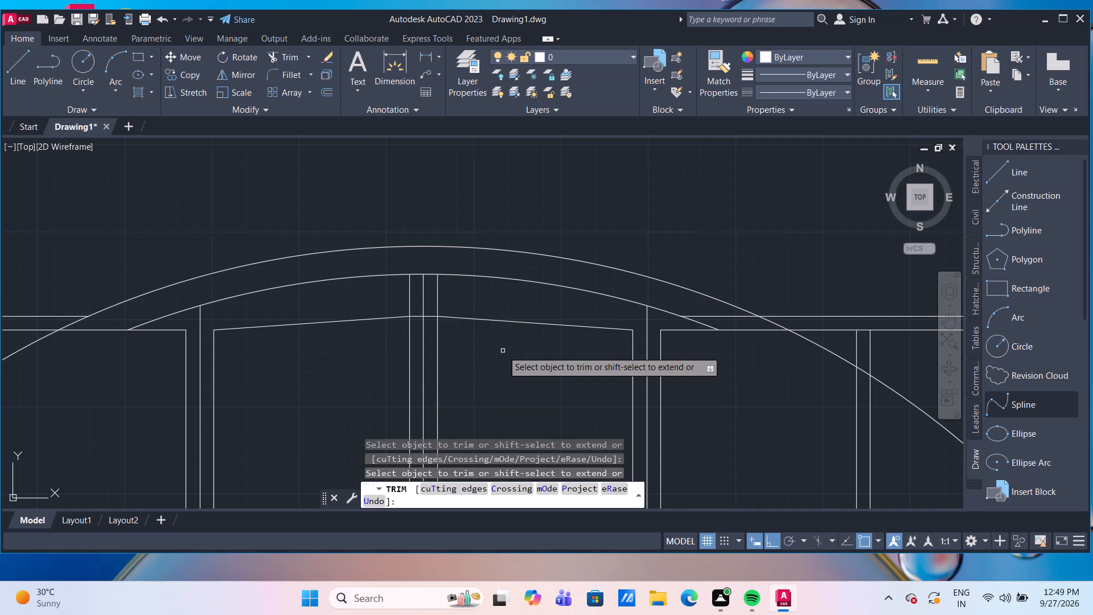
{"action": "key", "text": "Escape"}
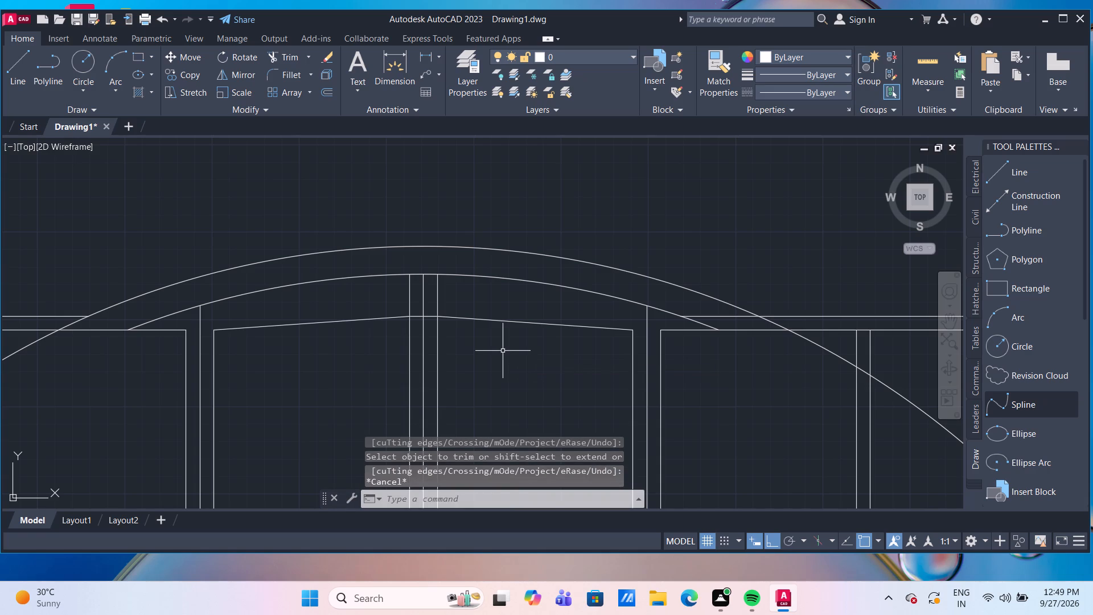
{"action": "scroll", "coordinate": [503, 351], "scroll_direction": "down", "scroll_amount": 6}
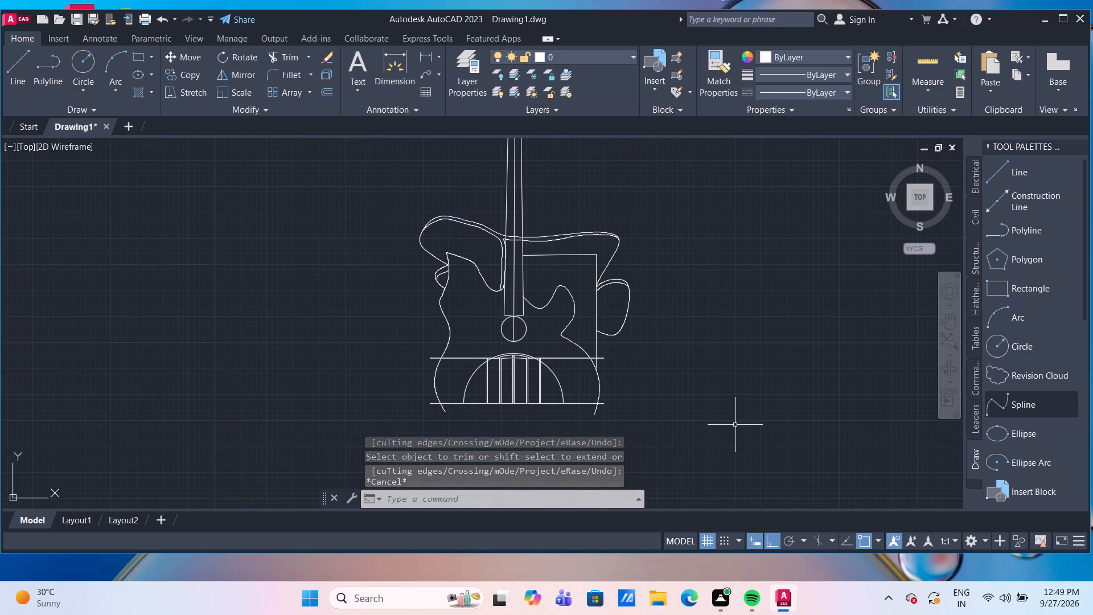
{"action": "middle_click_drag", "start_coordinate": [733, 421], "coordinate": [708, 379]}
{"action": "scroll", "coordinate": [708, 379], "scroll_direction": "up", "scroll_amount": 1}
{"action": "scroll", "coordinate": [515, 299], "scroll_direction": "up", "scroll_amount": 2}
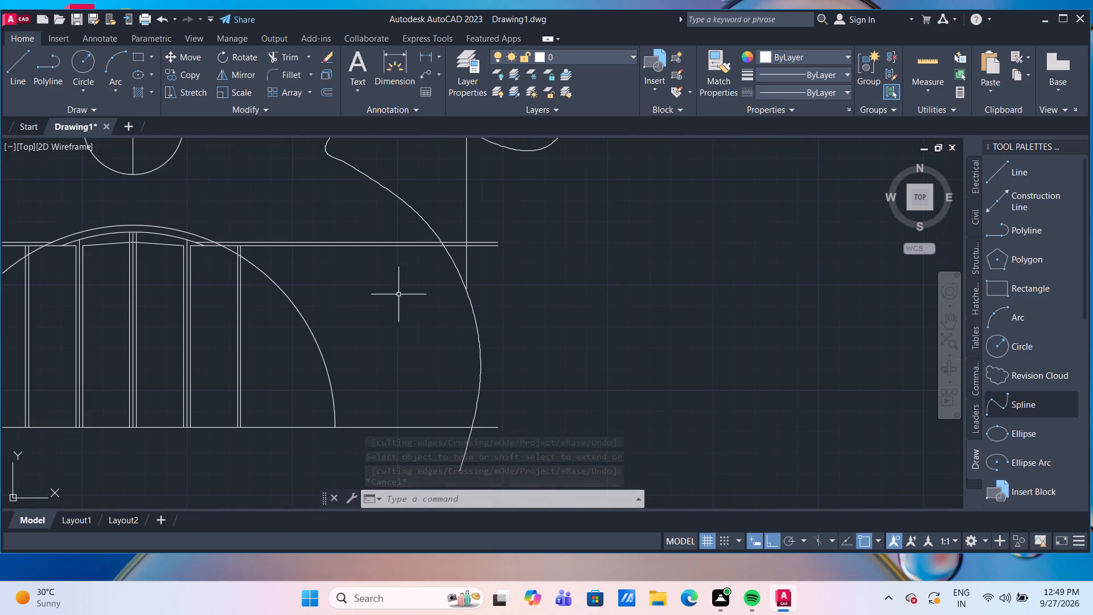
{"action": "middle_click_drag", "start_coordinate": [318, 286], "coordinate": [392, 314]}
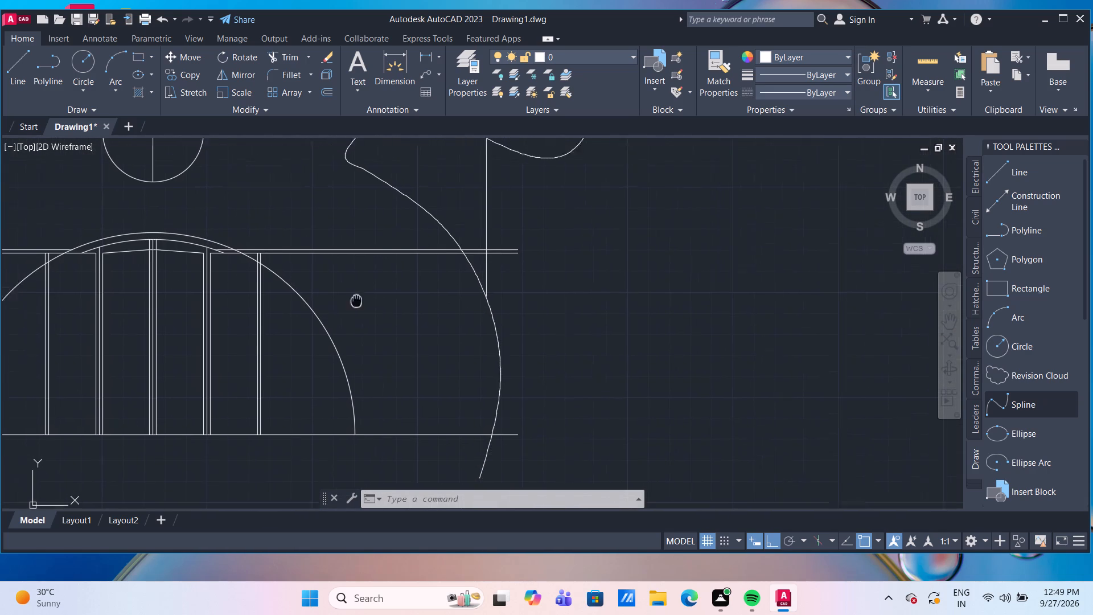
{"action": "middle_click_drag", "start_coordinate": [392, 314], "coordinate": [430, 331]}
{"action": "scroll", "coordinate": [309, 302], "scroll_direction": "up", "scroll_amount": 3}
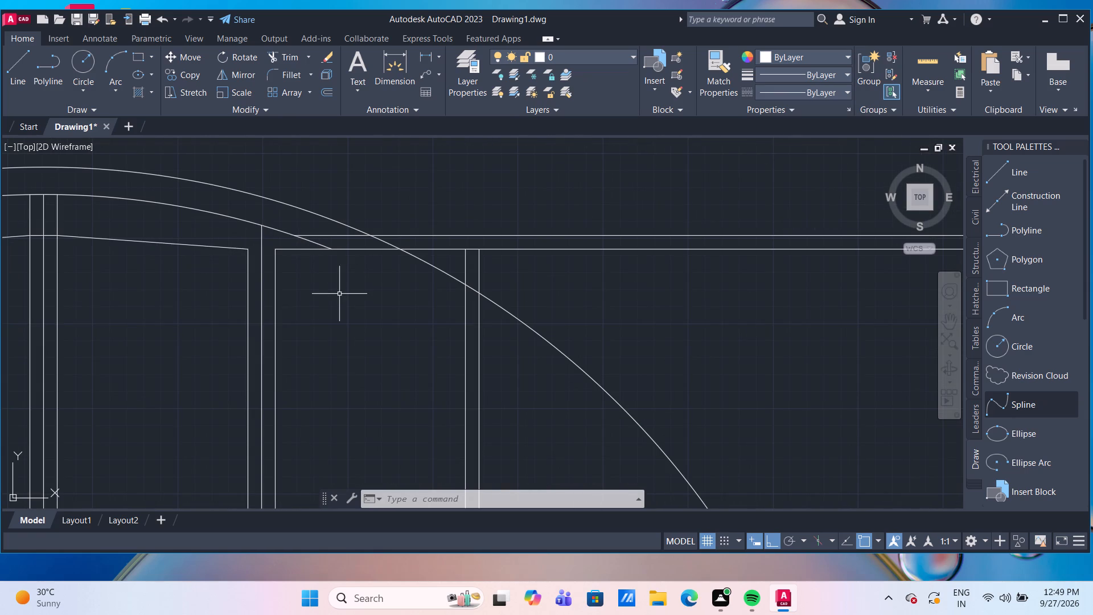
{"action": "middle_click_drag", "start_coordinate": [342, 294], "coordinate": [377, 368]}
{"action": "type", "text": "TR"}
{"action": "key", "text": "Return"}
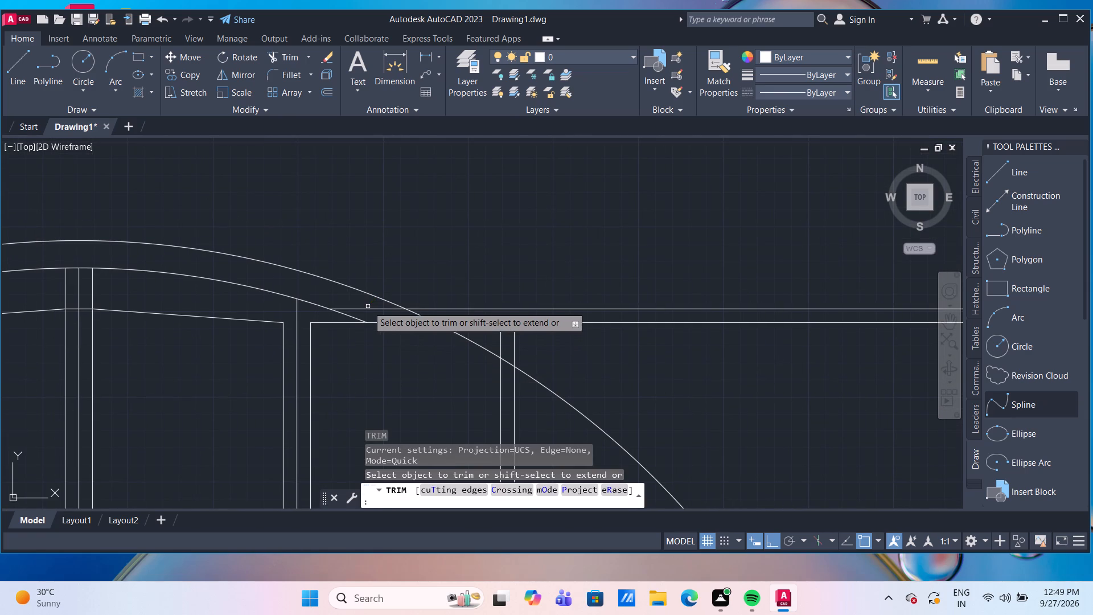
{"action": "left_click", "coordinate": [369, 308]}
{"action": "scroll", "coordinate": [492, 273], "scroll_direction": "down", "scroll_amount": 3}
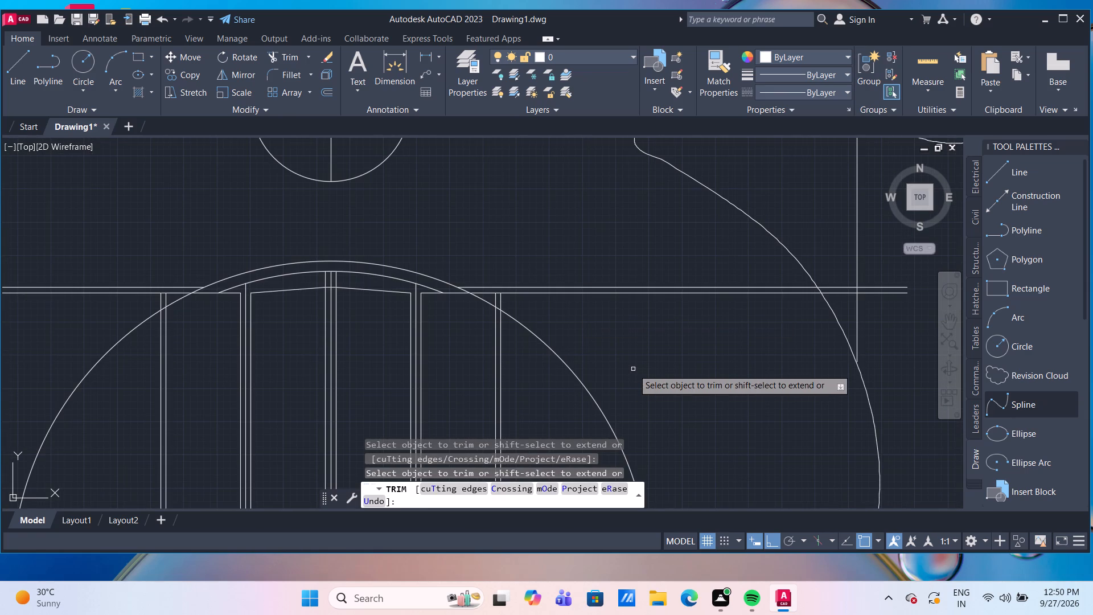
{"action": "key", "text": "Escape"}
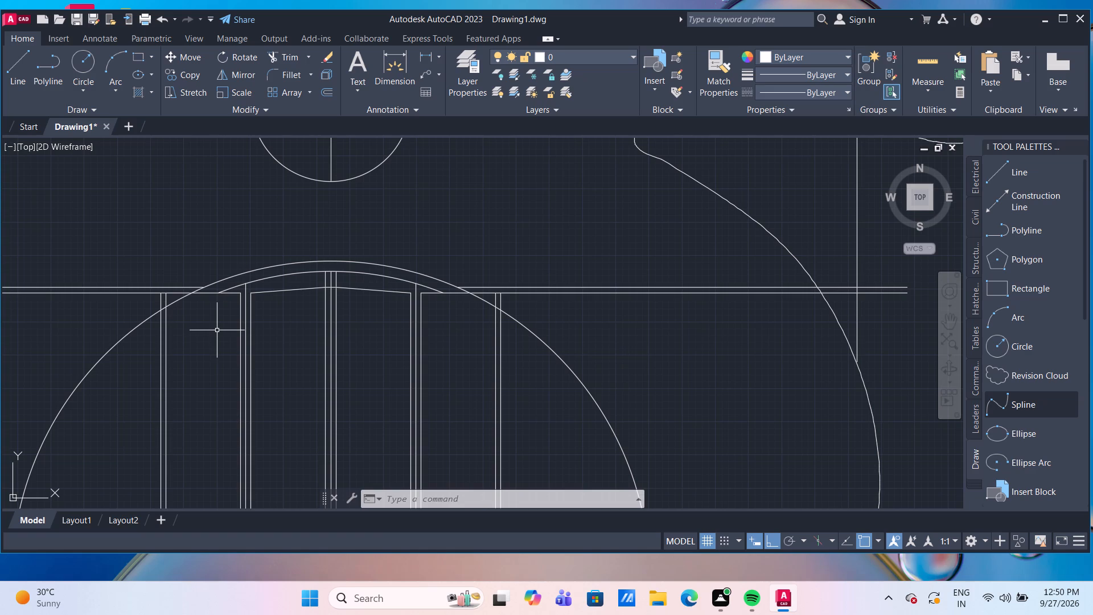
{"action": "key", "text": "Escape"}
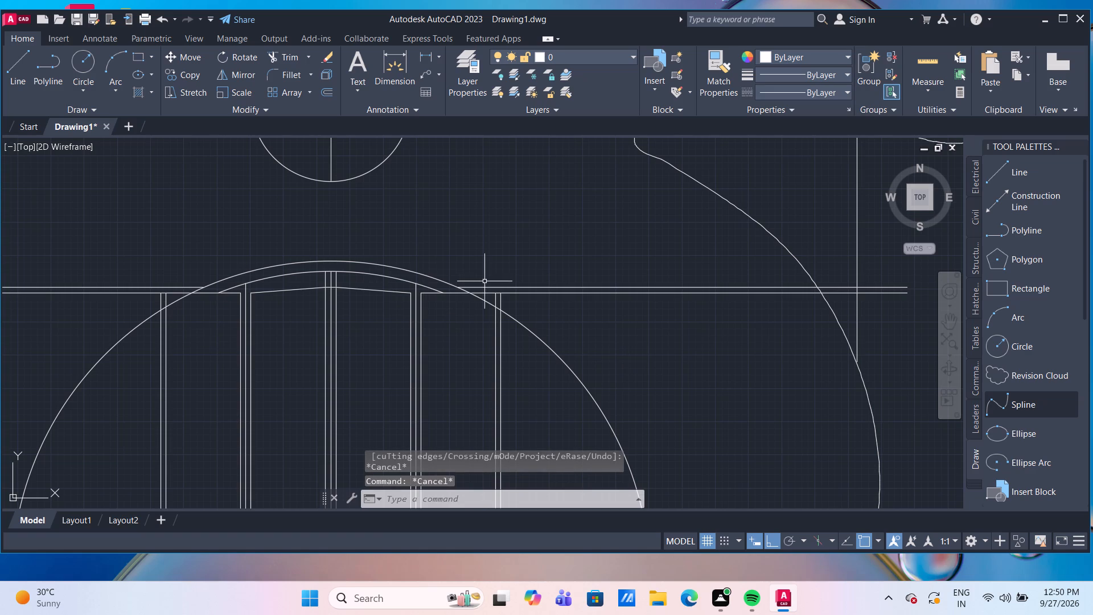
Extend the right-hand upper top line through both arcs and the centre bar to the middle line of the bar left of centre.
{"action": "scroll", "coordinate": [488, 283], "scroll_direction": "up", "scroll_amount": 2}
{"action": "scroll", "coordinate": [483, 291], "scroll_direction": "down", "scroll_amount": 1}
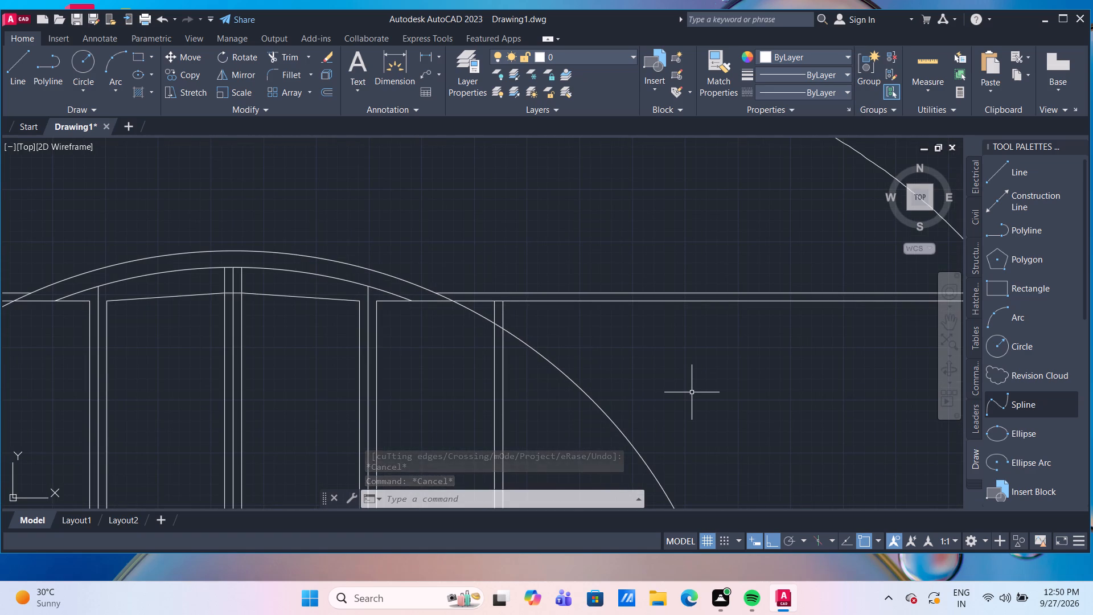
{"action": "type", "text": "EX"}
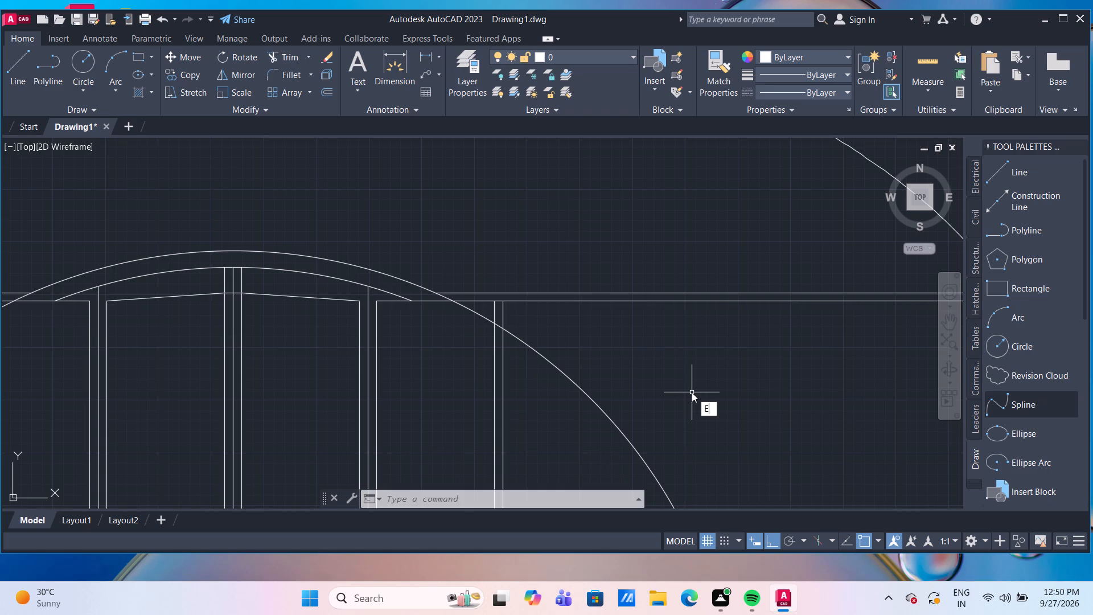
{"action": "key", "text": "Return"}
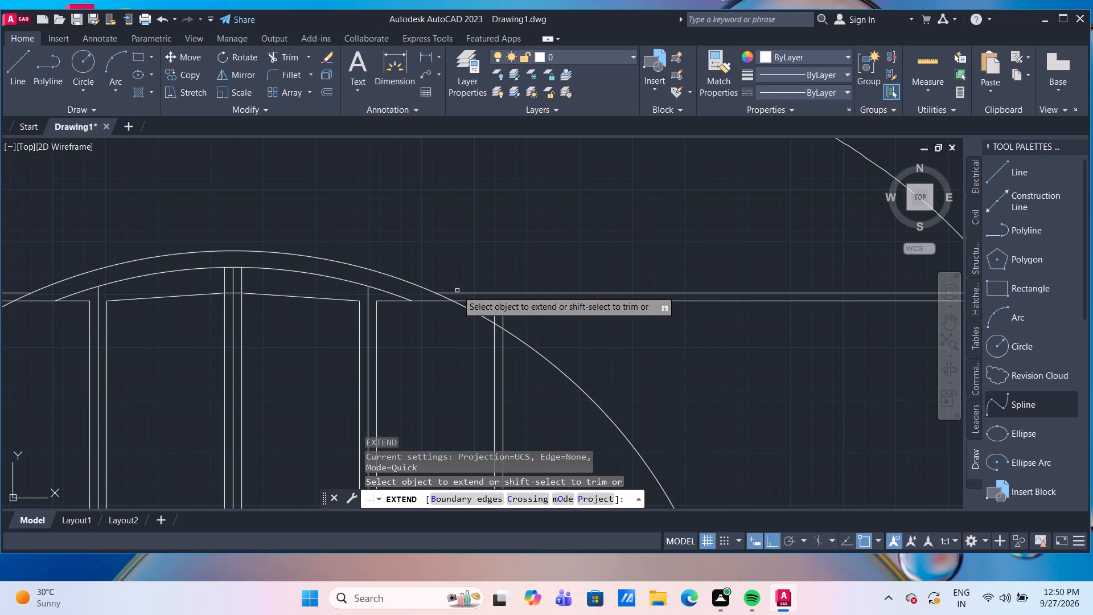
{"action": "left_click", "coordinate": [461, 291]}
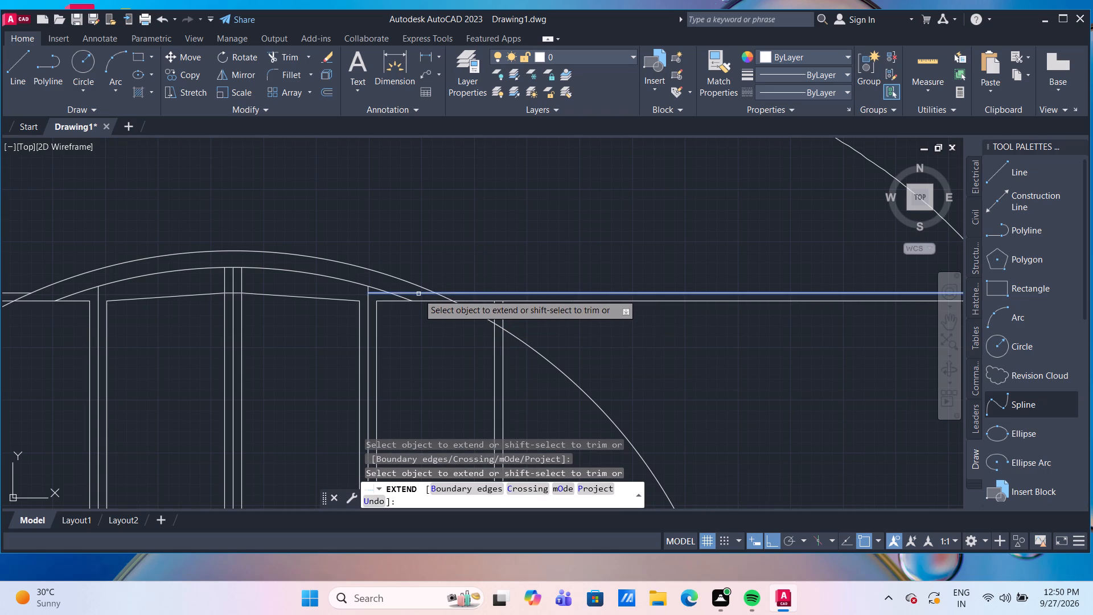
{"action": "left_click", "coordinate": [418, 294]}
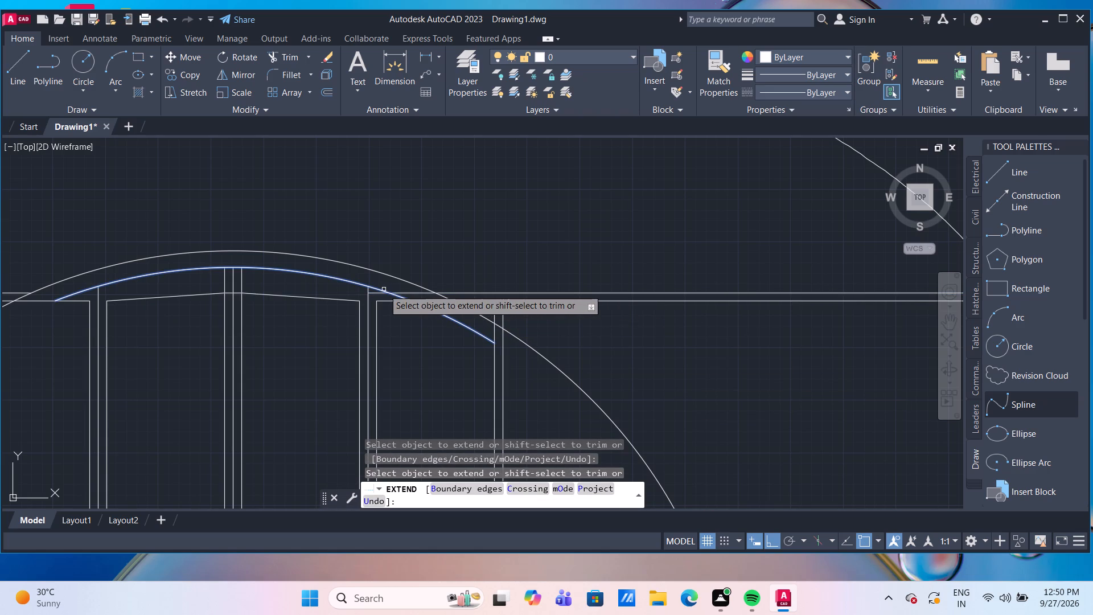
{"action": "left_click", "coordinate": [377, 294]}
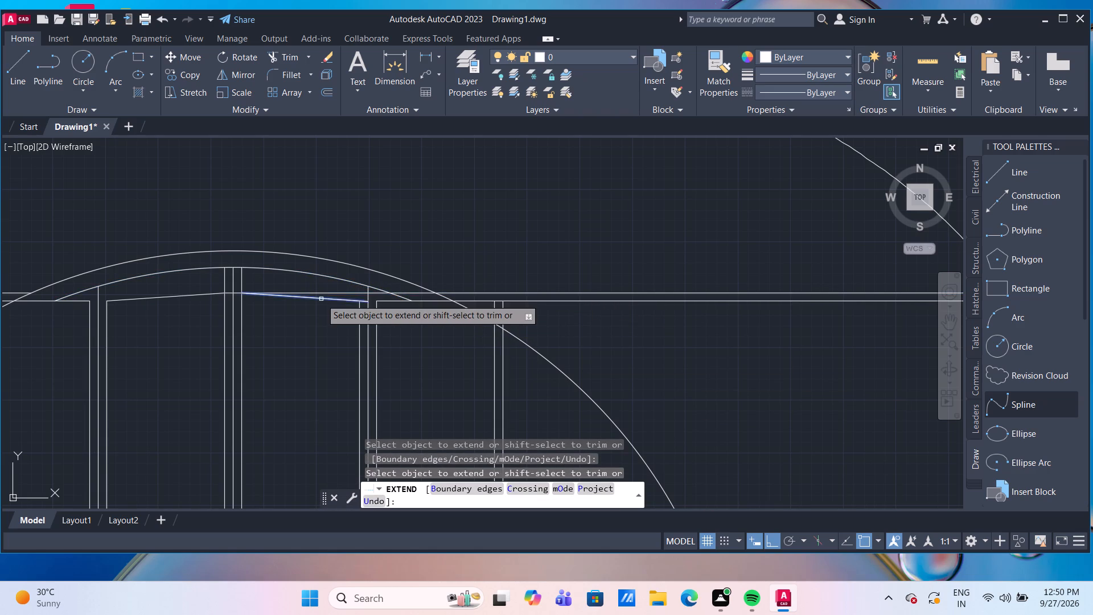
{"action": "left_click", "coordinate": [318, 293]}
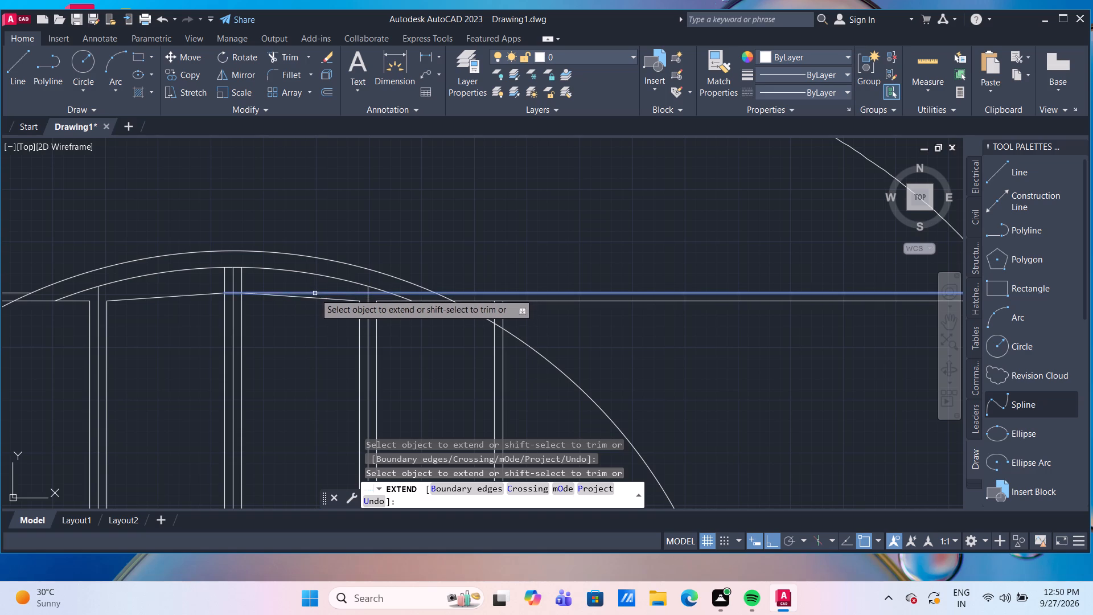
{"action": "left_click", "coordinate": [314, 293]}
{"action": "left_click", "coordinate": [303, 292]}
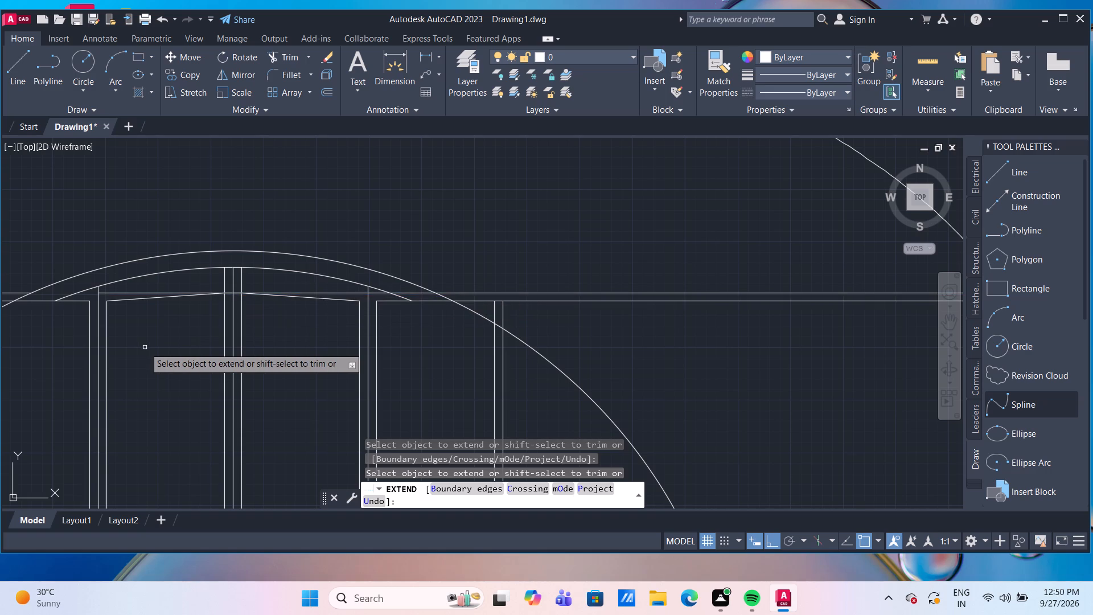
{"action": "key", "text": "Escape"}
Offset the extended upper top line upward by 50.
{"action": "key", "text": "o"}
{"action": "key", "text": "Return"}
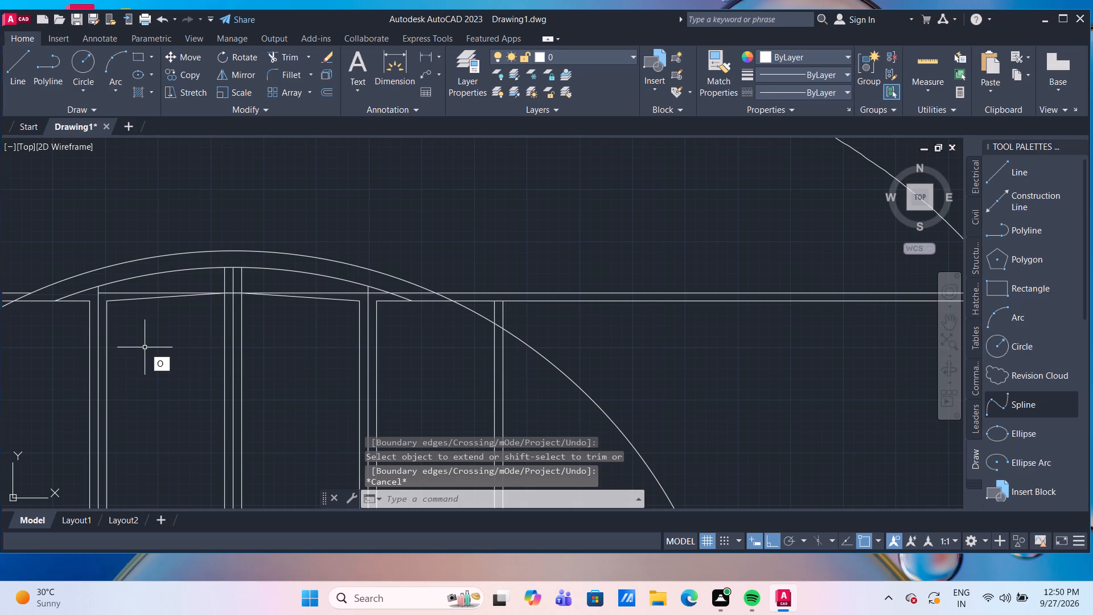
{"action": "key", "text": "Return"}
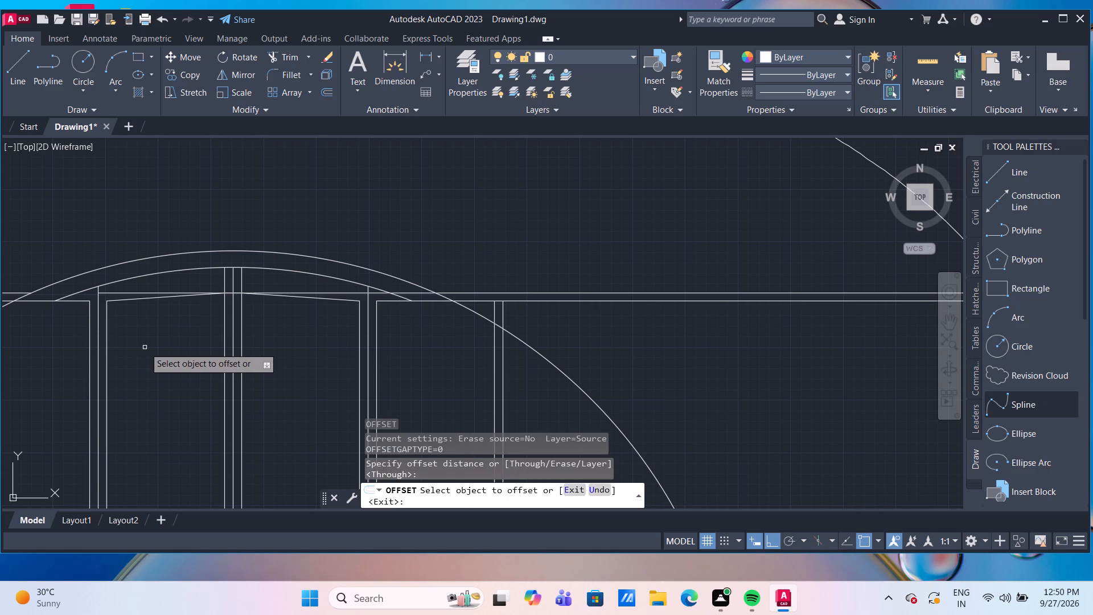
{"action": "left_click", "coordinate": [135, 293]}
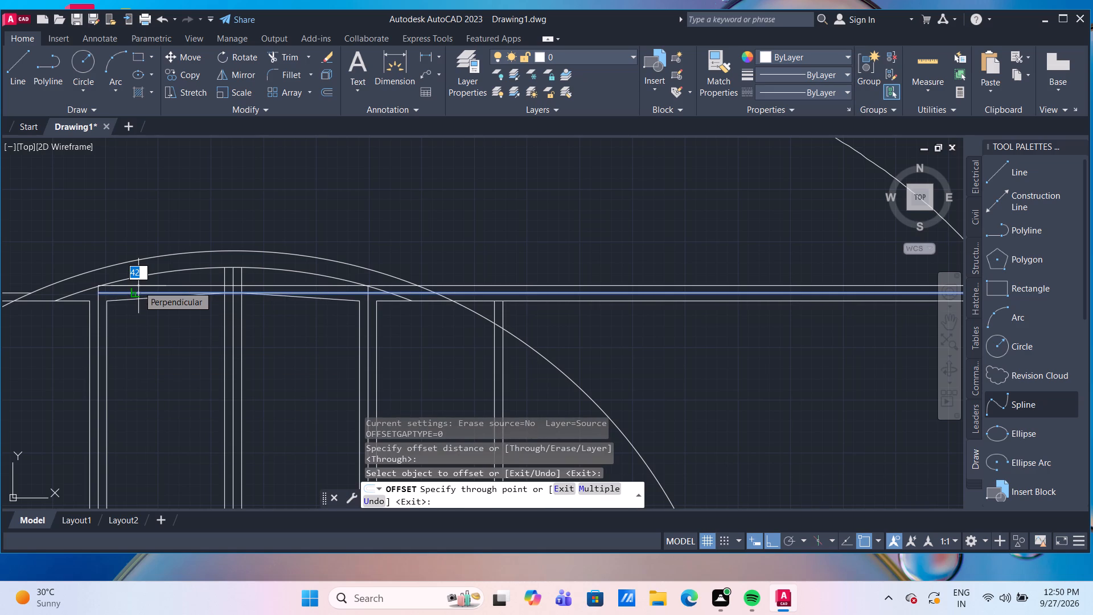
{"action": "type", "text": "50"}
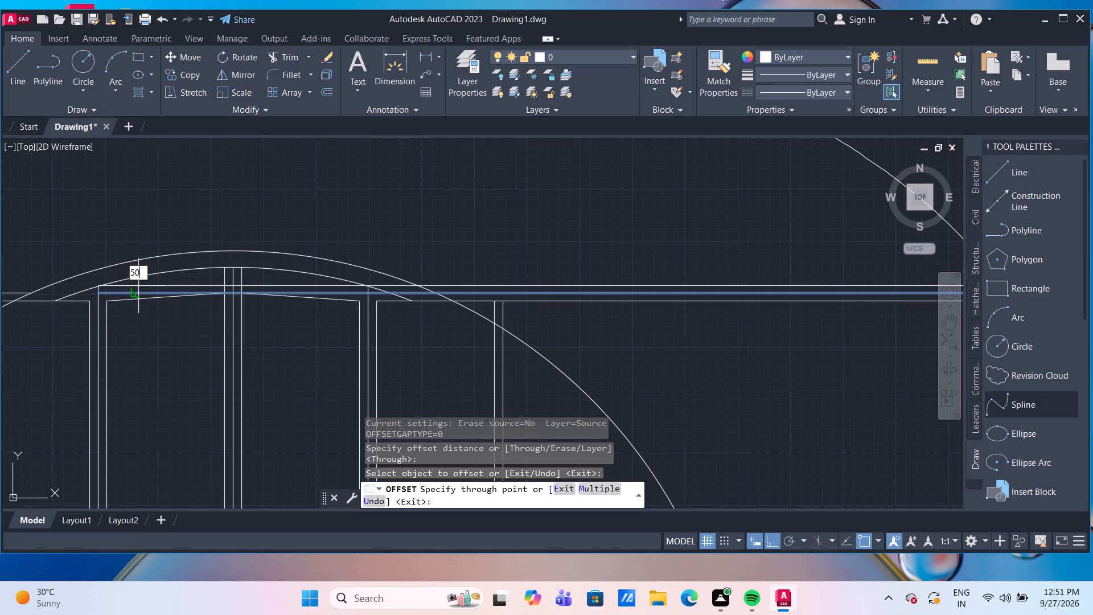
{"action": "key", "text": "Return"}
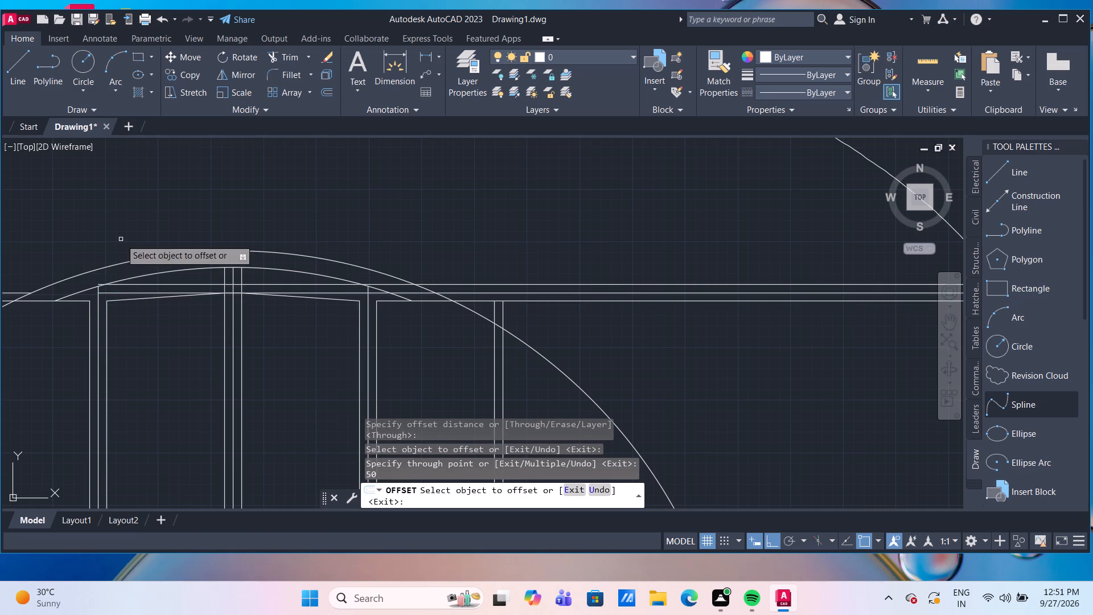
{"action": "key", "text": "Escape"}
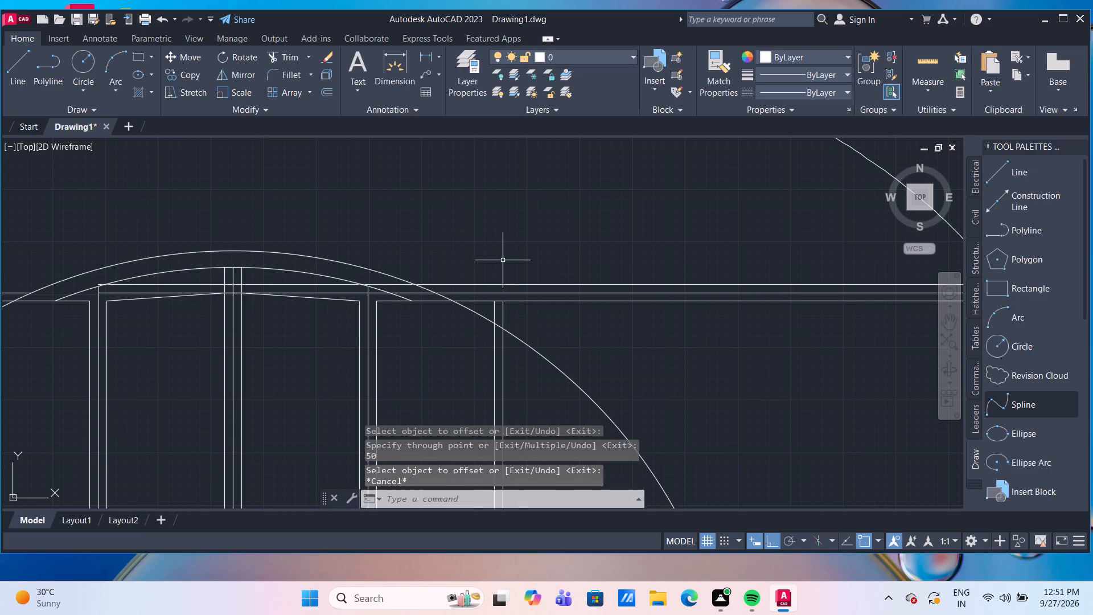
Trim the new offset line's part beyond the outer arc on the right side.
{"action": "type", "text": "TR"}
{"action": "key", "text": "Return"}
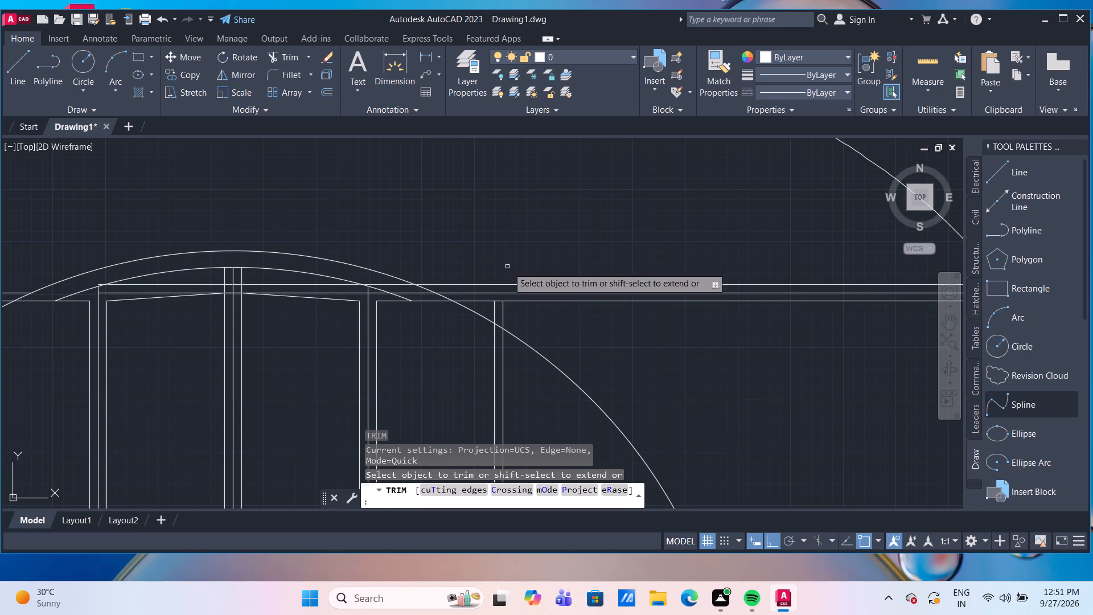
{"action": "left_click", "coordinate": [513, 284]}
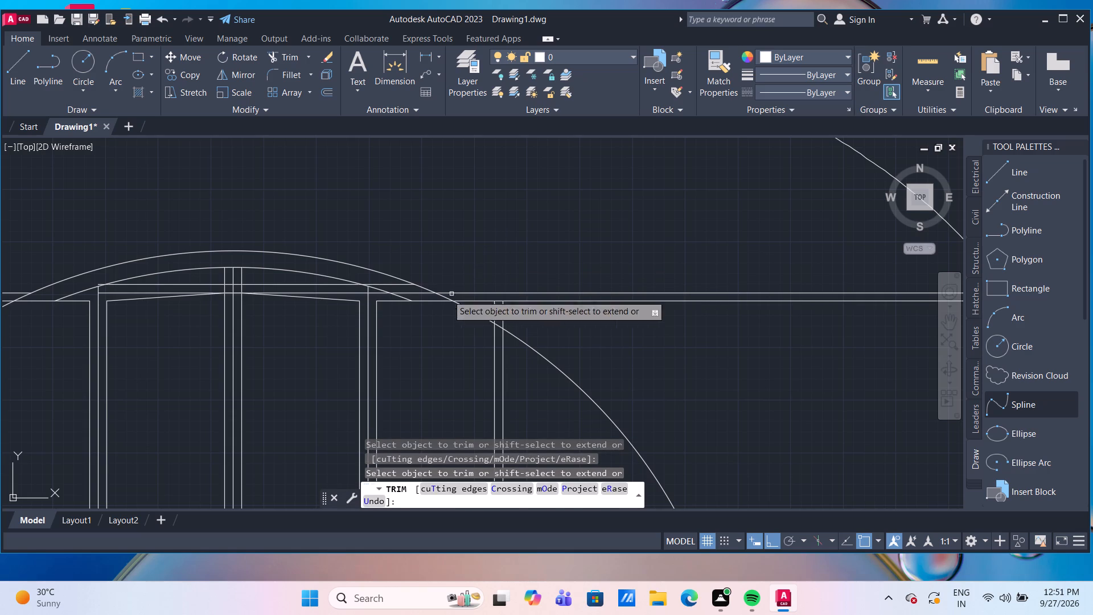
Remove the two sloped lines running from the centre bar to the bars on either side of it.
{"action": "scroll", "coordinate": [278, 315], "scroll_direction": "up", "scroll_amount": 1}
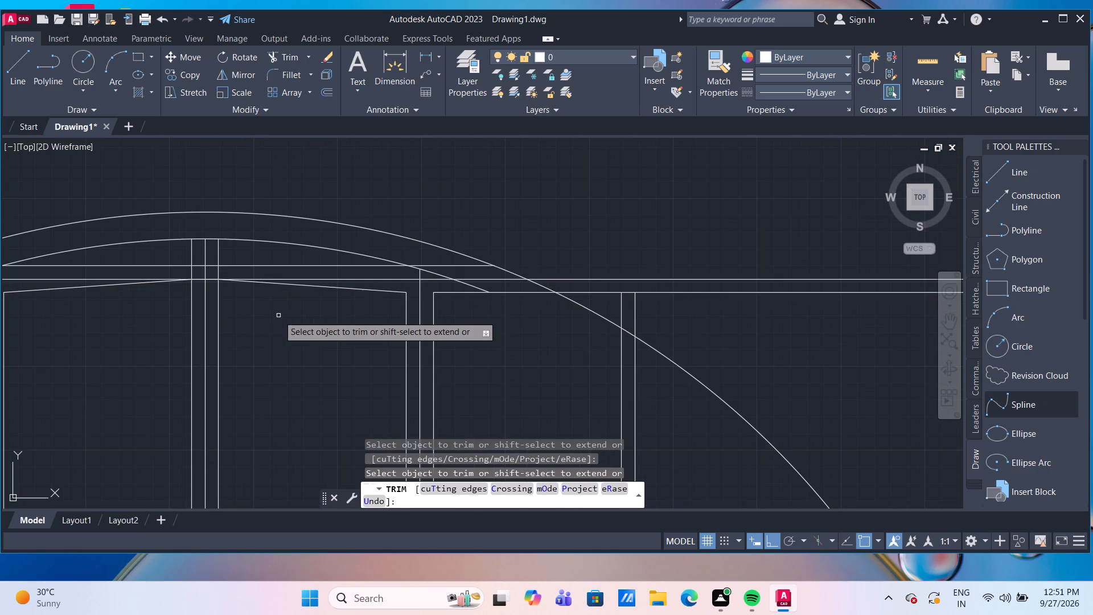
{"action": "left_click", "coordinate": [382, 292]}
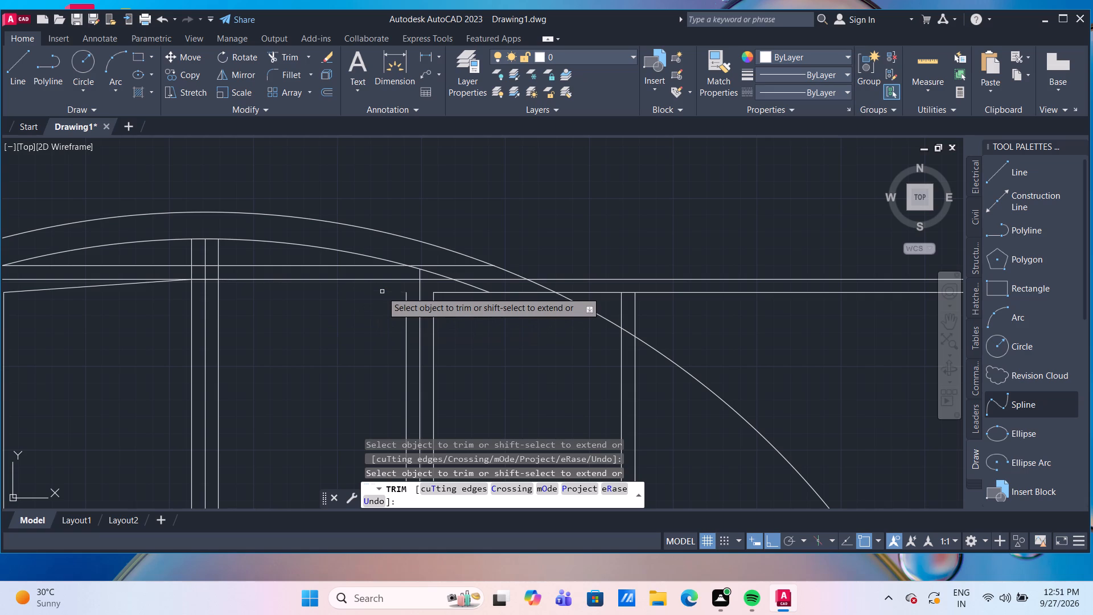
{"action": "scroll", "coordinate": [382, 292], "scroll_direction": "down", "scroll_amount": 1}
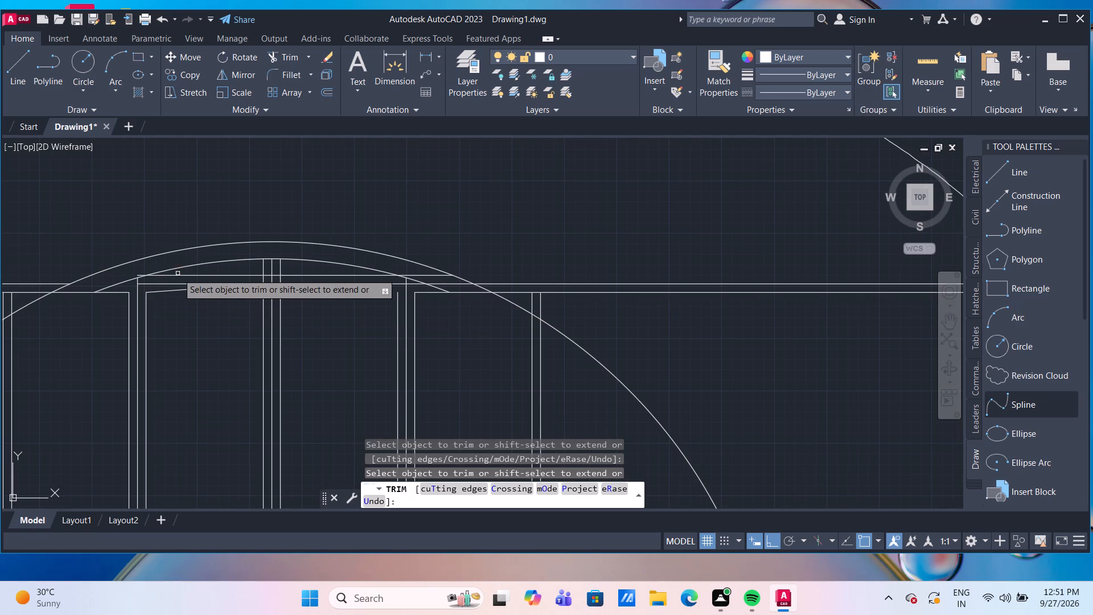
{"action": "left_click", "coordinate": [176, 289]}
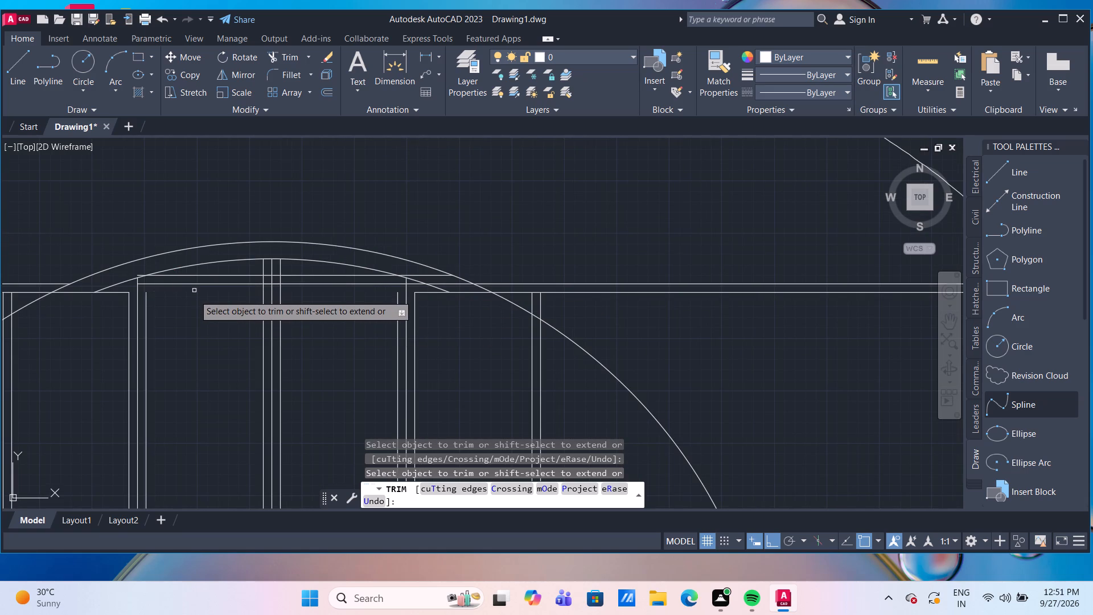
Extend the inner edge line of each bar flanking the centre up to the upper top line.
{"action": "scroll", "coordinate": [183, 278], "scroll_direction": "up", "scroll_amount": 2}
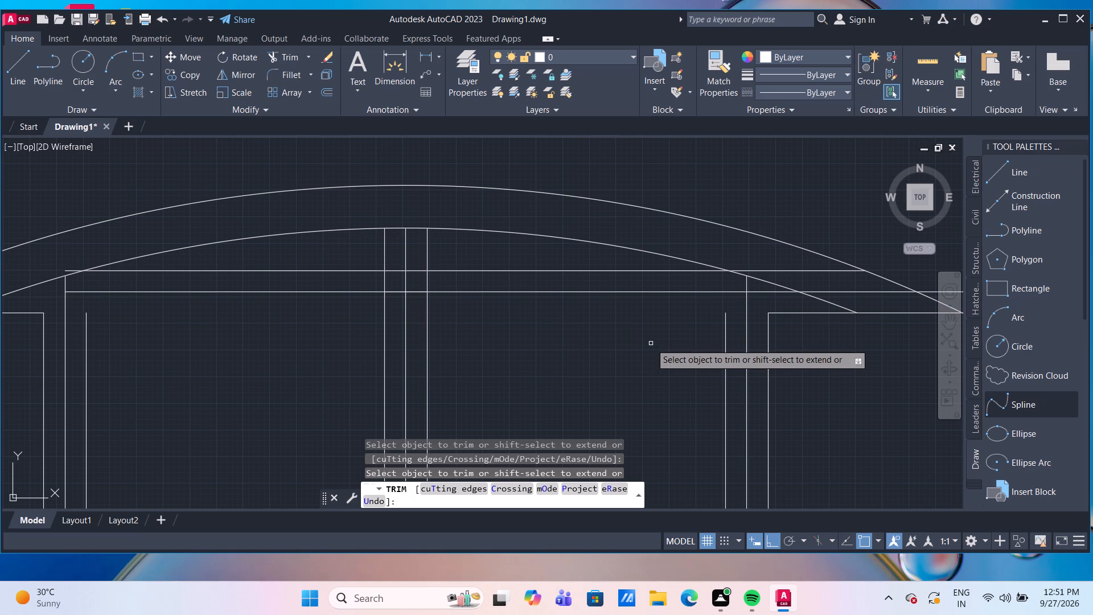
{"action": "left_click", "coordinate": [727, 342], "text": "shift"}
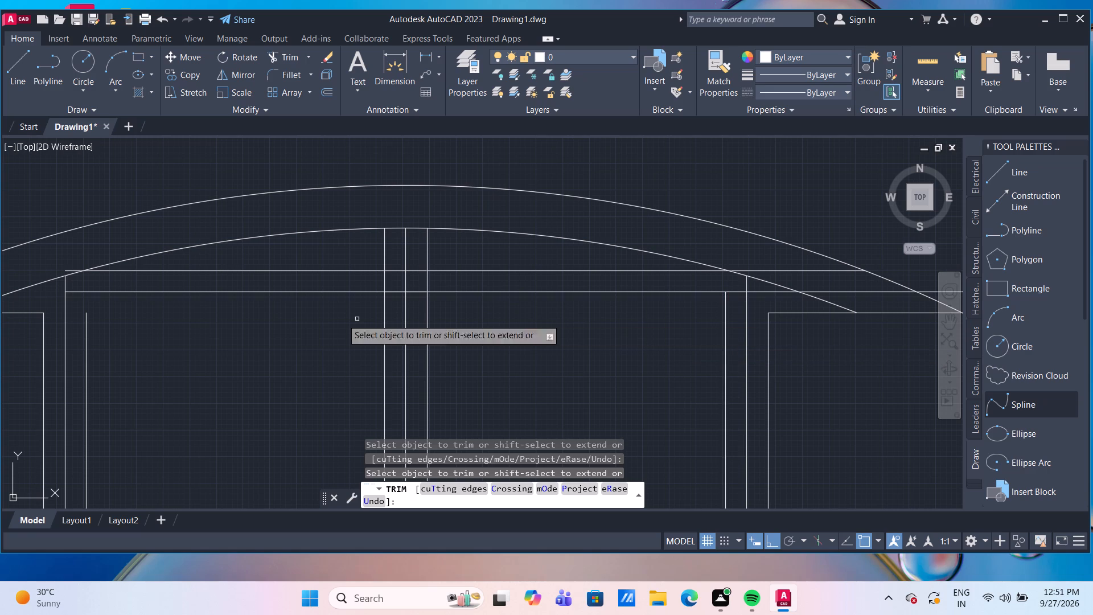
{"action": "left_click", "coordinate": [86, 350], "text": "shift"}
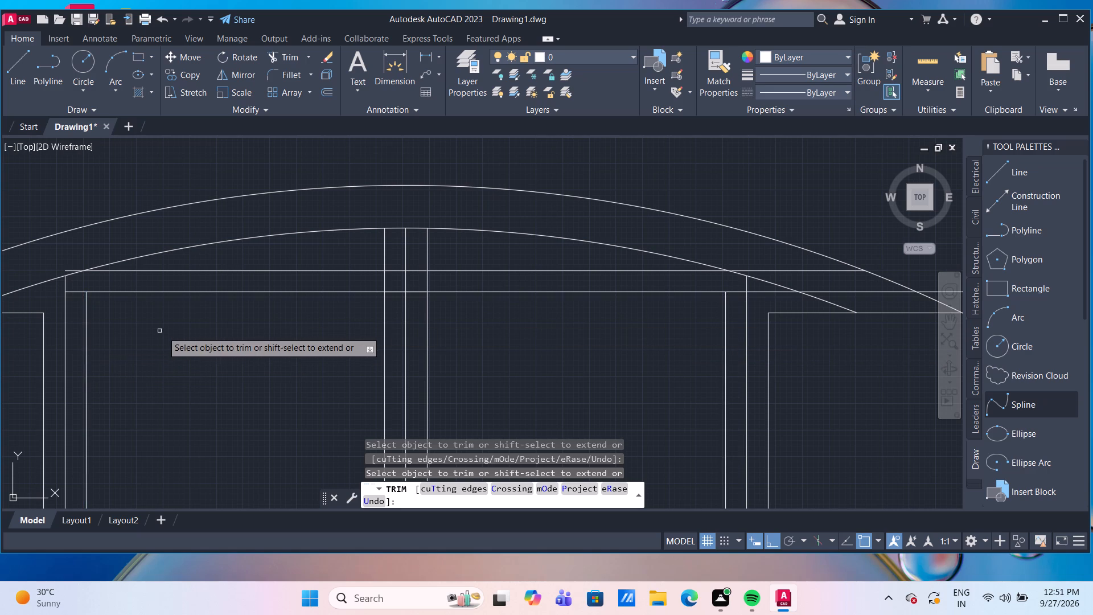
{"action": "scroll", "coordinate": [176, 329], "scroll_direction": "down", "scroll_amount": 1}
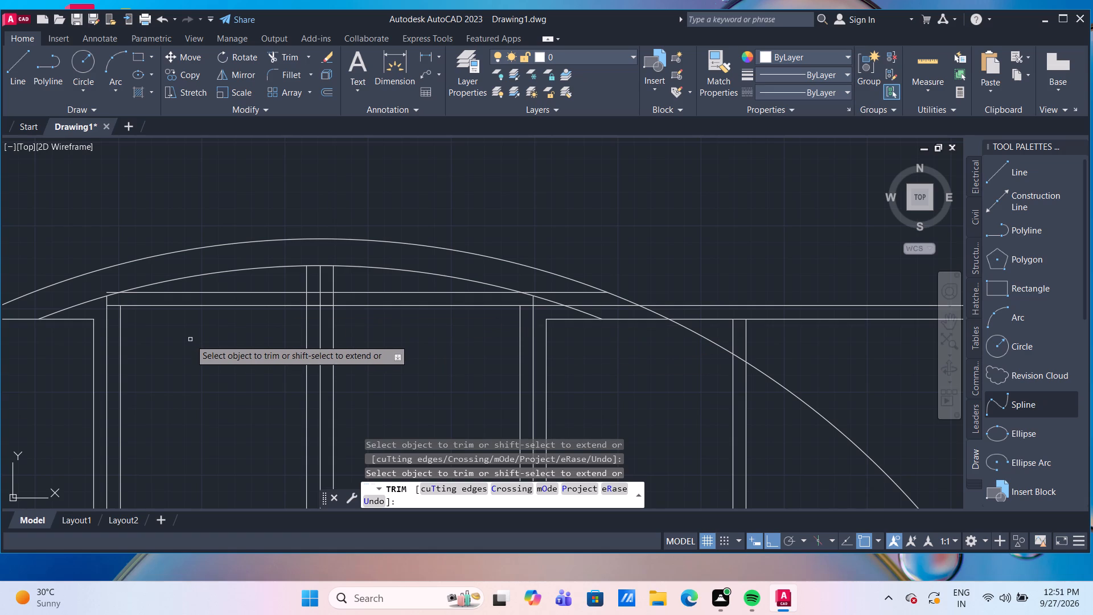
Trim the new offset line between the centre bar and left flanking bar, plus the upper top line across that flanking bar.
{"action": "left_click", "coordinate": [271, 294]}
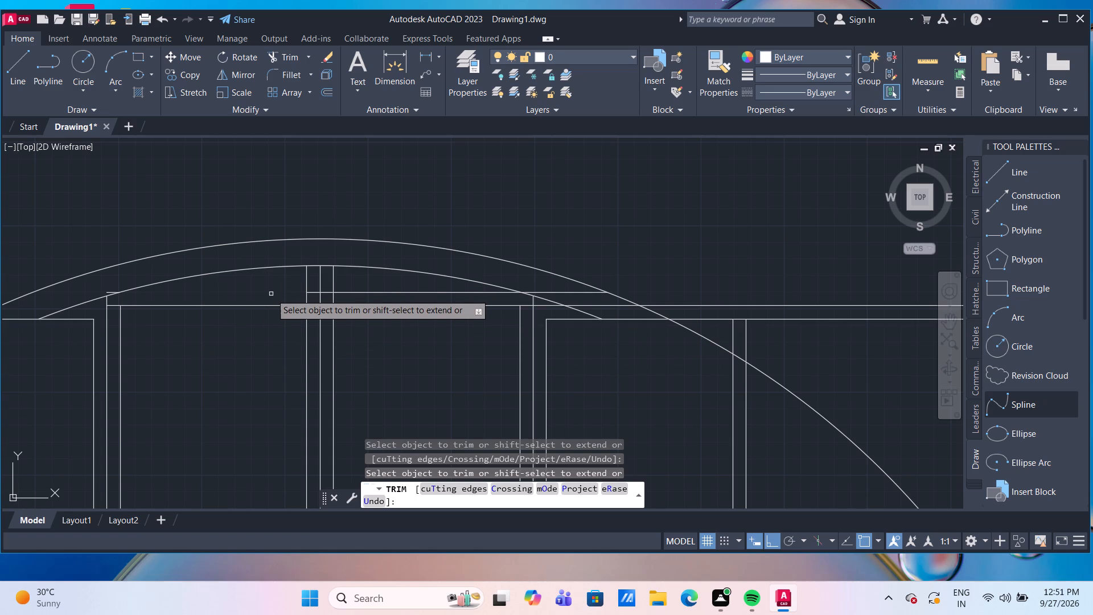
{"action": "scroll", "coordinate": [102, 266], "scroll_direction": "up", "scroll_amount": 1}
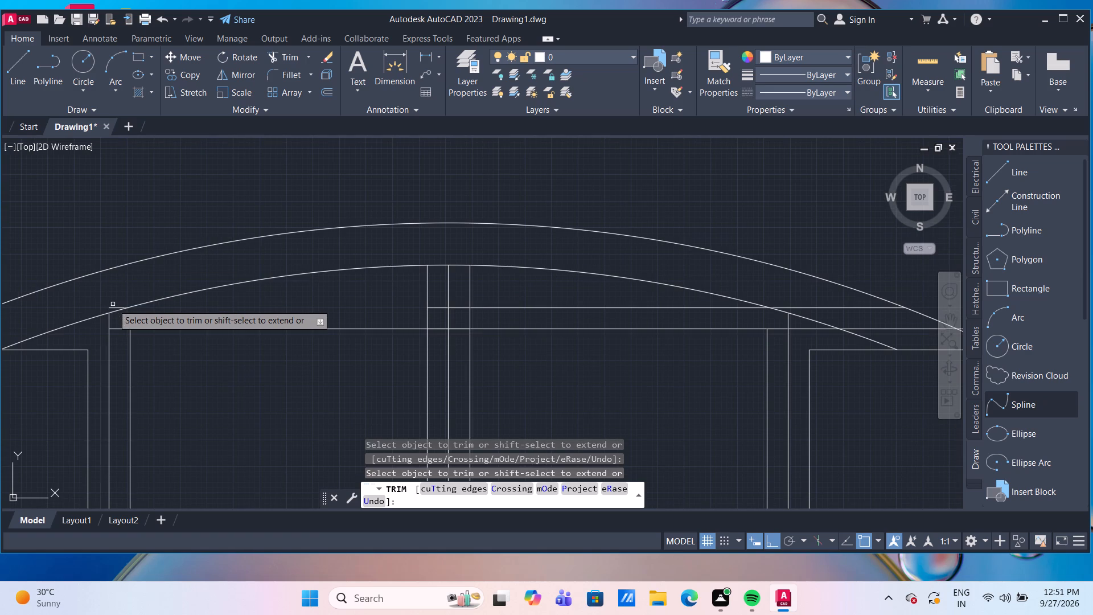
{"action": "left_click", "coordinate": [113, 307]}
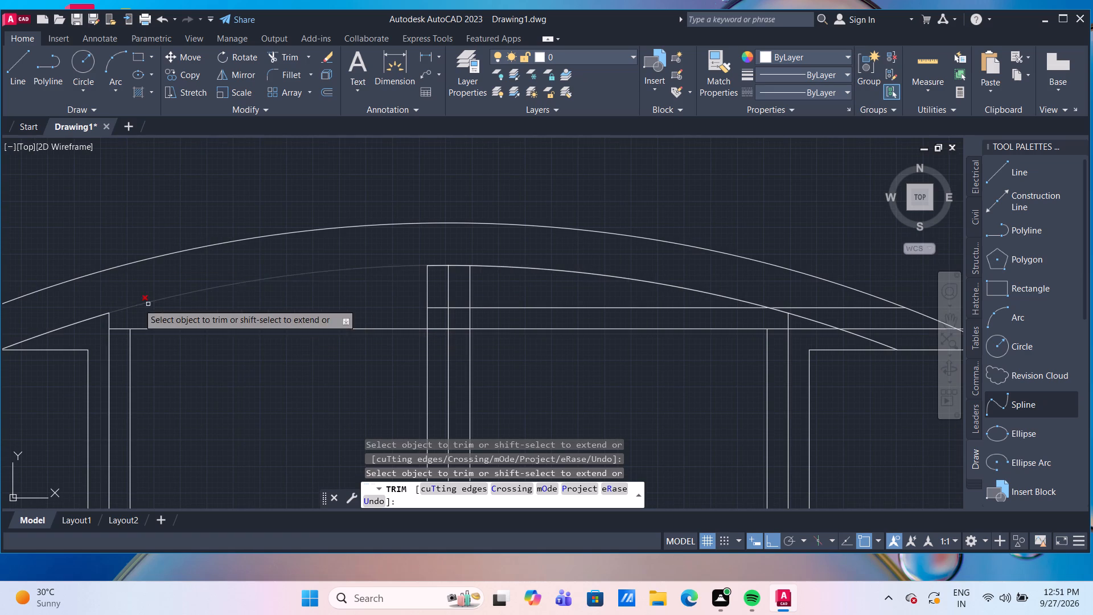
{"action": "left_click", "coordinate": [121, 329]}
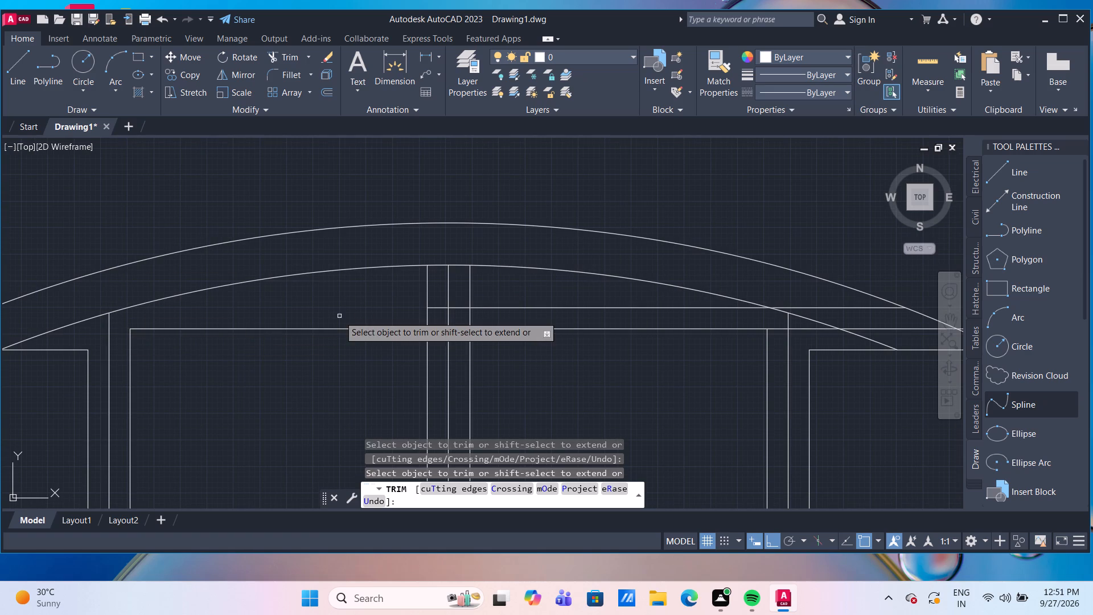
Trim the upper top line from the right flanking bar's inner edge out to the outer arc.
{"action": "scroll", "coordinate": [339, 316], "scroll_direction": "down", "scroll_amount": 3}
{"action": "scroll", "coordinate": [435, 333], "scroll_direction": "up", "scroll_amount": 1}
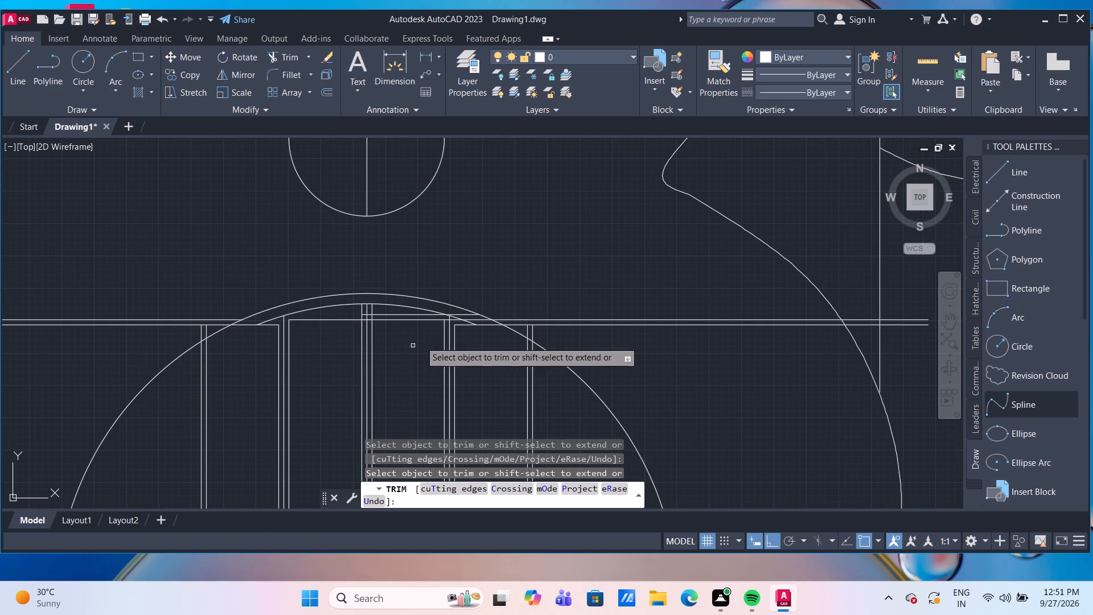
{"action": "scroll", "coordinate": [496, 343], "scroll_direction": "up", "scroll_amount": 2}
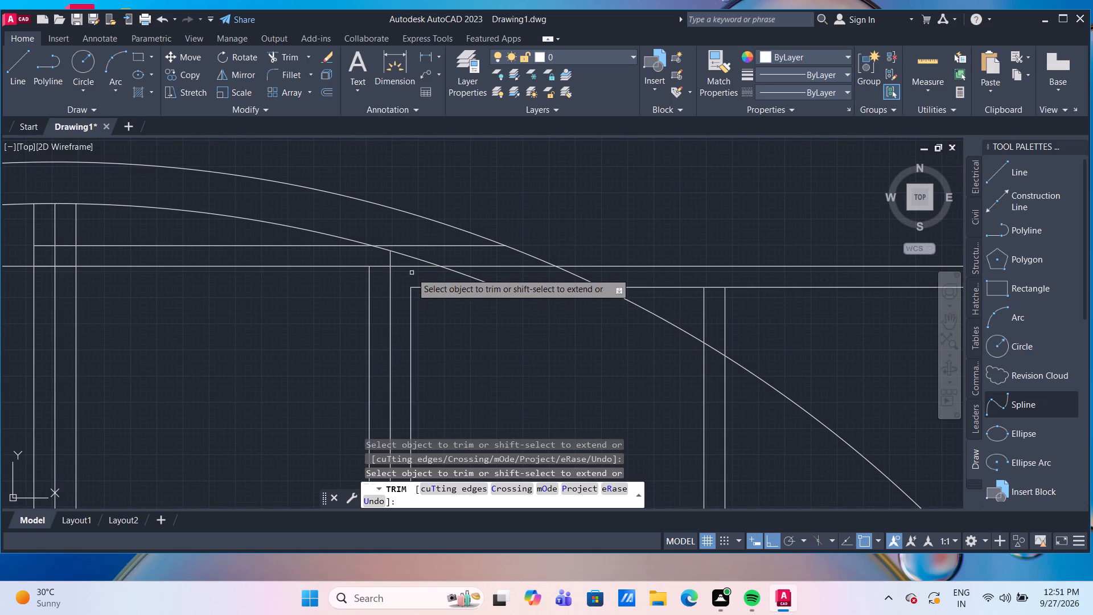
{"action": "left_click", "coordinate": [406, 266]}
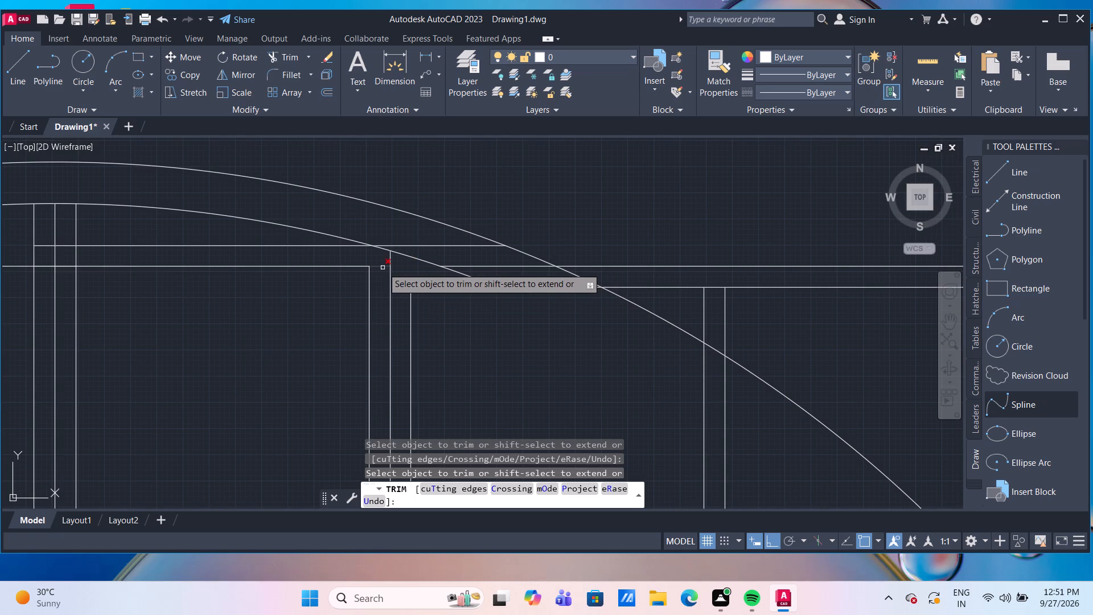
{"action": "left_click", "coordinate": [381, 268]}
{"action": "scroll", "coordinate": [455, 301], "scroll_direction": "down", "scroll_amount": 3}
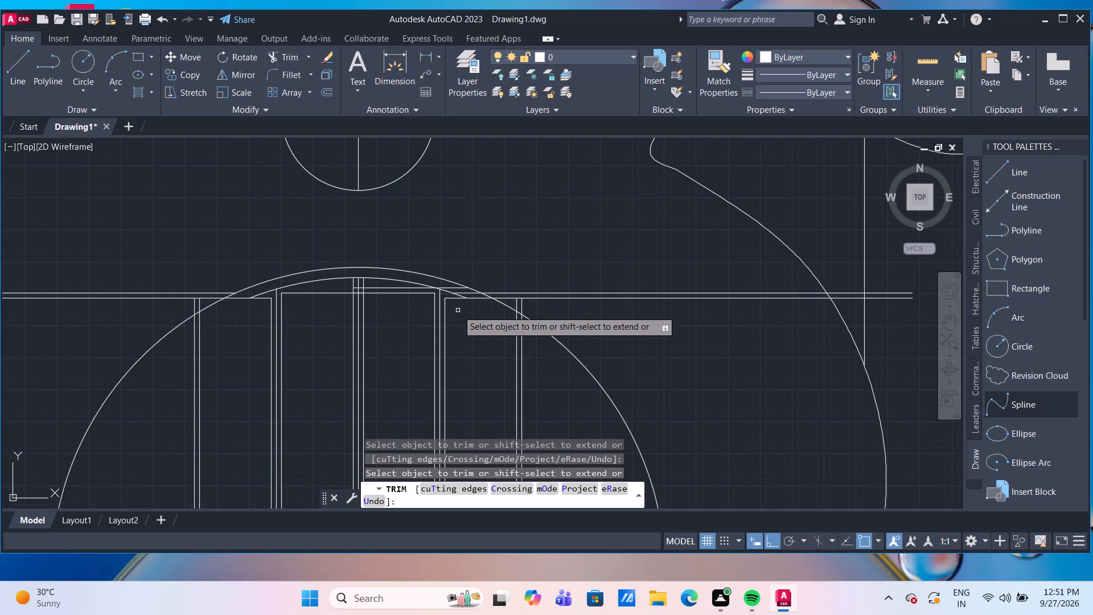
{"action": "scroll", "coordinate": [461, 296], "scroll_direction": "up", "scroll_amount": 3}
{"action": "scroll", "coordinate": [462, 296], "scroll_direction": "down", "scroll_amount": 3}
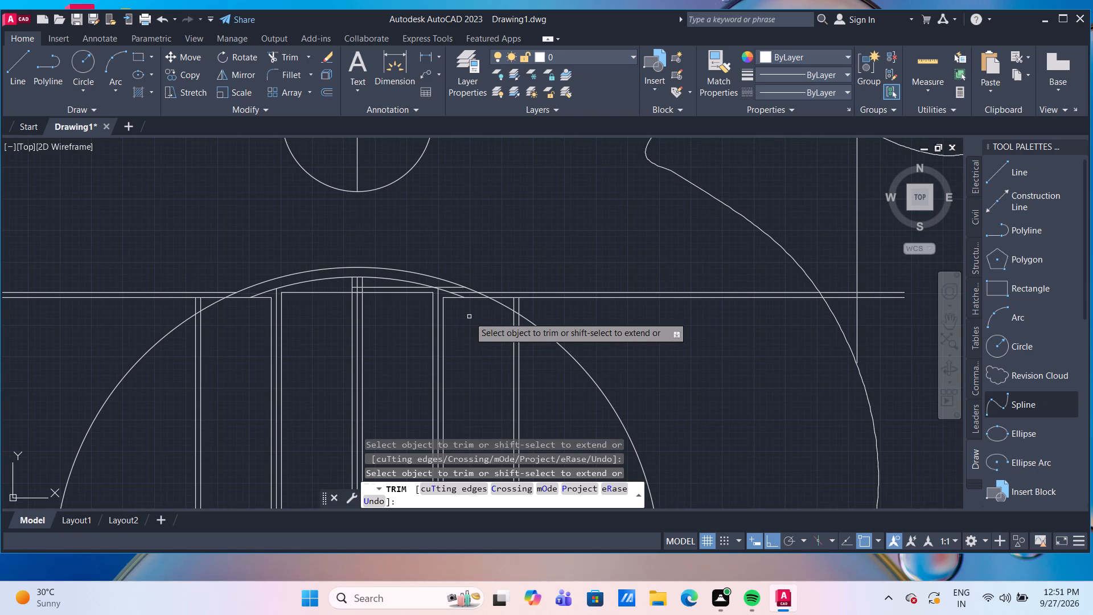
{"action": "scroll", "coordinate": [469, 312], "scroll_direction": "up", "scroll_amount": 3}
{"action": "left_click", "coordinate": [431, 238]}
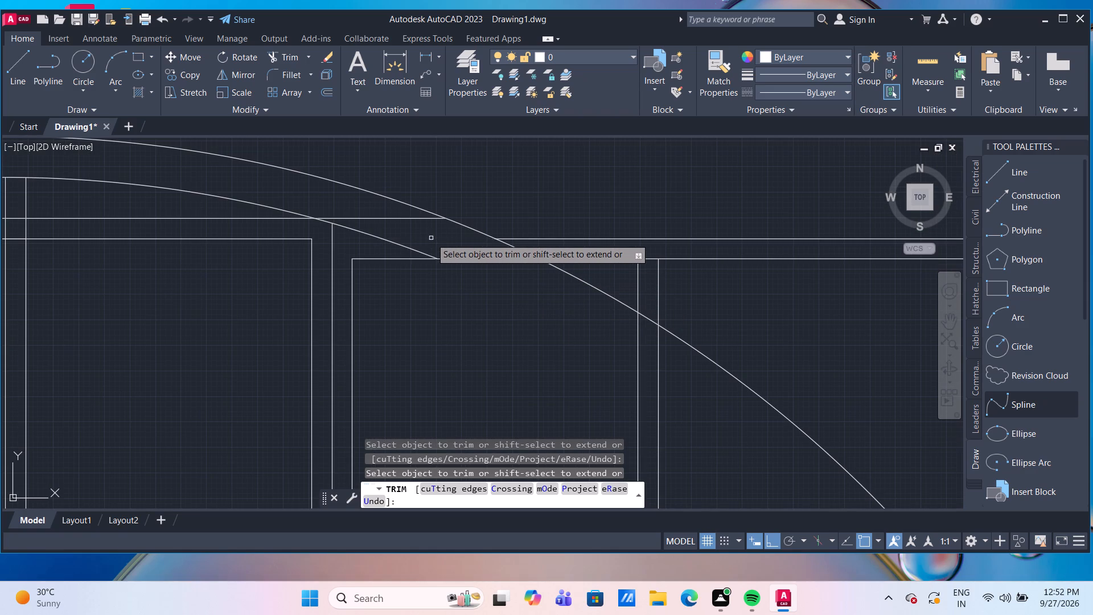
Trim away the offset line on the right of the centre bar, keeping only its part across the bar.
{"action": "scroll", "coordinate": [431, 238], "scroll_direction": "down", "scroll_amount": 3}
{"action": "scroll", "coordinate": [432, 237], "scroll_direction": "up", "scroll_amount": 2}
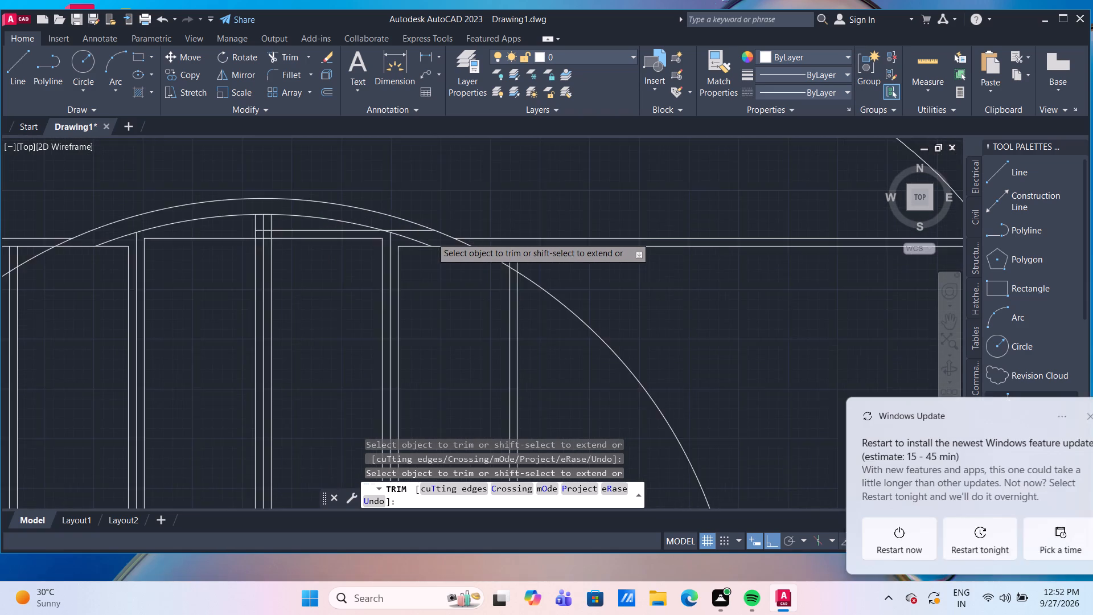
{"action": "left_click", "coordinate": [405, 225]}
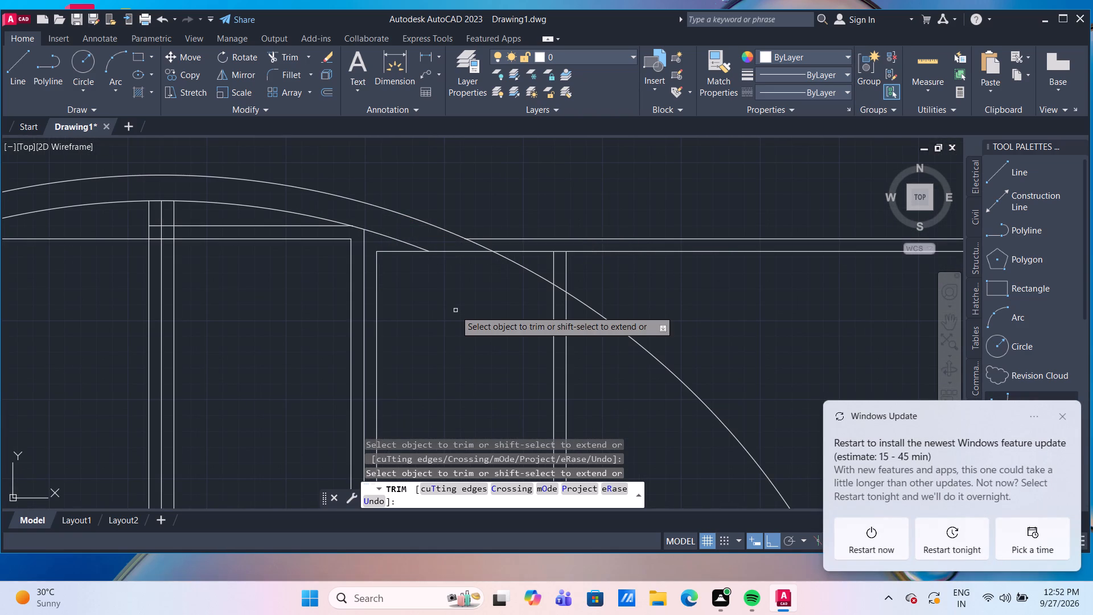
{"action": "scroll", "coordinate": [455, 310], "scroll_direction": "down", "scroll_amount": 2}
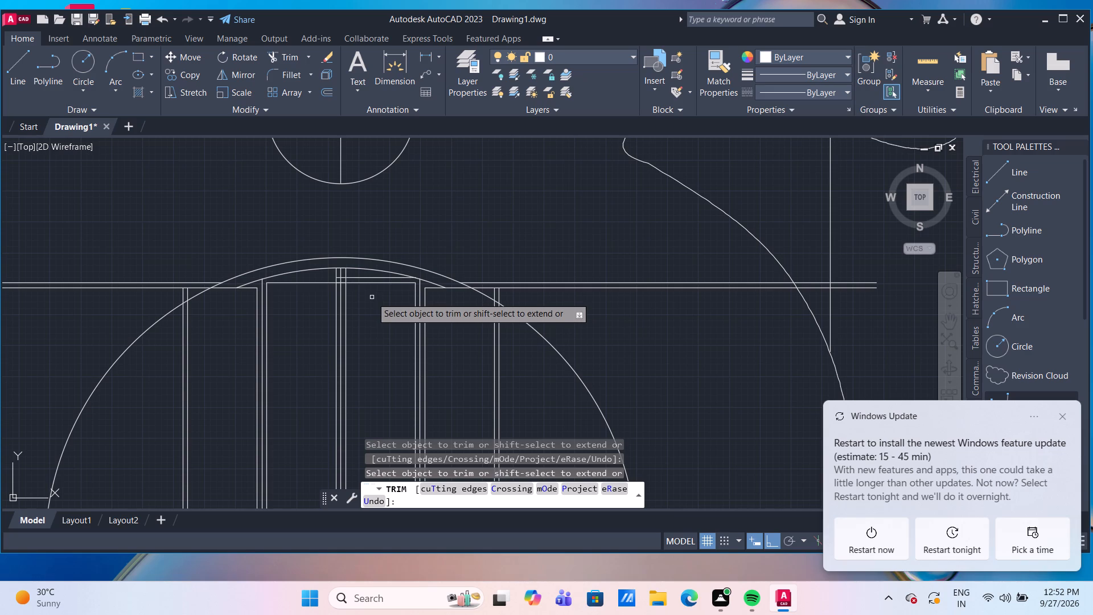
{"action": "scroll", "coordinate": [339, 276], "scroll_direction": "up", "scroll_amount": 3}
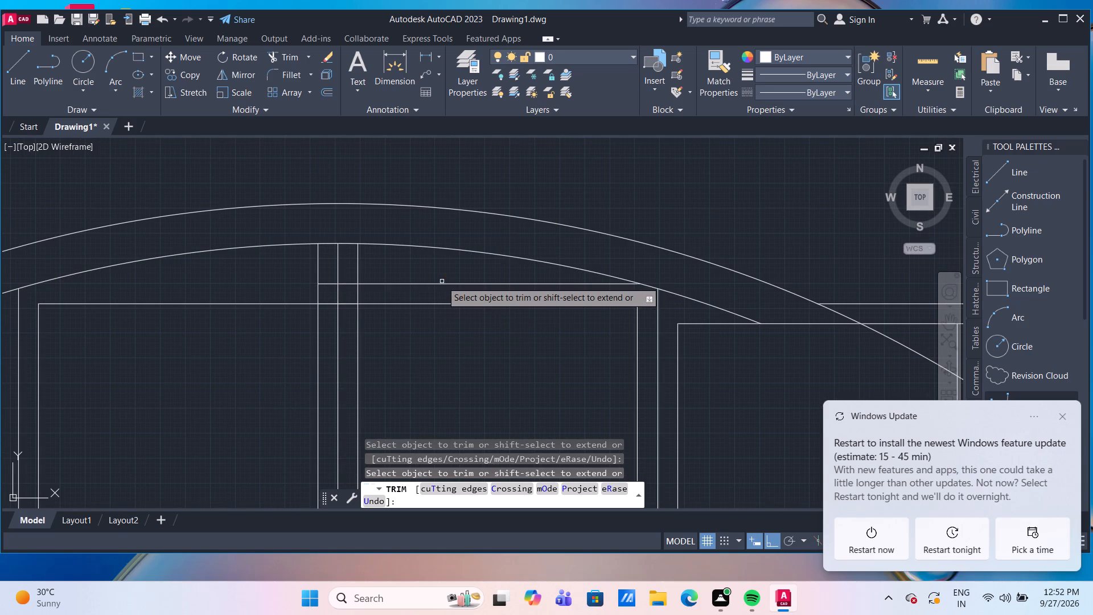
{"action": "left_click", "coordinate": [442, 283]}
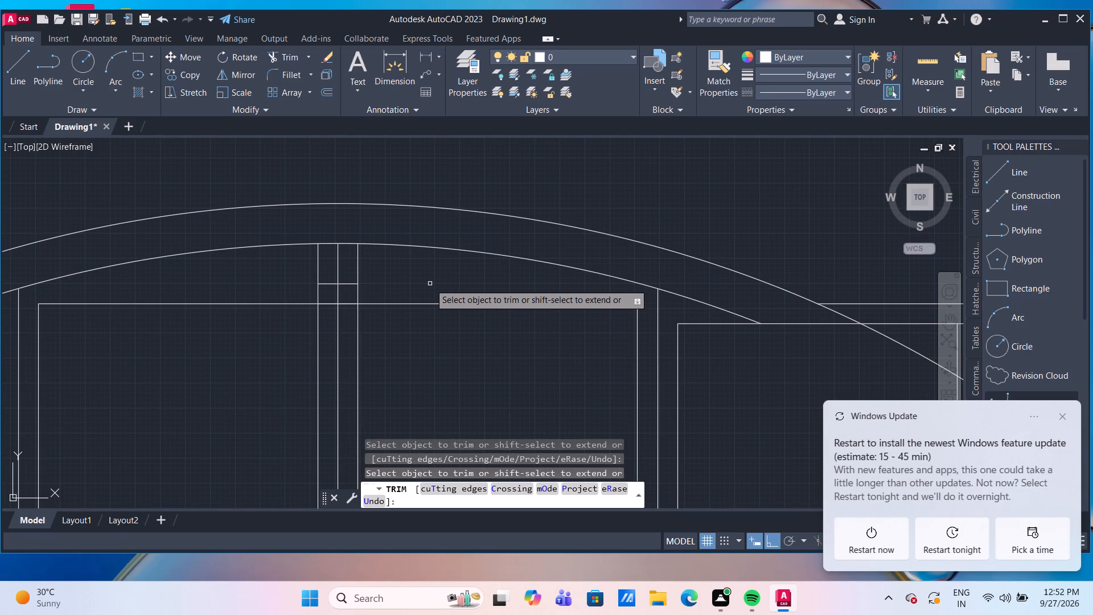
Trim the centre bar's two outer edges above the short offset line that caps it.
{"action": "scroll", "coordinate": [426, 280], "scroll_direction": "down", "scroll_amount": 2}
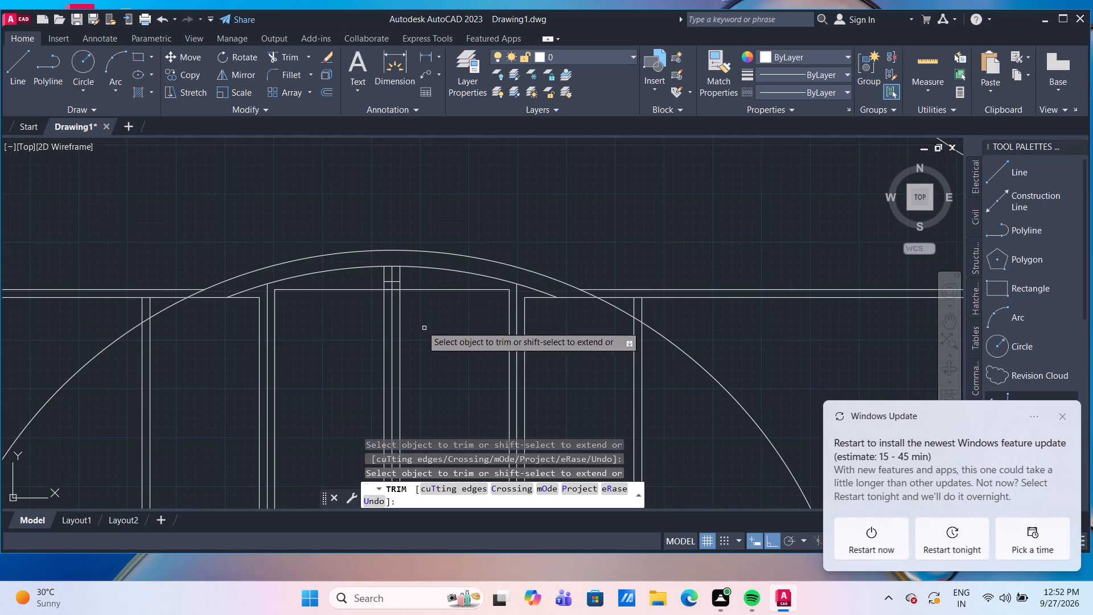
{"action": "scroll", "coordinate": [404, 281], "scroll_direction": "up", "scroll_amount": 3}
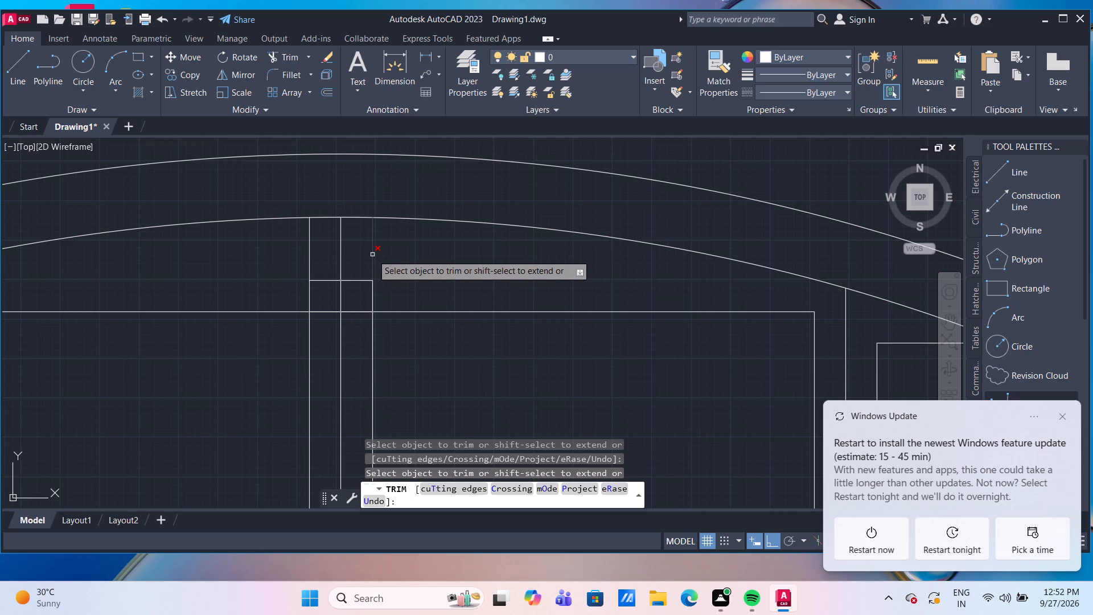
{"action": "left_click", "coordinate": [311, 266]}
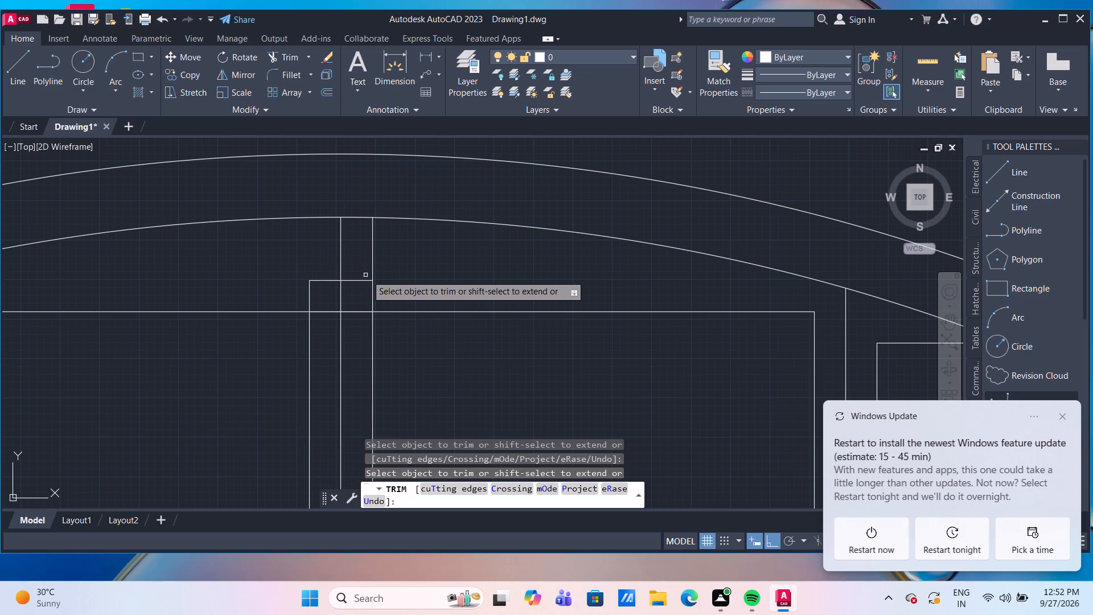
{"action": "left_click", "coordinate": [373, 275]}
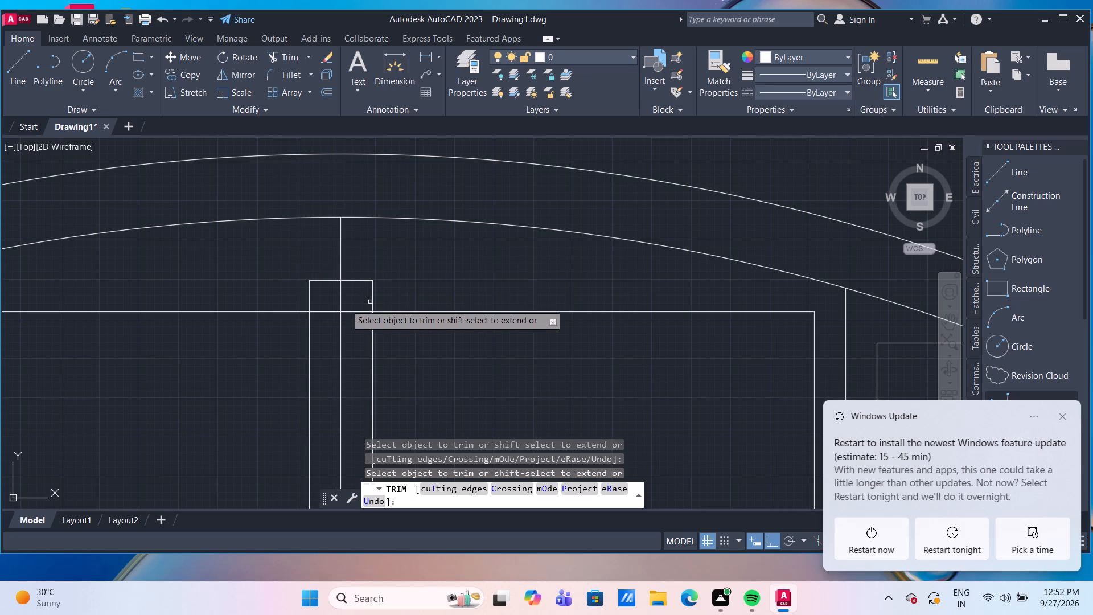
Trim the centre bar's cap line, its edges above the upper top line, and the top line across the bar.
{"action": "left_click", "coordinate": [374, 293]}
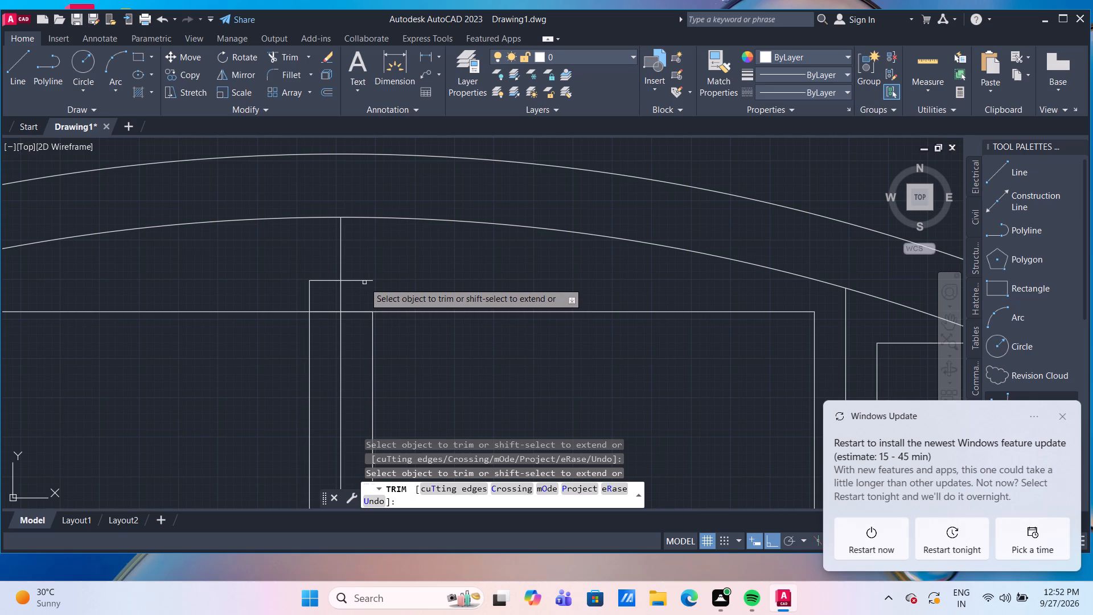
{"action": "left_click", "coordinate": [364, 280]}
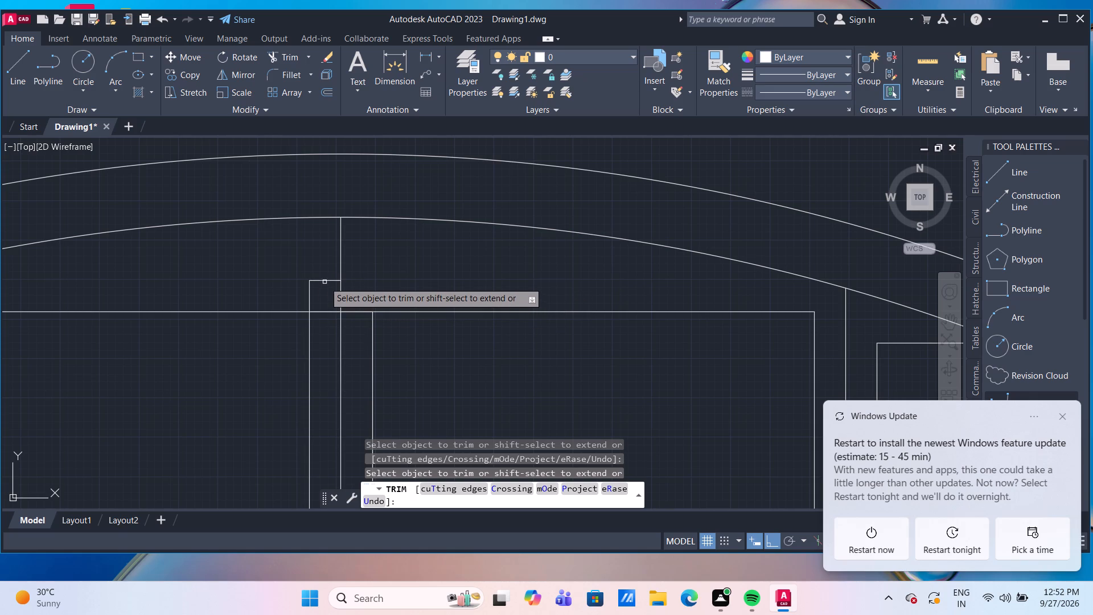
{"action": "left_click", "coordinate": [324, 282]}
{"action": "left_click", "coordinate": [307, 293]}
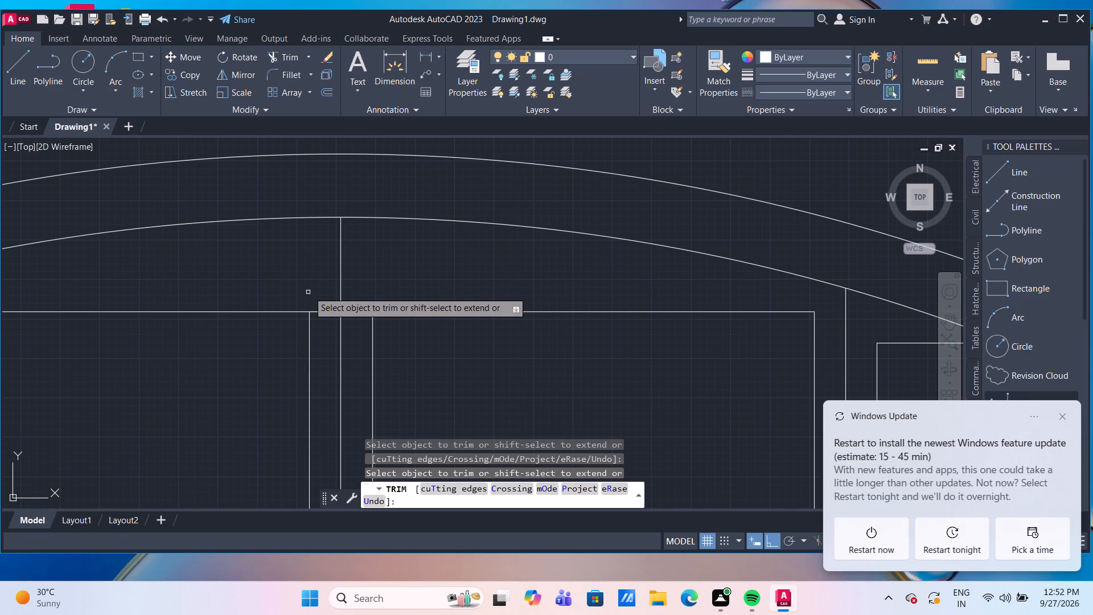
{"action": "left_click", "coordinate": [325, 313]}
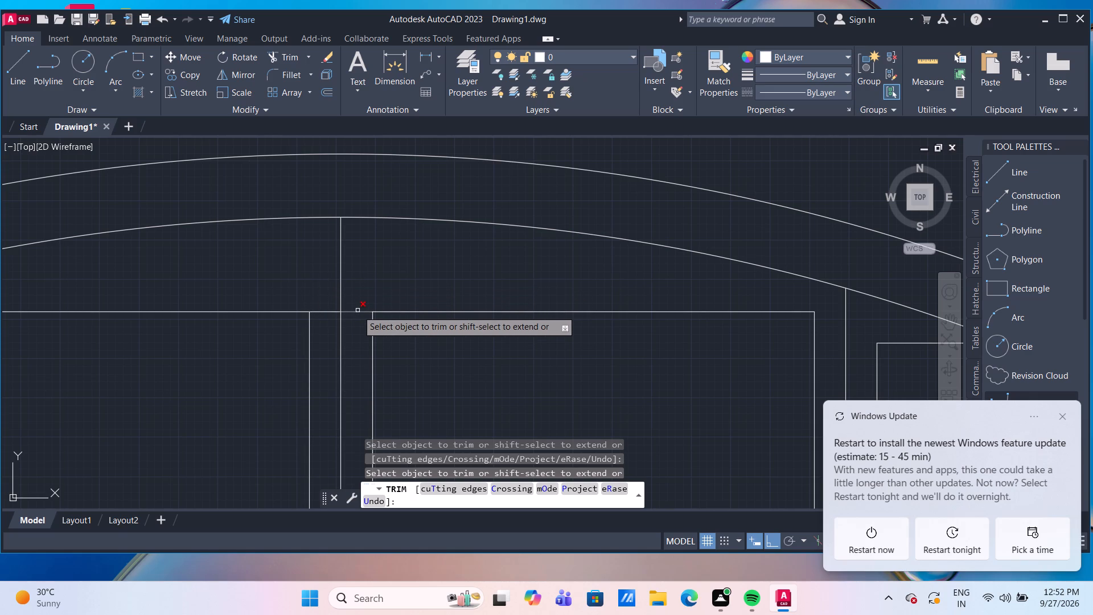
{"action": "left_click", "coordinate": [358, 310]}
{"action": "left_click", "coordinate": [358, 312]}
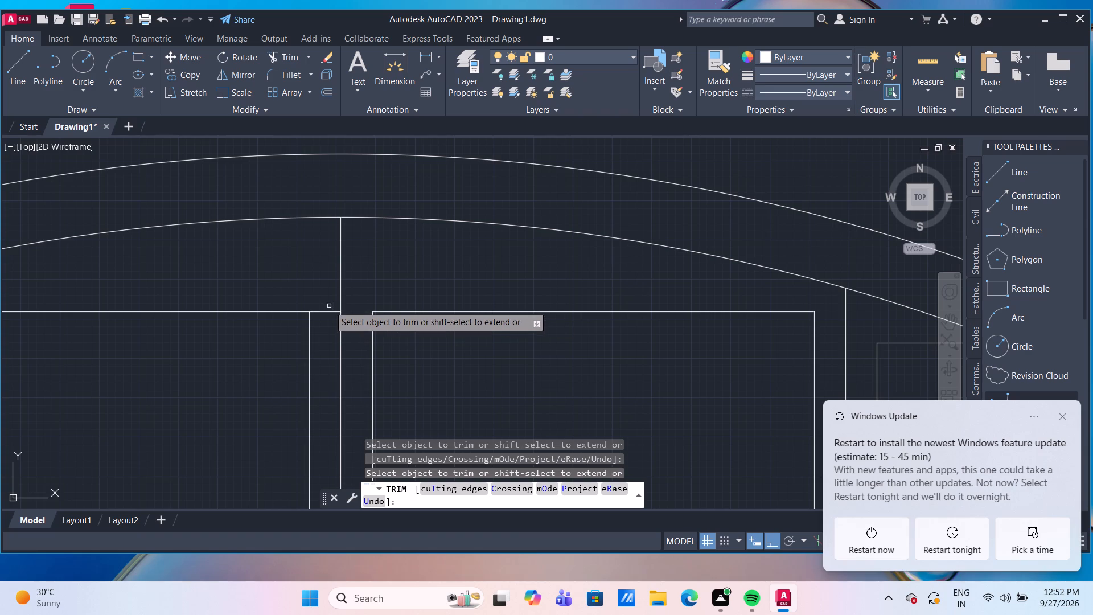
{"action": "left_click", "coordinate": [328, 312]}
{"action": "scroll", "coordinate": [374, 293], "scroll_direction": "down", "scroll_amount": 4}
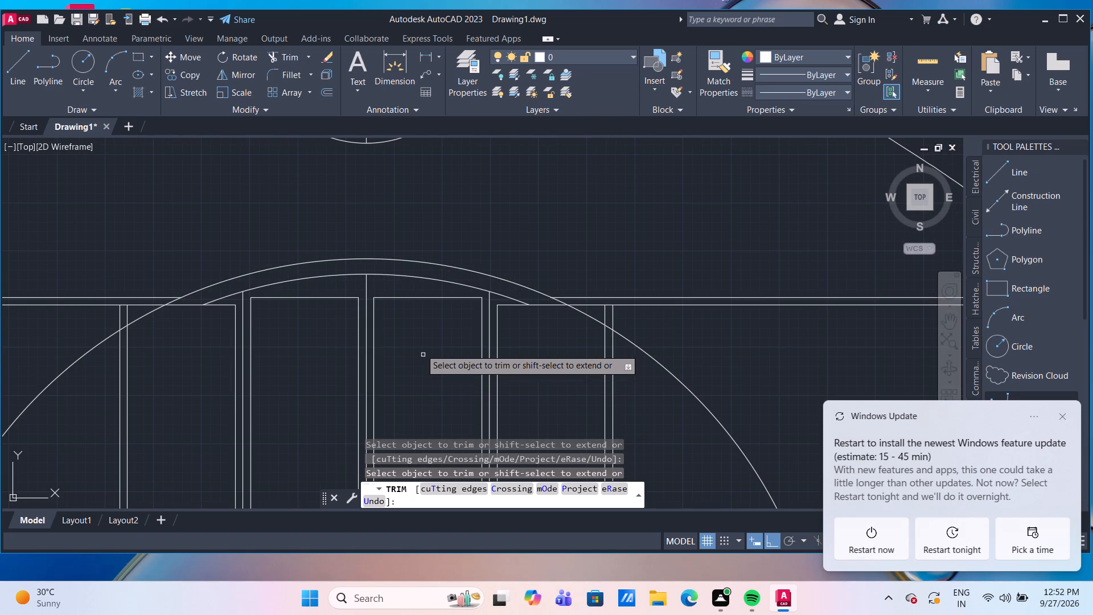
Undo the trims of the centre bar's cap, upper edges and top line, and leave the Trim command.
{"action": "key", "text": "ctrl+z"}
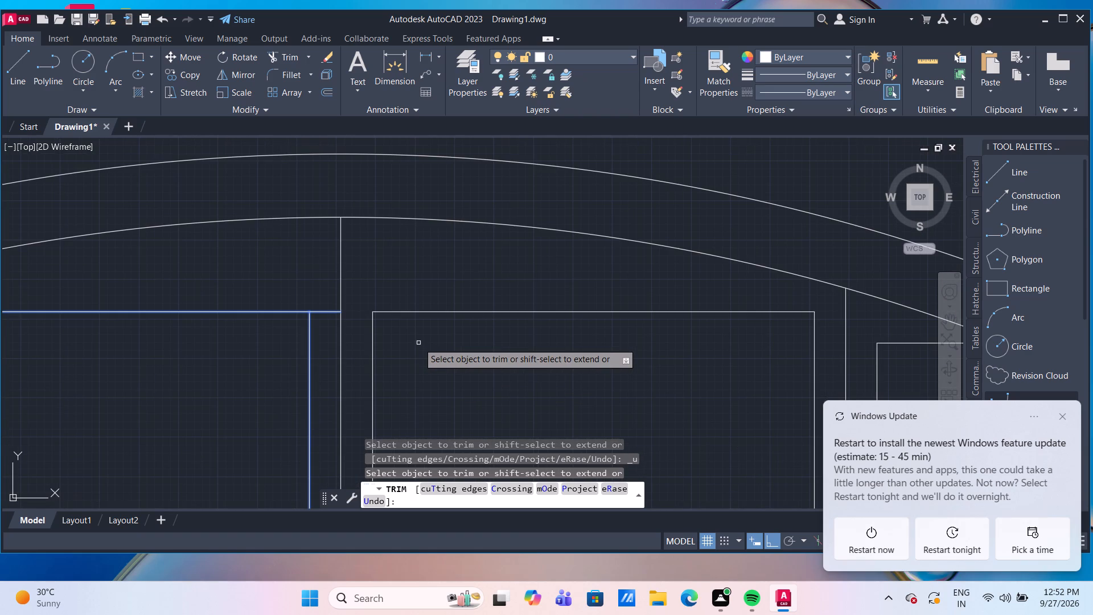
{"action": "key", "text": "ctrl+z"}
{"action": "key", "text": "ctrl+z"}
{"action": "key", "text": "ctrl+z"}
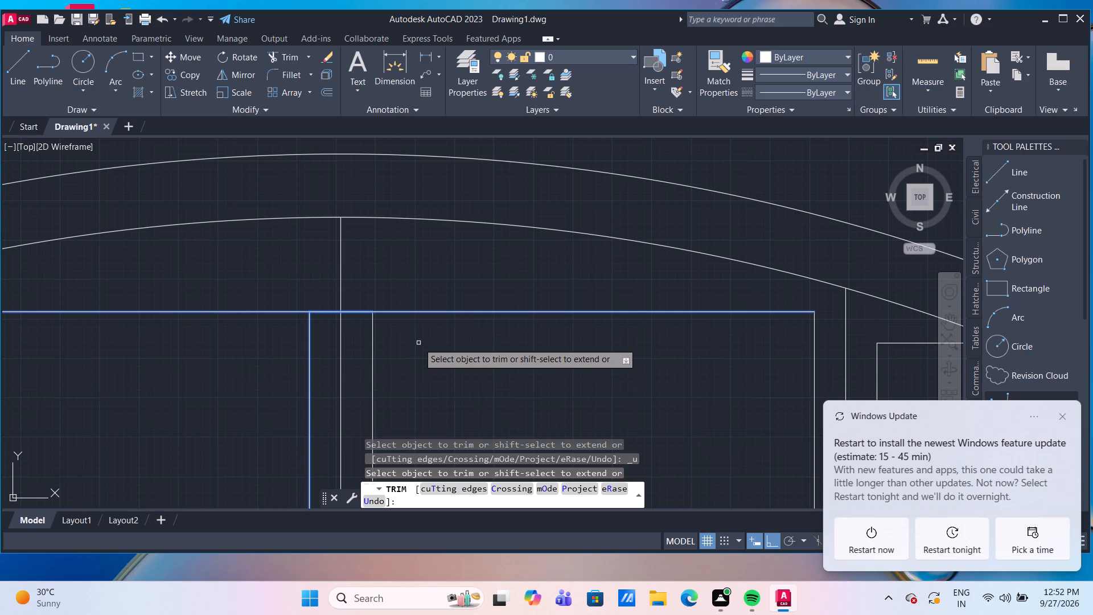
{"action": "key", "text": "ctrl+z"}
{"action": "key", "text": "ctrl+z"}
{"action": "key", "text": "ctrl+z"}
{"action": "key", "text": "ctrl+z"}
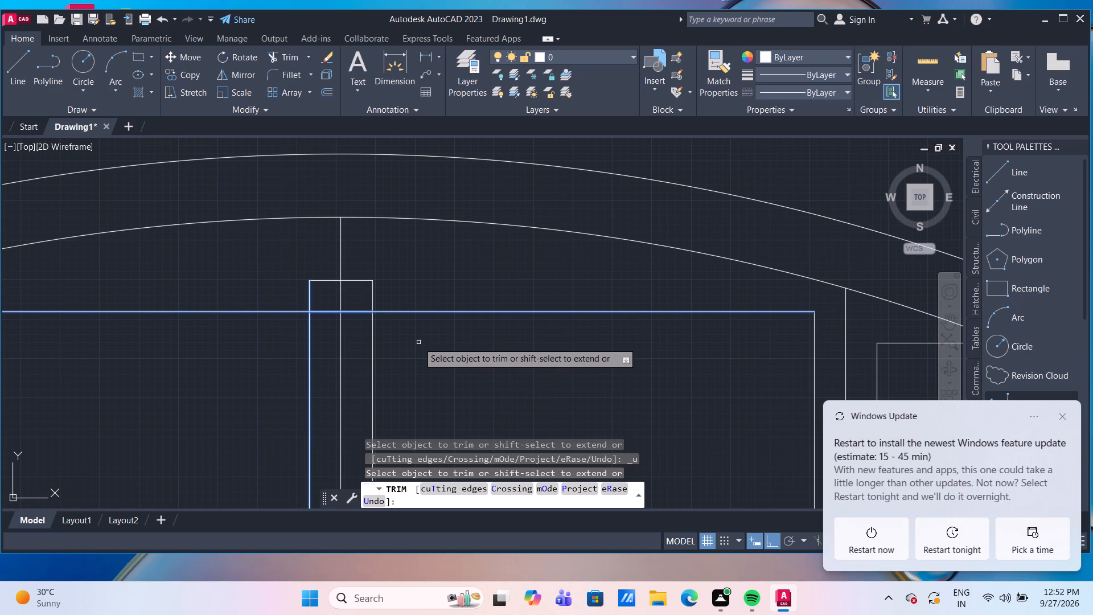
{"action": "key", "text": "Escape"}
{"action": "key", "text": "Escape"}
Draw a sloped line from the top of the left flanking bar's inner edge to the near corner of the centre bar's cap.
{"action": "scroll", "coordinate": [438, 329], "scroll_direction": "down", "scroll_amount": 2}
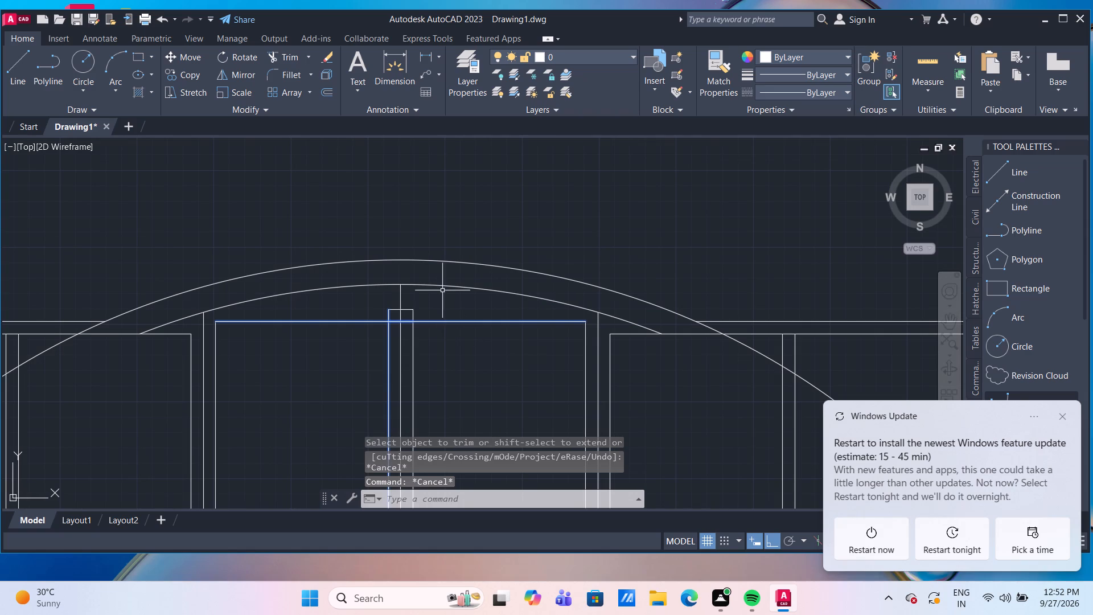
{"action": "left_click", "coordinate": [9, 83]}
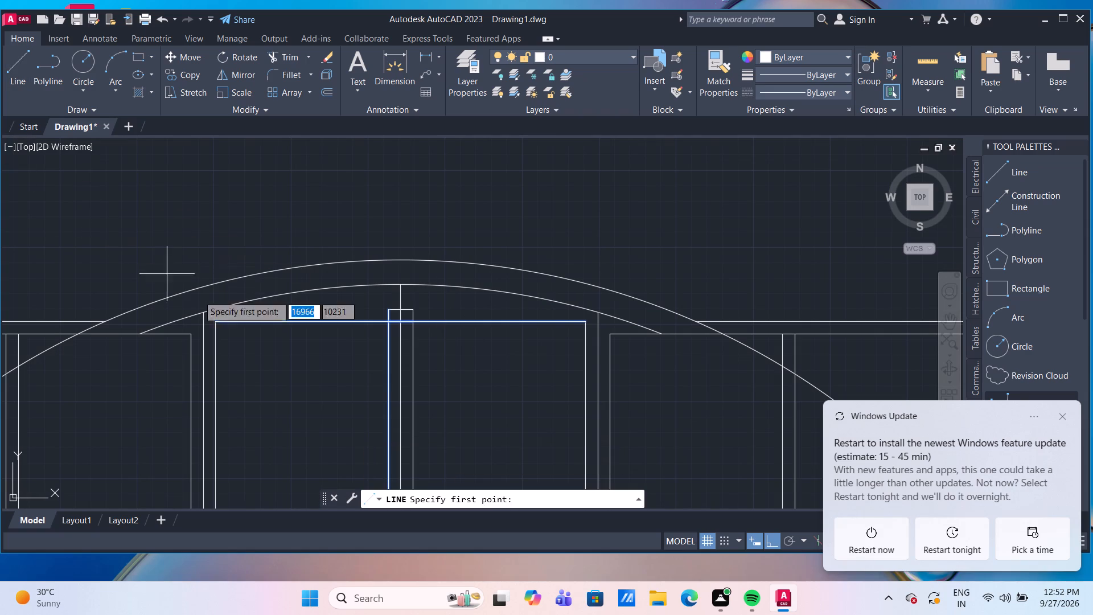
{"action": "scroll", "coordinate": [222, 325], "scroll_direction": "up", "scroll_amount": 2}
{"action": "left_click", "coordinate": [199, 322]}
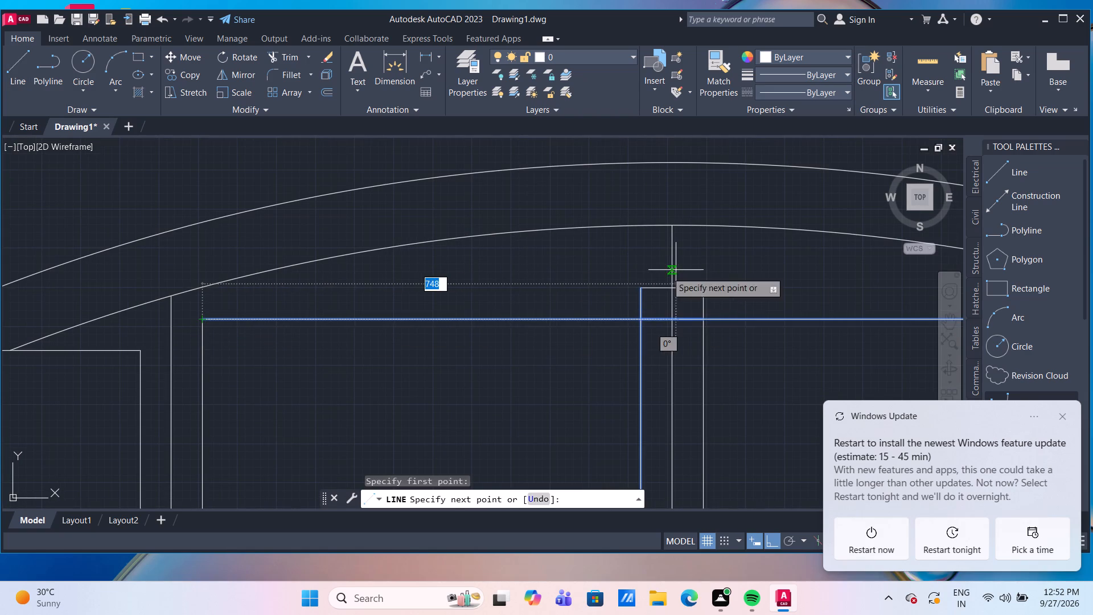
{"action": "left_click", "coordinate": [639, 289]}
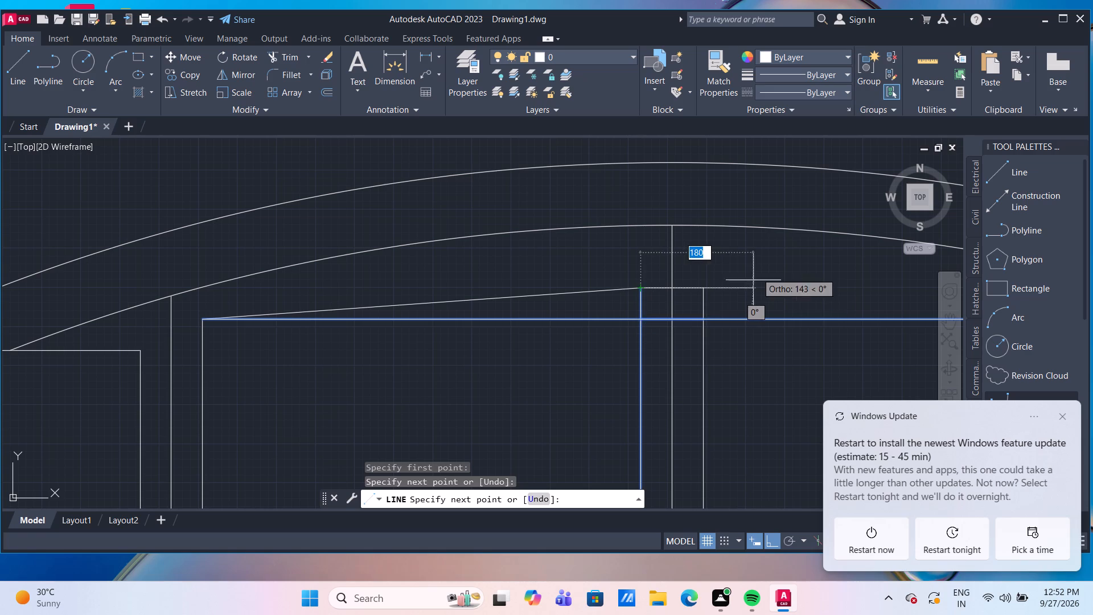
{"action": "key", "text": "Escape"}
Draw a matching sloped line from the centre bar's cap corner to the top of the right flanking bar's inner edge.
{"action": "scroll", "coordinate": [731, 264], "scroll_direction": "down", "scroll_amount": 3}
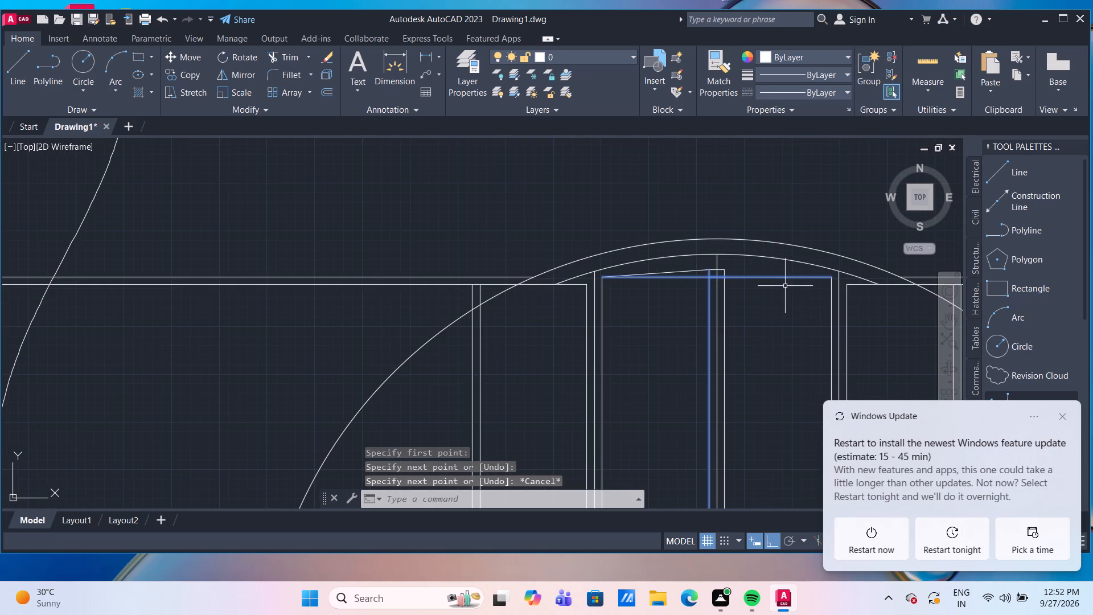
{"action": "middle_click_drag", "start_coordinate": [782, 290], "coordinate": [499, 317]}
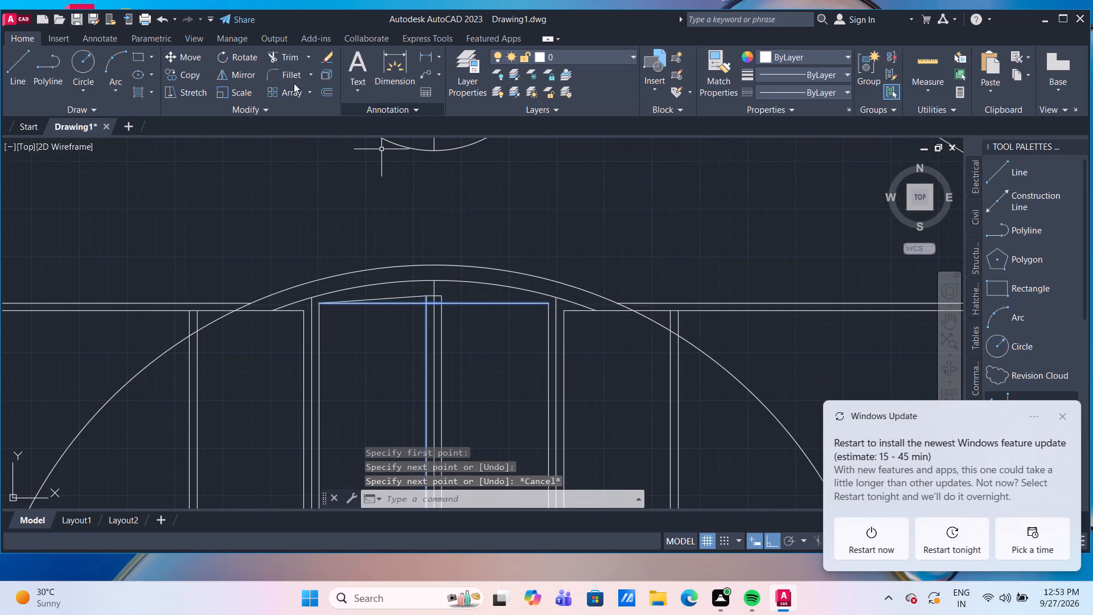
{"action": "left_click", "coordinate": [24, 70]}
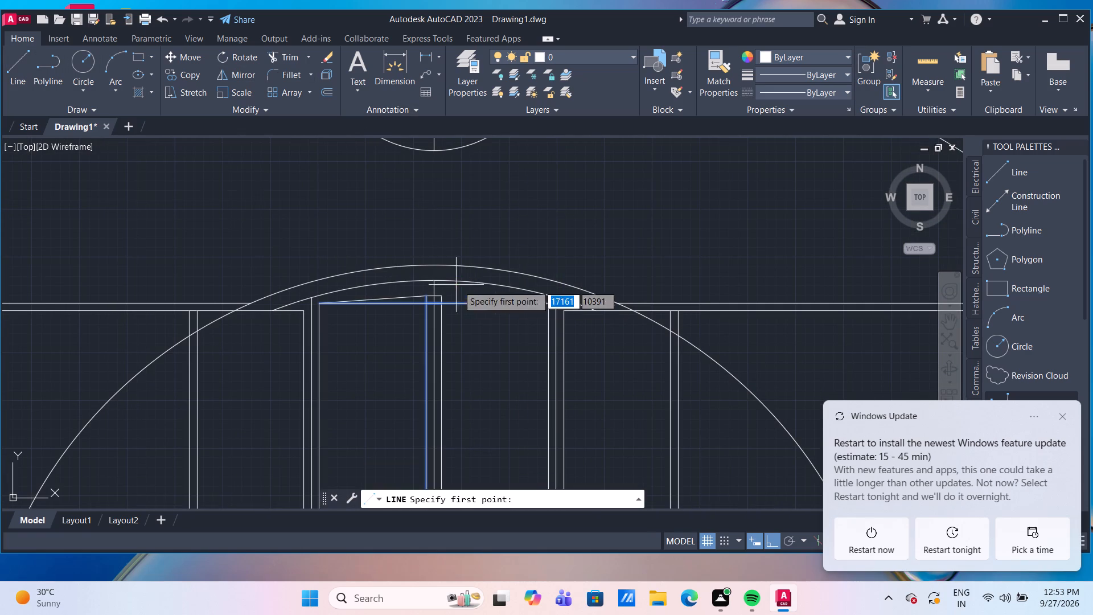
{"action": "scroll", "coordinate": [562, 321], "scroll_direction": "up", "scroll_amount": 3}
{"action": "scroll", "coordinate": [454, 273], "scroll_direction": "down", "scroll_amount": 2}
{"action": "scroll", "coordinate": [348, 265], "scroll_direction": "up", "scroll_amount": 1}
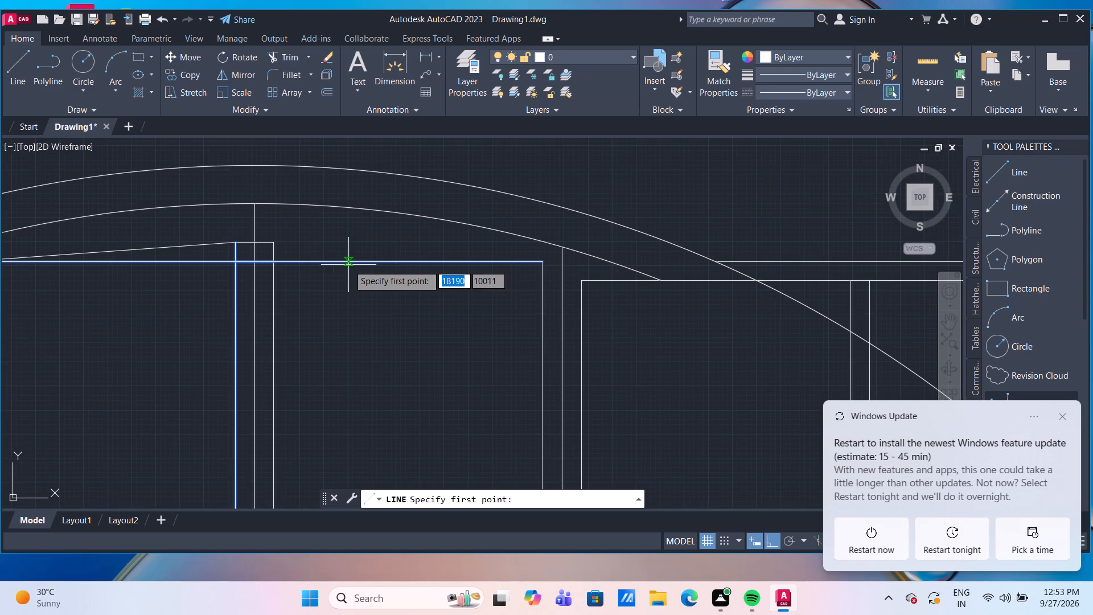
{"action": "left_click", "coordinate": [276, 246]}
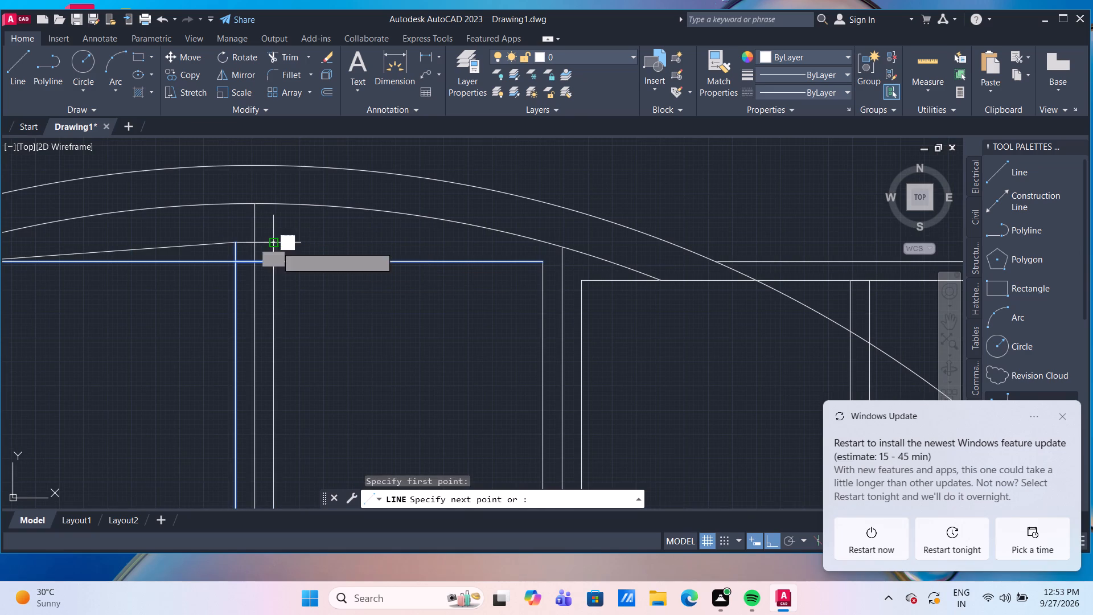
{"action": "left_click", "coordinate": [542, 262]}
{"action": "key", "text": "Escape"}
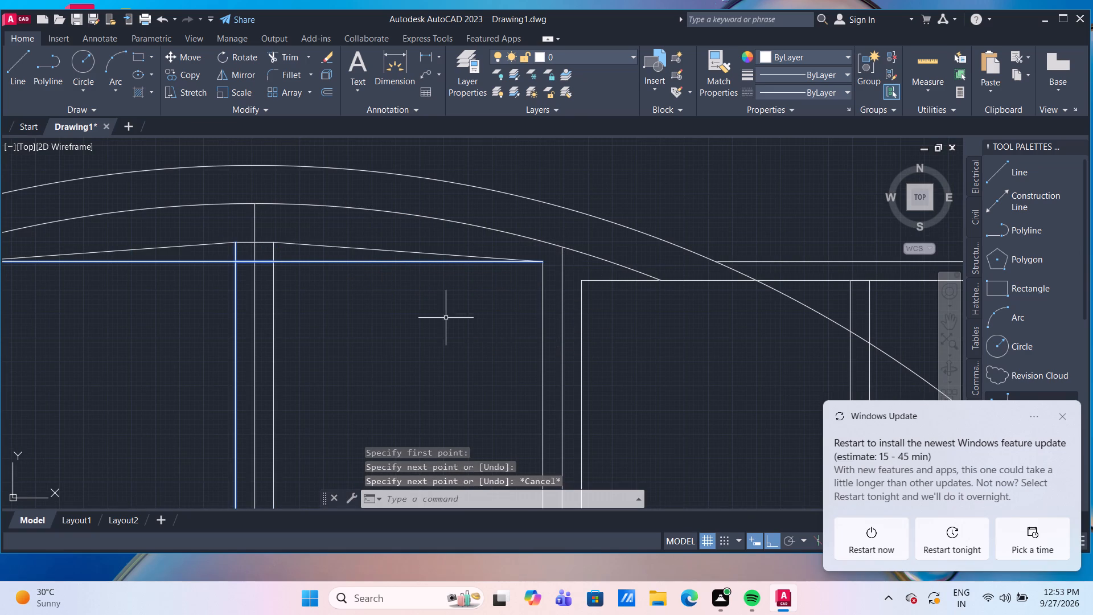
{"action": "scroll", "coordinate": [423, 292], "scroll_direction": "down", "scroll_amount": 1}
{"action": "key", "text": "Escape"}
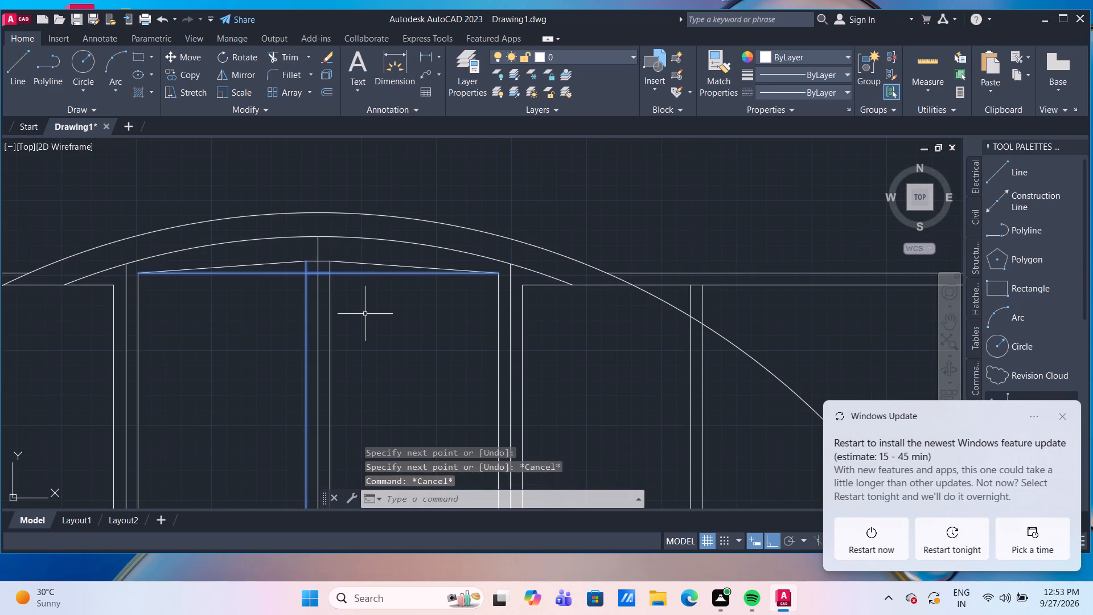
Clear the selection and erase the long horizontal line beneath the two sloped lines.
{"action": "left_click", "coordinate": [355, 317]}
{"action": "left_click", "coordinate": [285, 300]}
{"action": "key", "text": "Escape"}
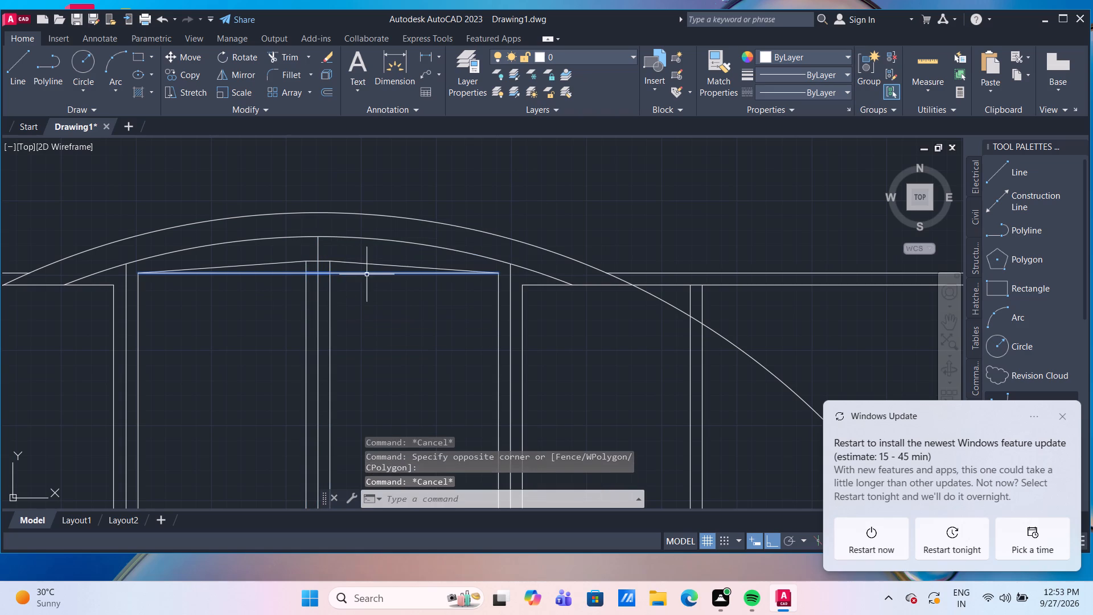
{"action": "left_click_drag", "start_coordinate": [367, 274], "coordinate": [365, 266]}
{"action": "key", "text": "Escape"}
{"action": "key", "text": "Escape"}
{"action": "scroll", "coordinate": [355, 270], "scroll_direction": "up", "scroll_amount": 1}
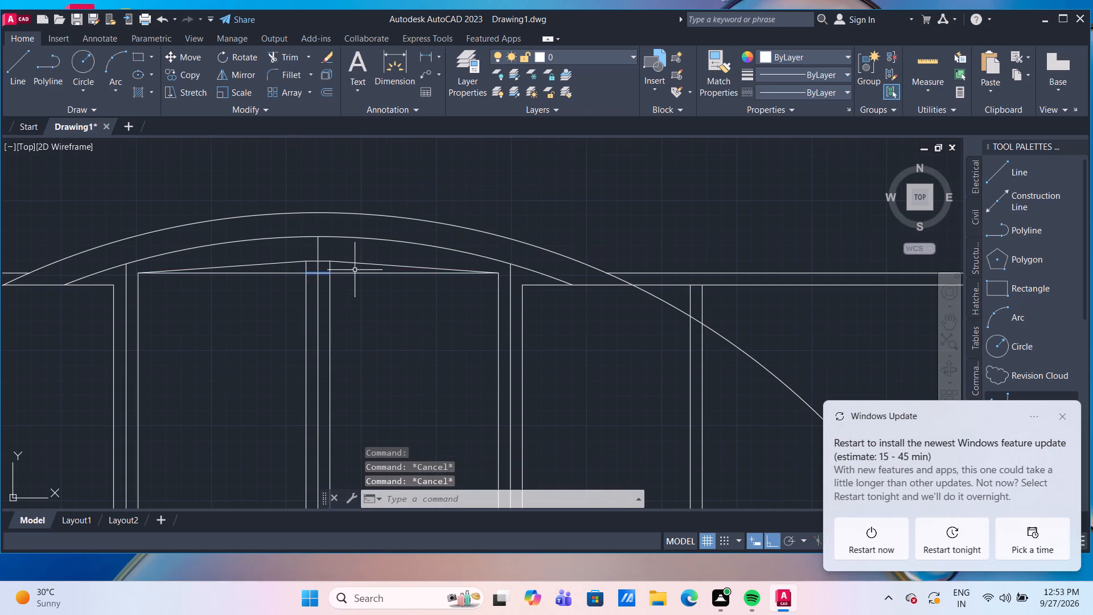
{"action": "key", "text": "Escape"}
{"action": "left_click_drag", "start_coordinate": [397, 293], "coordinate": [392, 284]}
{"action": "left_click", "coordinate": [344, 237]}
{"action": "key", "text": "Escape"}
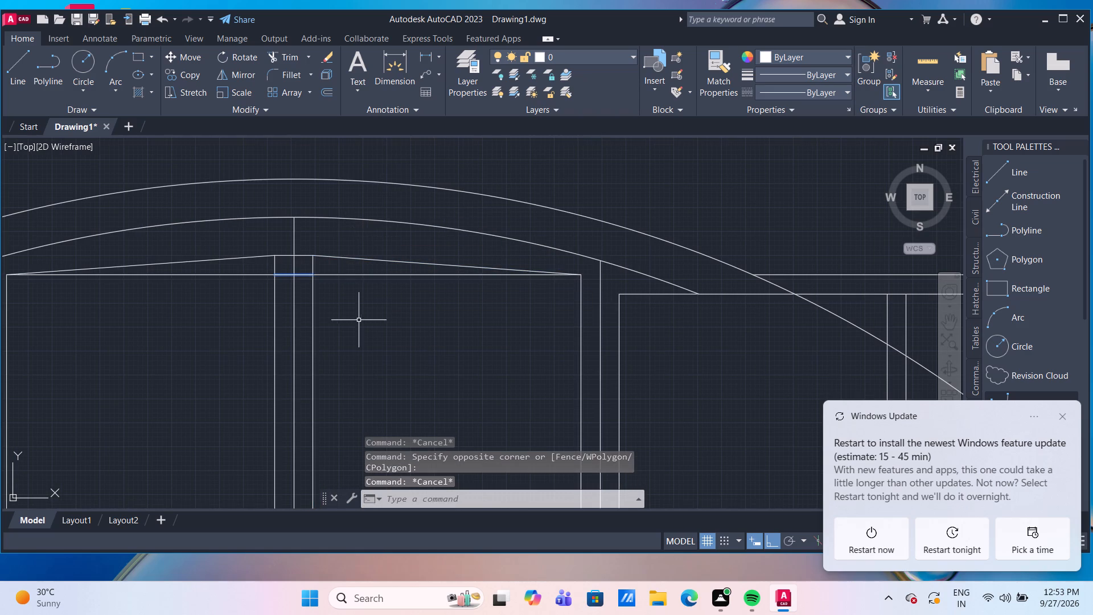
{"action": "left_click", "coordinate": [357, 274]}
{"action": "key", "text": "Delete"}
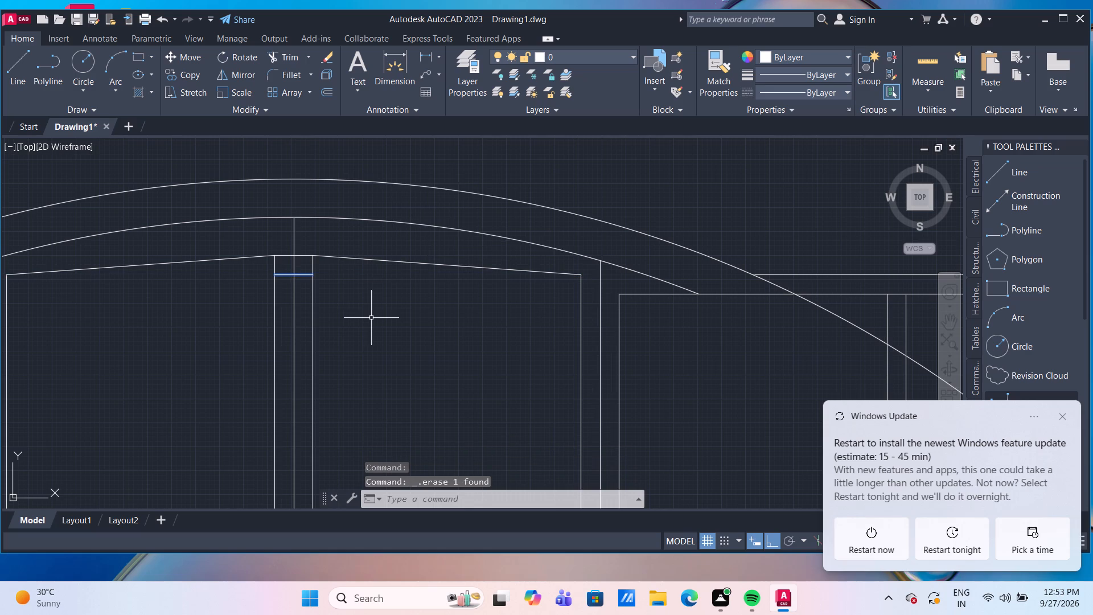
Erase the short horizontal line crossing the centre bar just below its cap.
{"action": "scroll", "coordinate": [322, 282], "scroll_direction": "up", "scroll_amount": 2}
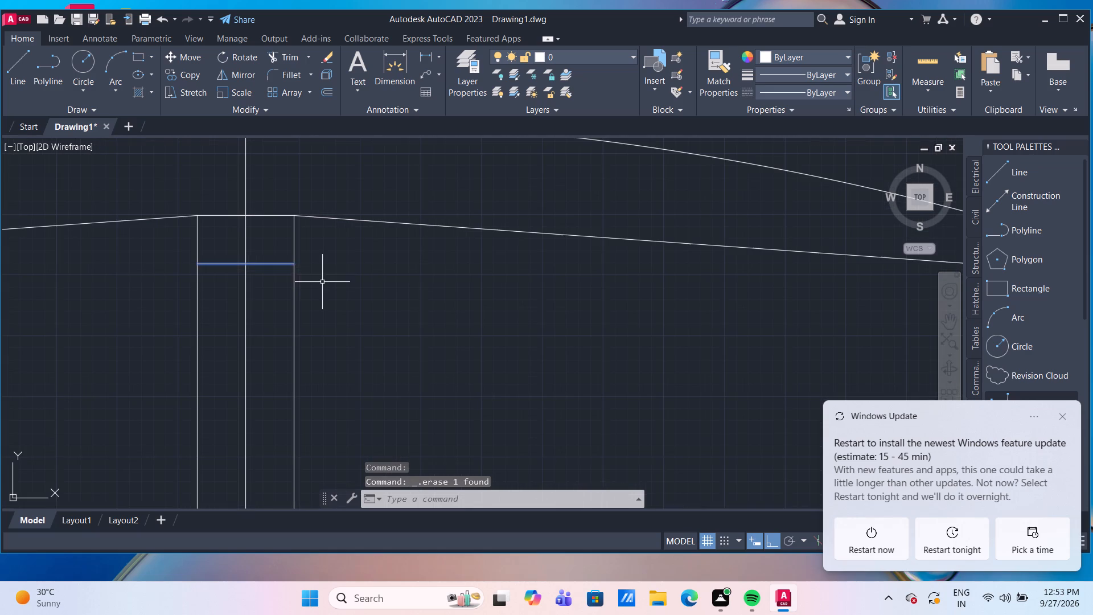
{"action": "left_click", "coordinate": [276, 264]}
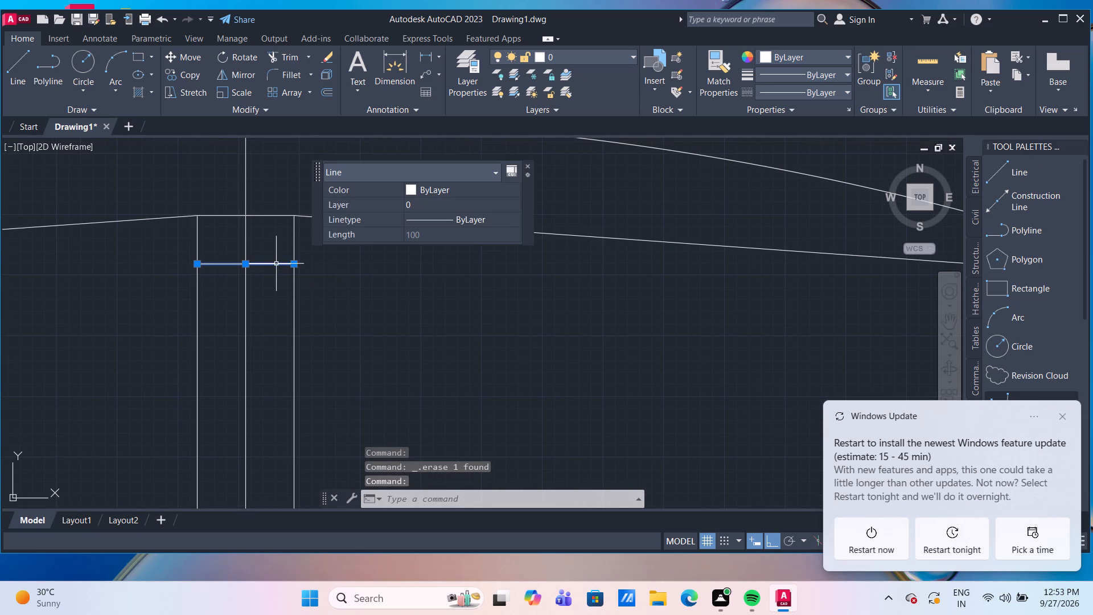
{"action": "key", "text": "Delete"}
Trim both halves of the centre bar's cap line between the bar's outer edges.
{"action": "scroll", "coordinate": [359, 351], "scroll_direction": "down", "scroll_amount": 3}
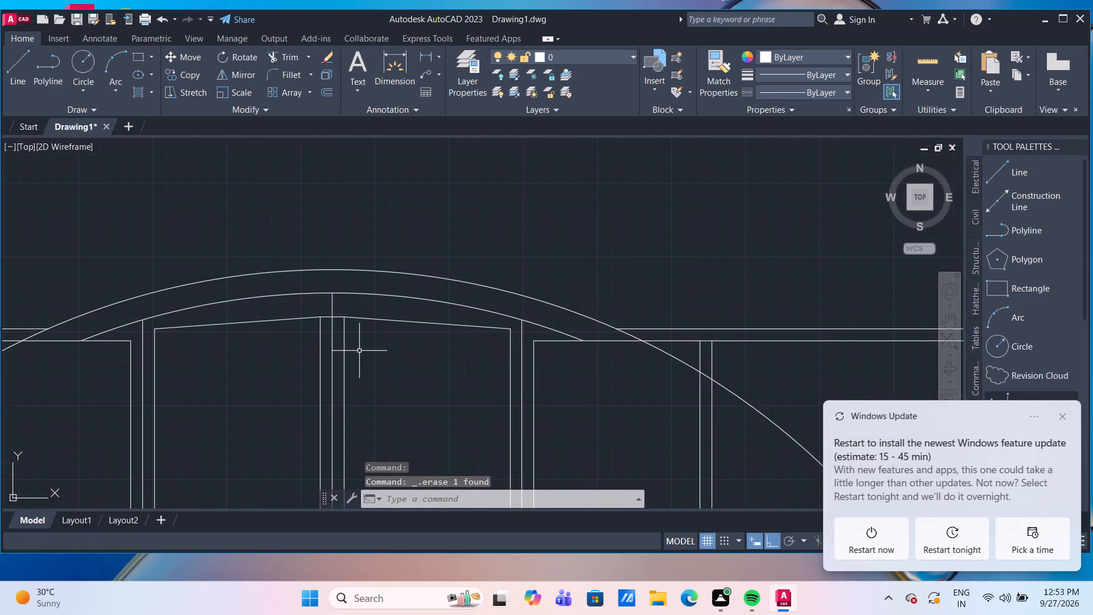
{"action": "scroll", "coordinate": [359, 351], "scroll_direction": "up", "scroll_amount": 2}
{"action": "scroll", "coordinate": [359, 351], "scroll_direction": "down", "scroll_amount": 1}
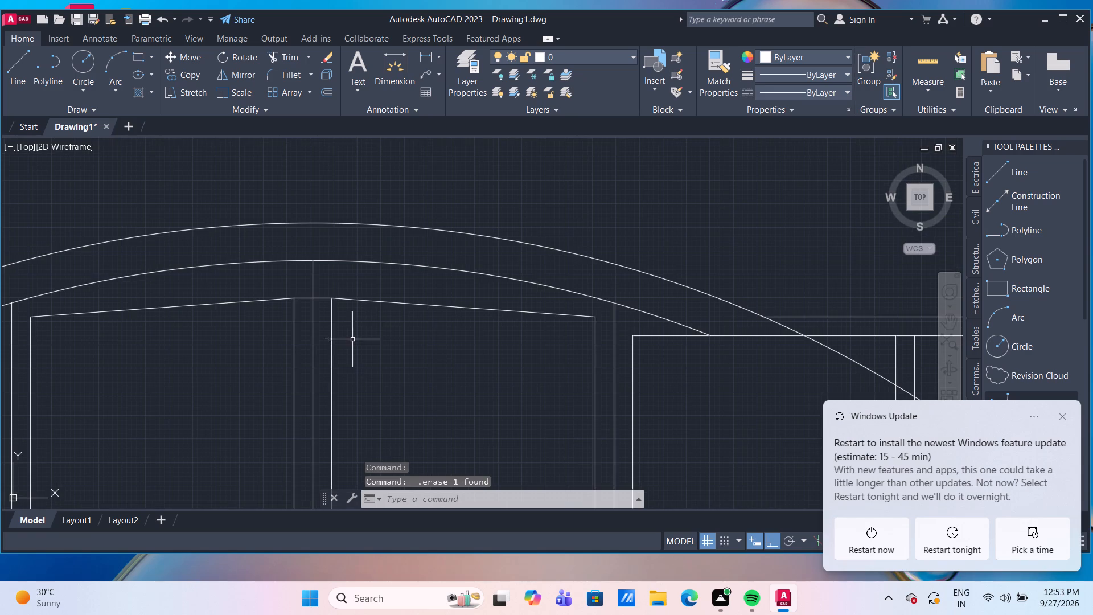
{"action": "middle_click_drag", "start_coordinate": [354, 336], "coordinate": [369, 370]}
{"action": "type", "text": "TR"}
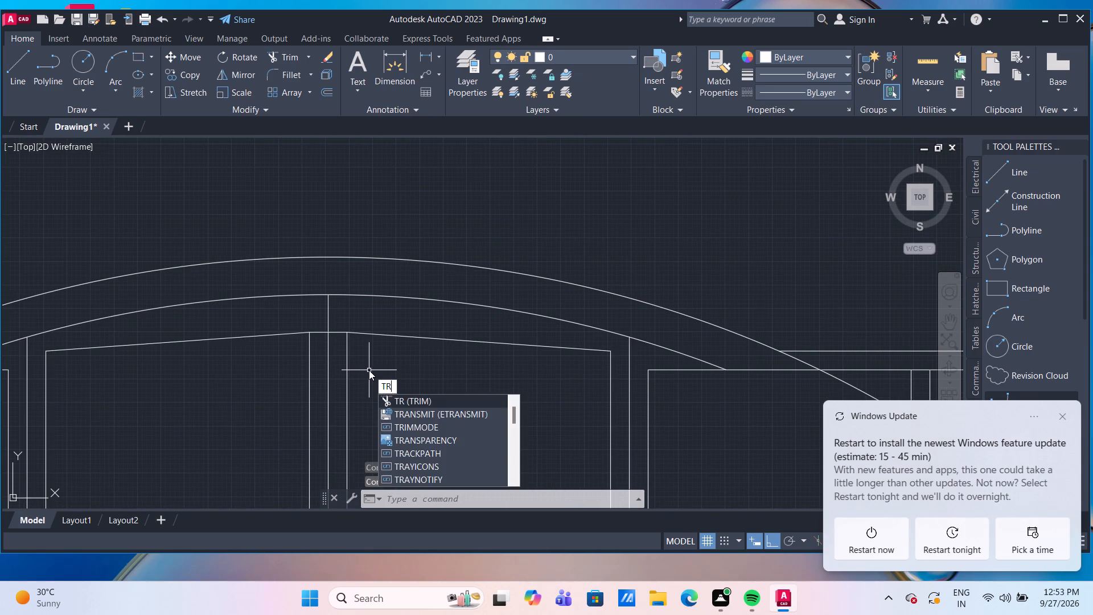
{"action": "key", "text": "Return"}
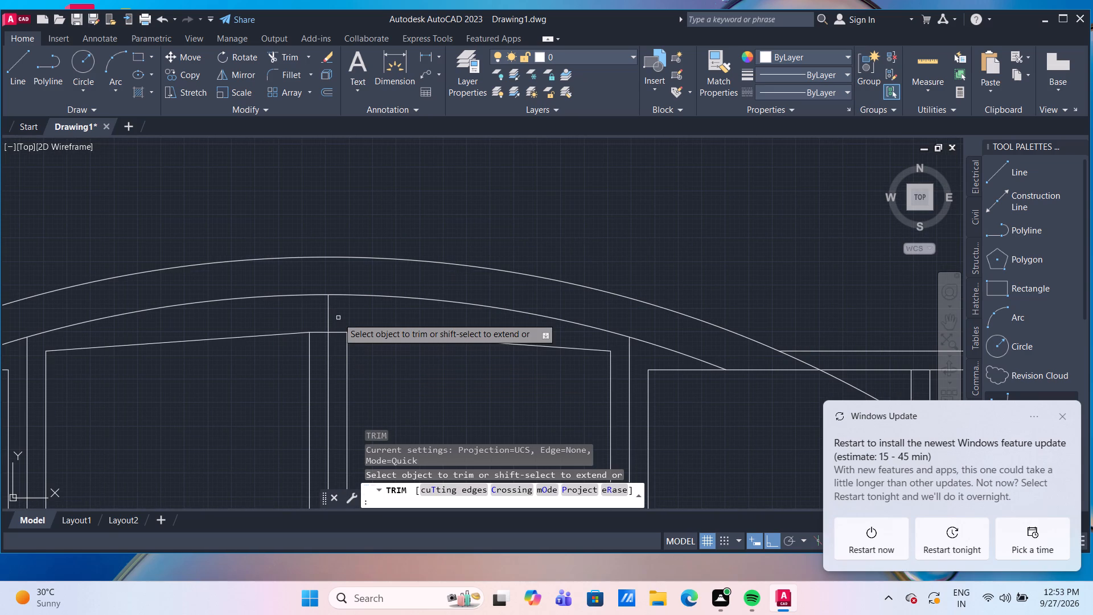
{"action": "left_click", "coordinate": [338, 331]}
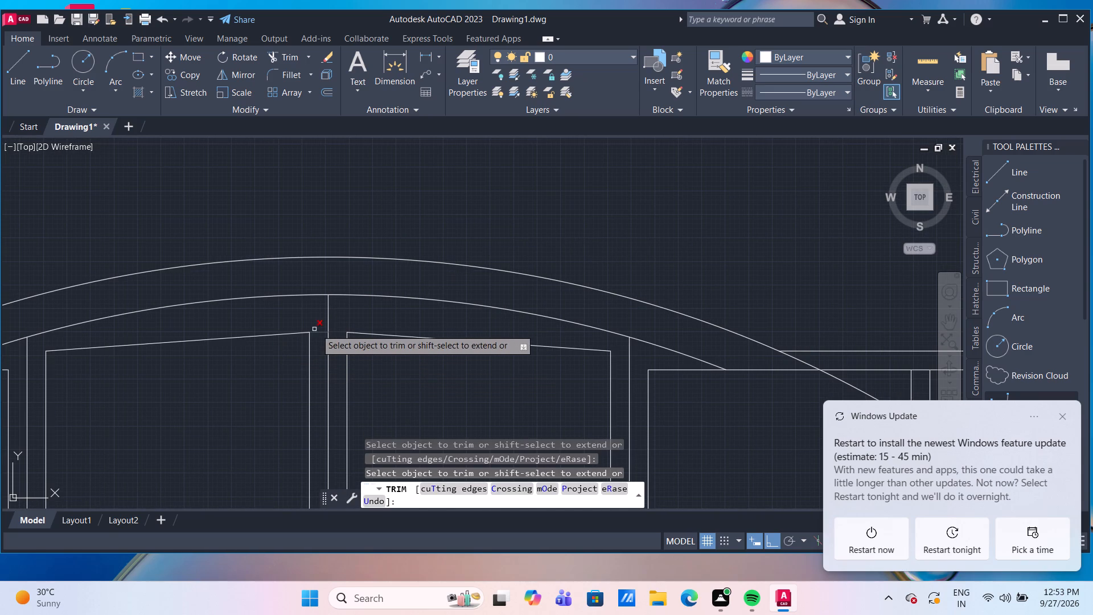
{"action": "left_click", "coordinate": [319, 331]}
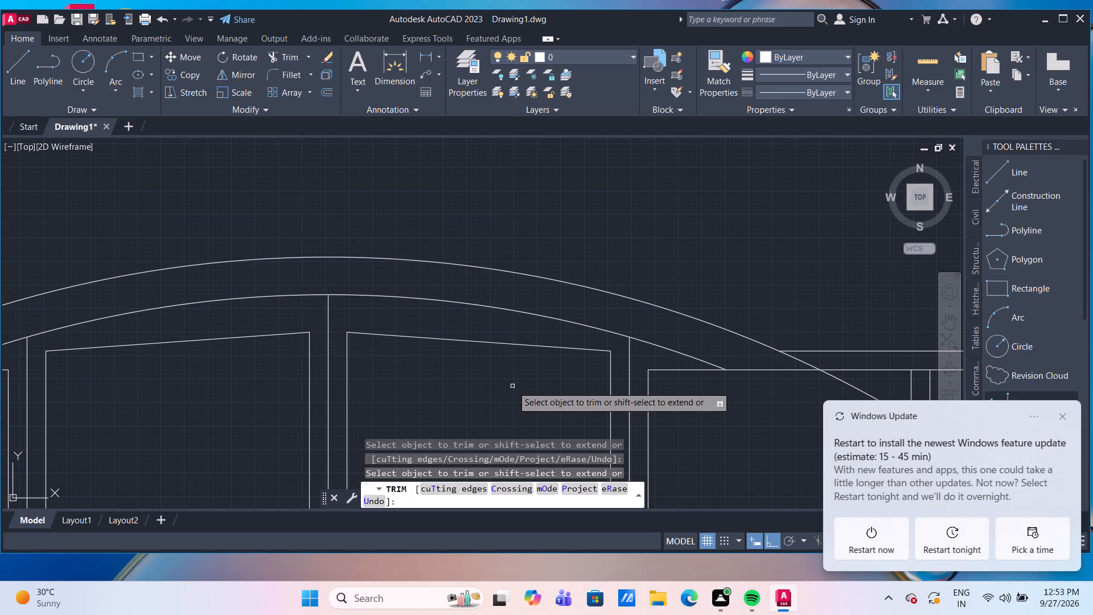
Fence-trim the two top lines and the outermost bar's upper edges outside the large arc on the semicircle's right side.
{"action": "scroll", "coordinate": [512, 386], "scroll_direction": "down", "scroll_amount": 3}
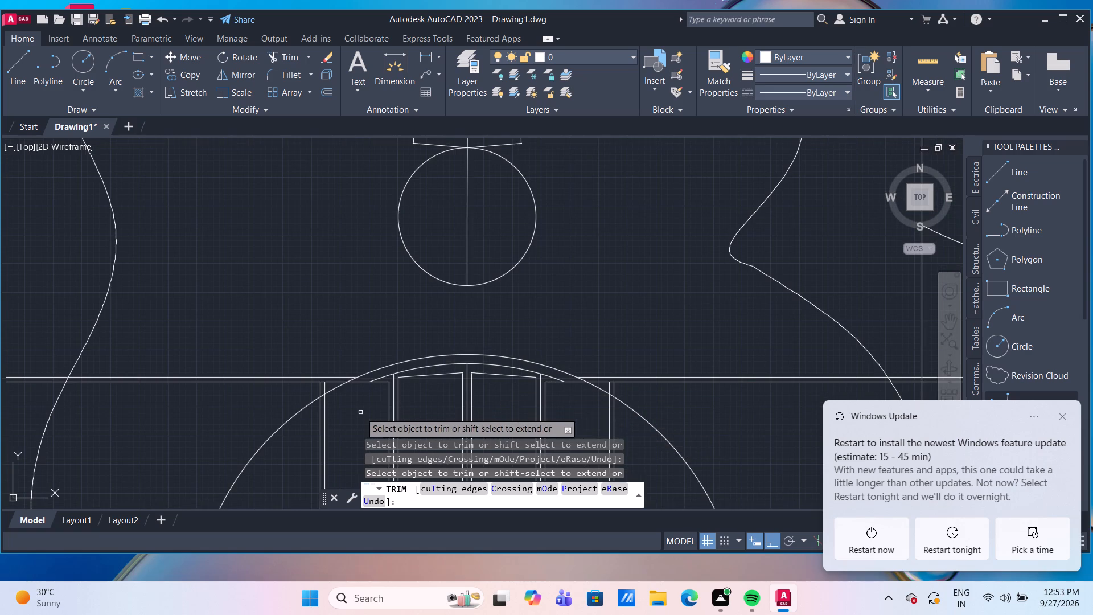
{"action": "scroll", "coordinate": [359, 412], "scroll_direction": "up", "scroll_amount": 1}
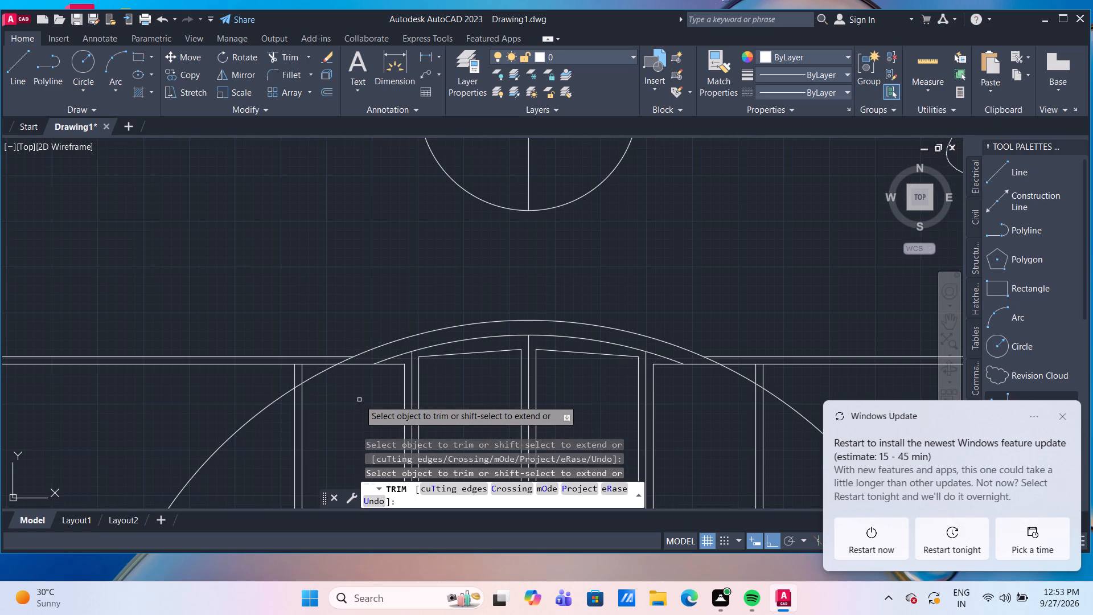
{"action": "scroll", "coordinate": [359, 400], "scroll_direction": "down", "scroll_amount": 2}
{"action": "middle_click_drag", "start_coordinate": [359, 399], "coordinate": [332, 352]}
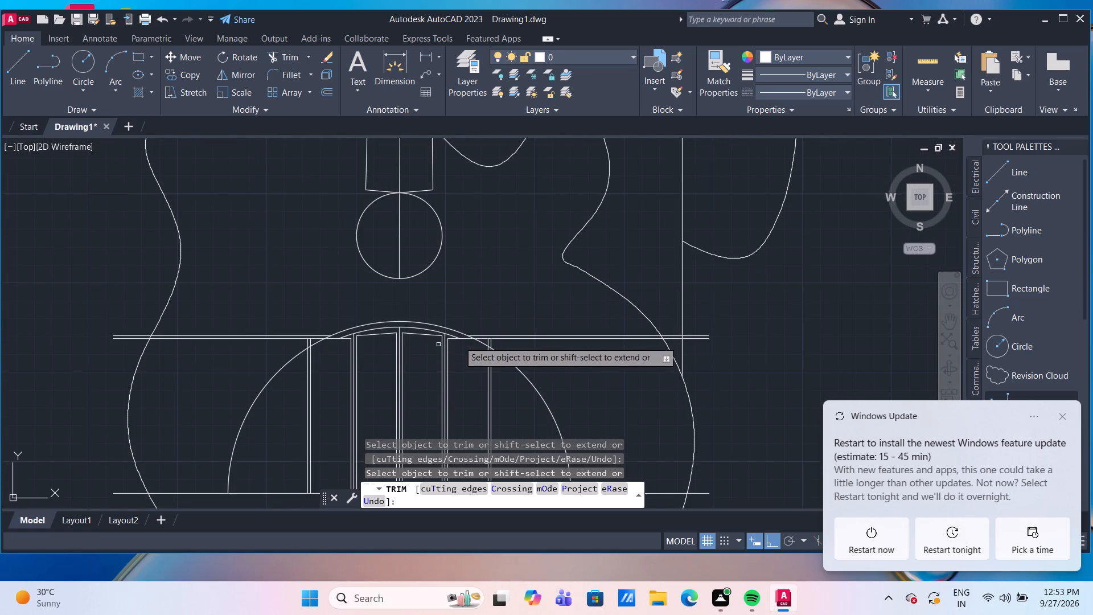
{"action": "scroll", "coordinate": [517, 329], "scroll_direction": "up", "scroll_amount": 2}
{"action": "scroll", "coordinate": [420, 370], "scroll_direction": "up", "scroll_amount": 3}
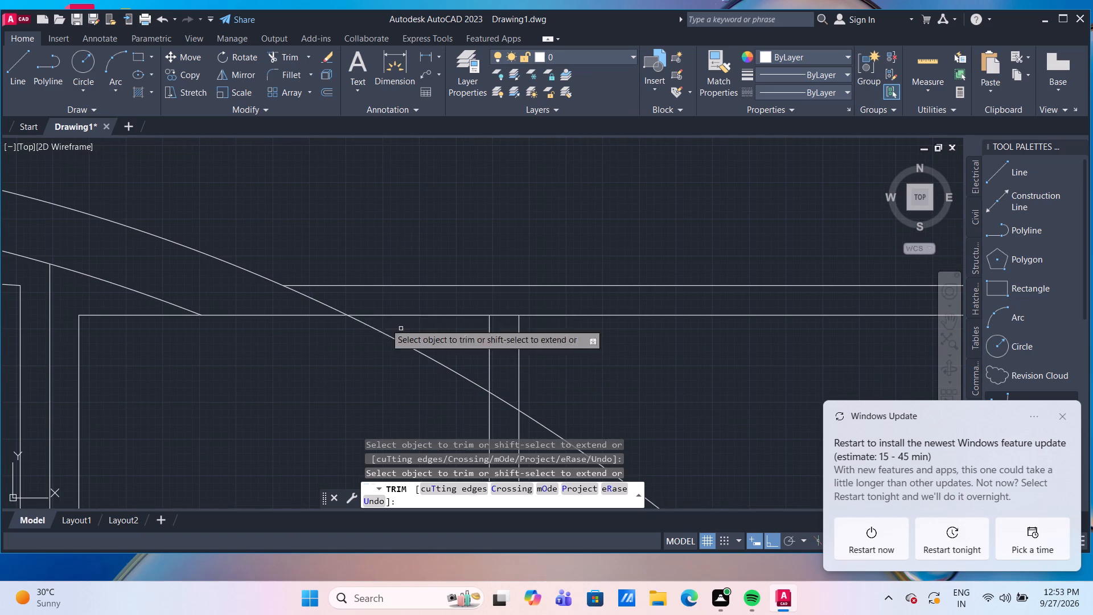
{"action": "left_click", "coordinate": [319, 260]}
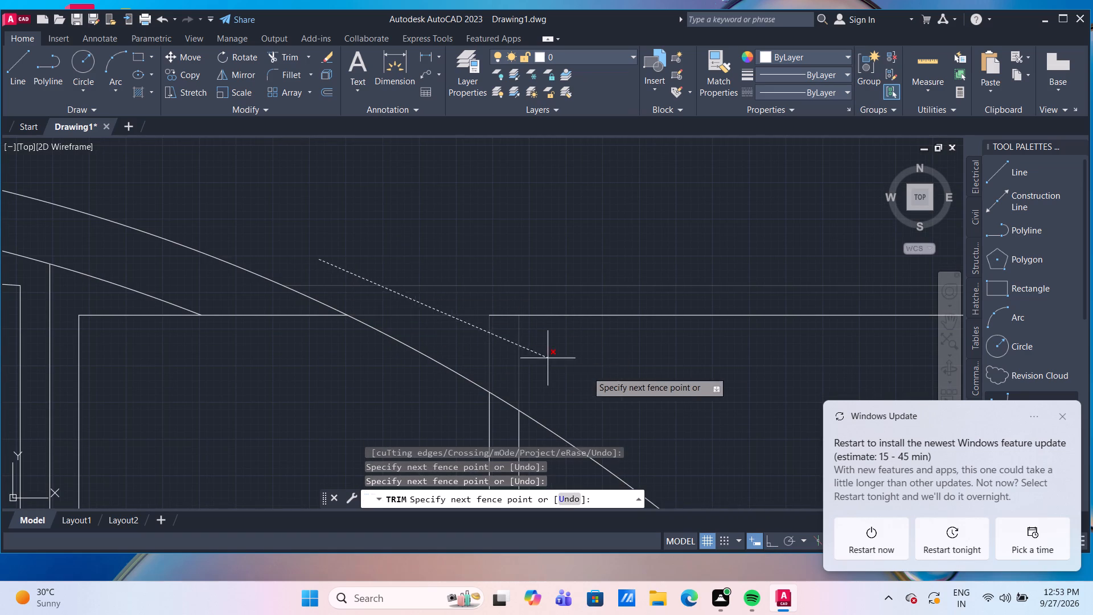
{"action": "left_click", "coordinate": [624, 391]}
Fence-trim the top lines and the outermost bar's upper edges outside the large arc on the semicircle's left side, then leave Trim.
{"action": "scroll", "coordinate": [609, 323], "scroll_direction": "down", "scroll_amount": 2}
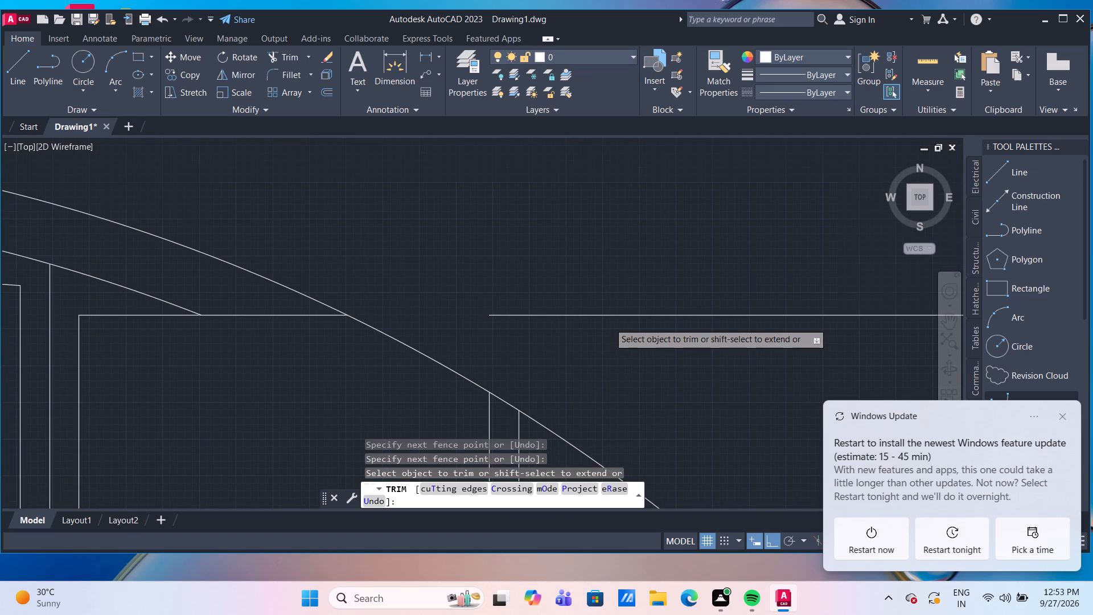
{"action": "scroll", "coordinate": [609, 323], "scroll_direction": "down", "scroll_amount": 4}
{"action": "scroll", "coordinate": [401, 346], "scroll_direction": "up", "scroll_amount": 2}
{"action": "scroll", "coordinate": [438, 293], "scroll_direction": "up", "scroll_amount": 1}
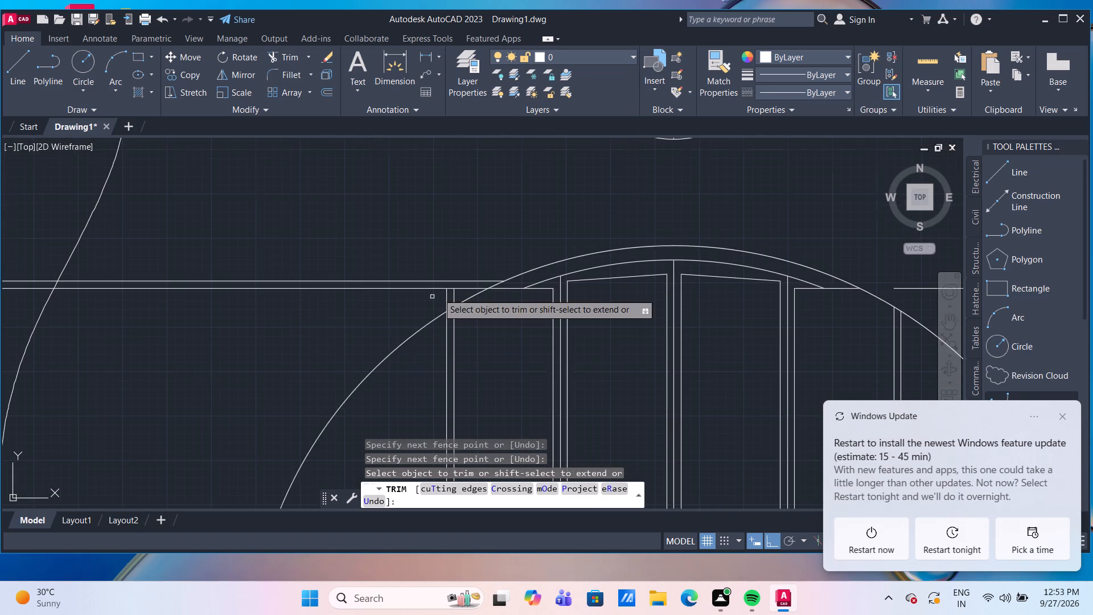
{"action": "scroll", "coordinate": [438, 293], "scroll_direction": "up", "scroll_amount": 1}
{"action": "left_click", "coordinate": [576, 232]}
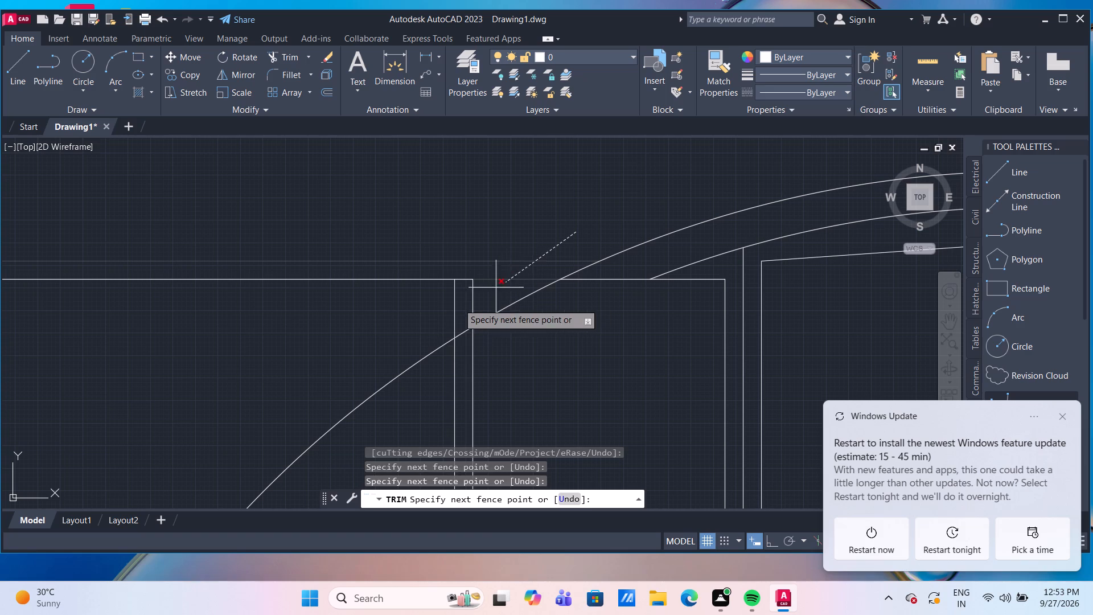
{"action": "left_click", "coordinate": [411, 317]}
{"action": "scroll", "coordinate": [411, 317], "scroll_direction": "down", "scroll_amount": 2}
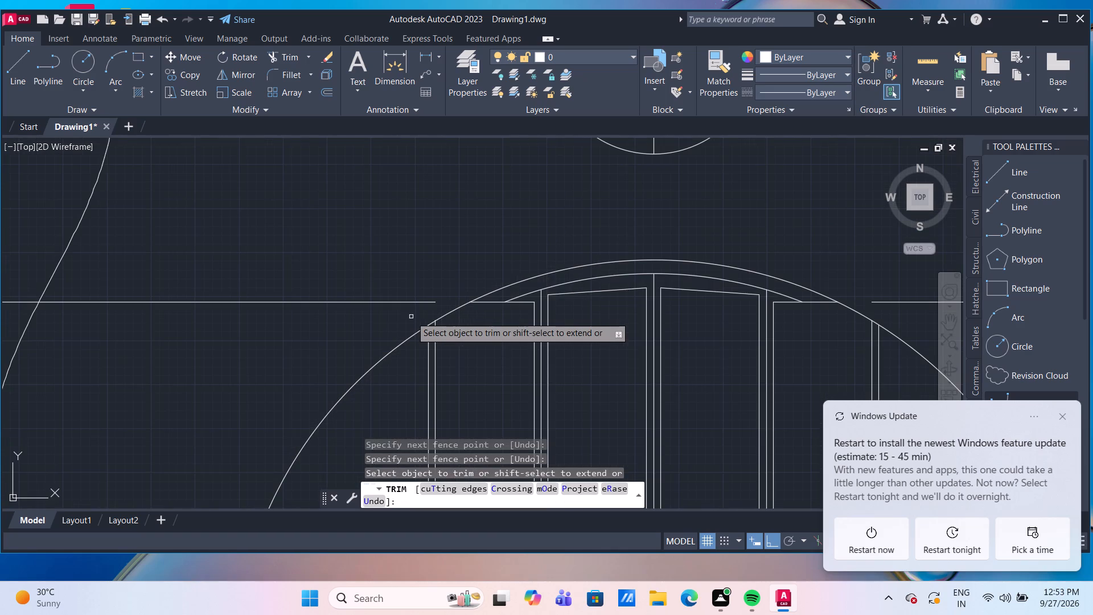
{"action": "key", "text": "Escape"}
Erase the leftover horizontal top lines outside the semicircle on both its left and right sides.
{"action": "left_click", "coordinate": [360, 300]}
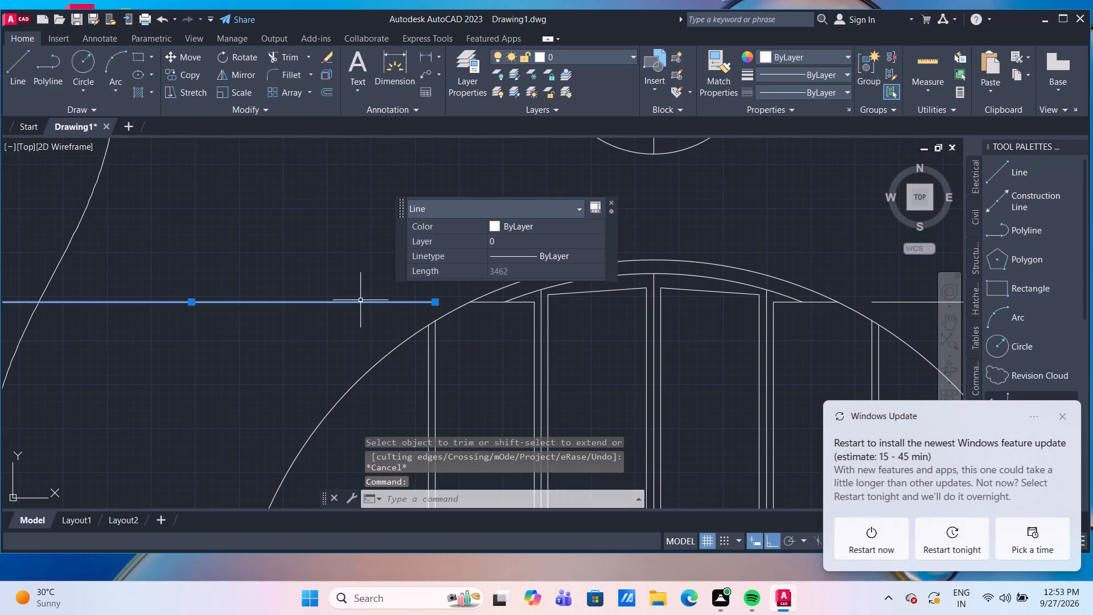
{"action": "key", "text": "Delete"}
{"action": "scroll", "coordinate": [340, 340], "scroll_direction": "down", "scroll_amount": 4}
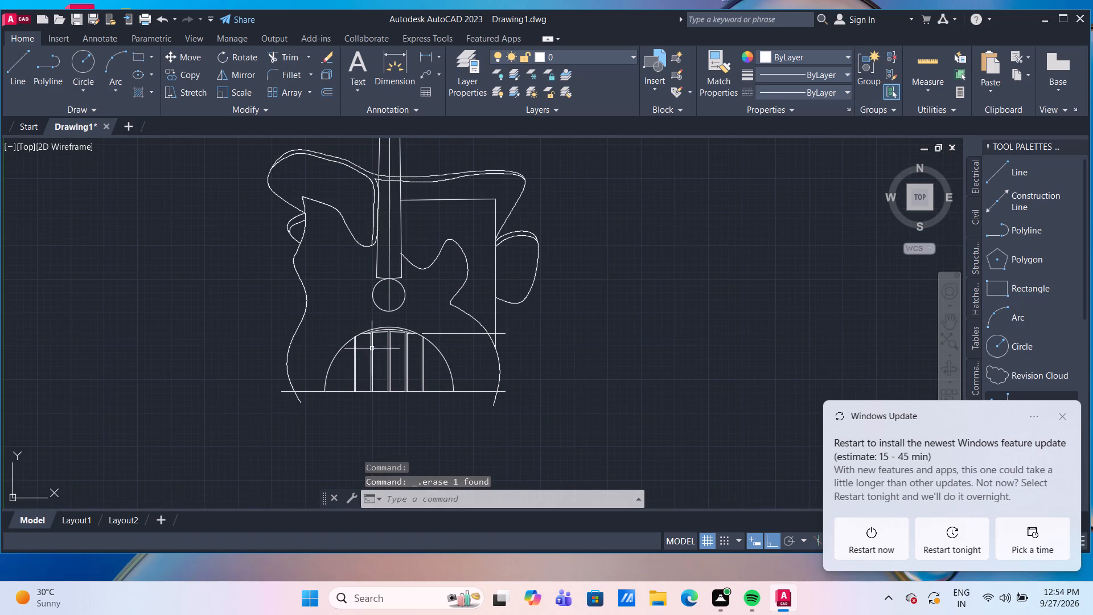
{"action": "scroll", "coordinate": [453, 334], "scroll_direction": "up", "scroll_amount": 2}
{"action": "left_click", "coordinate": [453, 334]}
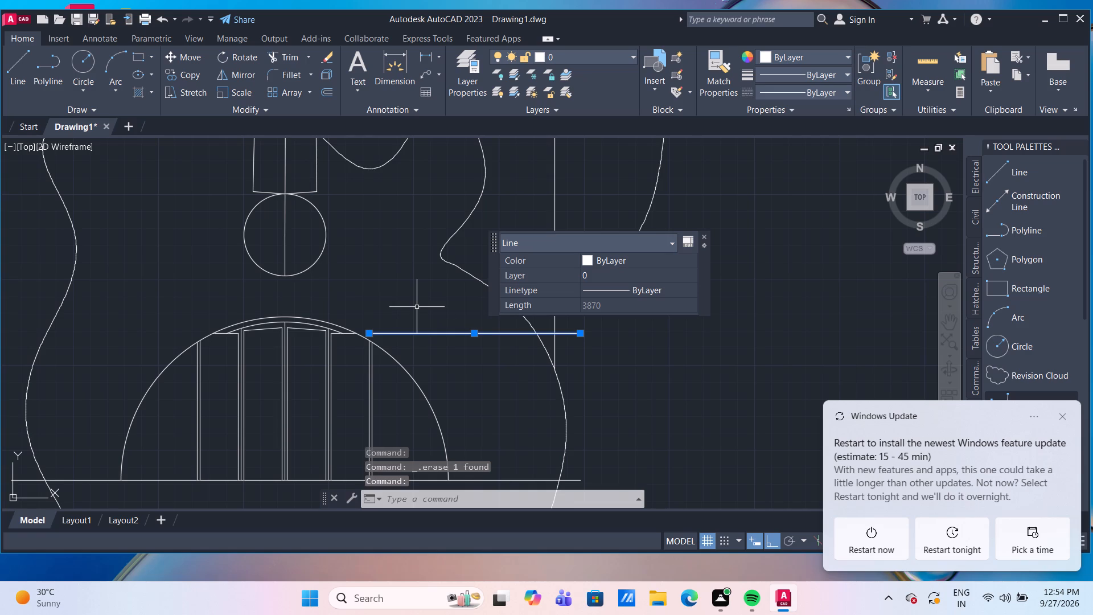
{"action": "key", "text": "Delete"}
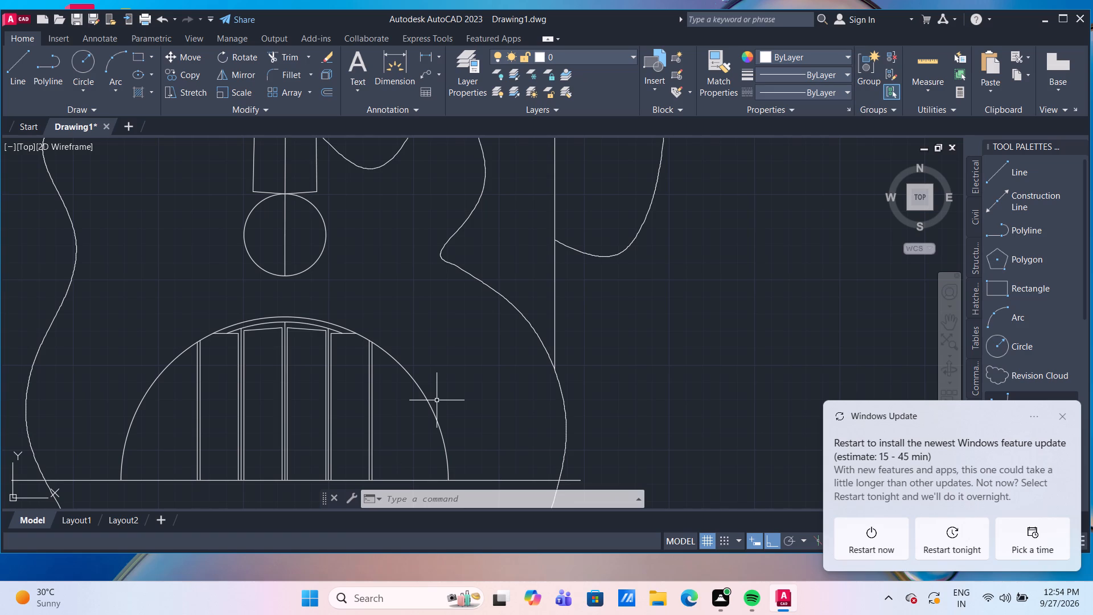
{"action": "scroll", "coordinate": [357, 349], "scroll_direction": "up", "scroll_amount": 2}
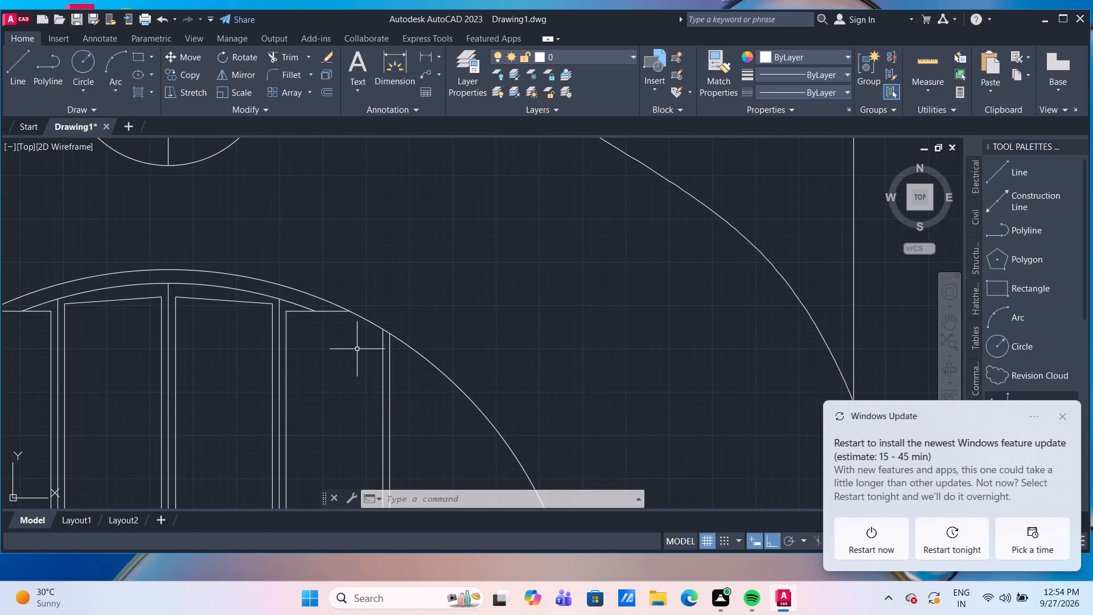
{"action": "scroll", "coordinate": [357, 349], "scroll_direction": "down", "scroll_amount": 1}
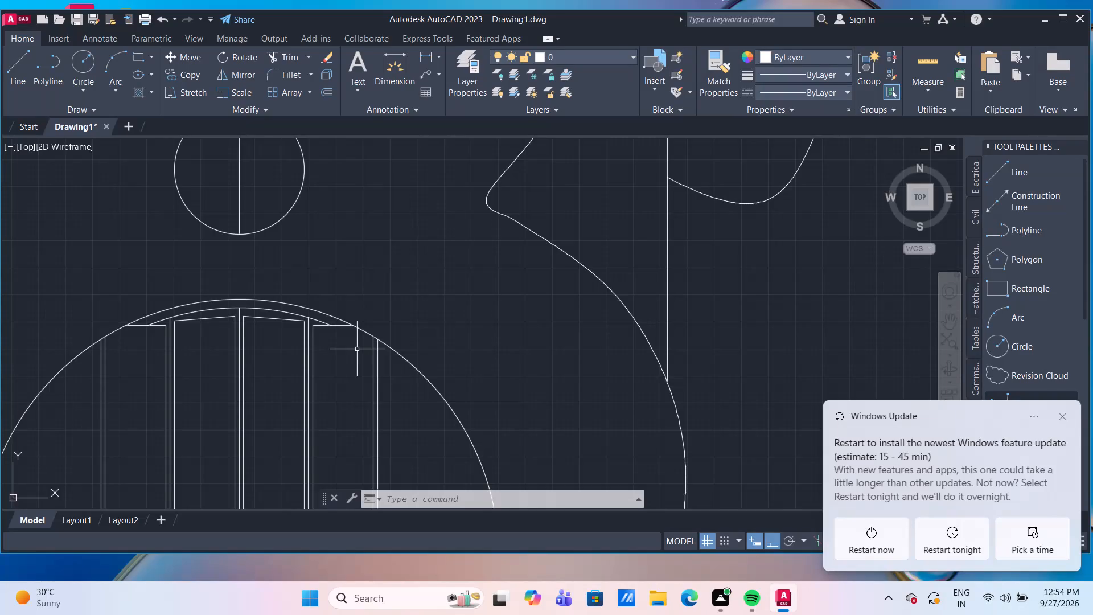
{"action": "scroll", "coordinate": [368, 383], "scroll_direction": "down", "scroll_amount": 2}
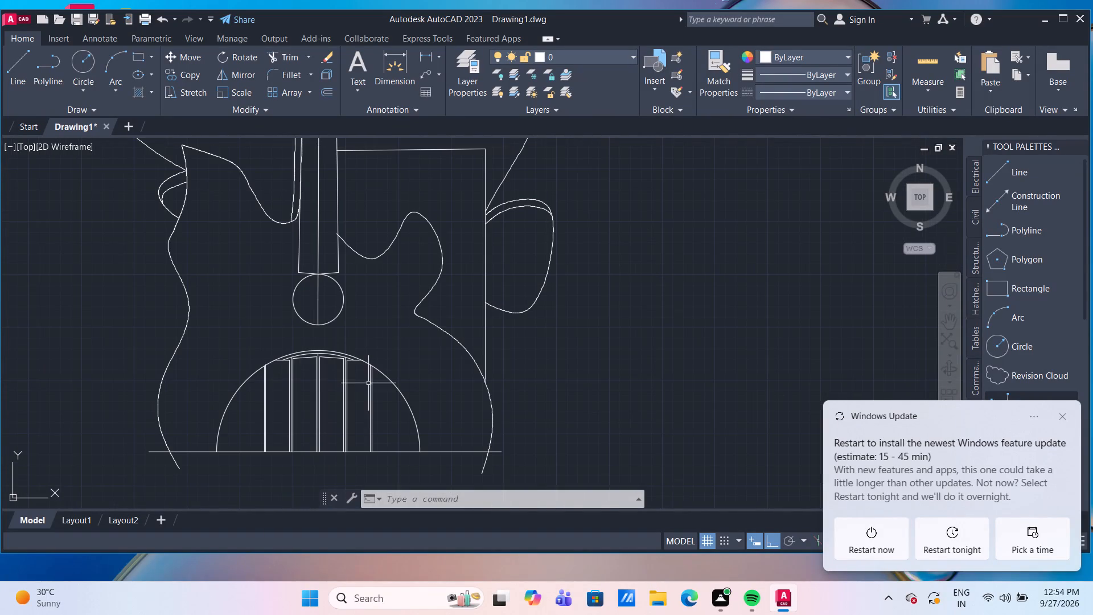
Extend both ends of the semicircle's inner arc down to the horizontal baseline, then leave Extend.
{"action": "middle_click_drag", "start_coordinate": [378, 415], "coordinate": [397, 302]}
{"action": "scroll", "coordinate": [379, 239], "scroll_direction": "up", "scroll_amount": 2}
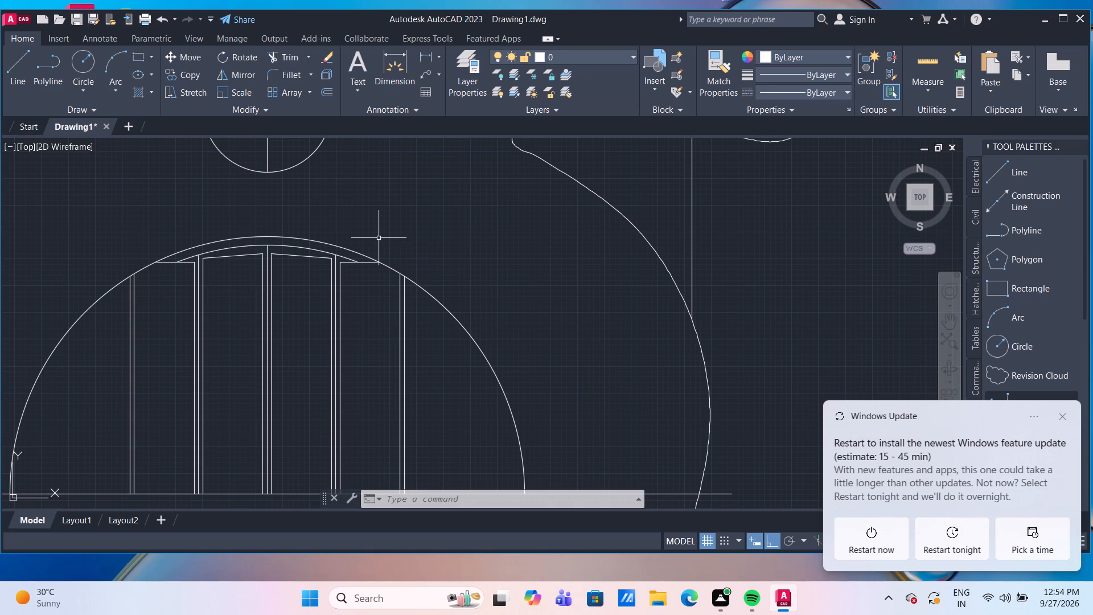
{"action": "type", "text": "EX"}
{"action": "key", "text": "Return"}
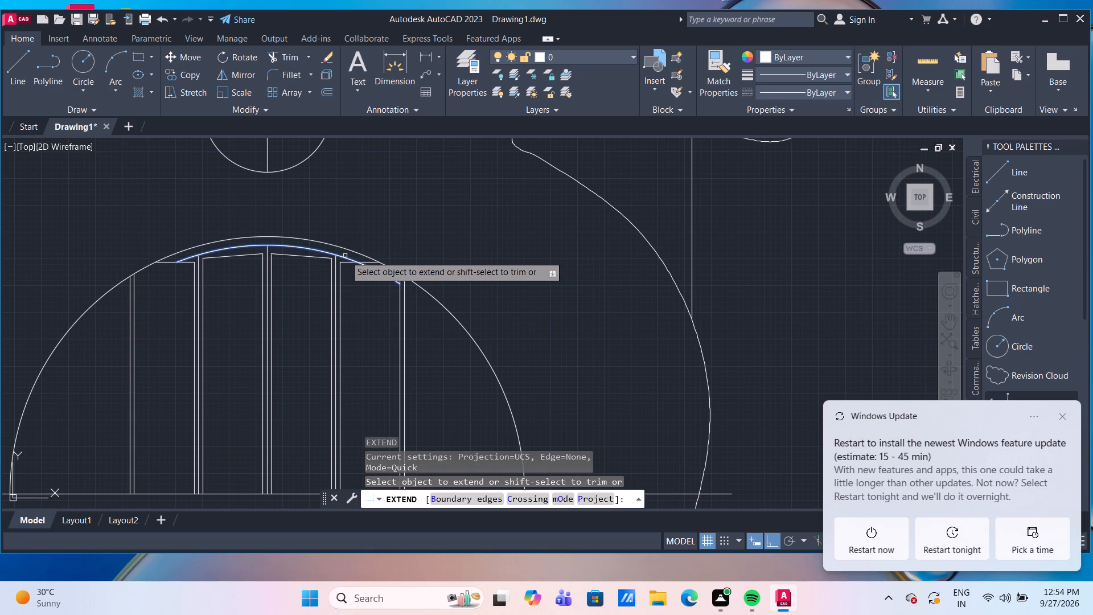
{"action": "left_click", "coordinate": [345, 256]}
{"action": "left_click", "coordinate": [392, 280]}
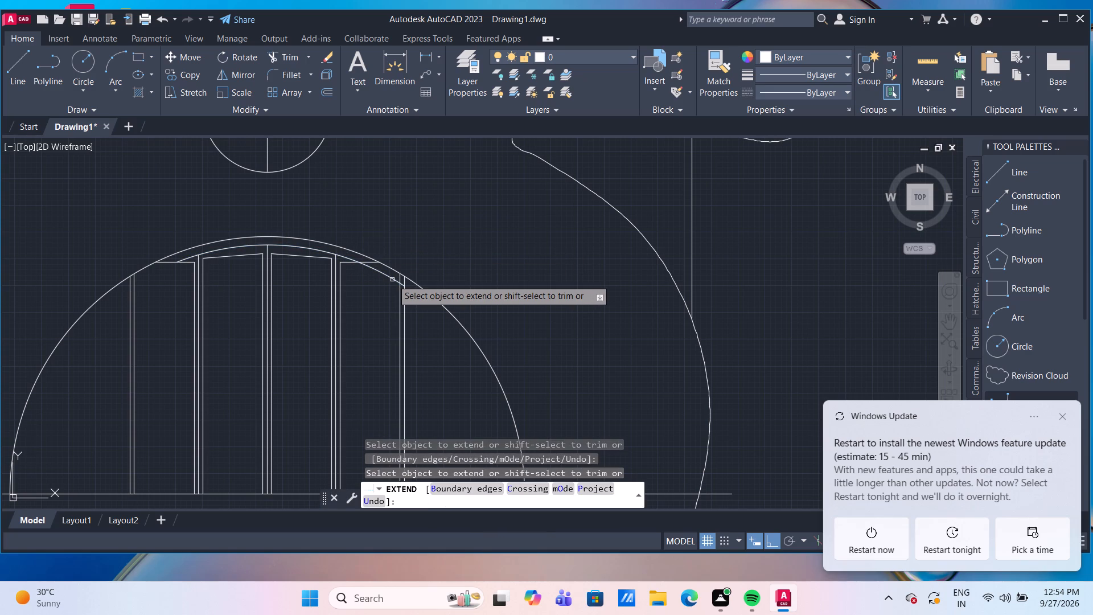
{"action": "left_click", "coordinate": [392, 280]}
{"action": "scroll", "coordinate": [391, 279], "scroll_direction": "down", "scroll_amount": 3}
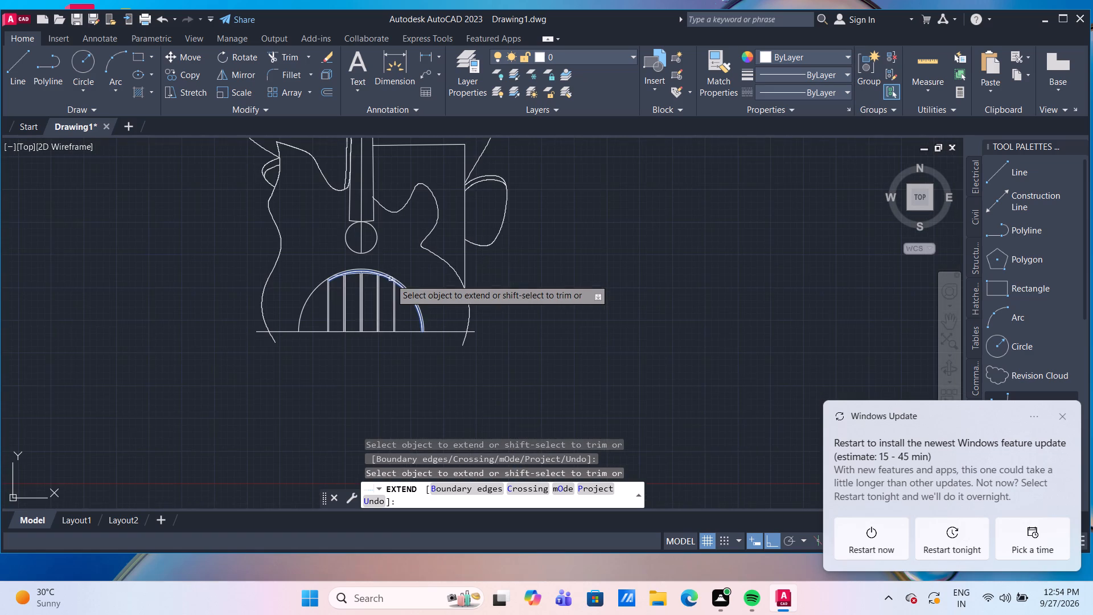
{"action": "scroll", "coordinate": [384, 276], "scroll_direction": "up", "scroll_amount": 3}
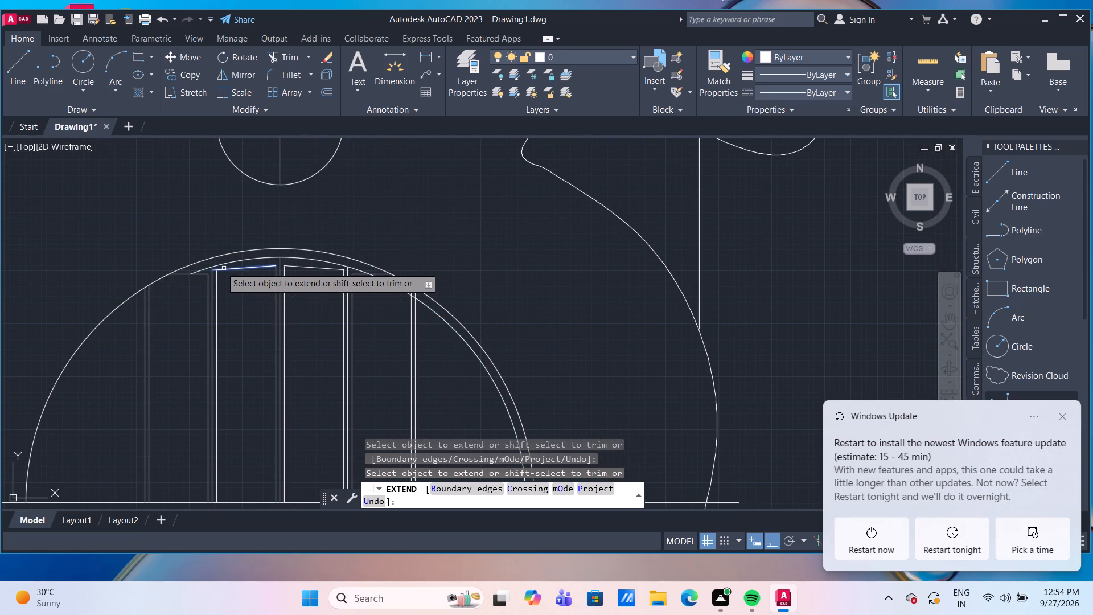
{"action": "left_click", "coordinate": [206, 266]}
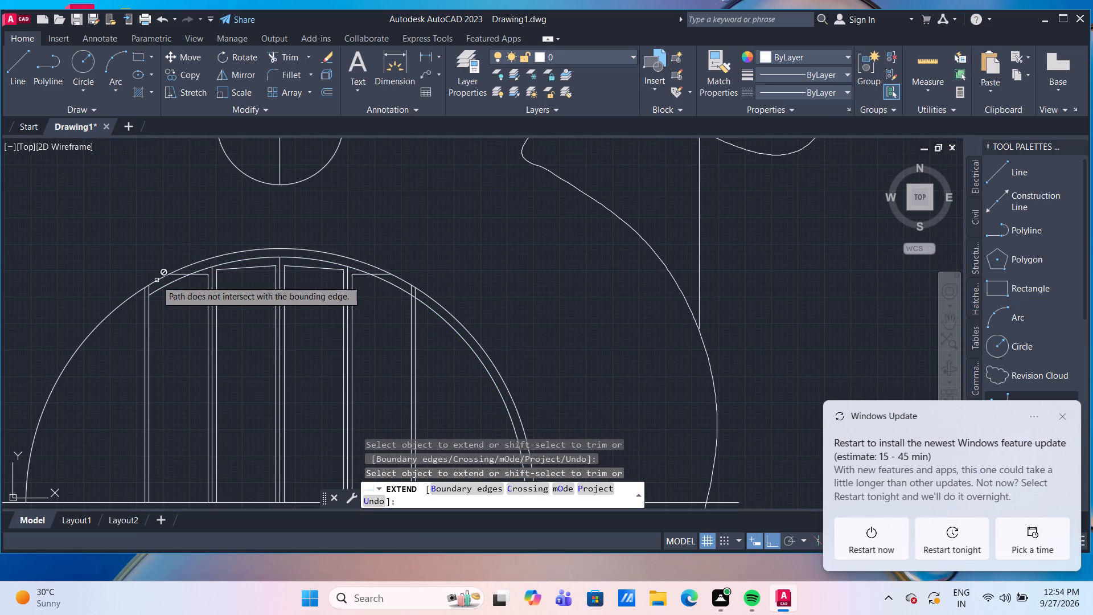
{"action": "left_click", "coordinate": [163, 286]}
{"action": "left_click", "coordinate": [159, 287]}
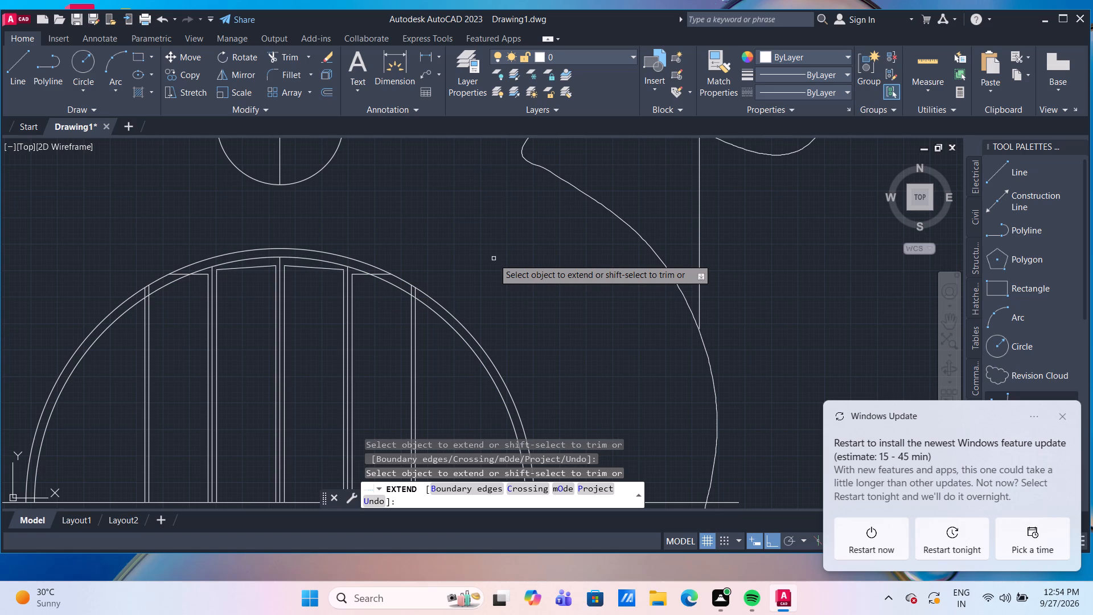
{"action": "scroll", "coordinate": [112, 273], "scroll_direction": "up", "scroll_amount": 2}
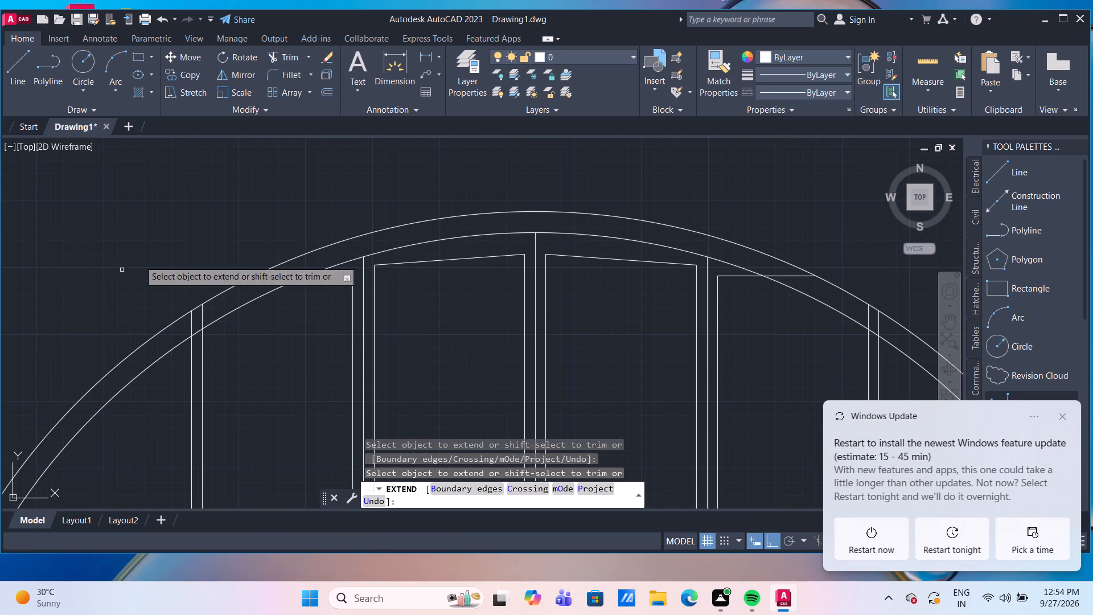
{"action": "key", "text": "Escape"}
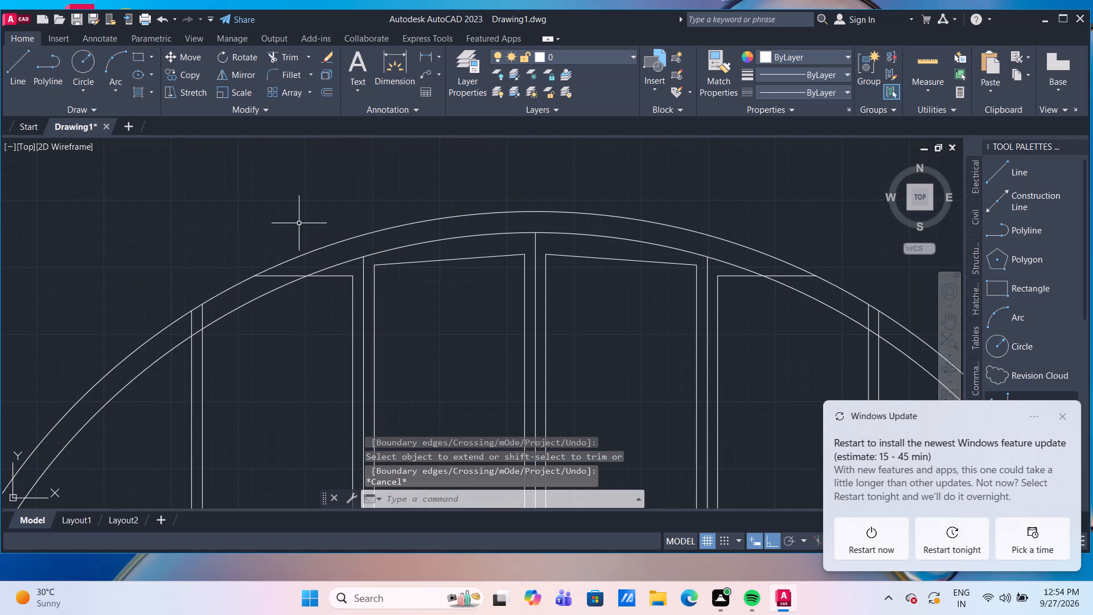
Fence-trim the outermost bars' edges and the short horizontal top lines between the two arcs on both sides of the semicircle.
{"action": "type", "text": "TR"}
{"action": "key", "text": "Return"}
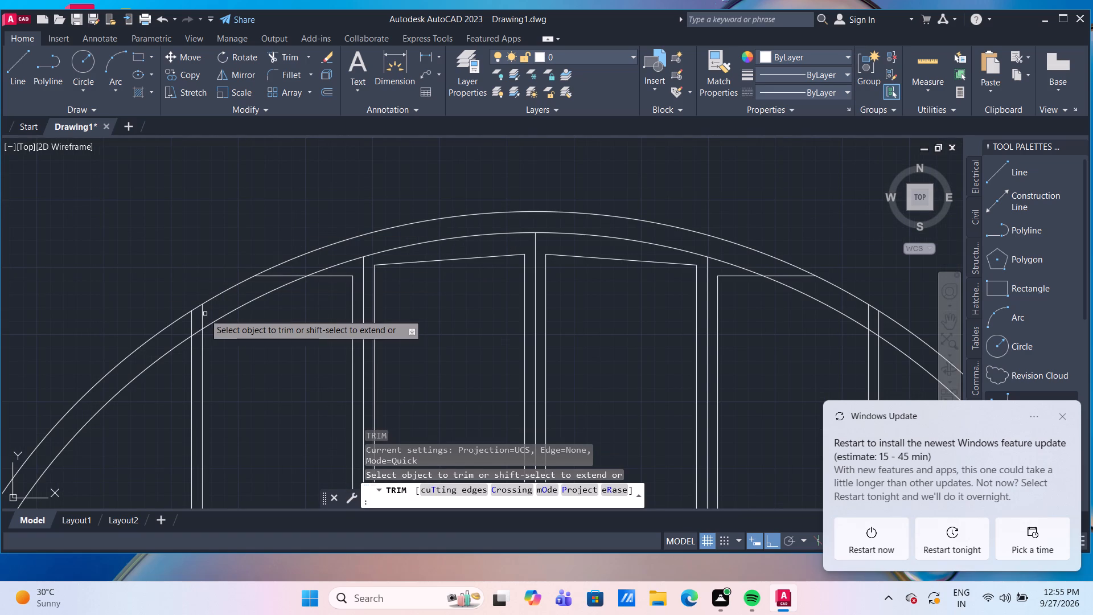
{"action": "left_click", "coordinate": [179, 328]}
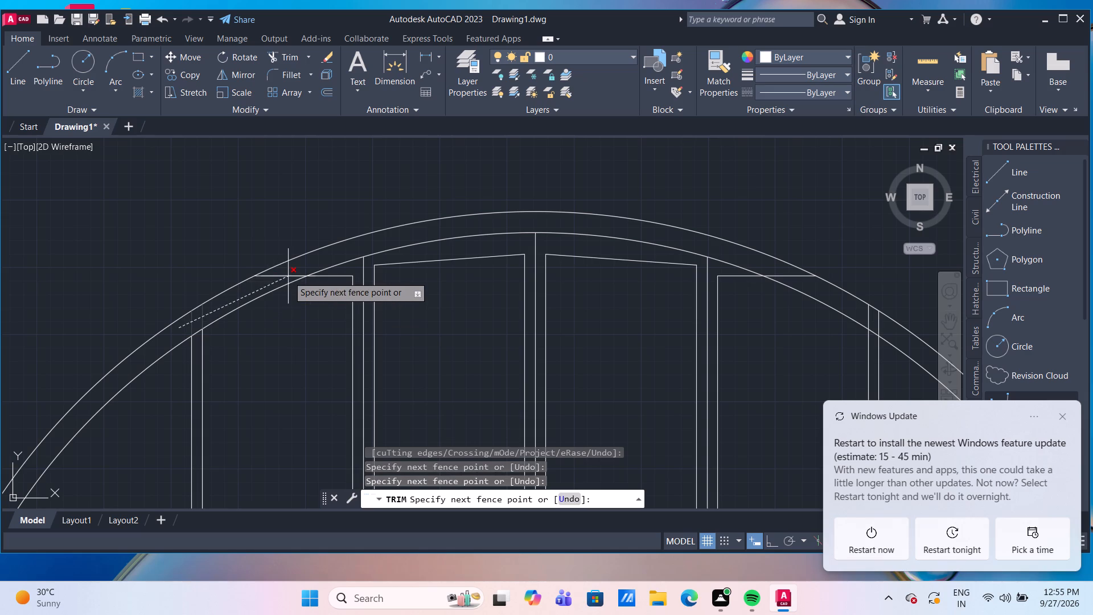
{"action": "left_click", "coordinate": [294, 270]}
{"action": "scroll", "coordinate": [297, 300], "scroll_direction": "down", "scroll_amount": 3}
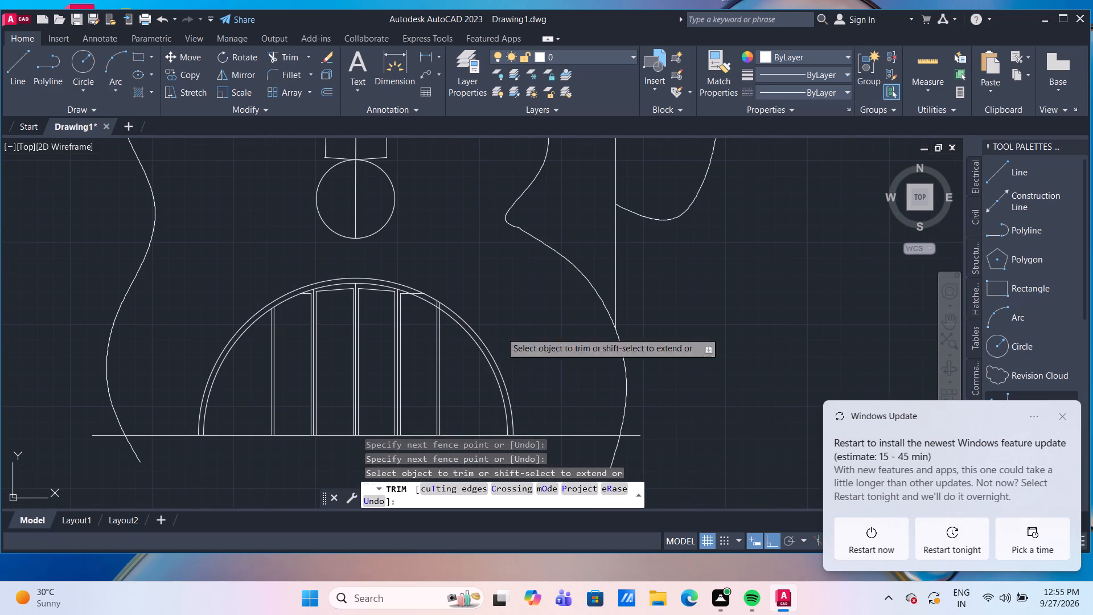
{"action": "scroll", "coordinate": [458, 289], "scroll_direction": "up", "scroll_amount": 3}
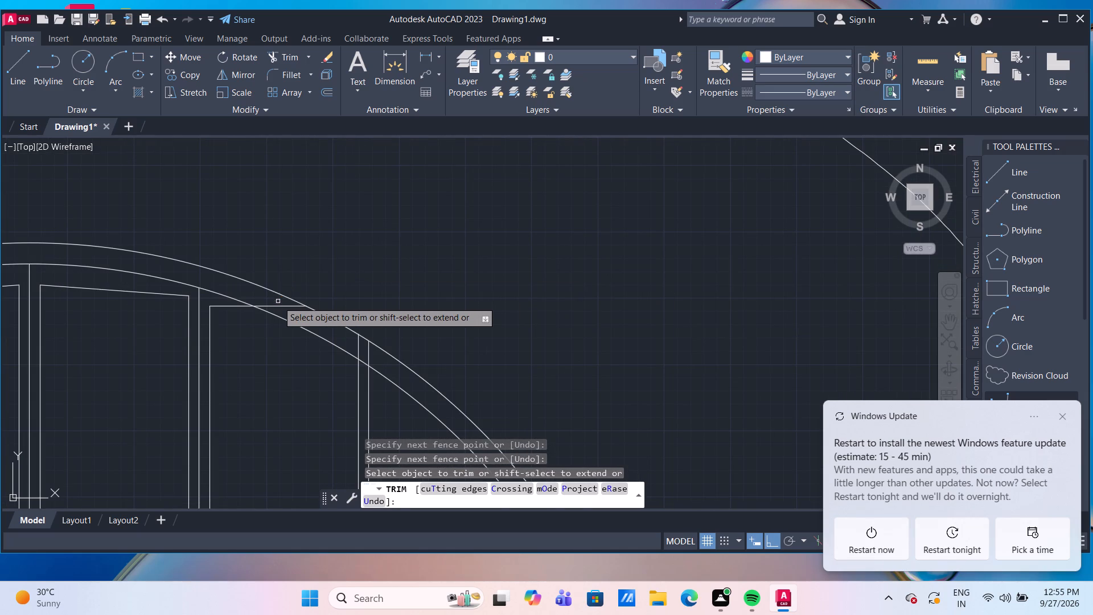
{"action": "left_click", "coordinate": [276, 301]}
{"action": "left_click", "coordinate": [387, 363]}
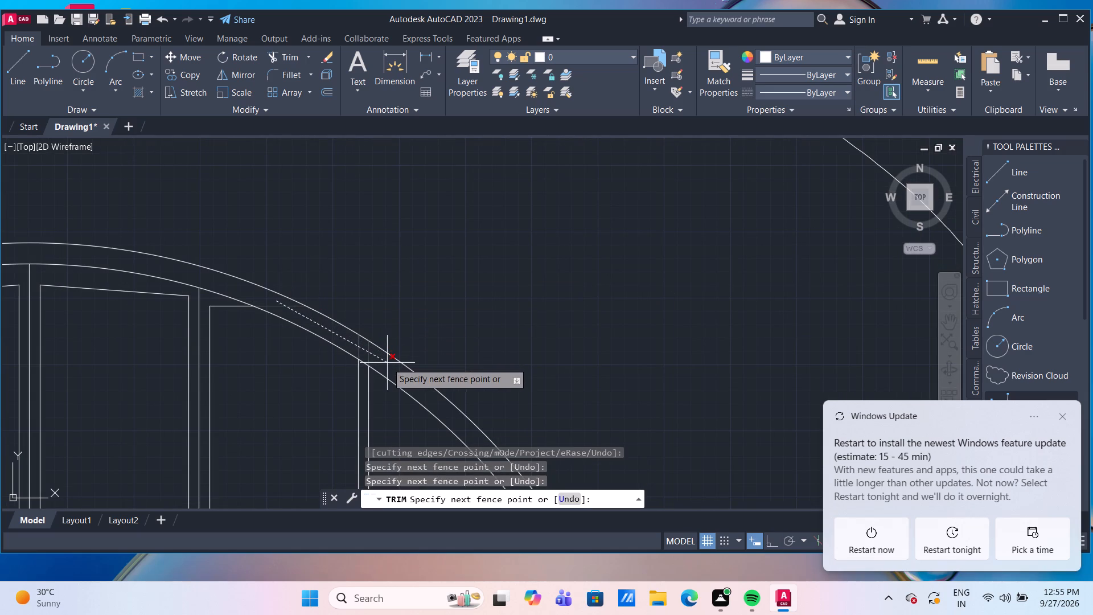
{"action": "scroll", "coordinate": [490, 285], "scroll_direction": "down", "scroll_amount": 2}
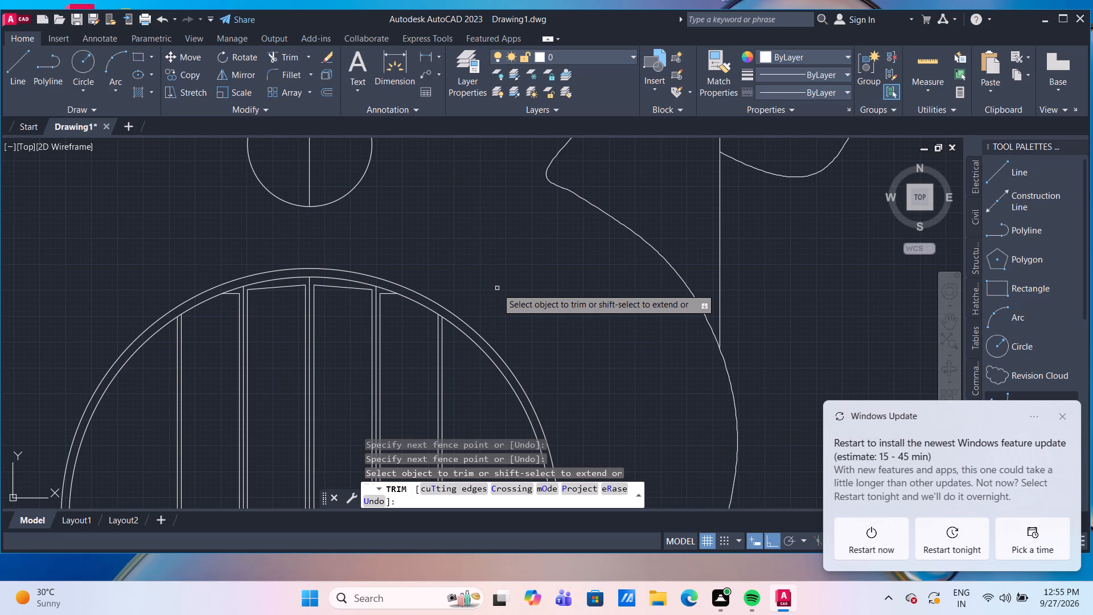
{"action": "scroll", "coordinate": [497, 288], "scroll_direction": "down", "scroll_amount": 3}
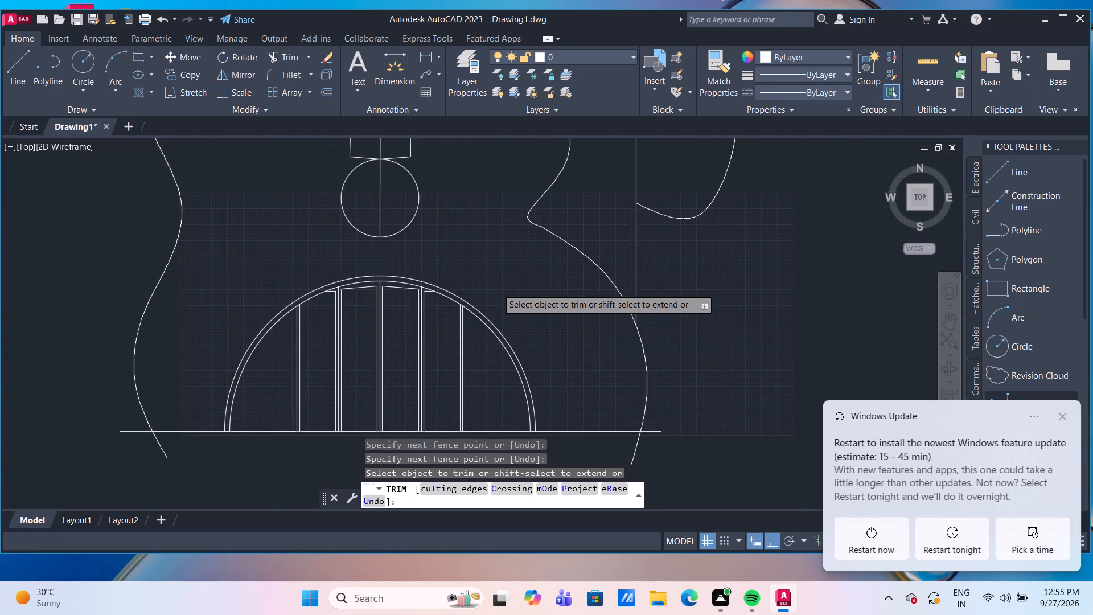
{"action": "scroll", "coordinate": [460, 350], "scroll_direction": "up", "scroll_amount": 3}
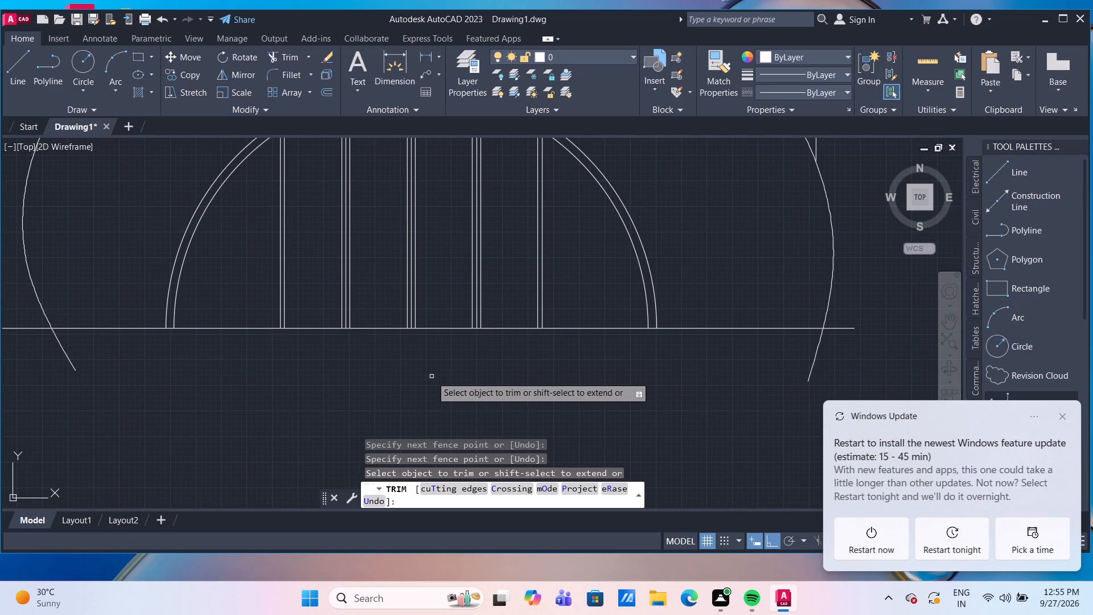
{"action": "key", "text": "Escape"}
Offset the semicircle's horizontal baseline upward by 100.
{"action": "scroll", "coordinate": [435, 357], "scroll_direction": "up", "scroll_amount": 2}
{"action": "middle_click_drag", "start_coordinate": [435, 357], "coordinate": [470, 411]}
{"action": "scroll", "coordinate": [471, 411], "scroll_direction": "down", "scroll_amount": 2}
{"action": "middle_click", "coordinate": [478, 404]}
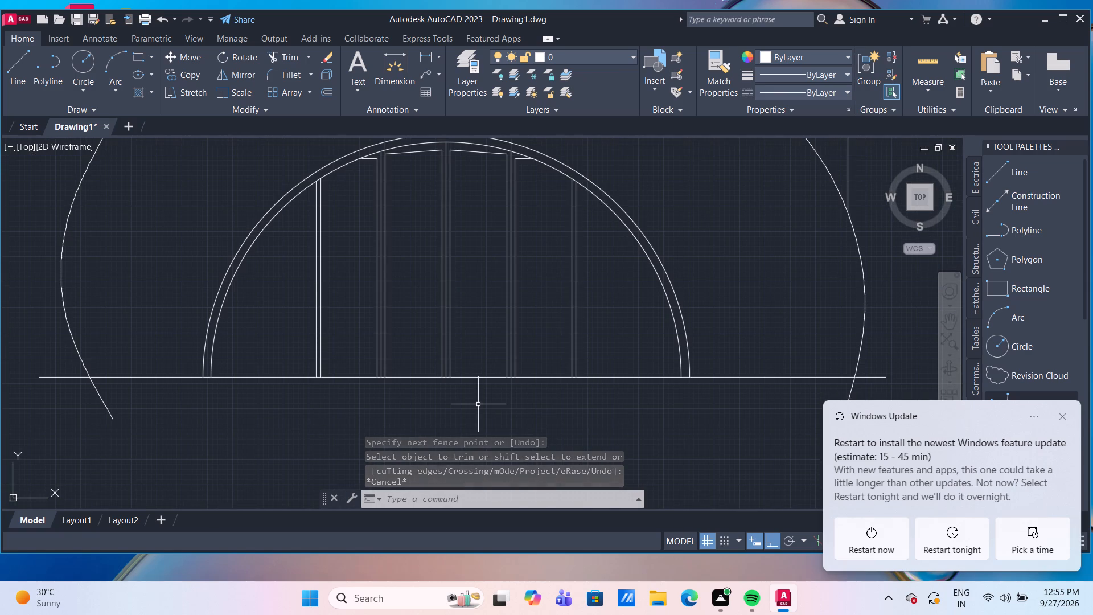
{"action": "key", "text": "o"}
{"action": "key", "text": "Return"}
{"action": "key", "text": "Return"}
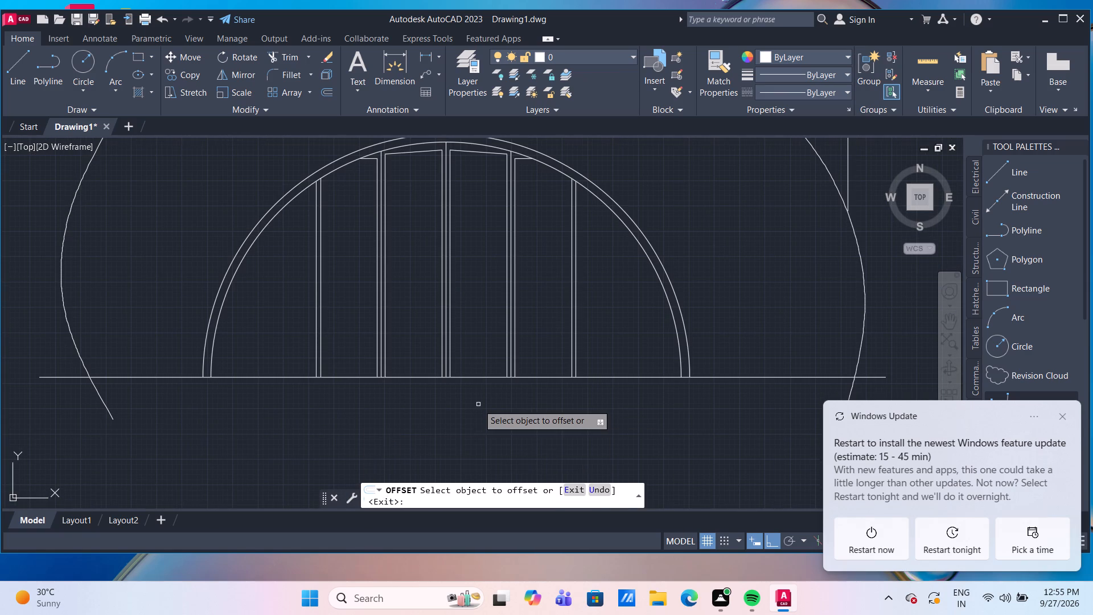
{"action": "left_click", "coordinate": [668, 376]}
{"action": "type", "text": "100"}
{"action": "key", "text": "Return"}
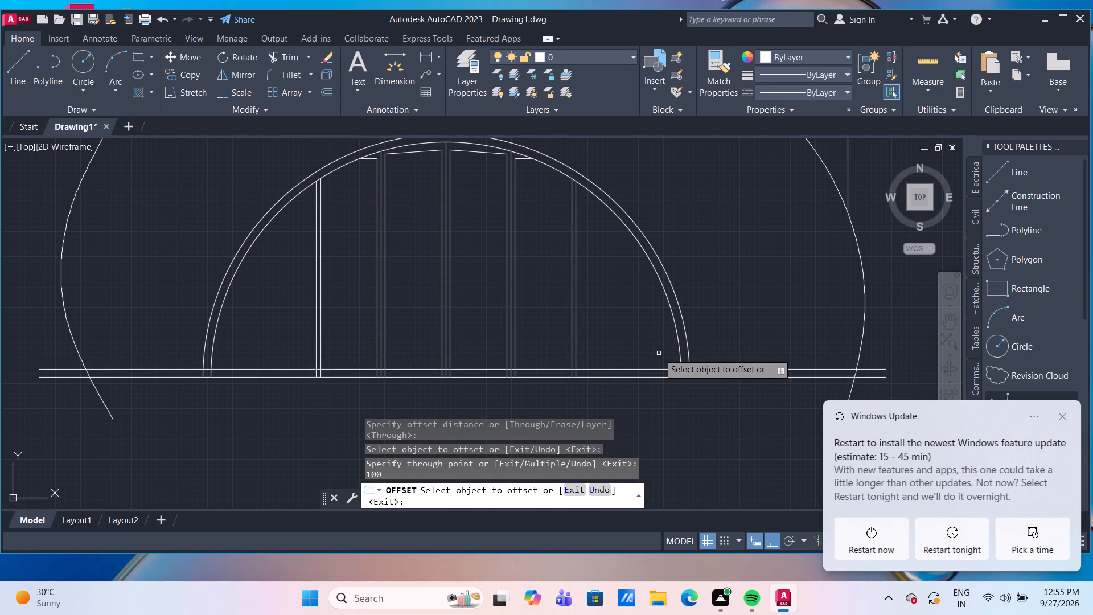
Offset the new line above the baseline downward by 50, then leave Offset.
{"action": "scroll", "coordinate": [657, 353], "scroll_direction": "up", "scroll_amount": 2}
{"action": "middle_click_drag", "start_coordinate": [654, 351], "coordinate": [636, 261]}
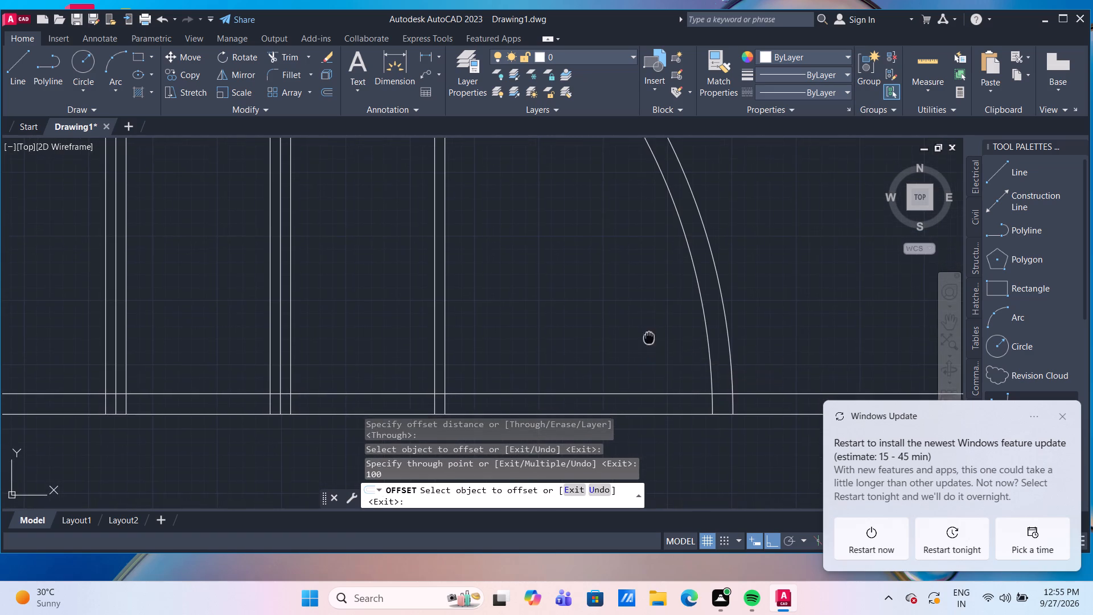
{"action": "middle_click_drag", "start_coordinate": [636, 261], "coordinate": [636, 253]}
{"action": "scroll", "coordinate": [619, 277], "scroll_direction": "down", "scroll_amount": 2}
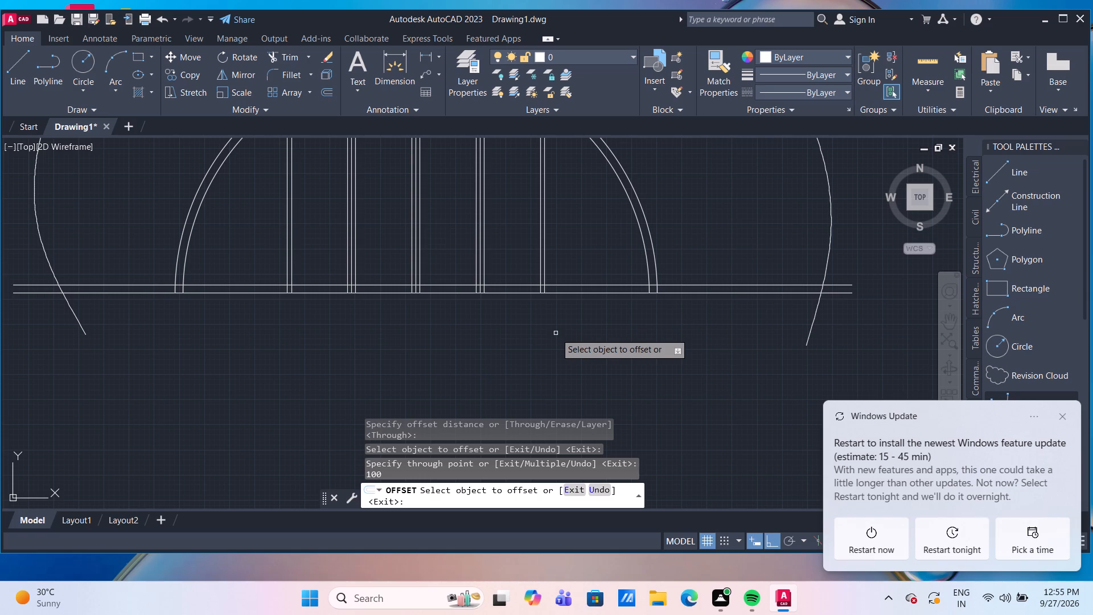
{"action": "scroll", "coordinate": [564, 277], "scroll_direction": "up", "scroll_amount": 2}
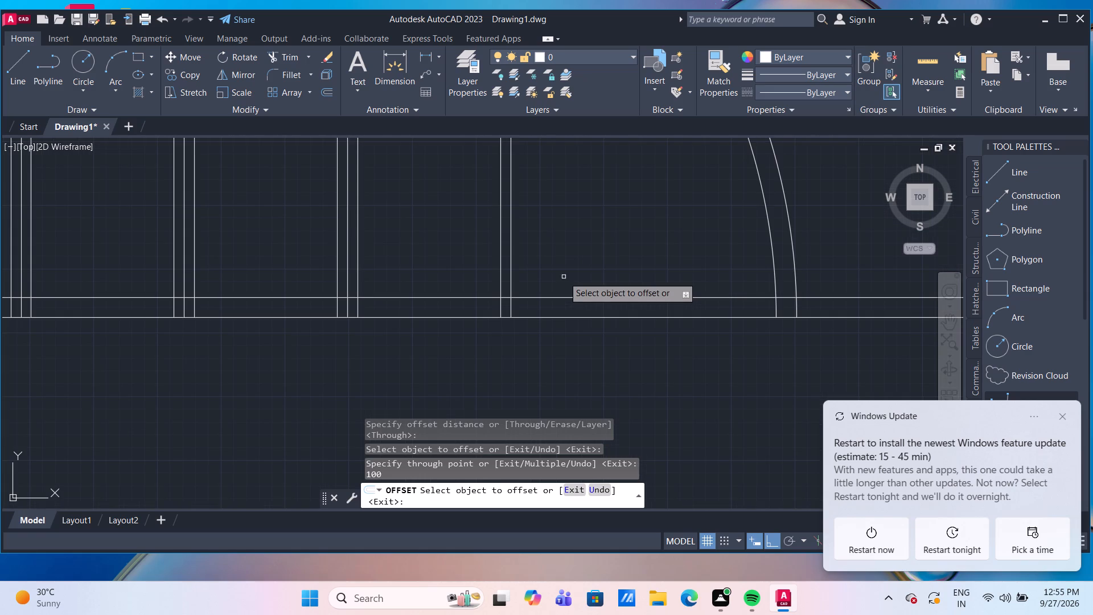
{"action": "left_click", "coordinate": [578, 297]}
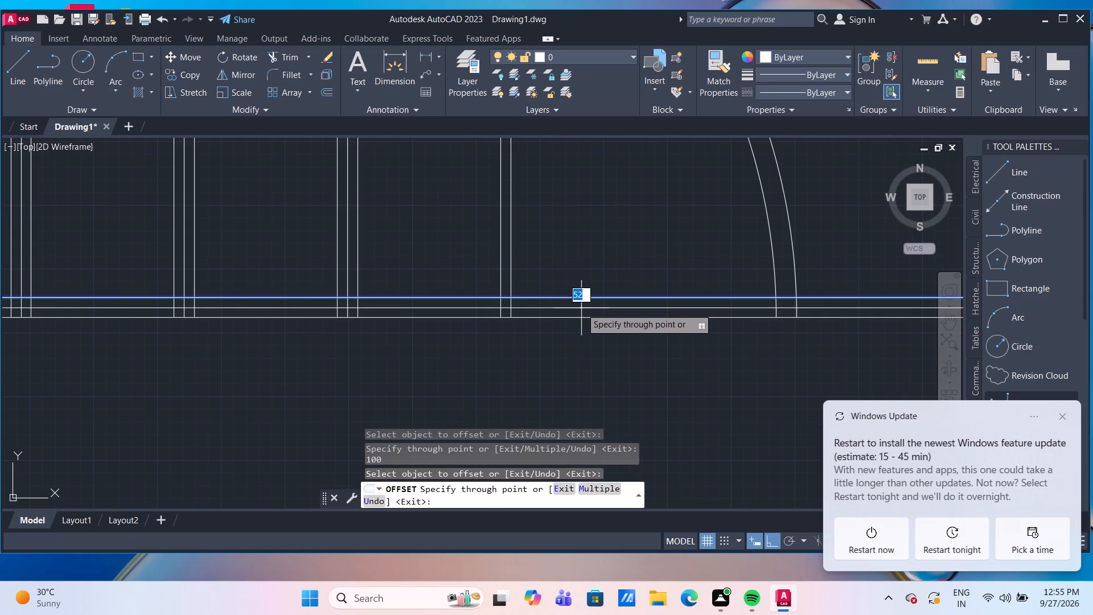
{"action": "type", "text": "50"}
{"action": "key", "text": "Return"}
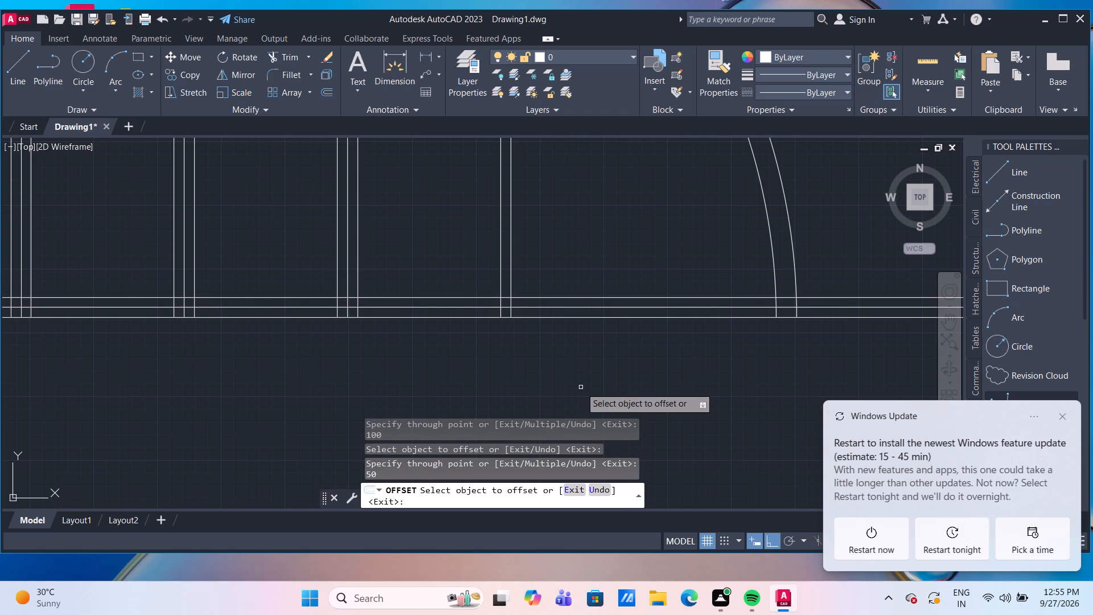
{"action": "key", "text": "Escape"}
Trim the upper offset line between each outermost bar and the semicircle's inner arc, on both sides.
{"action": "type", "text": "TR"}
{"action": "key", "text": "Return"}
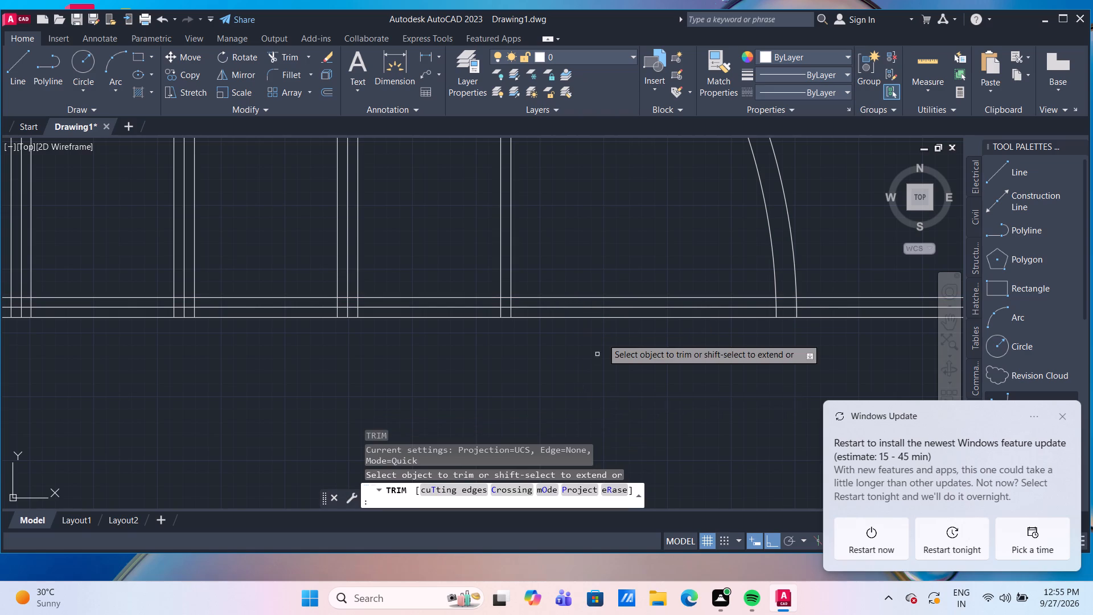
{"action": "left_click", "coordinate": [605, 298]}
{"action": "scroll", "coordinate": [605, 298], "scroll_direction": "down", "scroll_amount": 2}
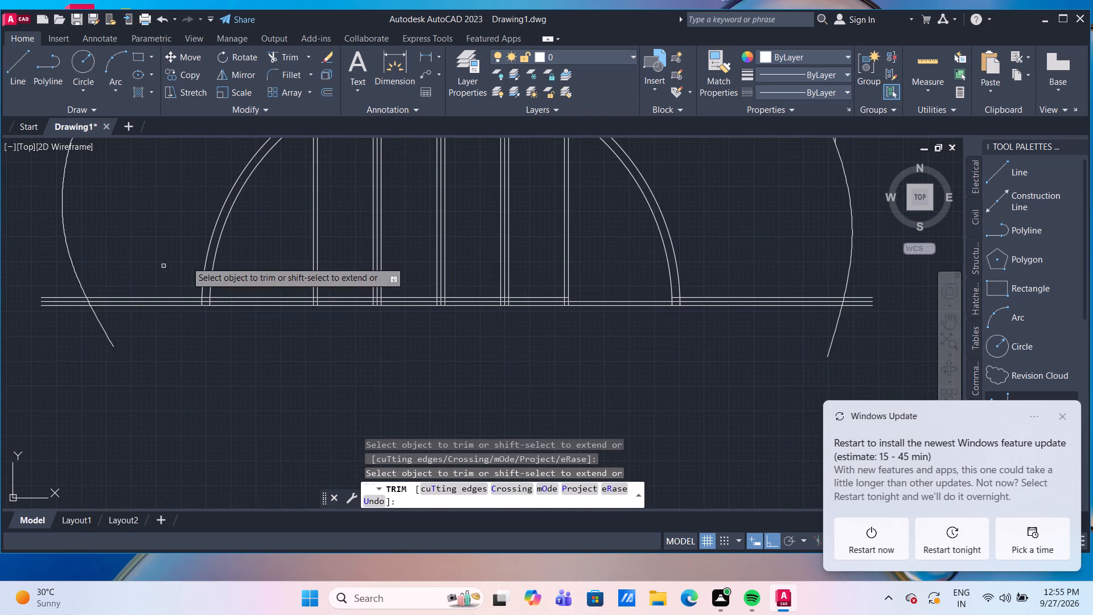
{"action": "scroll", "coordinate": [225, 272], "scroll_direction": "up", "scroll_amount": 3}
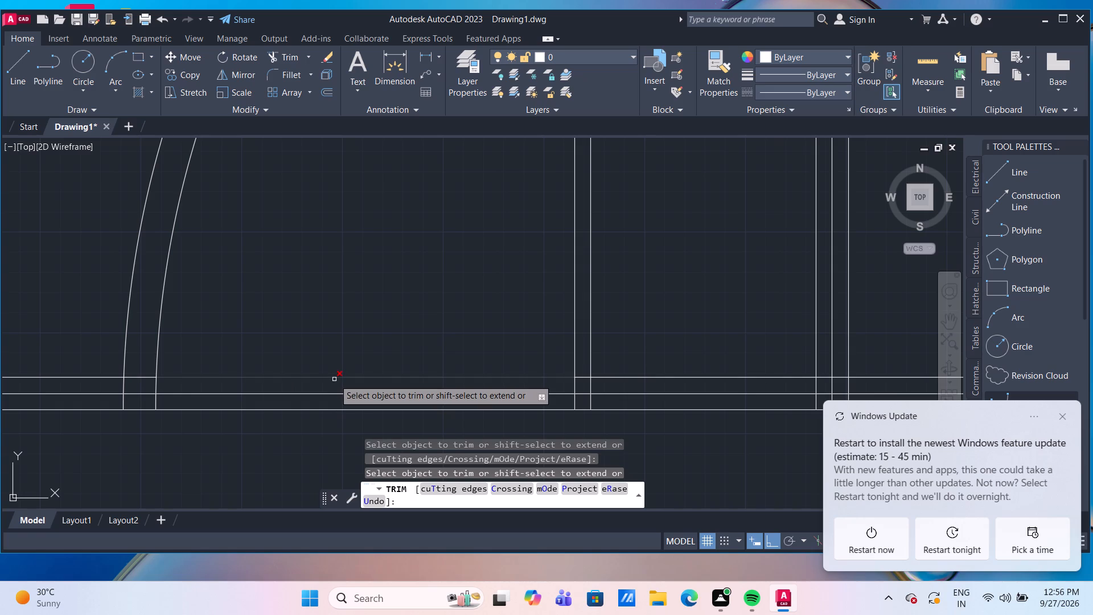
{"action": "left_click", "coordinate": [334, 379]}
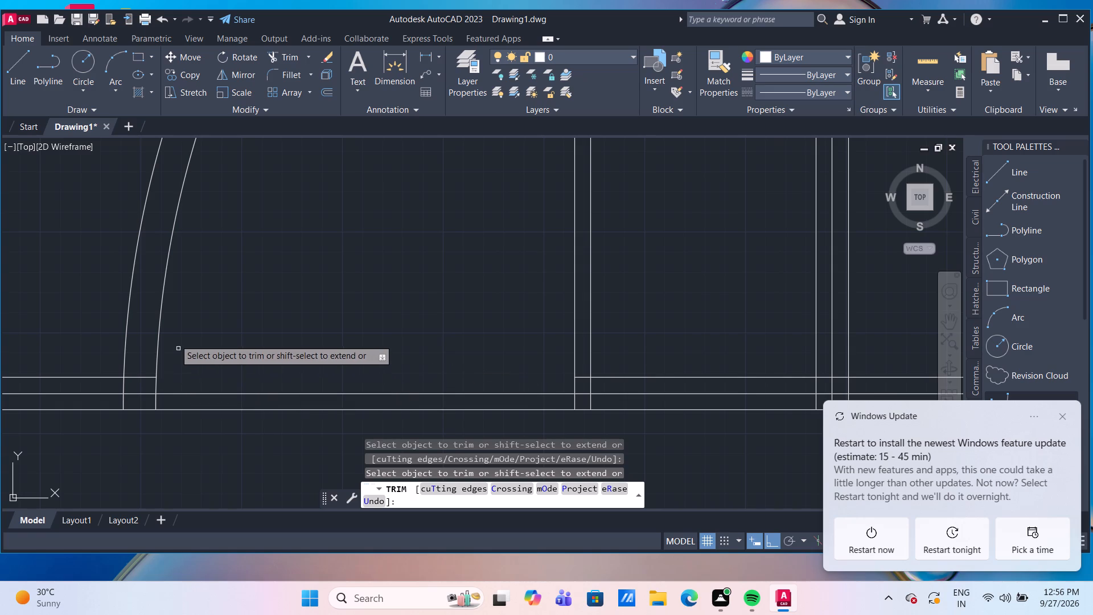
Fence-trim the two offset lines between the arcs at the semicircle's left end, plus the inner arc's stub below the middle line.
{"action": "scroll", "coordinate": [174, 333], "scroll_direction": "down", "scroll_amount": 3}
{"action": "scroll", "coordinate": [265, 337], "scroll_direction": "down", "scroll_amount": 2}
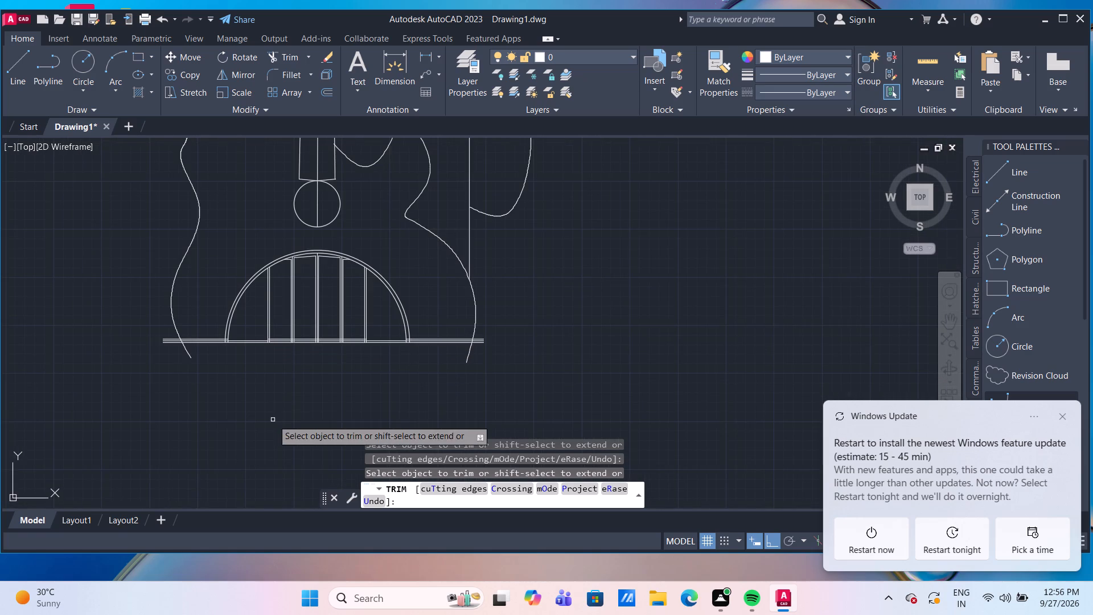
{"action": "scroll", "coordinate": [265, 379], "scroll_direction": "up", "scroll_amount": 3}
{"action": "middle_click_drag", "start_coordinate": [199, 309], "coordinate": [199, 309]}
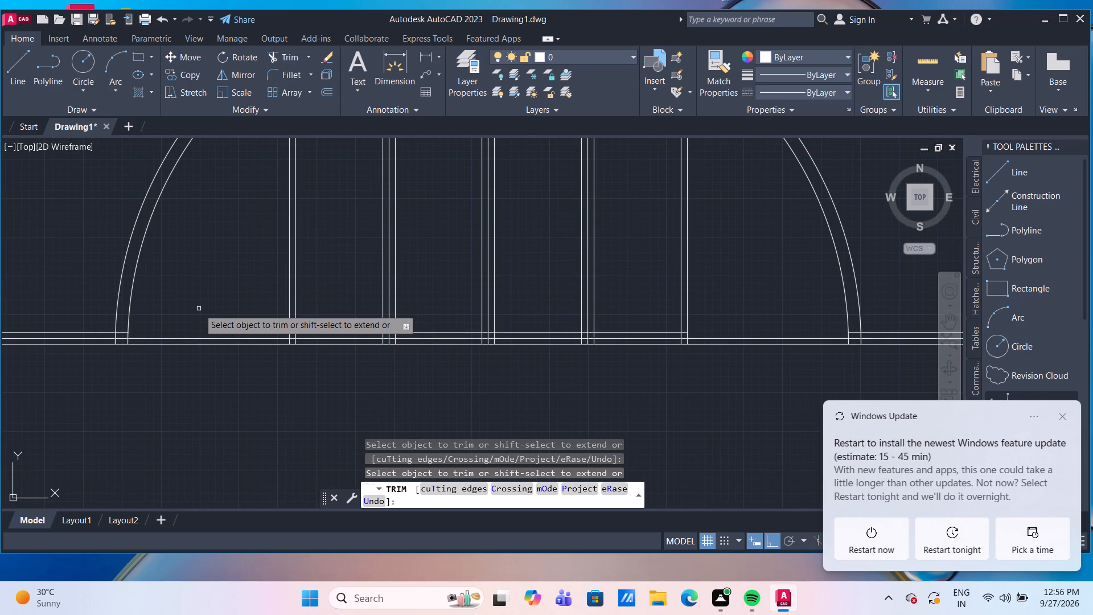
{"action": "middle_click_drag", "start_coordinate": [199, 309], "coordinate": [246, 319]}
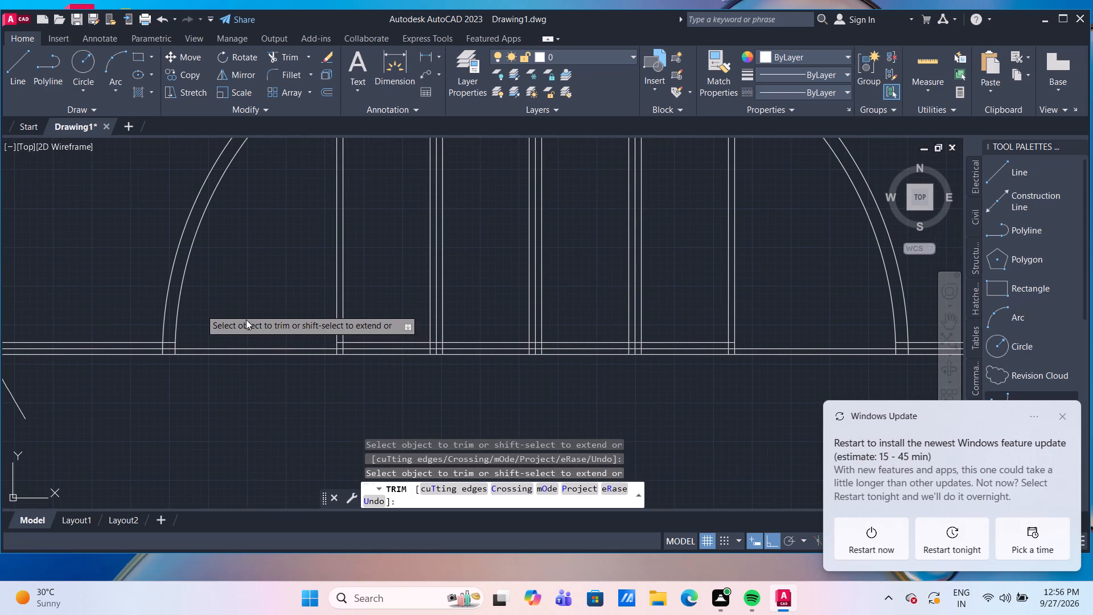
{"action": "scroll", "coordinate": [182, 359], "scroll_direction": "up", "scroll_amount": 2}
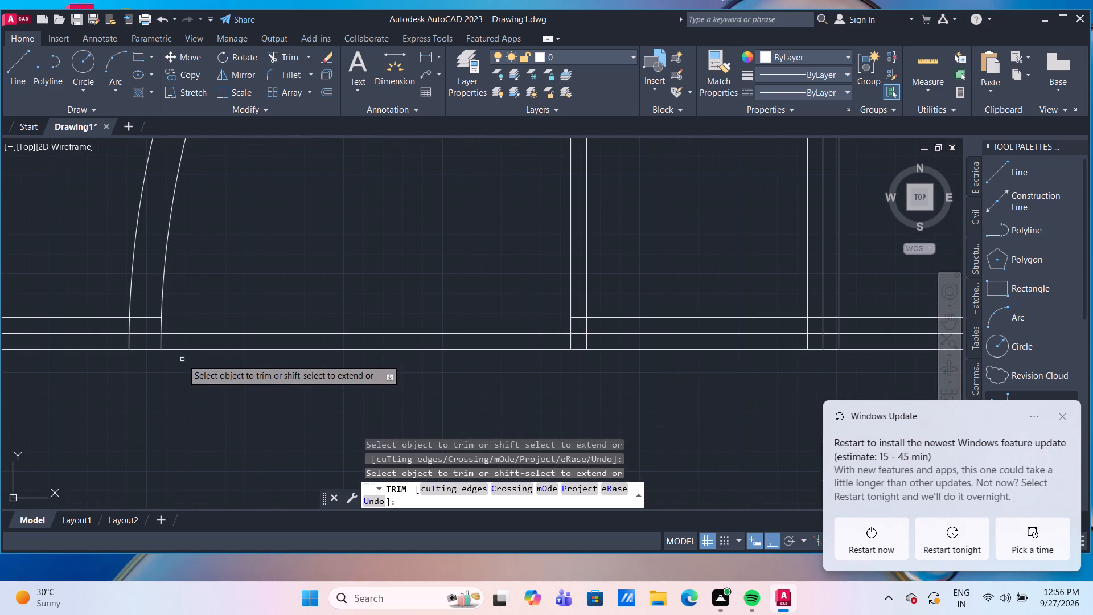
{"action": "scroll", "coordinate": [182, 359], "scroll_direction": "down", "scroll_amount": 3}
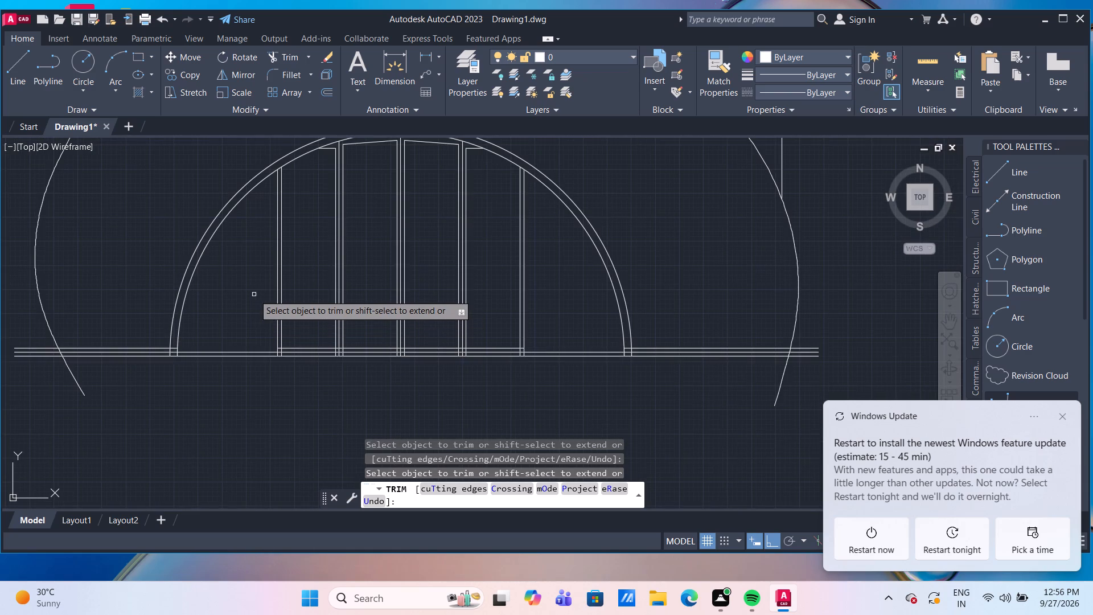
{"action": "scroll", "coordinate": [254, 294], "scroll_direction": "down", "scroll_amount": 1}
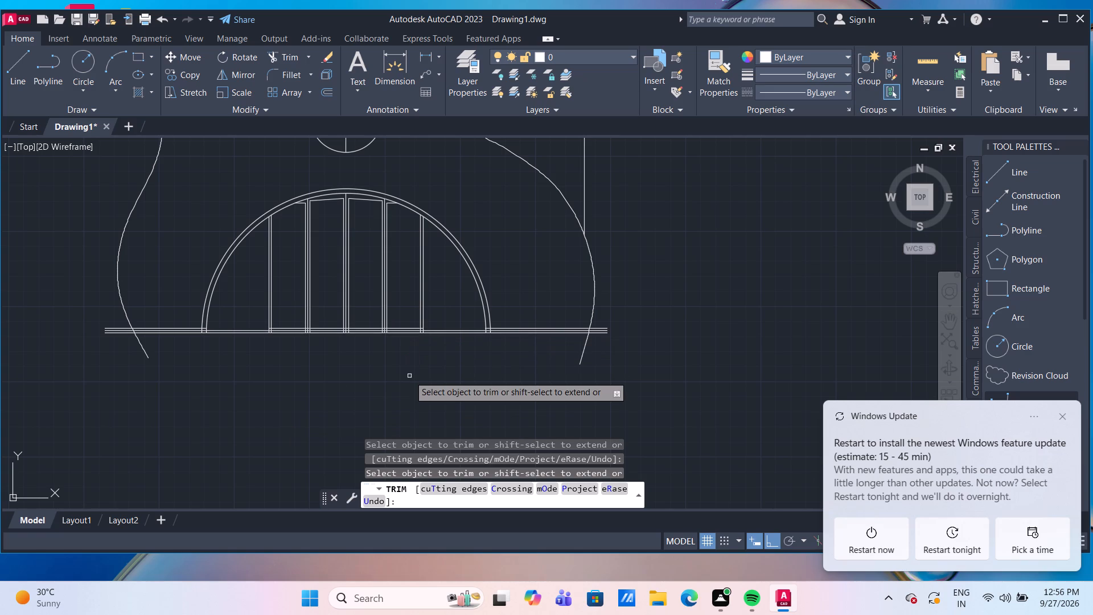
{"action": "scroll", "coordinate": [409, 376], "scroll_direction": "down", "scroll_amount": 2}
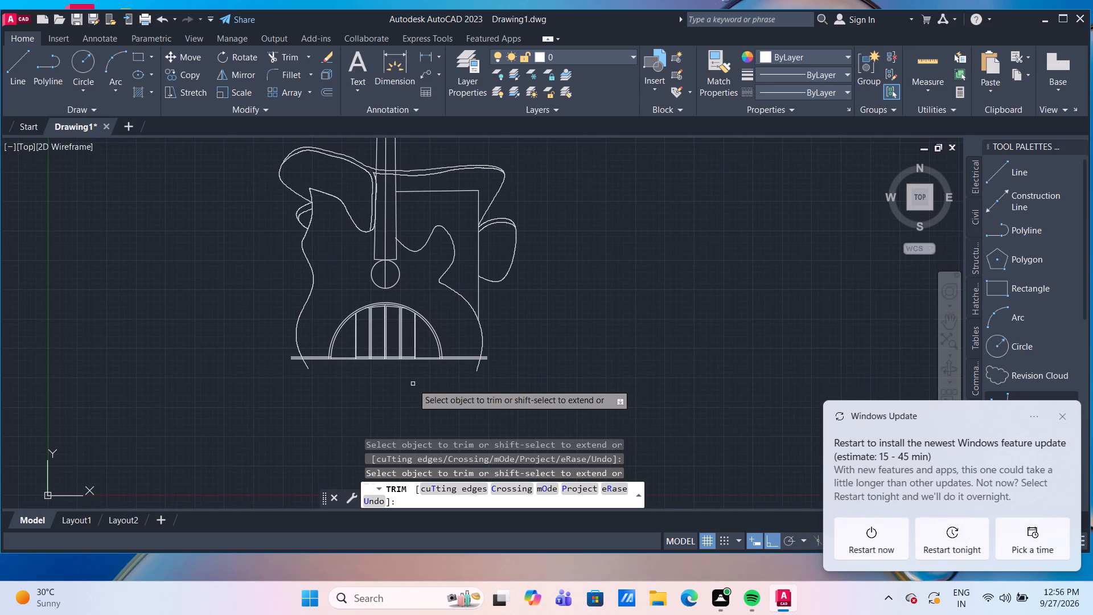
{"action": "scroll", "coordinate": [354, 357], "scroll_direction": "up", "scroll_amount": 3}
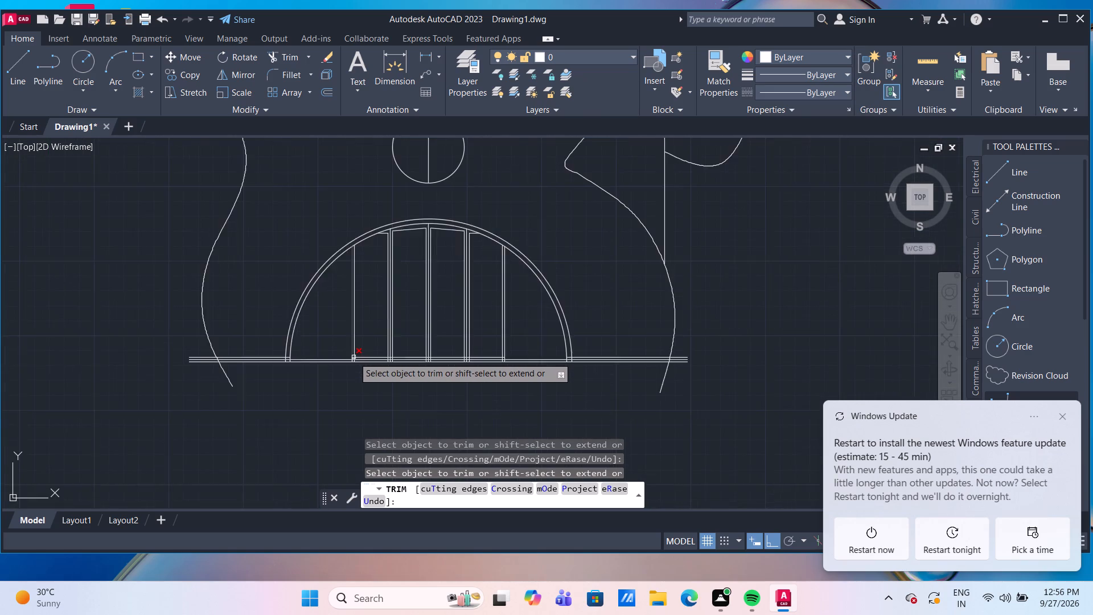
{"action": "scroll", "coordinate": [233, 376], "scroll_direction": "up", "scroll_amount": 3}
{"action": "scroll", "coordinate": [273, 324], "scroll_direction": "up", "scroll_amount": 2}
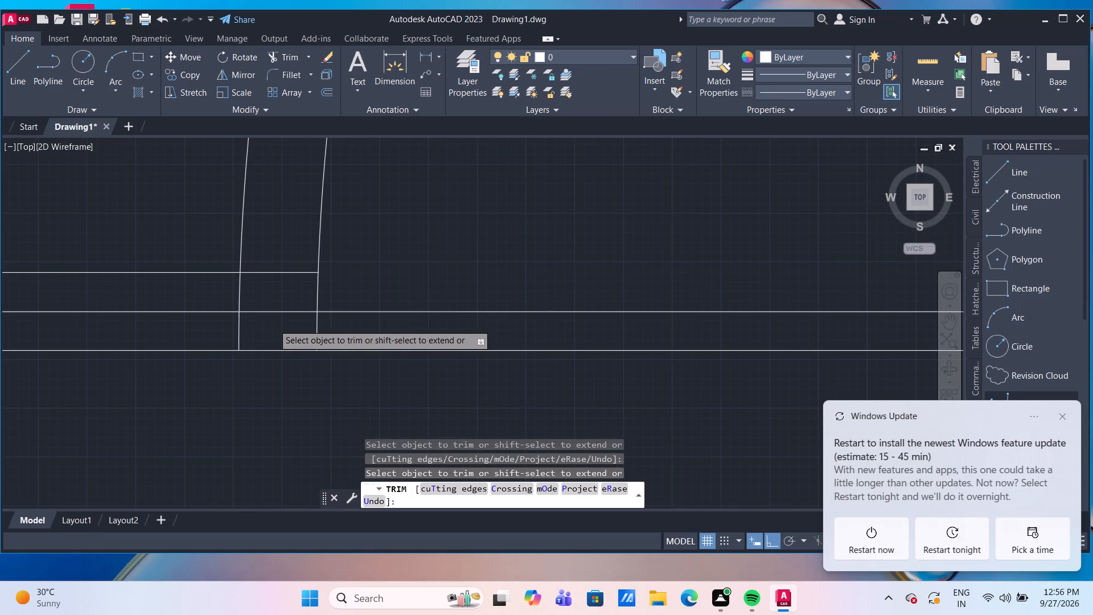
{"action": "left_click", "coordinate": [258, 245]}
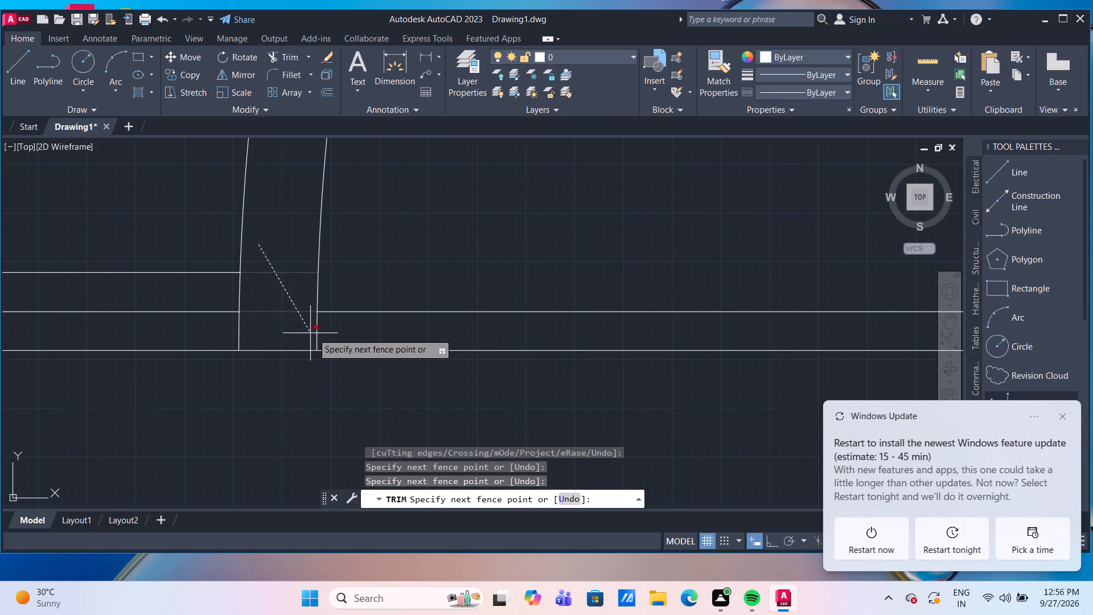
{"action": "left_click", "coordinate": [334, 337]}
Trim the two offset lines between the arcs at the semicircle's right end and the inner arc's stub below the middle line.
{"action": "scroll", "coordinate": [334, 337], "scroll_direction": "down", "scroll_amount": 3}
{"action": "scroll", "coordinate": [535, 404], "scroll_direction": "down", "scroll_amount": 3}
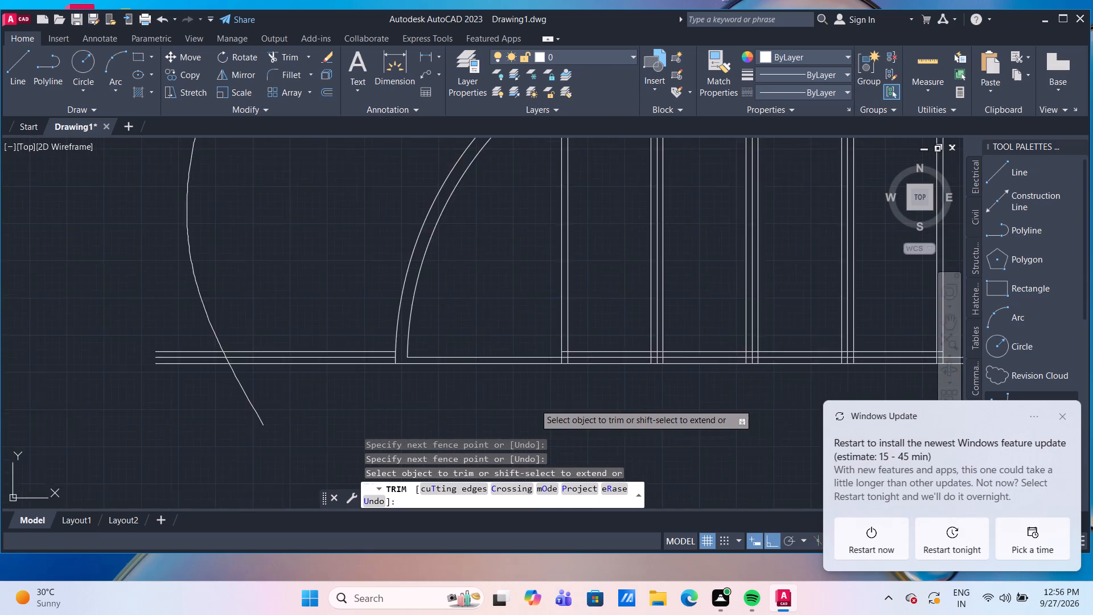
{"action": "middle_click_drag", "start_coordinate": [659, 417], "coordinate": [506, 406]}
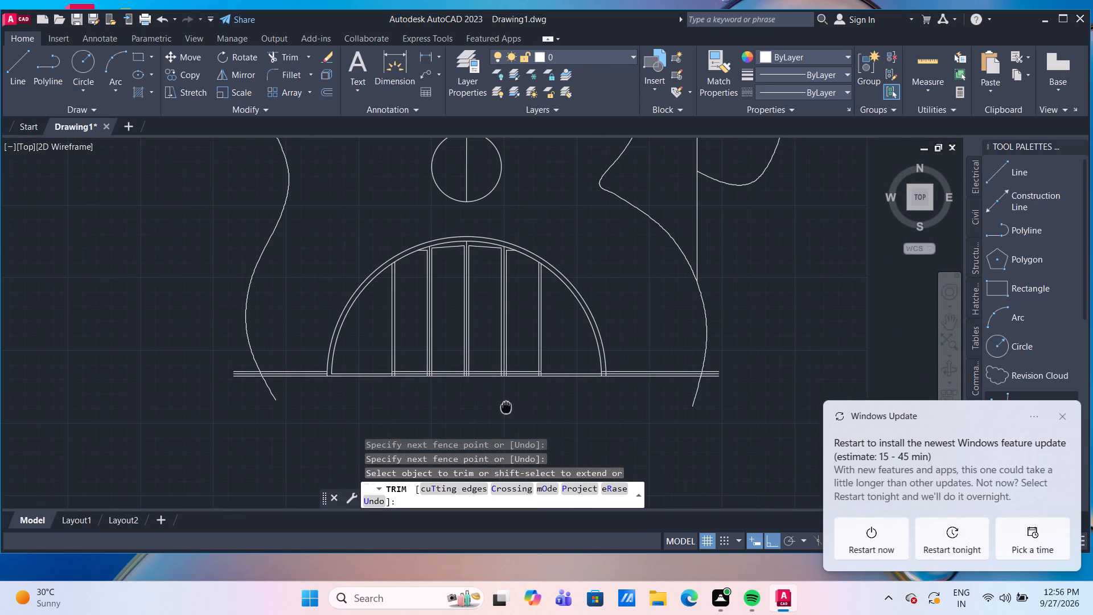
{"action": "middle_click_drag", "start_coordinate": [506, 406], "coordinate": [498, 403]}
{"action": "scroll", "coordinate": [576, 404], "scroll_direction": "up", "scroll_amount": 4}
{"action": "scroll", "coordinate": [601, 314], "scroll_direction": "up", "scroll_amount": 1}
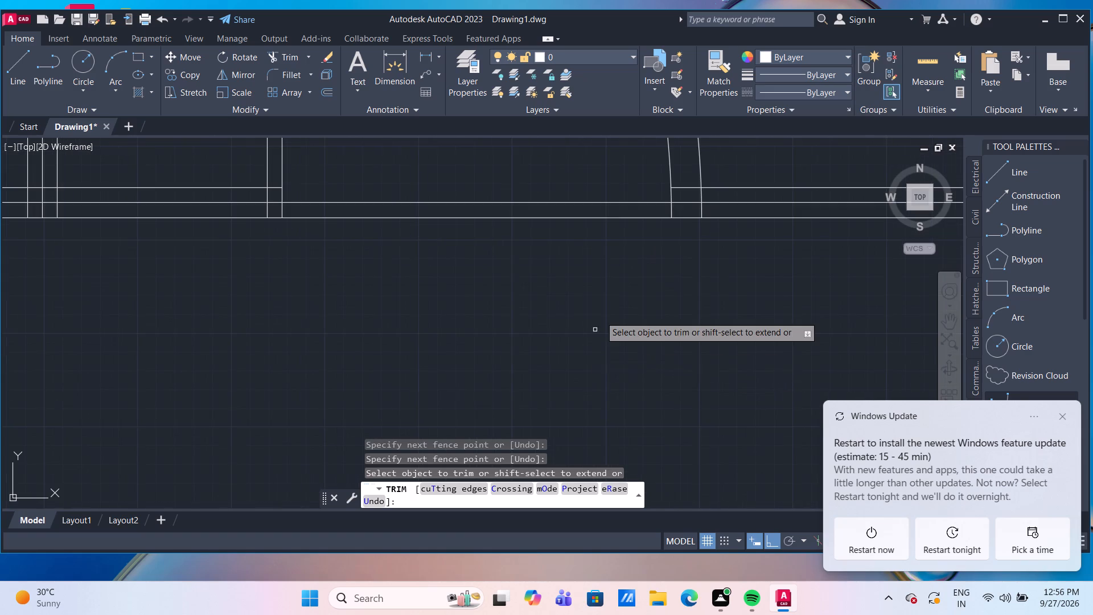
{"action": "scroll", "coordinate": [604, 322], "scroll_direction": "down", "scroll_amount": 3}
{"action": "middle_click_drag", "start_coordinate": [629, 307], "coordinate": [584, 329]}
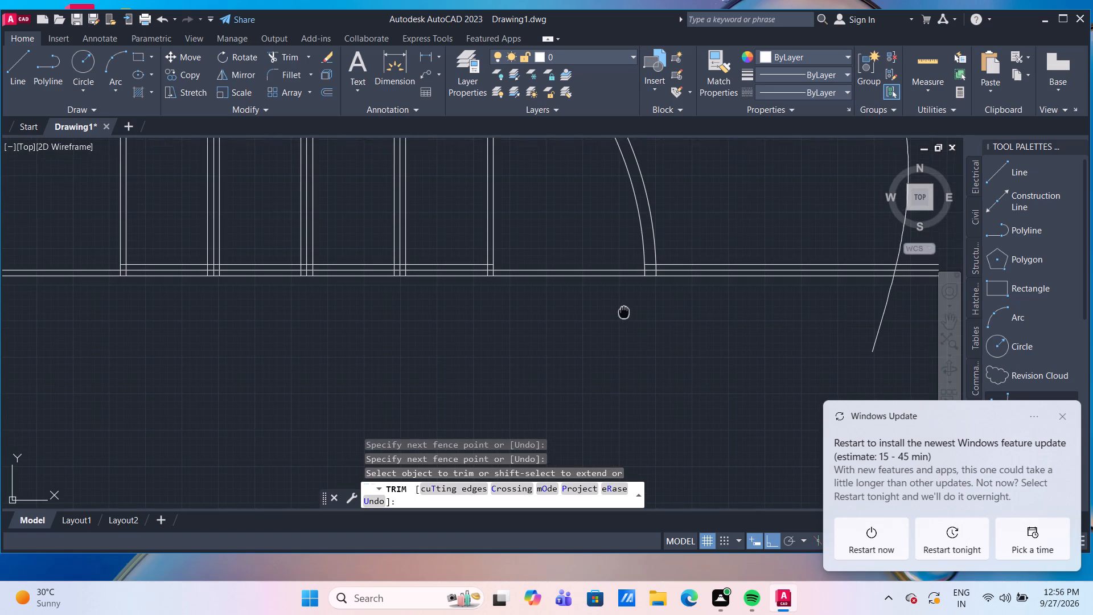
{"action": "middle_click_drag", "start_coordinate": [584, 329], "coordinate": [552, 347]}
{"action": "scroll", "coordinate": [552, 347], "scroll_direction": "up", "scroll_amount": 3}
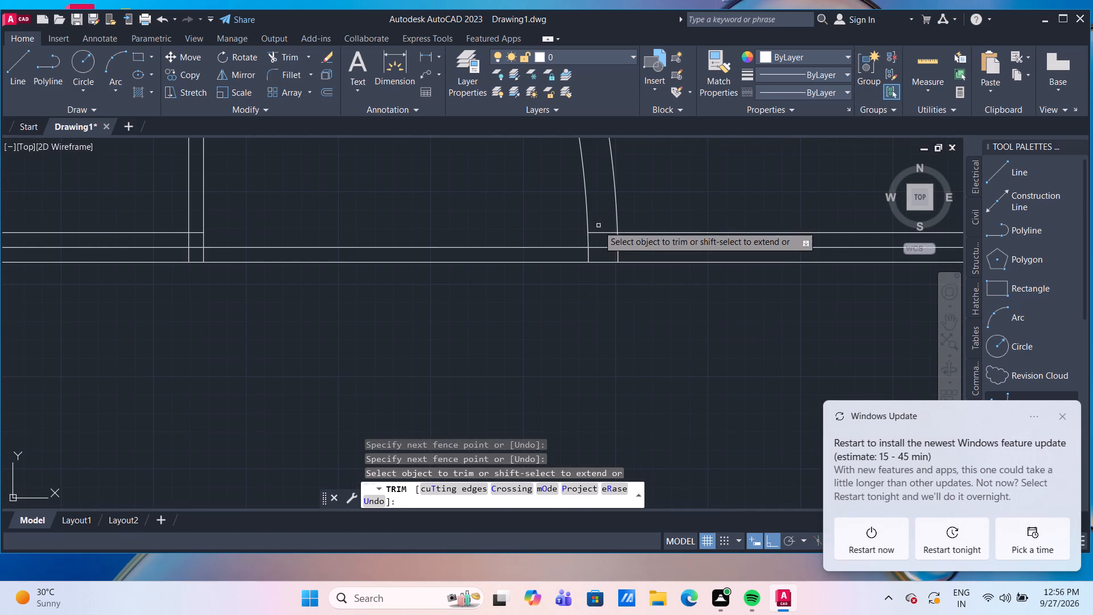
{"action": "left_click", "coordinate": [599, 225]}
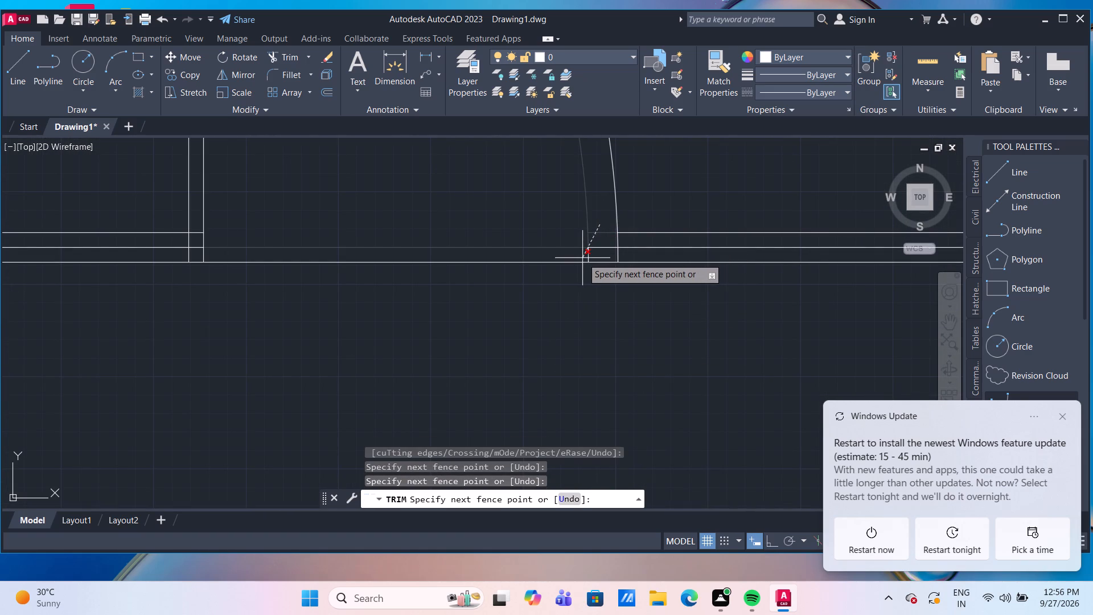
{"action": "left_click", "coordinate": [592, 257]}
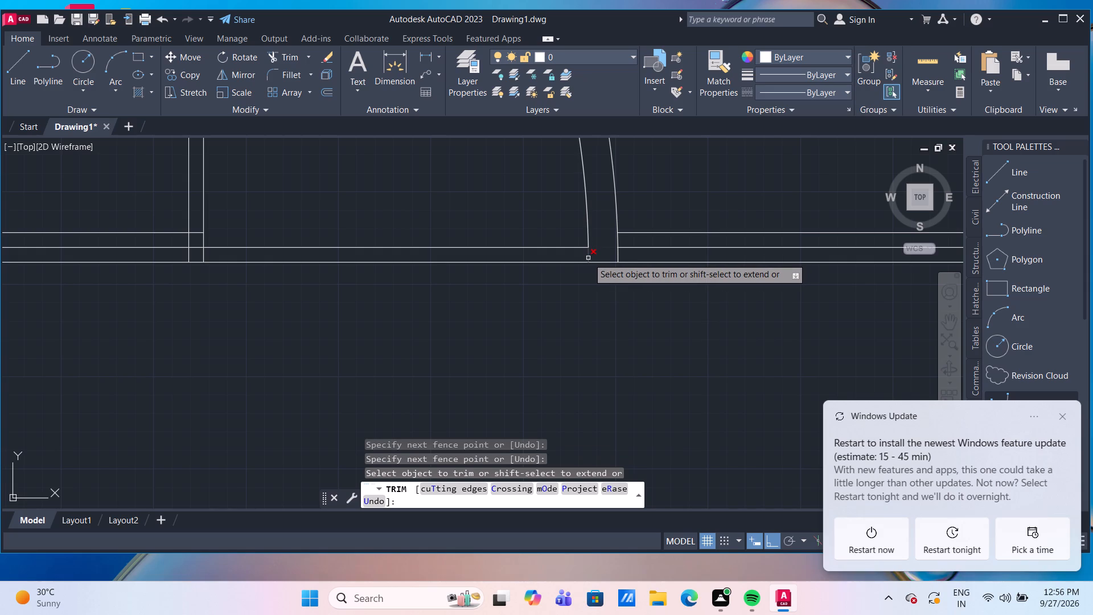
{"action": "left_click", "coordinate": [588, 258]}
Extend the upper offset line to the right inner arc, trimming the arc stub below it and the middle line up to the rightmost bar.
{"action": "scroll", "coordinate": [588, 258], "scroll_direction": "down", "scroll_amount": 1}
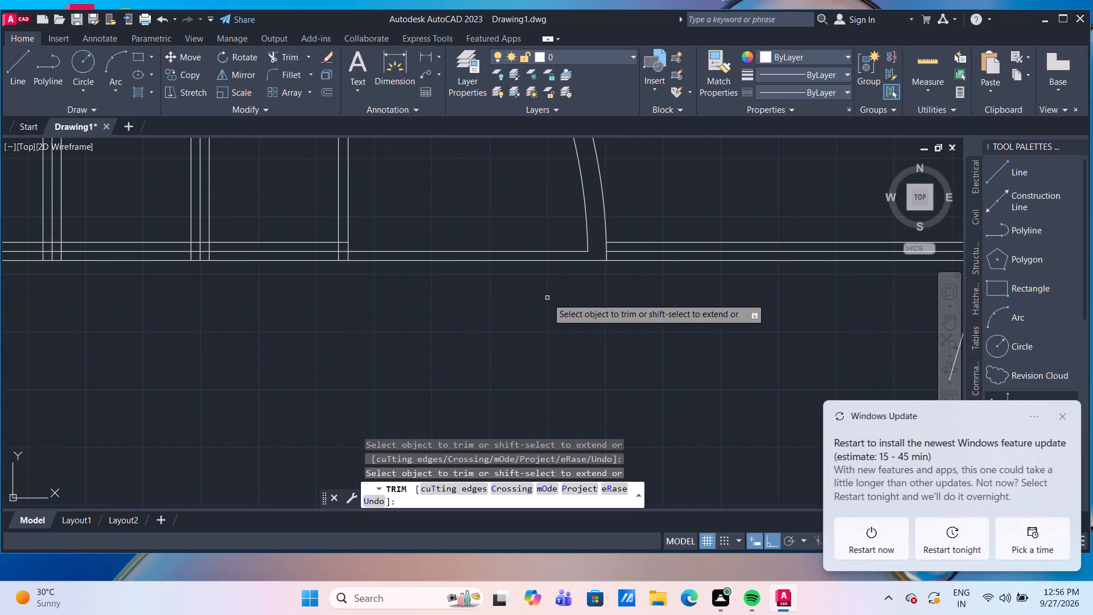
{"action": "scroll", "coordinate": [549, 358], "scroll_direction": "down", "scroll_amount": 4}
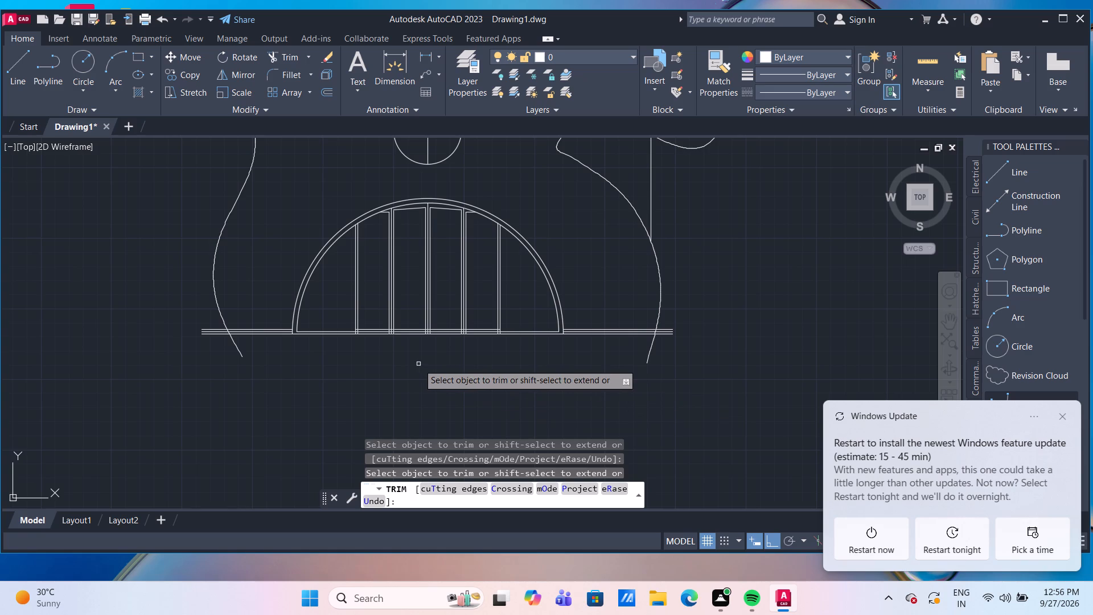
{"action": "scroll", "coordinate": [400, 334], "scroll_direction": "up", "scroll_amount": 3}
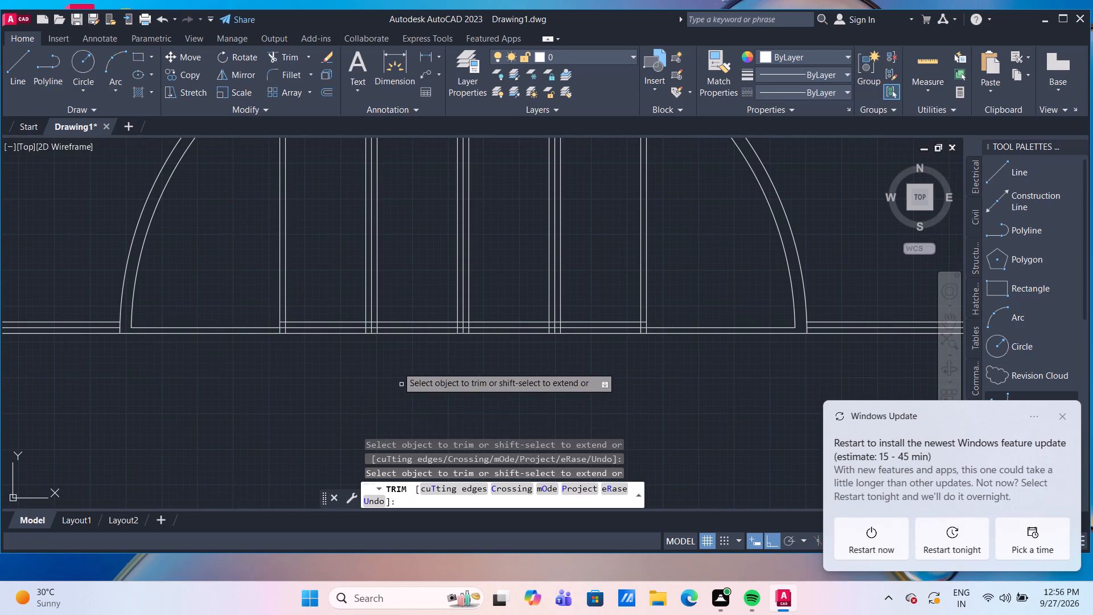
{"action": "scroll", "coordinate": [395, 364], "scroll_direction": "up", "scroll_amount": 1}
{"action": "scroll", "coordinate": [395, 364], "scroll_direction": "down", "scroll_amount": 1}
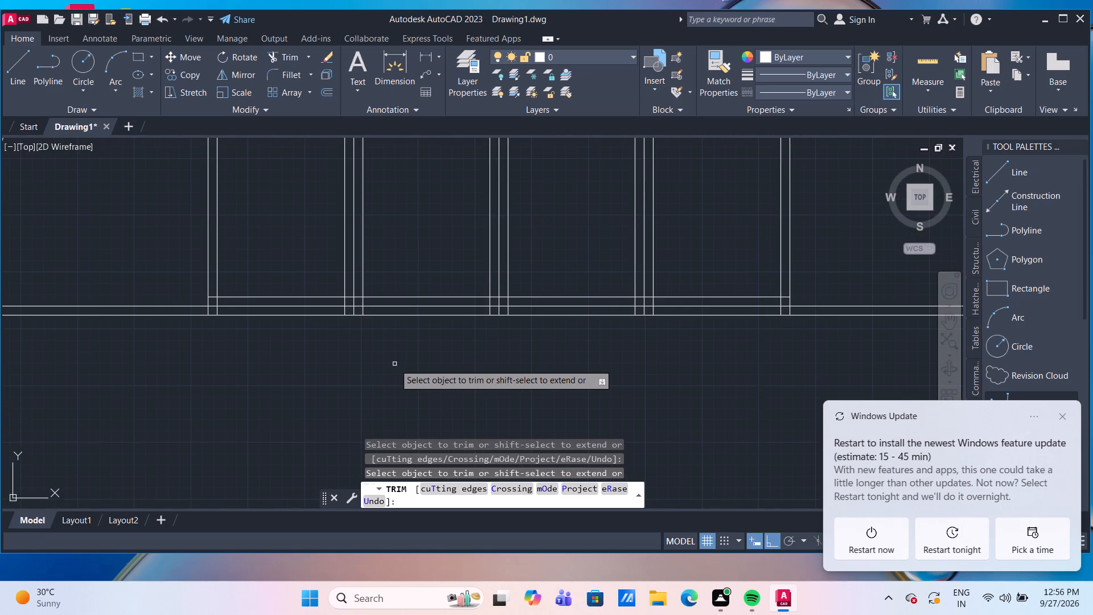
{"action": "scroll", "coordinate": [395, 364], "scroll_direction": "down", "scroll_amount": 2}
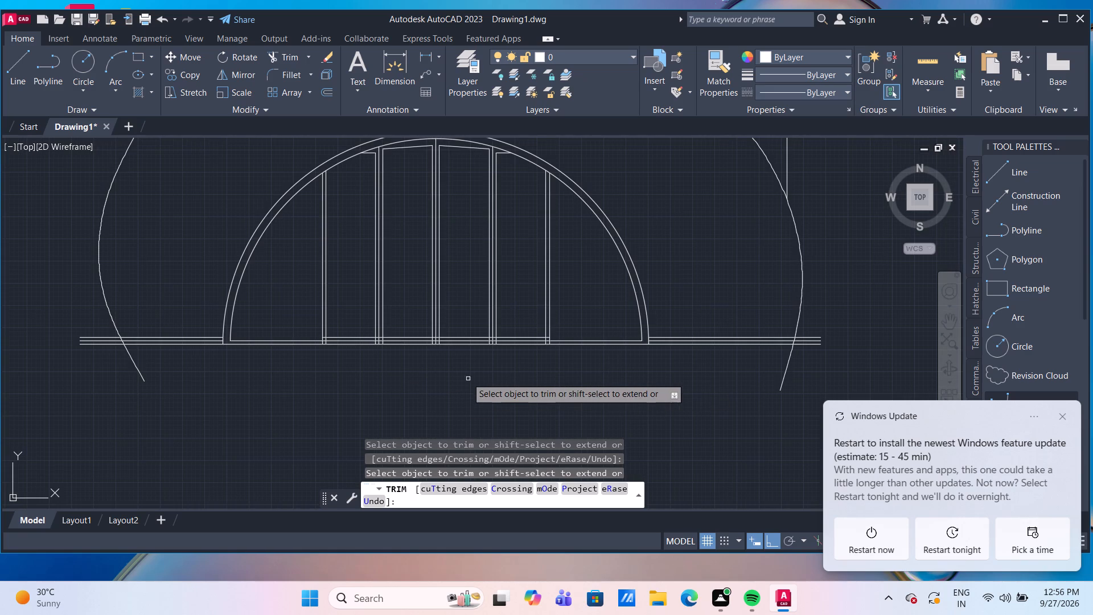
{"action": "scroll", "coordinate": [460, 374], "scroll_direction": "up", "scroll_amount": 2}
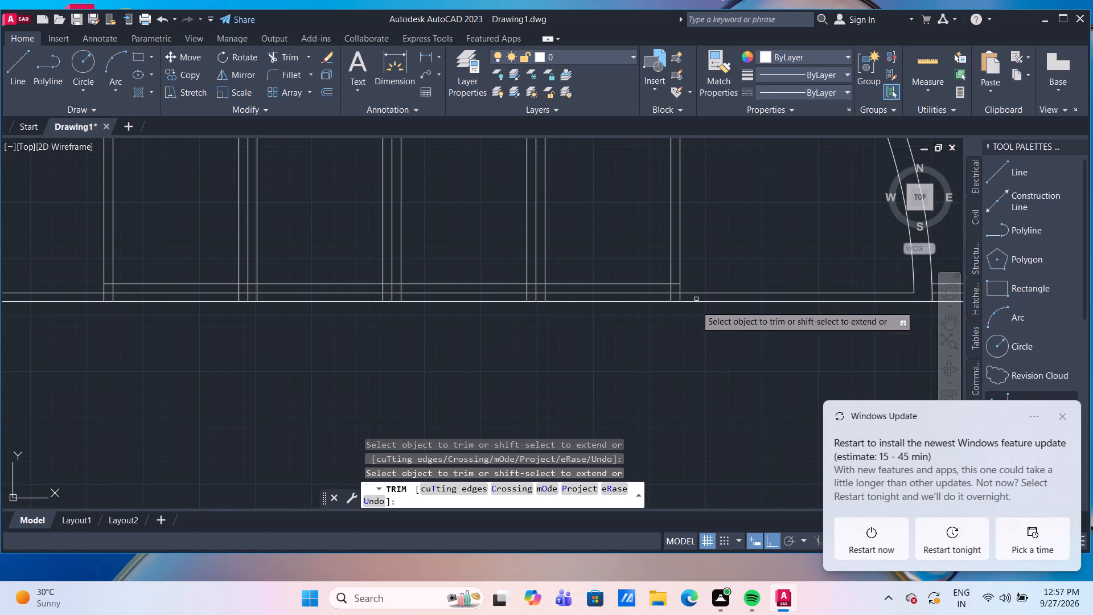
{"action": "left_click", "coordinate": [675, 284], "text": "shift"}
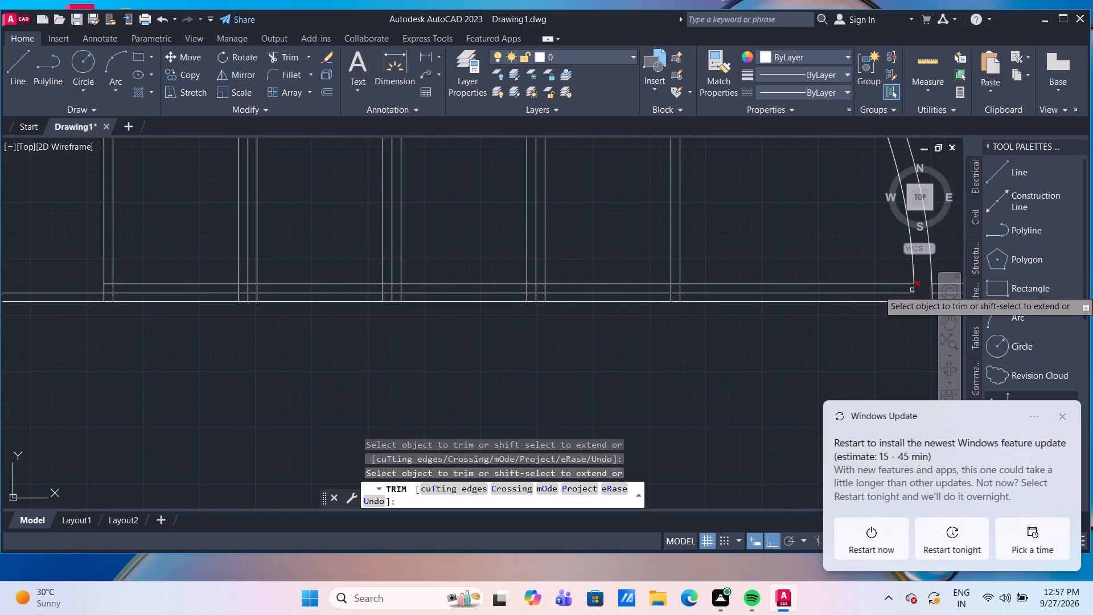
{"action": "left_click", "coordinate": [912, 290]}
{"action": "left_click", "coordinate": [907, 295]}
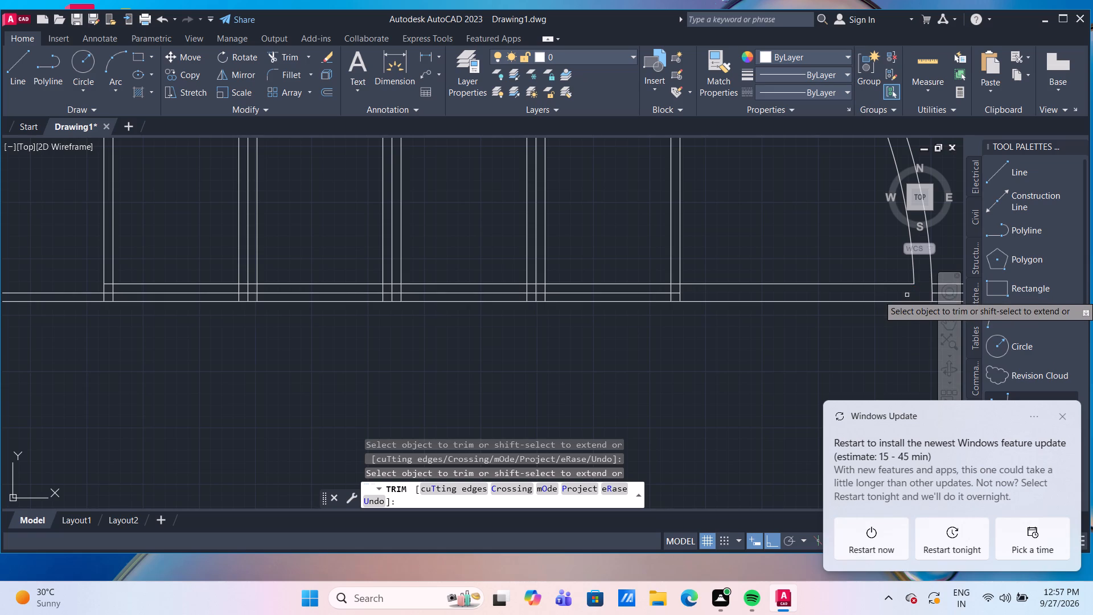
Extend the upper offset line to the left inner arc, trimming the arc stub below it and the middle line up to the leftmost bar.
{"action": "scroll", "coordinate": [878, 274], "scroll_direction": "down", "scroll_amount": 1}
{"action": "scroll", "coordinate": [591, 417], "scroll_direction": "down", "scroll_amount": 1}
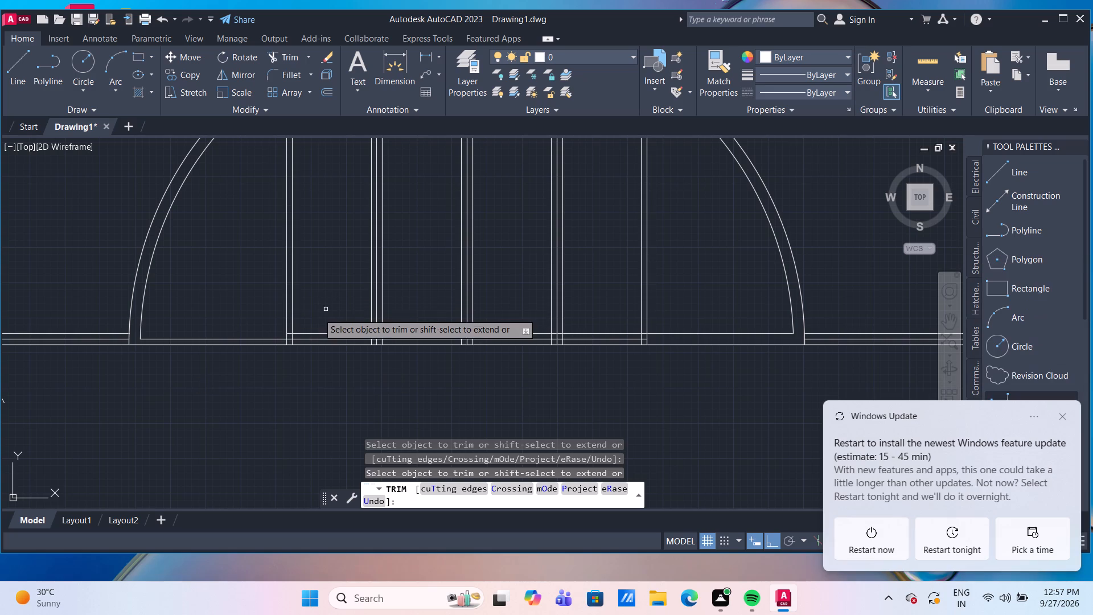
{"action": "left_click", "coordinate": [301, 334], "text": "shift"}
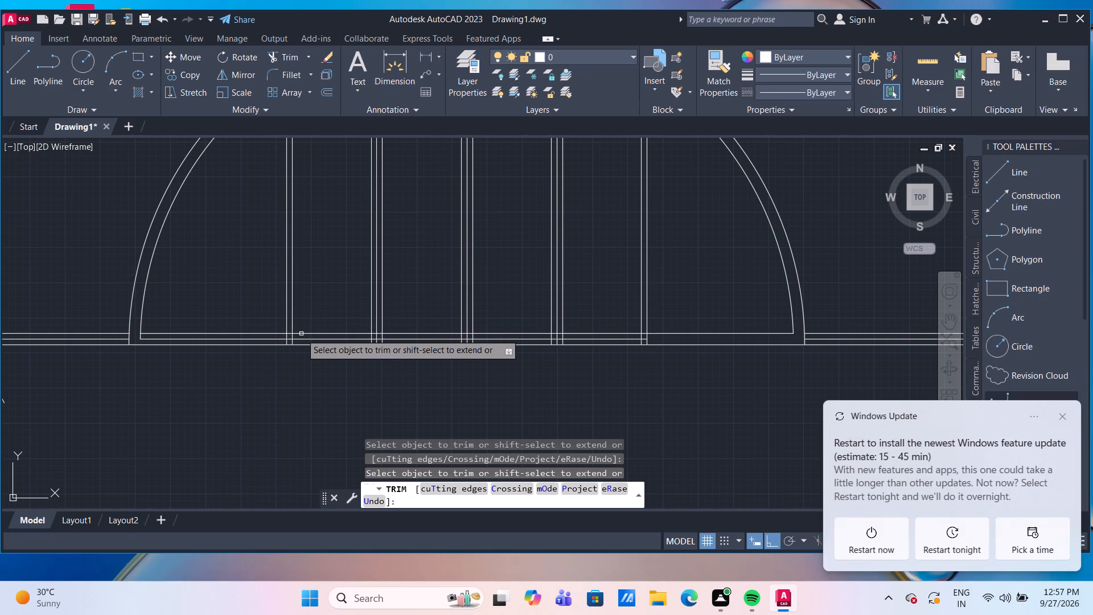
{"action": "scroll", "coordinate": [119, 330], "scroll_direction": "up", "scroll_amount": 3}
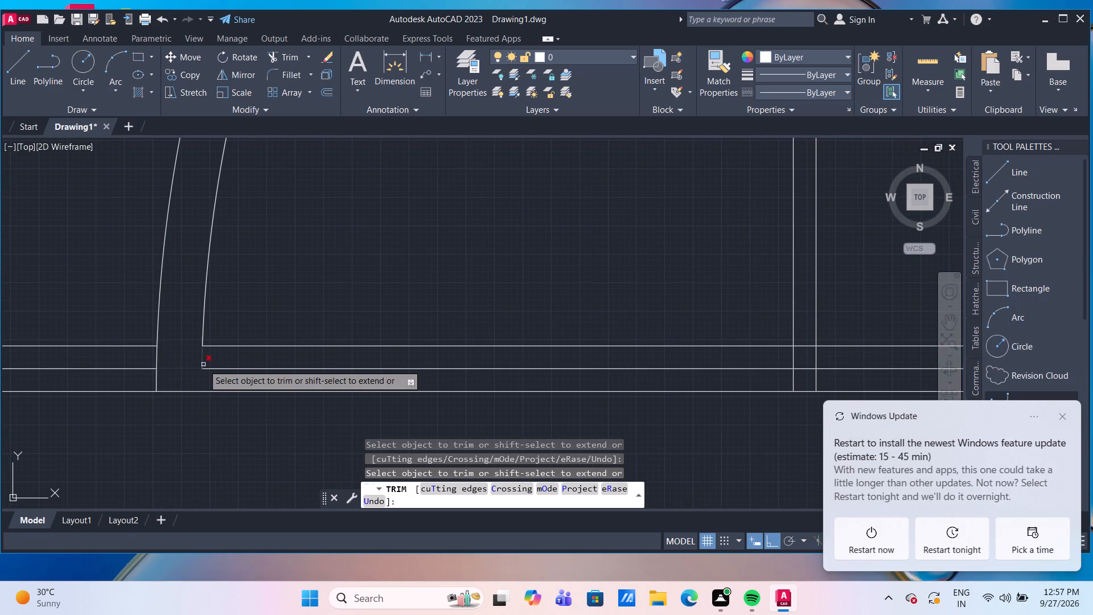
{"action": "left_click", "coordinate": [202, 362]}
{"action": "left_click", "coordinate": [233, 369]}
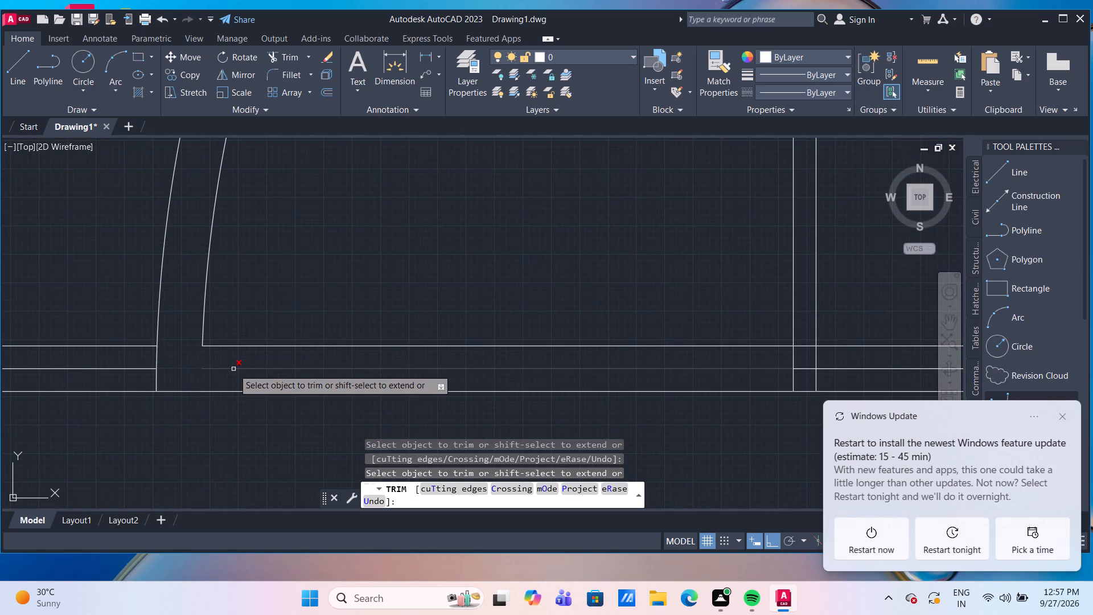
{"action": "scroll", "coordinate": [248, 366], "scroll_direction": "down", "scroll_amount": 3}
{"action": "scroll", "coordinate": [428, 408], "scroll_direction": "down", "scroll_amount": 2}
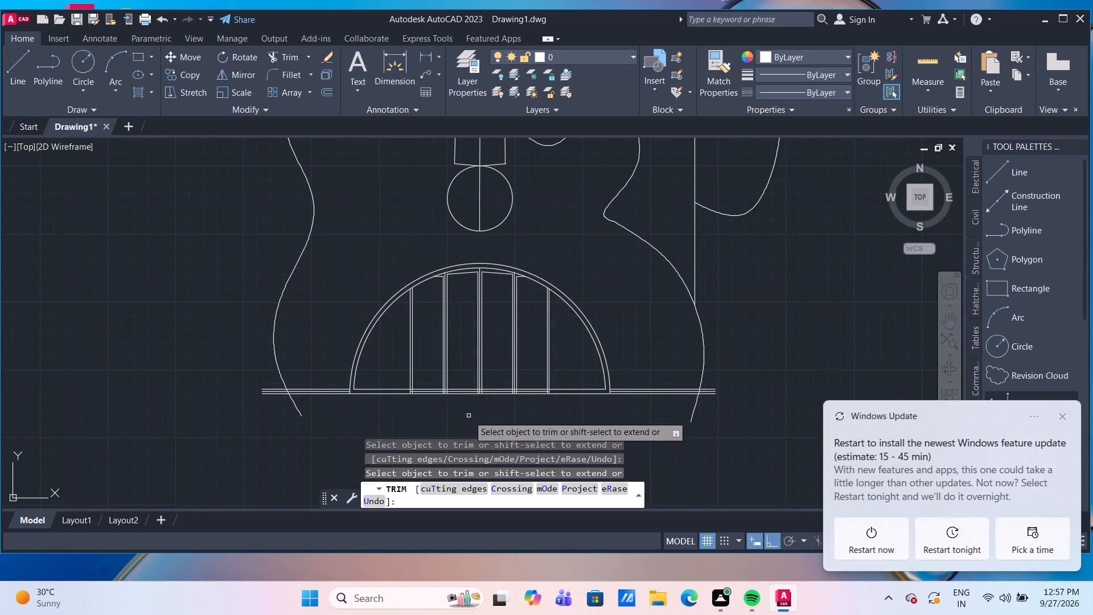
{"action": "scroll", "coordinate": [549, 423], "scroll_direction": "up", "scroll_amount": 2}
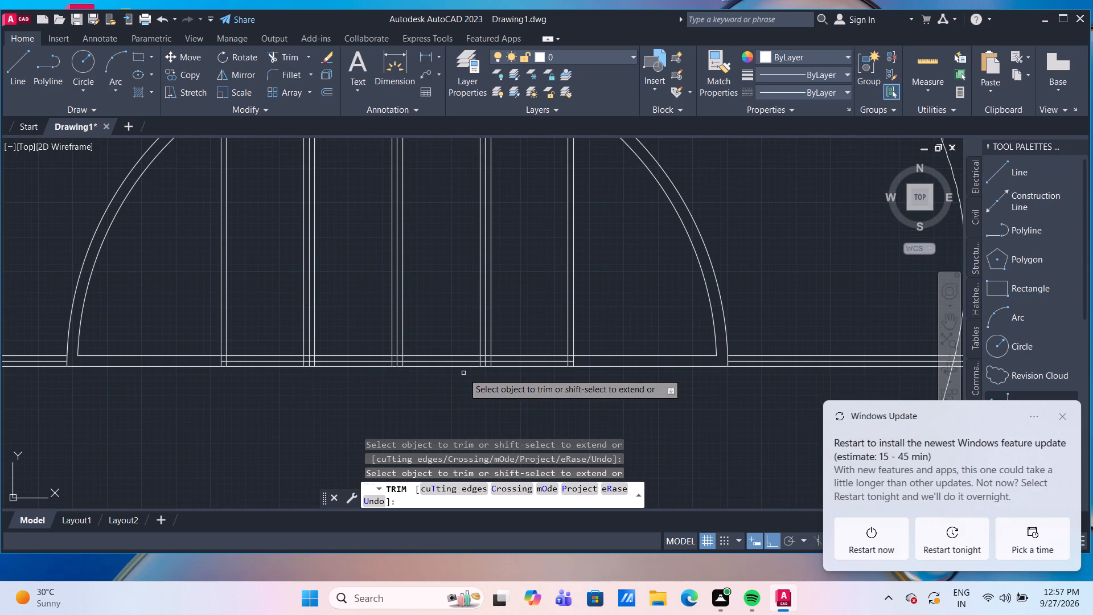
Examine the semicircle's base lines, bar feet and arc ends for remaining trims, and leave the Trim command.
{"action": "scroll", "coordinate": [269, 360], "scroll_direction": "up", "scroll_amount": 2}
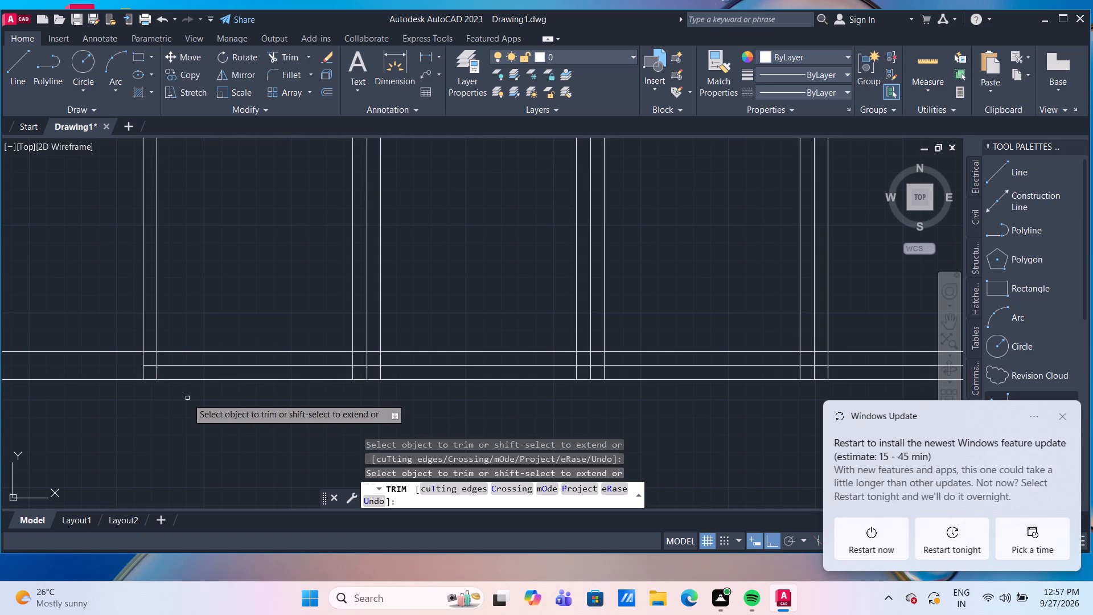
{"action": "scroll", "coordinate": [187, 398], "scroll_direction": "down", "scroll_amount": 2}
{"action": "scroll", "coordinate": [253, 414], "scroll_direction": "down", "scroll_amount": 3}
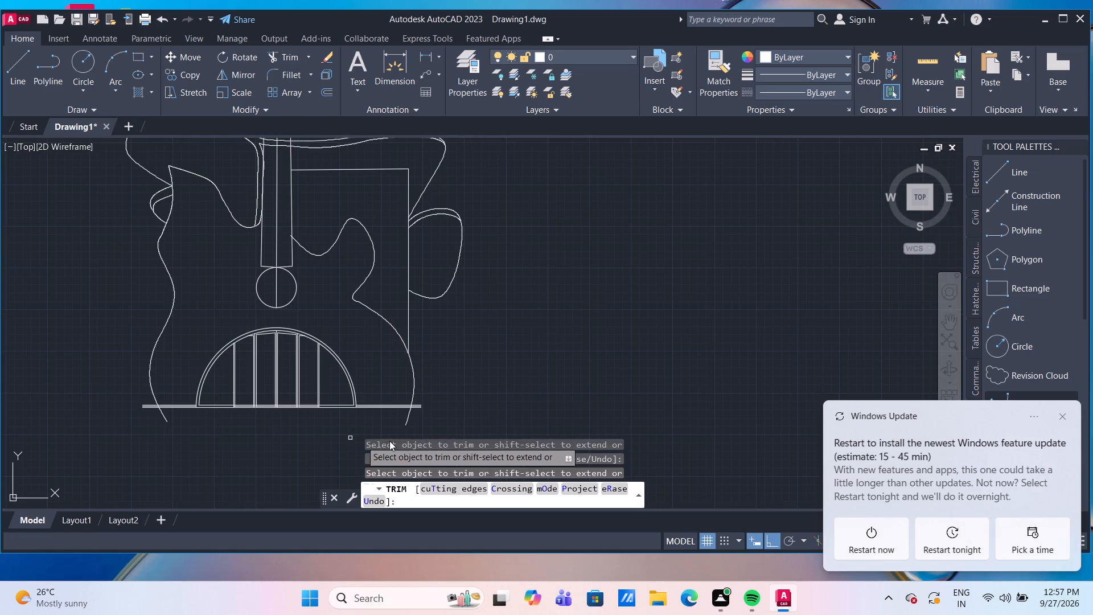
{"action": "scroll", "coordinate": [389, 440], "scroll_direction": "up", "scroll_amount": 2}
{"action": "middle_click_drag", "start_coordinate": [307, 411], "coordinate": [389, 423]}
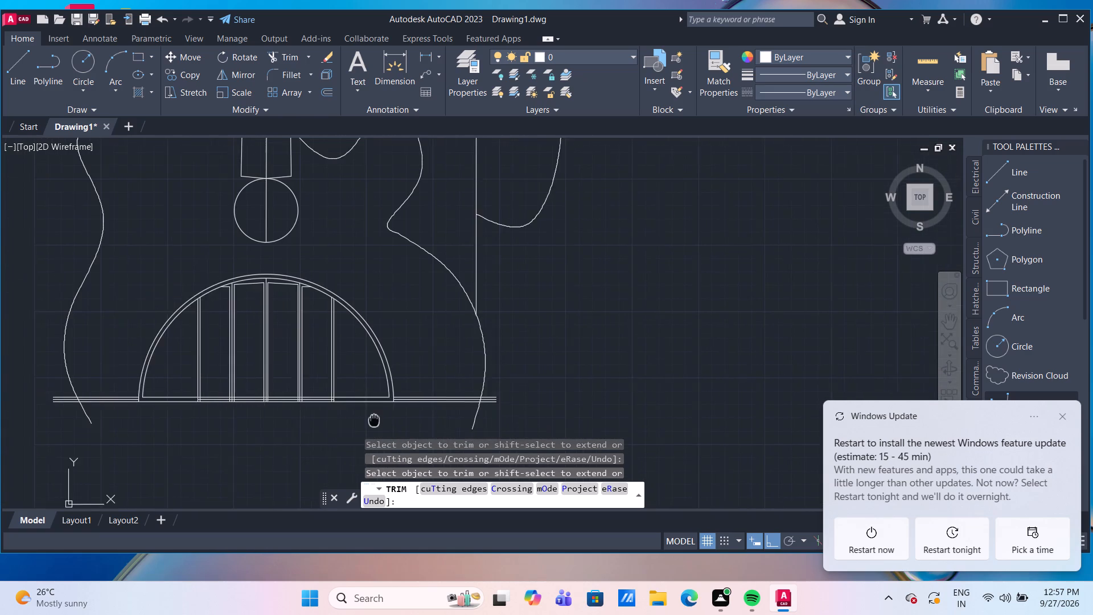
{"action": "middle_click_drag", "start_coordinate": [389, 423], "coordinate": [394, 430]}
{"action": "scroll", "coordinate": [333, 451], "scroll_direction": "up", "scroll_amount": 2}
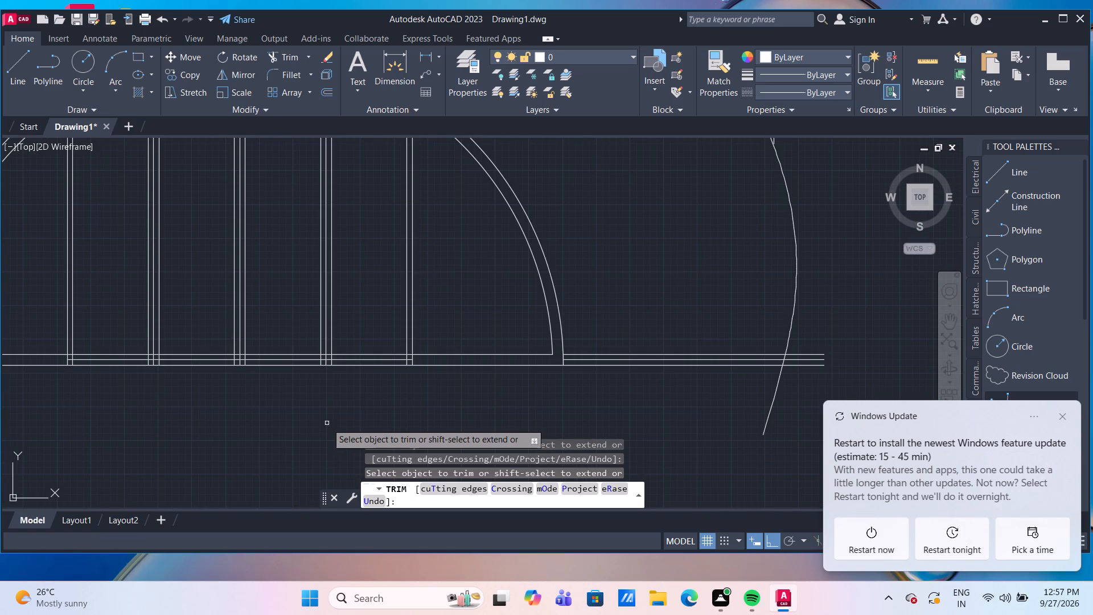
{"action": "scroll", "coordinate": [327, 423], "scroll_direction": "down", "scroll_amount": 1}
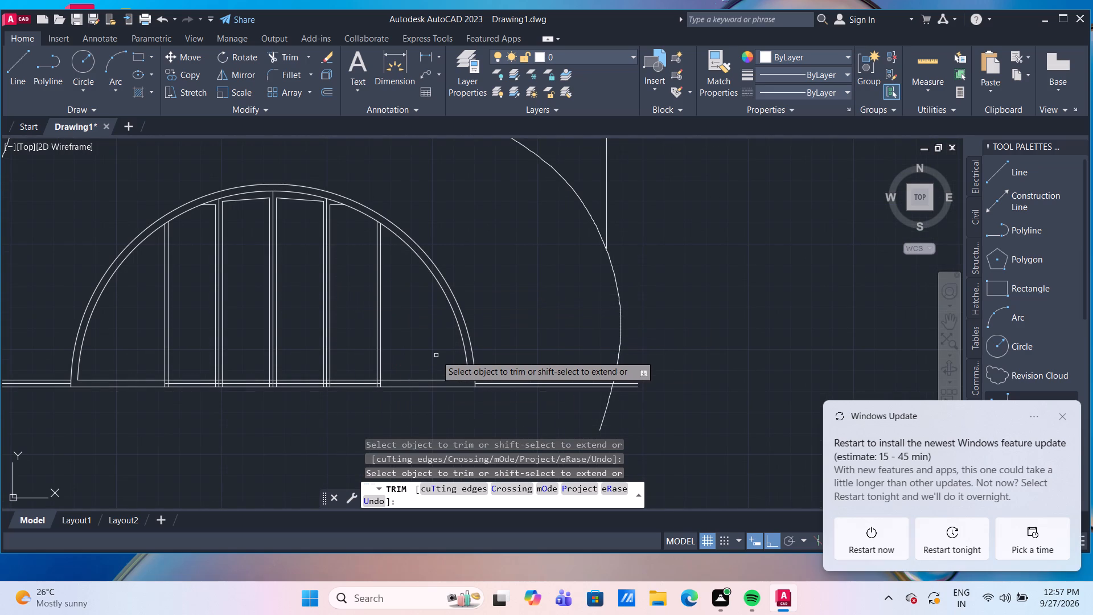
{"action": "scroll", "coordinate": [470, 330], "scroll_direction": "up", "scroll_amount": 1}
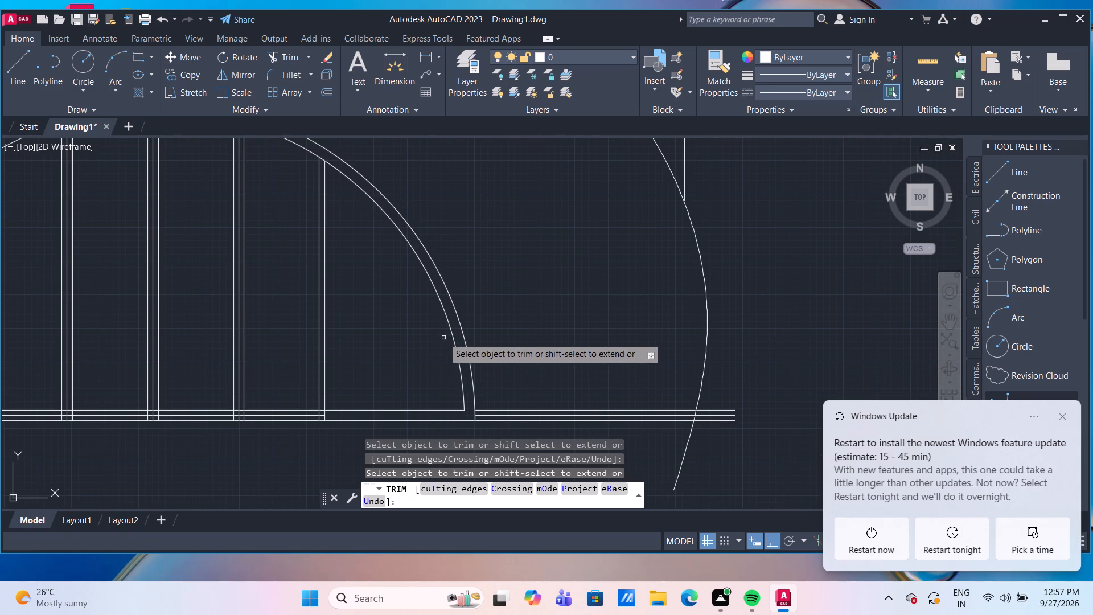
{"action": "key", "text": "Escape"}
Offset the semicircle's outer arc 50 inward, placing the copy between the two existing arcs.
{"action": "scroll", "coordinate": [428, 356], "scroll_direction": "down", "scroll_amount": 1}
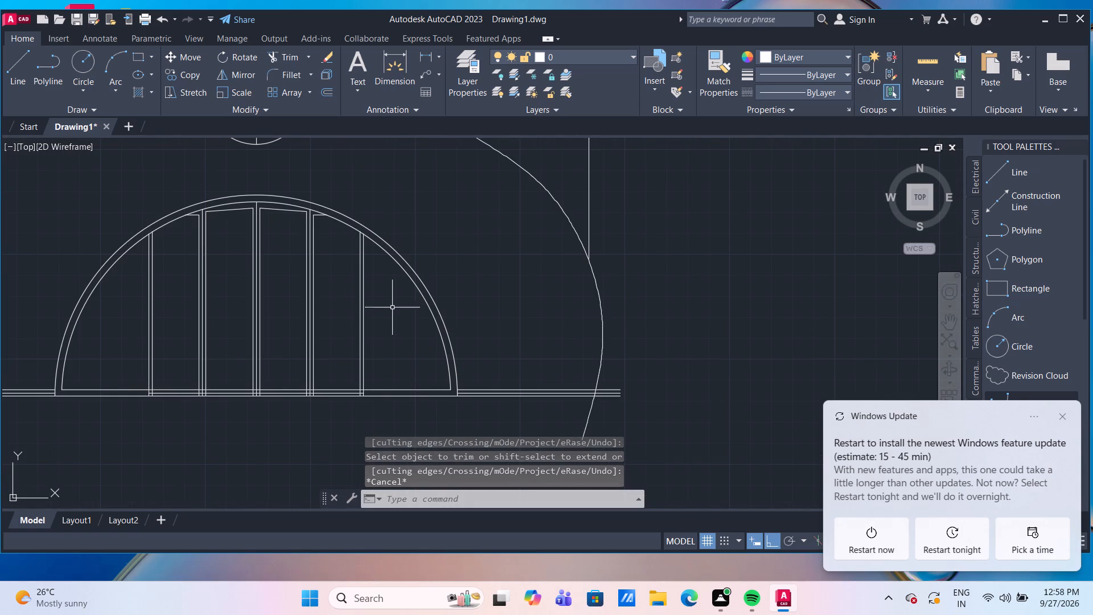
{"action": "scroll", "coordinate": [404, 297], "scroll_direction": "up", "scroll_amount": 1}
{"action": "key", "text": "o"}
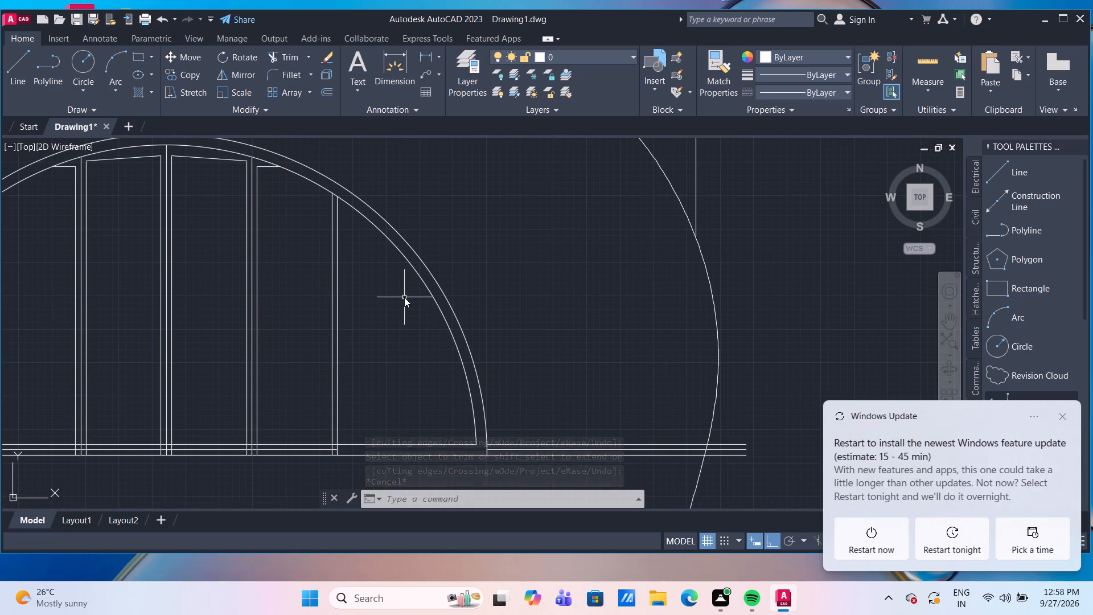
{"action": "key", "text": "Return"}
{"action": "key", "text": "Return"}
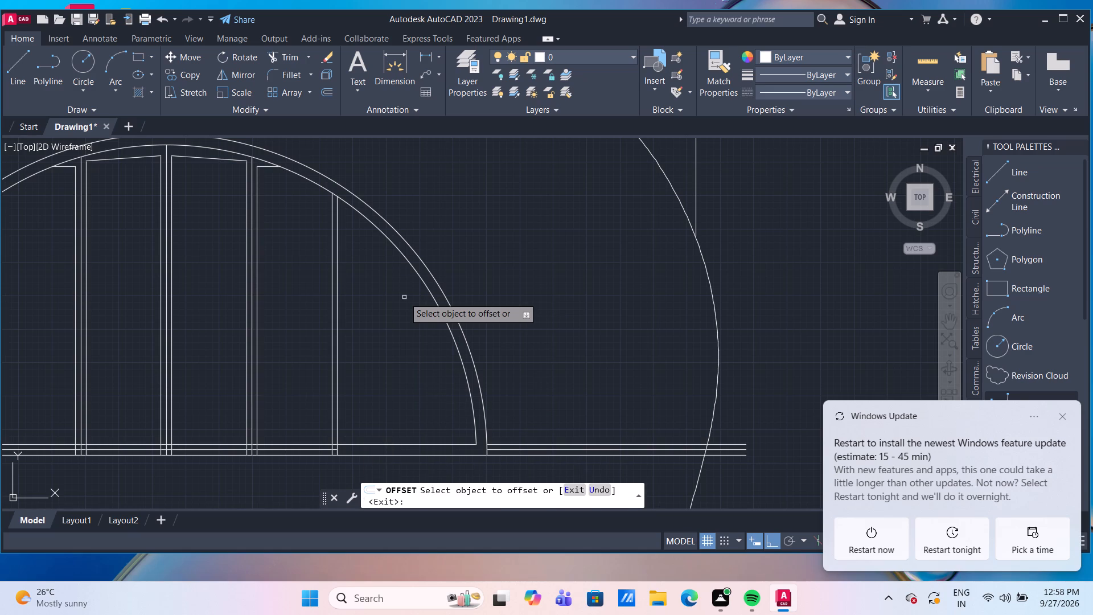
{"action": "left_click", "coordinate": [425, 264]}
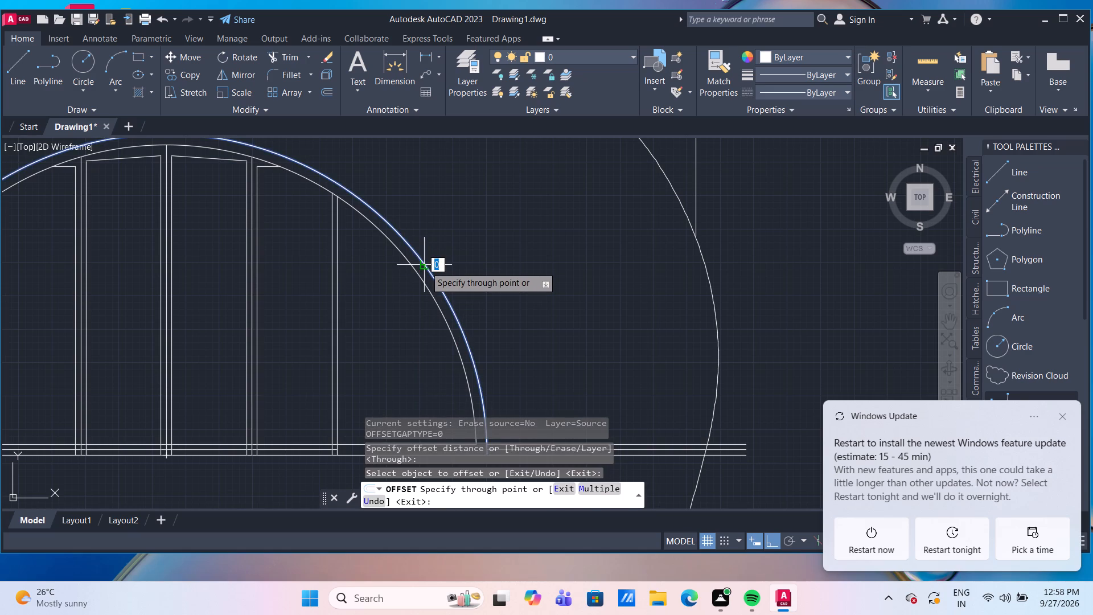
{"action": "scroll", "coordinate": [425, 274], "scroll_direction": "up", "scroll_amount": 2}
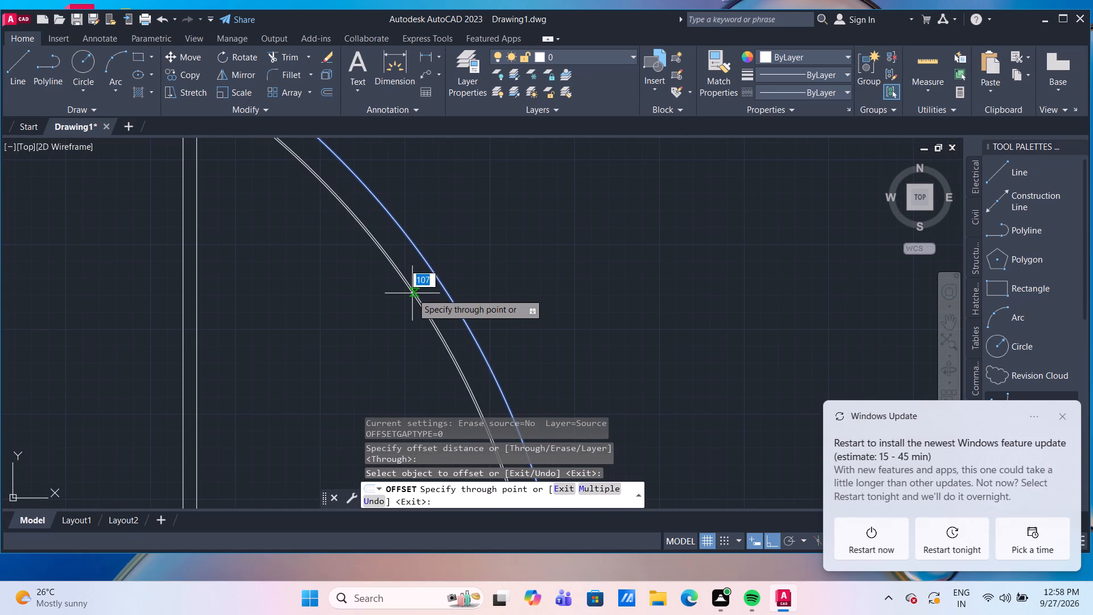
{"action": "type", "text": "50"}
{"action": "key", "text": "Return"}
{"action": "scroll", "coordinate": [428, 284], "scroll_direction": "down", "scroll_amount": 2}
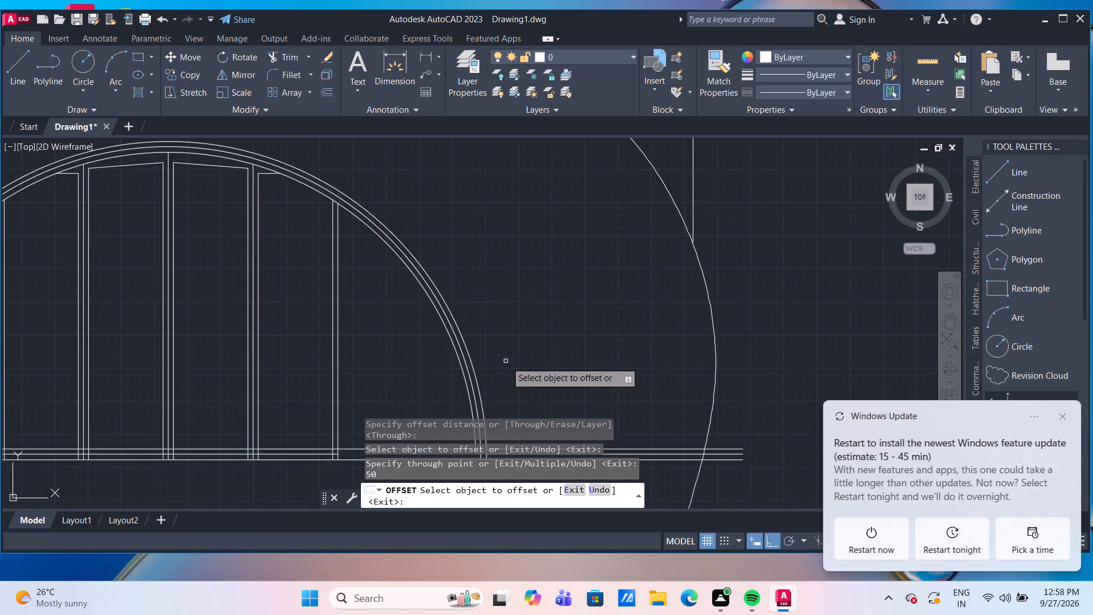
{"action": "middle_click_drag", "start_coordinate": [507, 344], "coordinate": [493, 260]}
{"action": "scroll", "coordinate": [474, 260], "scroll_direction": "down", "scroll_amount": 1}
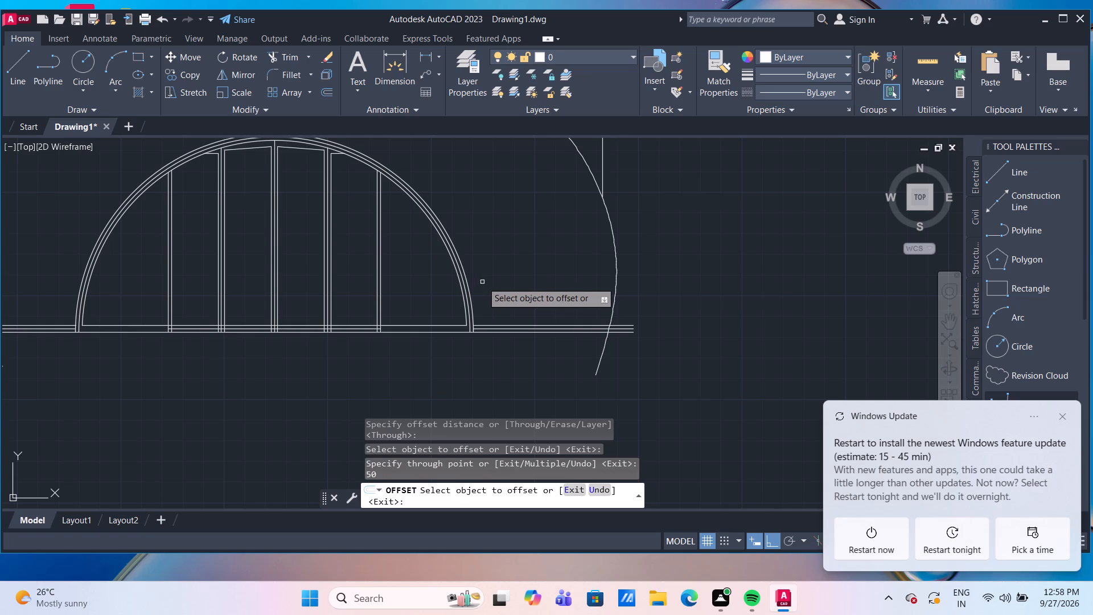
{"action": "key", "text": "Escape"}
Erase the outermost arc of the semicircle, the one with radius 3000.
{"action": "scroll", "coordinate": [482, 282], "scroll_direction": "down", "scroll_amount": 1}
{"action": "scroll", "coordinate": [485, 272], "scroll_direction": "up", "scroll_amount": 2}
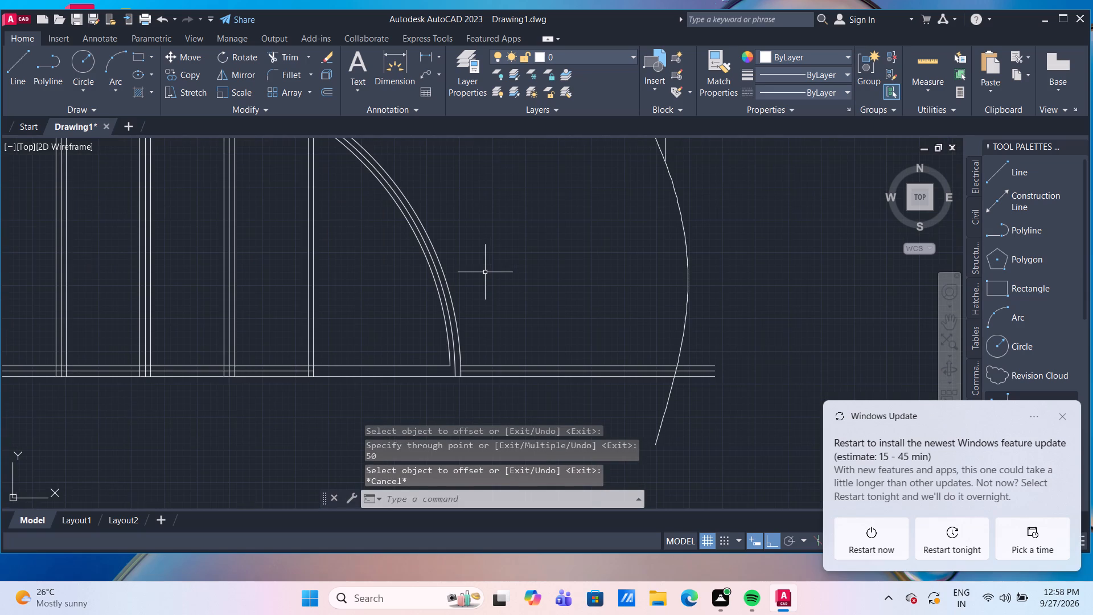
{"action": "scroll", "coordinate": [485, 272], "scroll_direction": "down", "scroll_amount": 1}
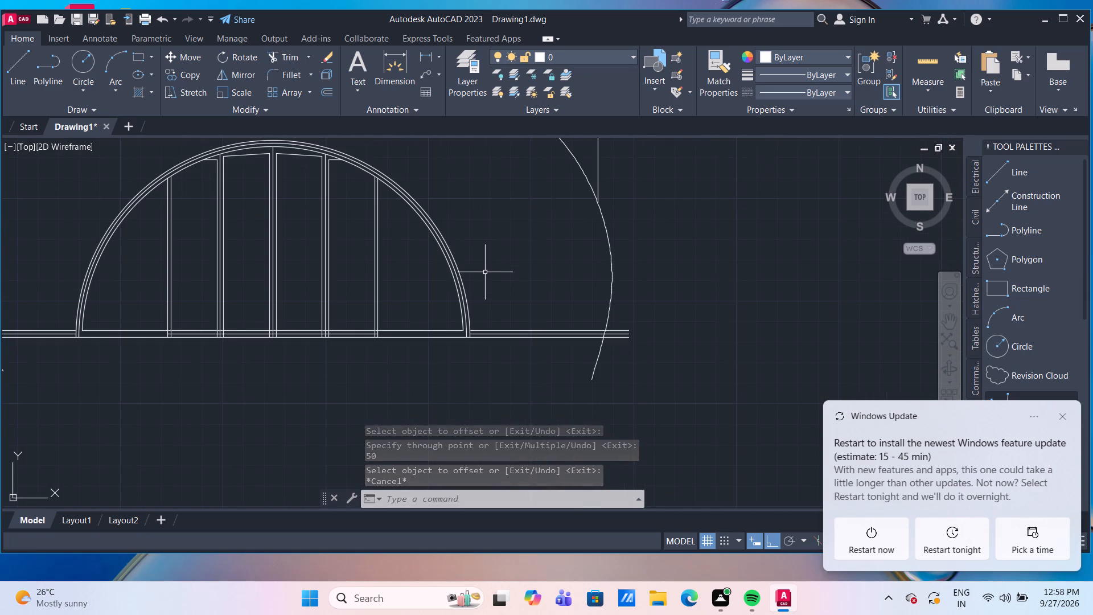
{"action": "scroll", "coordinate": [399, 191], "scroll_direction": "up", "scroll_amount": 2}
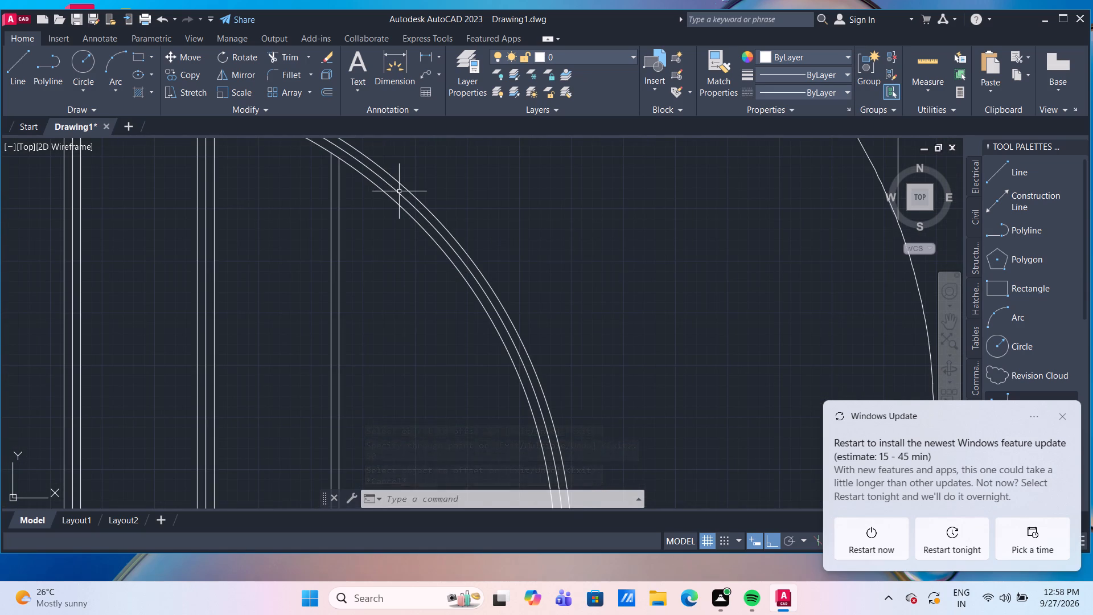
{"action": "left_click", "coordinate": [407, 191]}
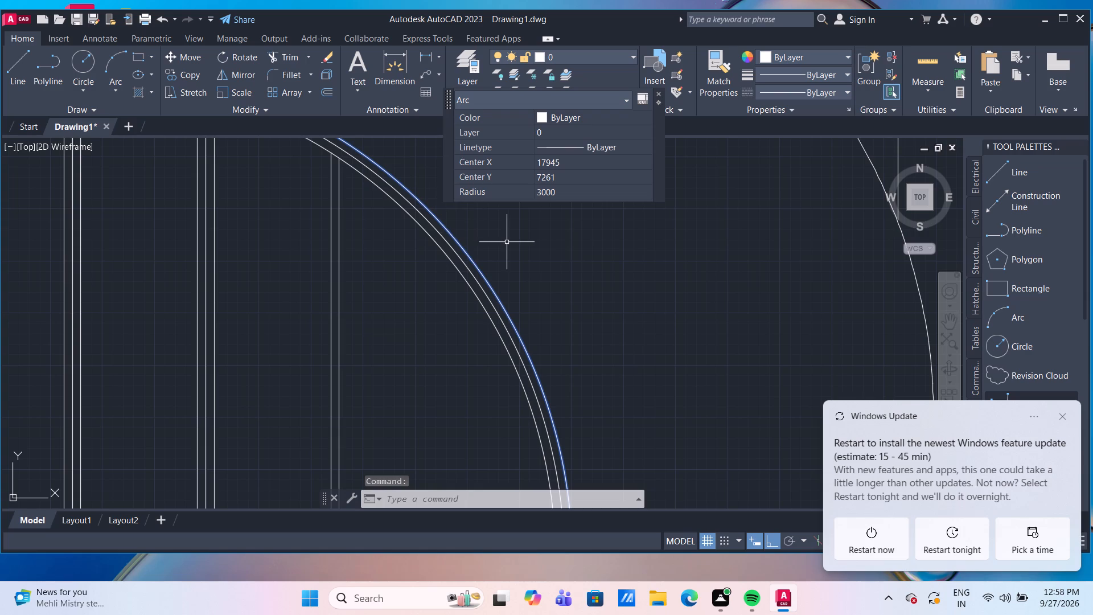
{"action": "key", "text": "Delete"}
{"action": "scroll", "coordinate": [507, 242], "scroll_direction": "down", "scroll_amount": 4}
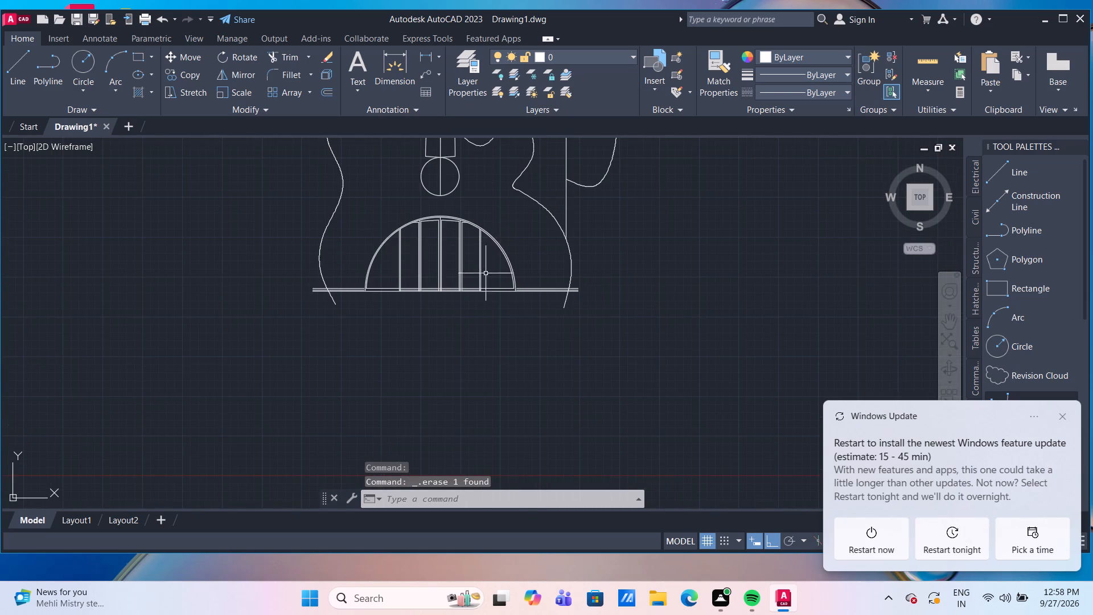
At the semicircle's left end, join the inner arc to the middle base line by extending both and trimming the upper line and the stub between arcs.
{"action": "scroll", "coordinate": [482, 277], "scroll_direction": "up", "scroll_amount": 2}
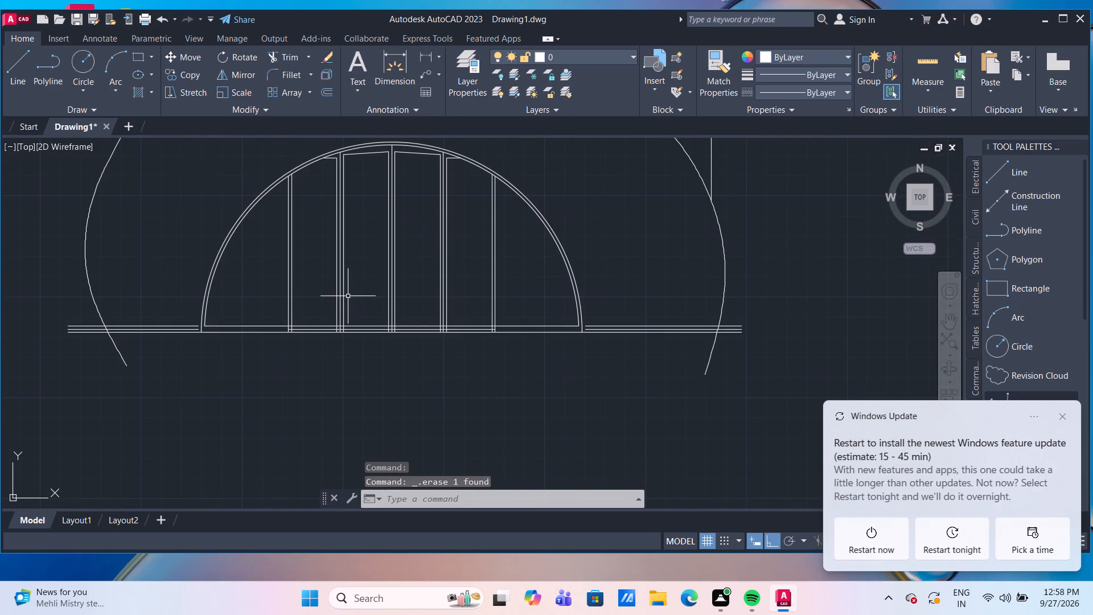
{"action": "scroll", "coordinate": [228, 326], "scroll_direction": "up", "scroll_amount": 2}
{"action": "middle_click_drag", "start_coordinate": [396, 374], "coordinate": [330, 357]}
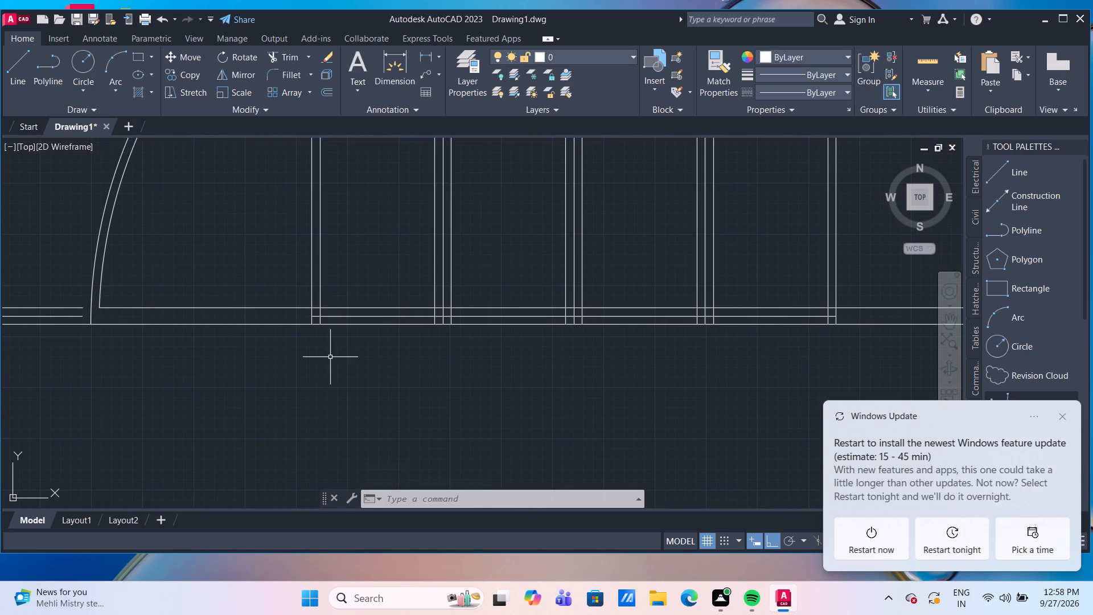
{"action": "type", "text": "TR"}
{"action": "key", "text": "Return"}
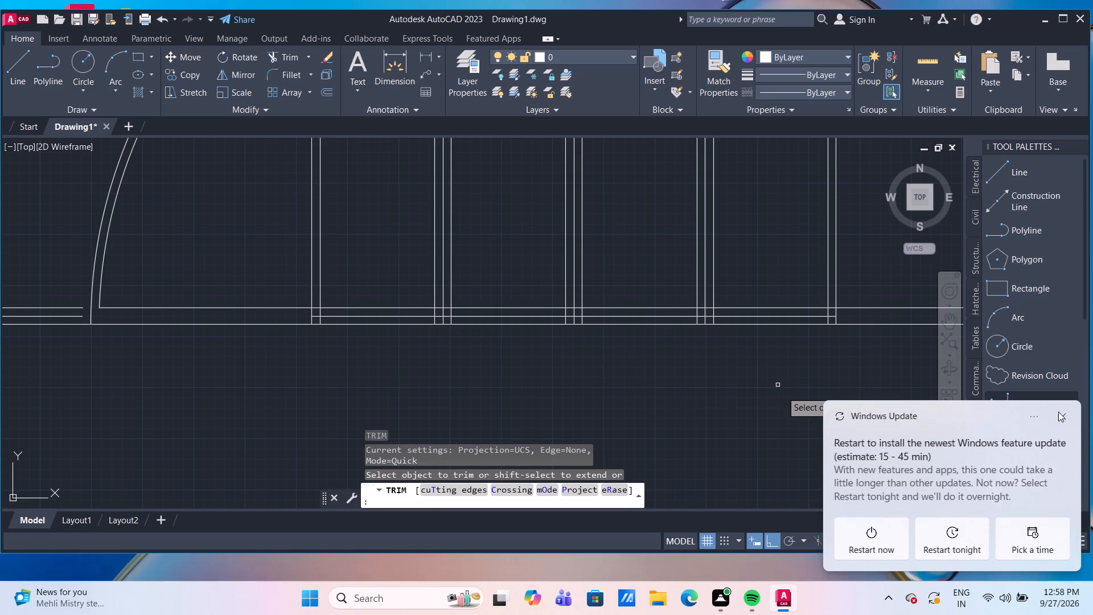
{"action": "left_click", "coordinate": [1066, 413]}
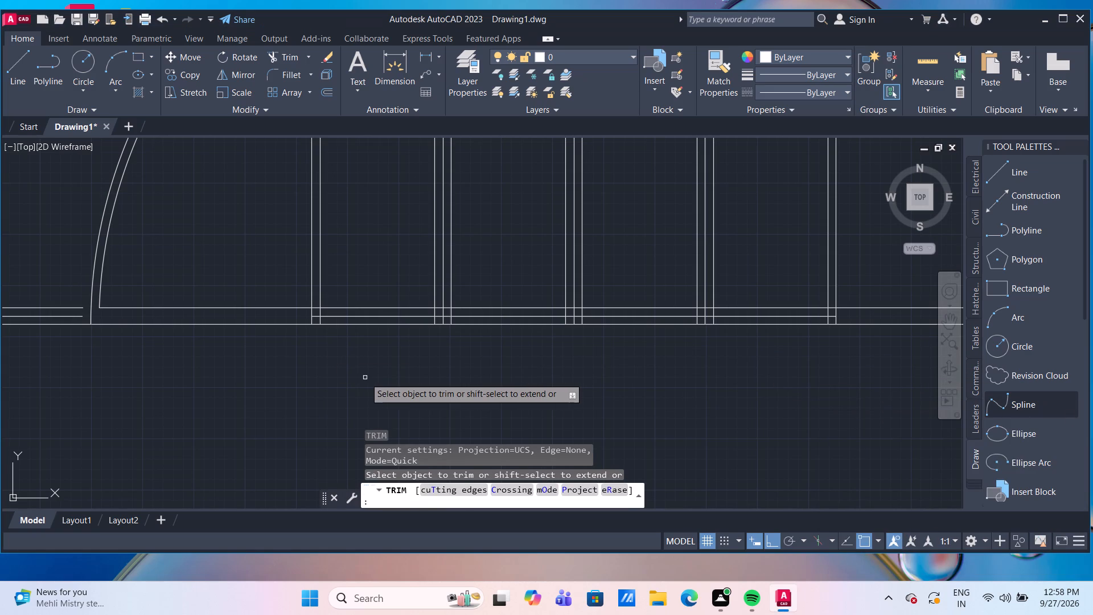
{"action": "left_click", "coordinate": [334, 318], "text": "shift"}
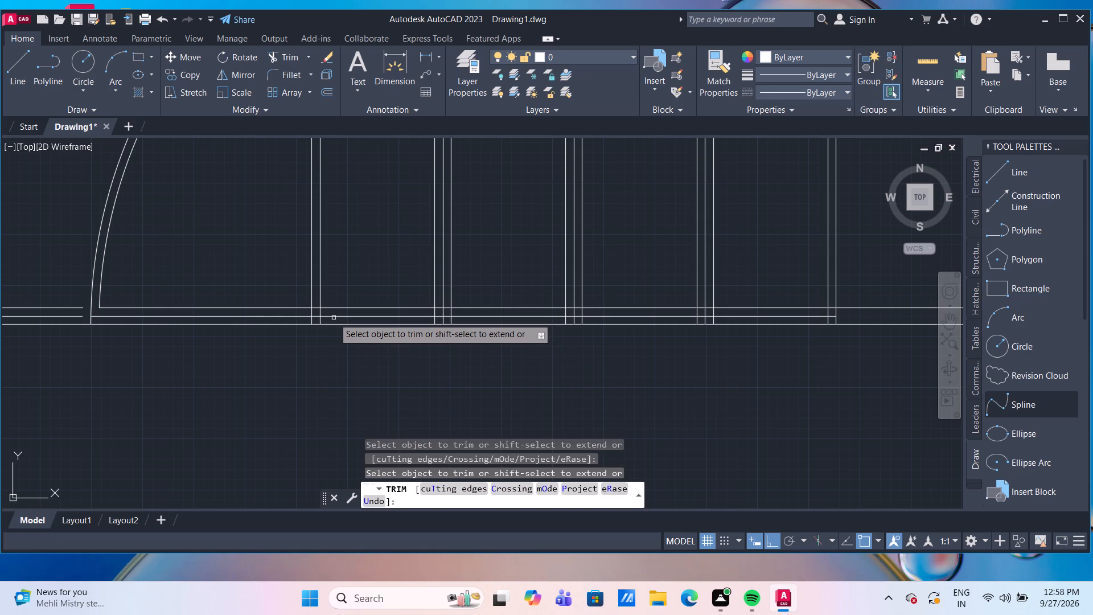
{"action": "left_click", "coordinate": [246, 307]}
{"action": "left_click", "coordinate": [100, 297], "text": "shift"}
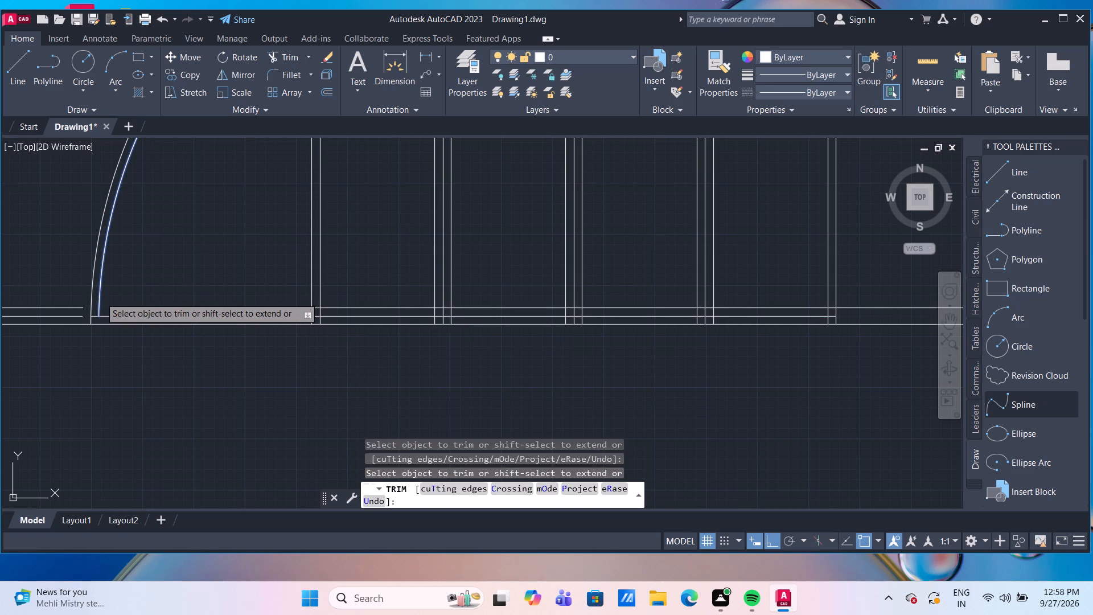
{"action": "left_click", "coordinate": [96, 317]}
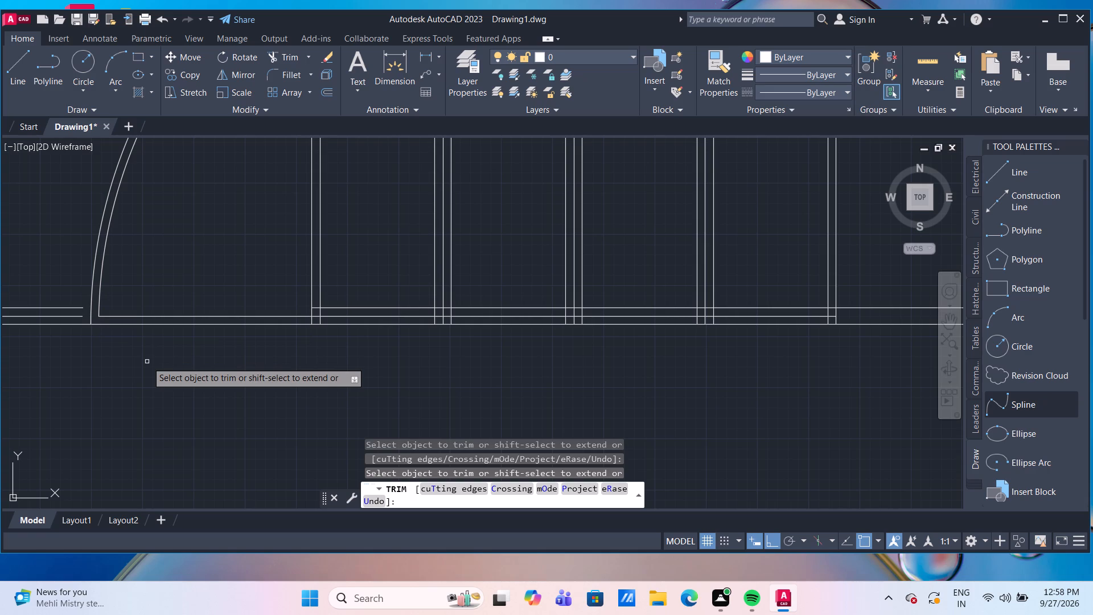
At the semicircle's right end, extend the middle base line and inner arc to meet, trimming the upper line outside the rightmost bar and the stub between arcs.
{"action": "scroll", "coordinate": [147, 362], "scroll_direction": "down", "scroll_amount": 2}
{"action": "scroll", "coordinate": [568, 379], "scroll_direction": "up", "scroll_amount": 1}
{"action": "scroll", "coordinate": [402, 356], "scroll_direction": "up", "scroll_amount": 1}
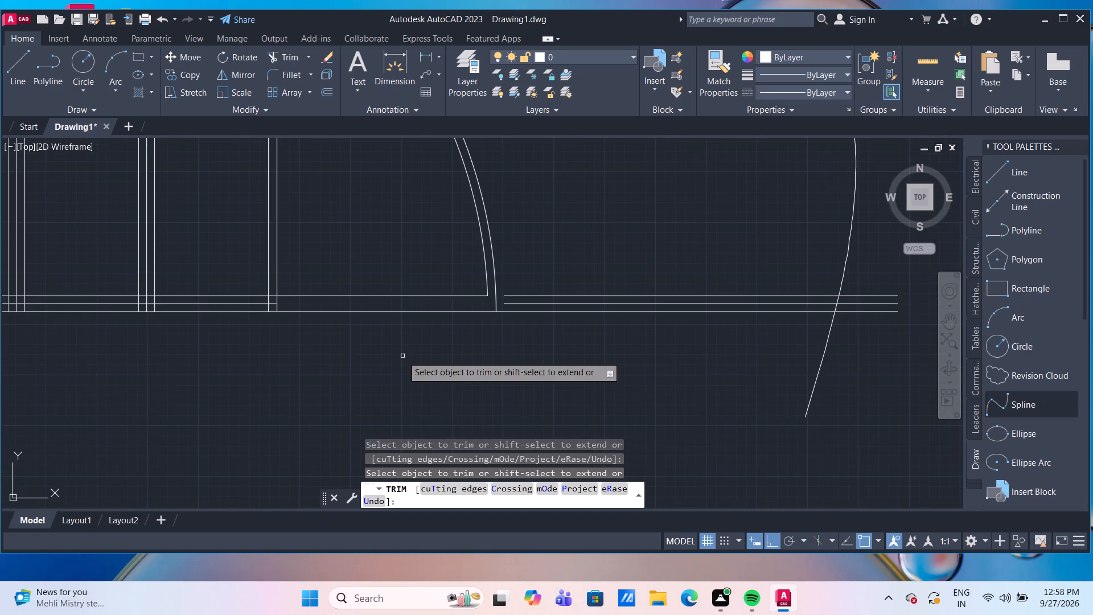
{"action": "middle_click_drag", "start_coordinate": [402, 356], "coordinate": [371, 367]}
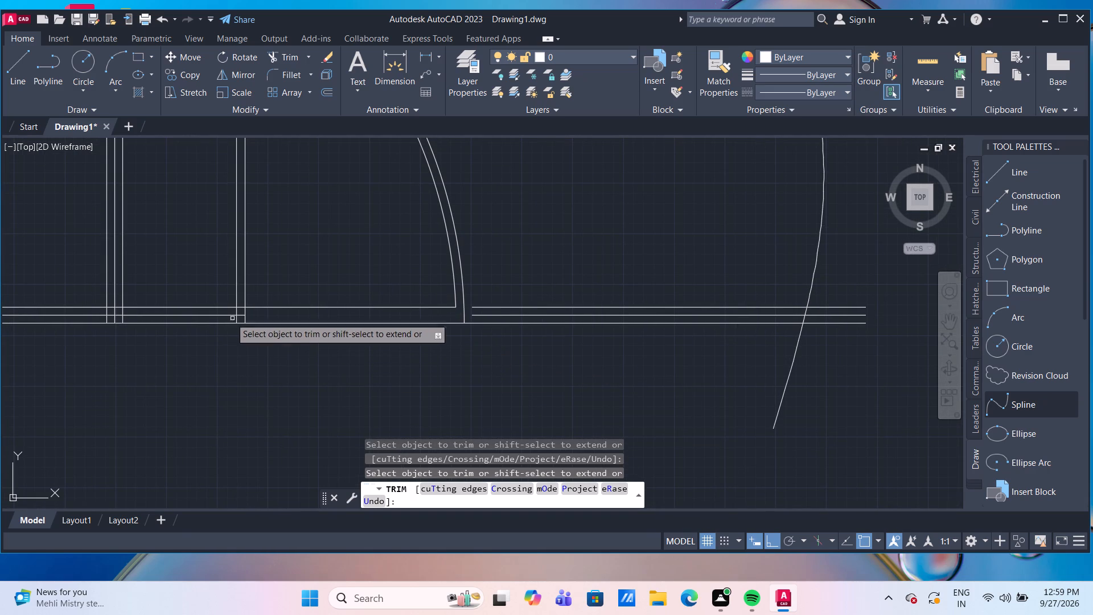
{"action": "left_click", "coordinate": [229, 317], "text": "shift"}
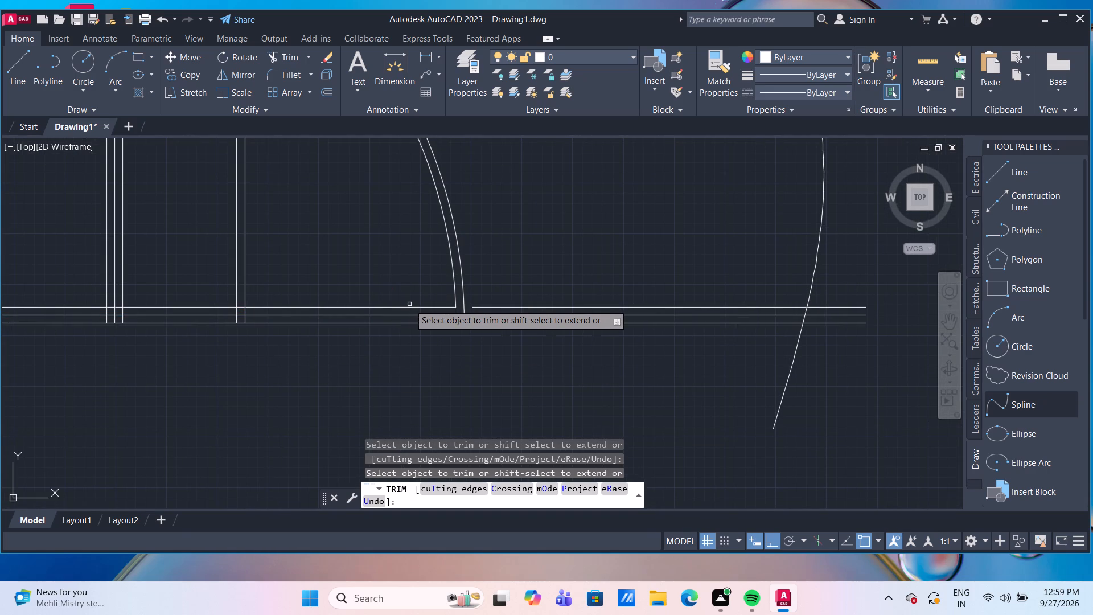
{"action": "left_click", "coordinate": [410, 308]}
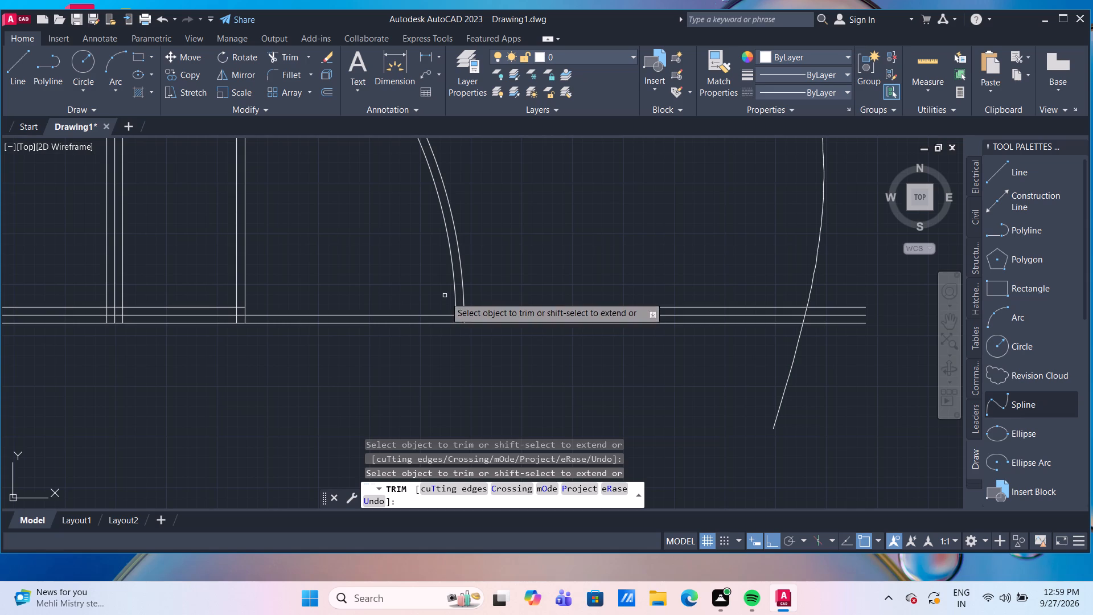
{"action": "left_click", "coordinate": [456, 298], "text": "shift"}
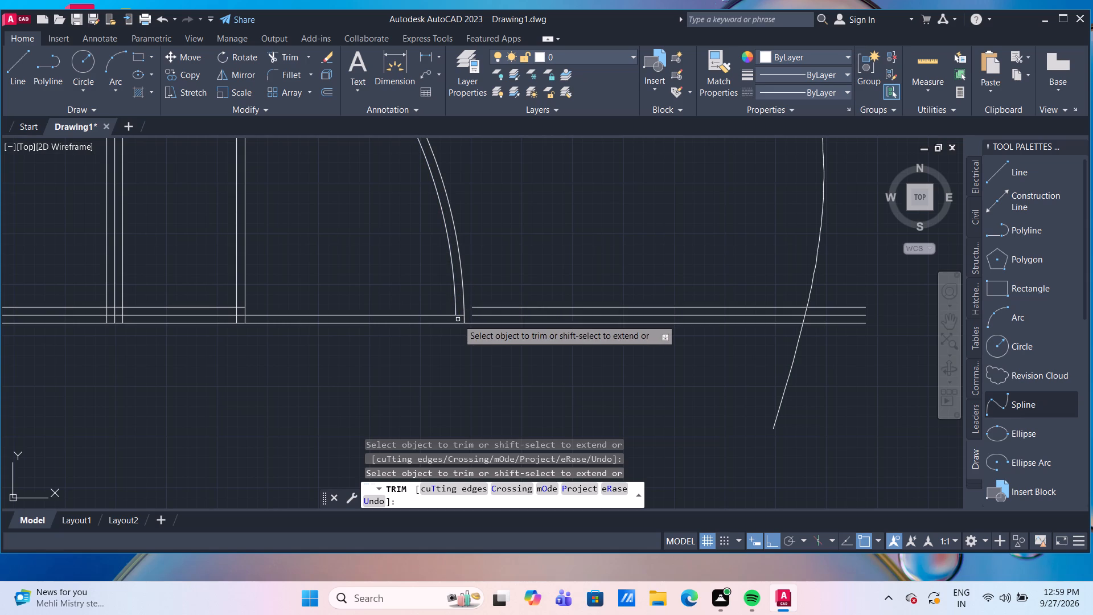
{"action": "left_click", "coordinate": [459, 315]}
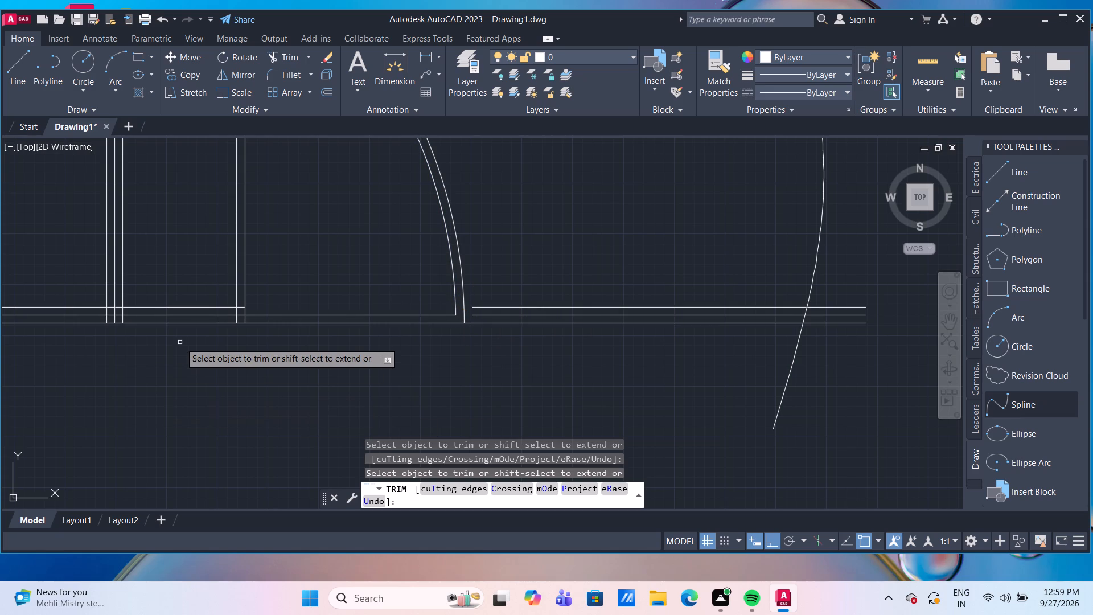
Fence-trim the upper base line inside the leftmost bar and the bar's right edge between the upper and middle lines.
{"action": "middle_click_drag", "start_coordinate": [211, 347], "coordinate": [561, 348]}
{"action": "scroll", "coordinate": [556, 347], "scroll_direction": "down", "scroll_amount": 1}
{"action": "scroll", "coordinate": [439, 349], "scroll_direction": "down", "scroll_amount": 1}
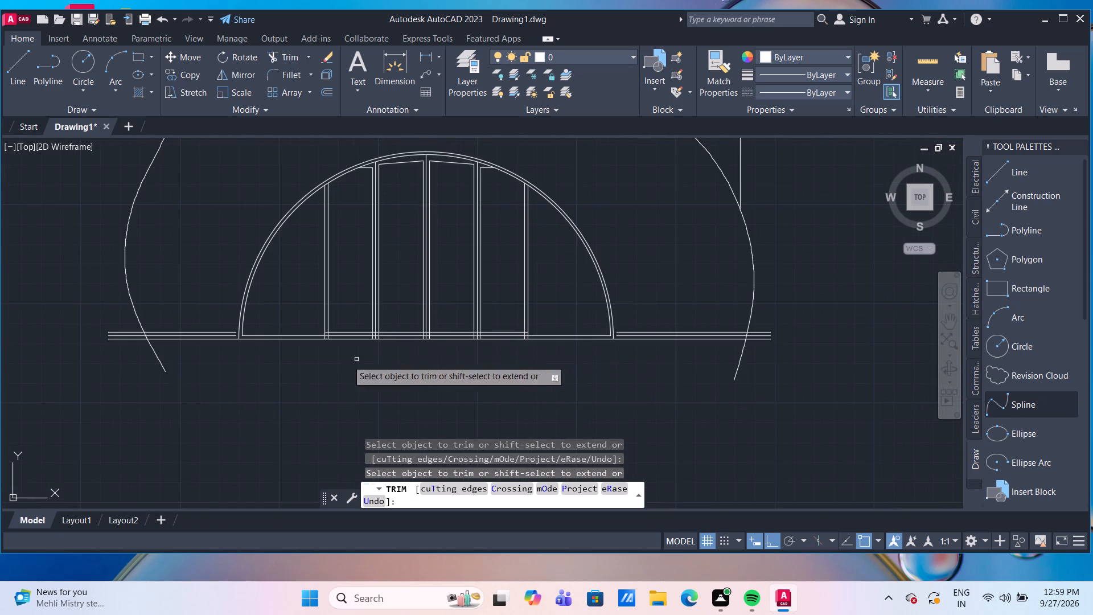
{"action": "scroll", "coordinate": [297, 329], "scroll_direction": "up", "scroll_amount": 3}
{"action": "scroll", "coordinate": [441, 383], "scroll_direction": "up", "scroll_amount": 1}
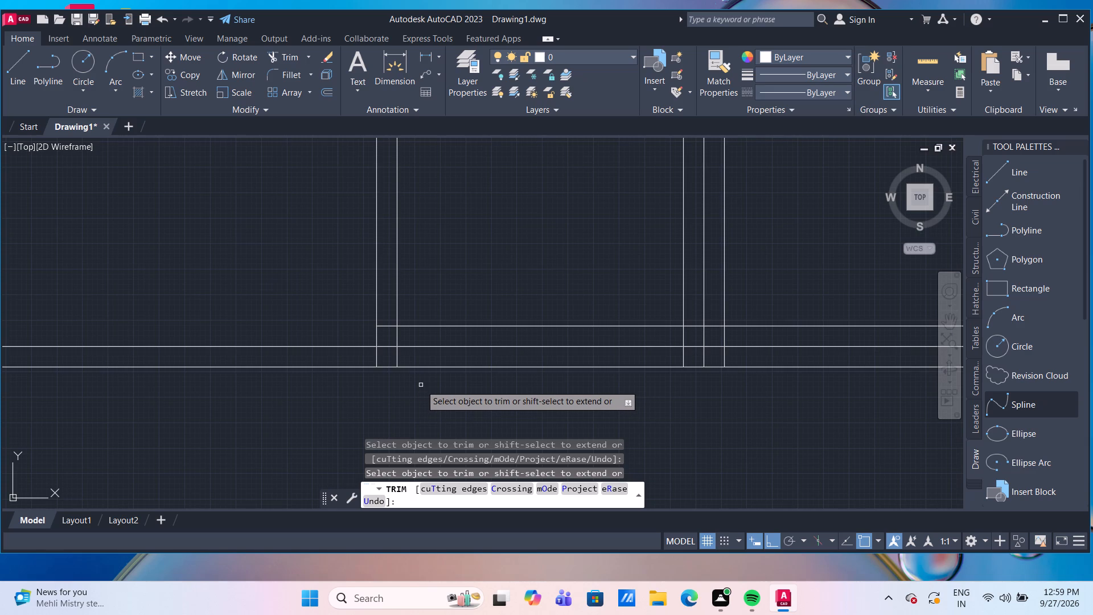
{"action": "left_click", "coordinate": [385, 322]}
{"action": "left_click", "coordinate": [401, 337]}
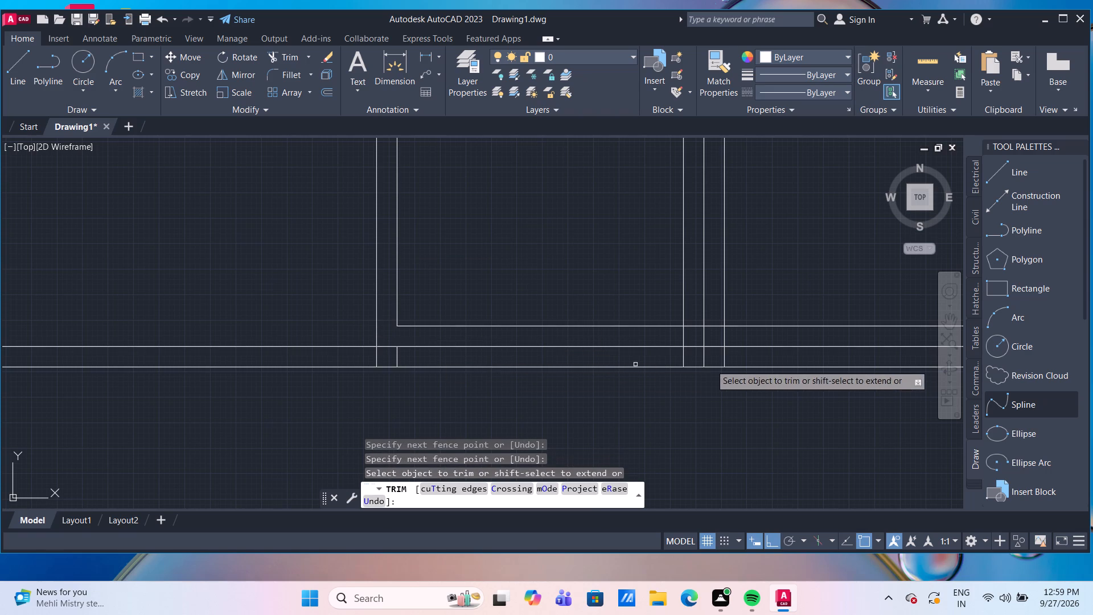
At the second bar, fence-trim the upper base line inside it and both outer edges below that line, including the stubs below the middle line.
{"action": "scroll", "coordinate": [712, 337], "scroll_direction": "up", "scroll_amount": 2}
{"action": "left_click", "coordinate": [669, 301]}
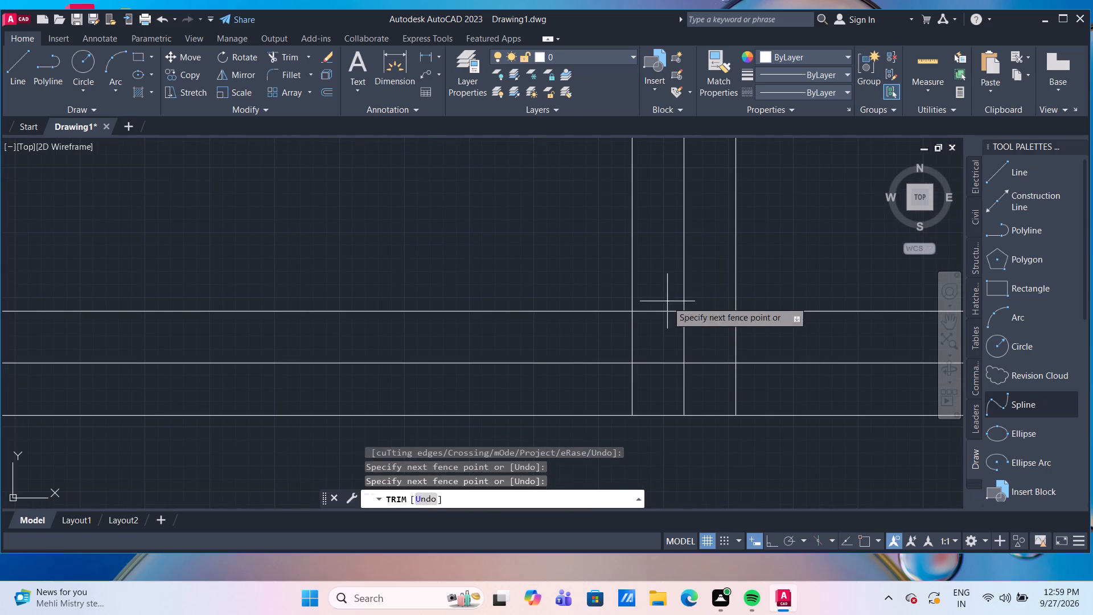
{"action": "left_click", "coordinate": [621, 343]}
{"action": "left_click", "coordinate": [711, 305]}
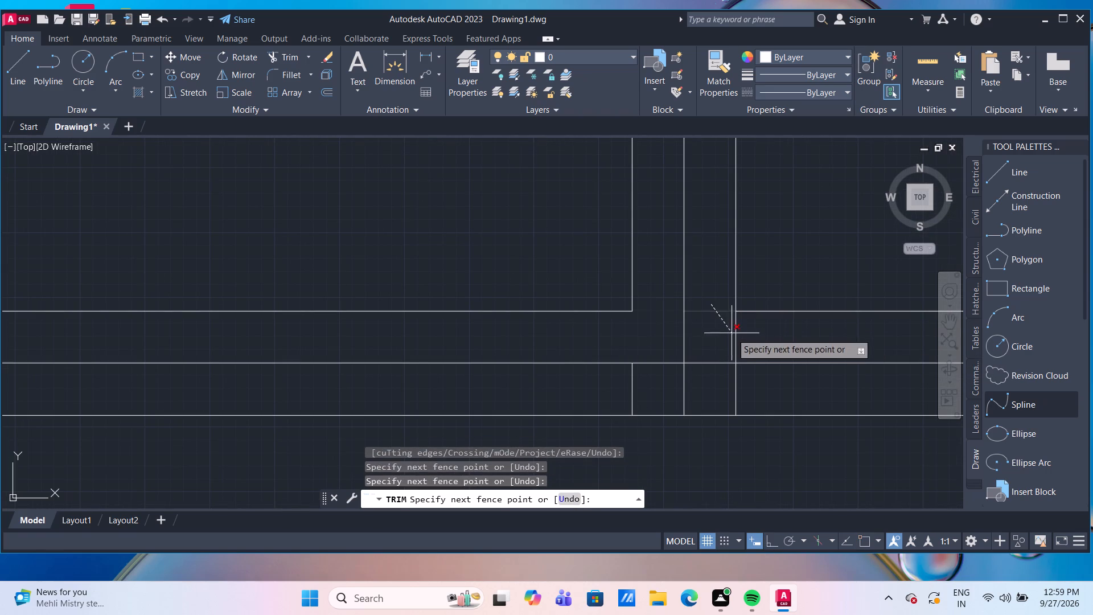
{"action": "left_click", "coordinate": [746, 342]}
{"action": "left_click", "coordinate": [757, 388]}
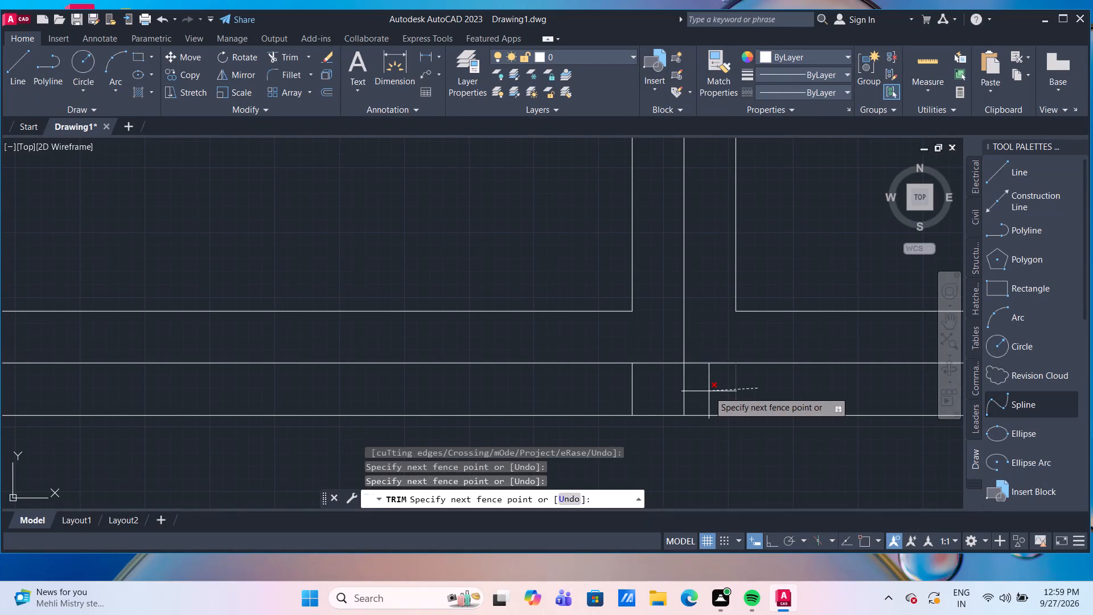
{"action": "left_click", "coordinate": [709, 391]}
{"action": "left_click", "coordinate": [632, 389]}
Trim the stub of the leftmost bar's right edge between the middle and bottom base lines.
{"action": "scroll", "coordinate": [632, 389], "scroll_direction": "down", "scroll_amount": 3}
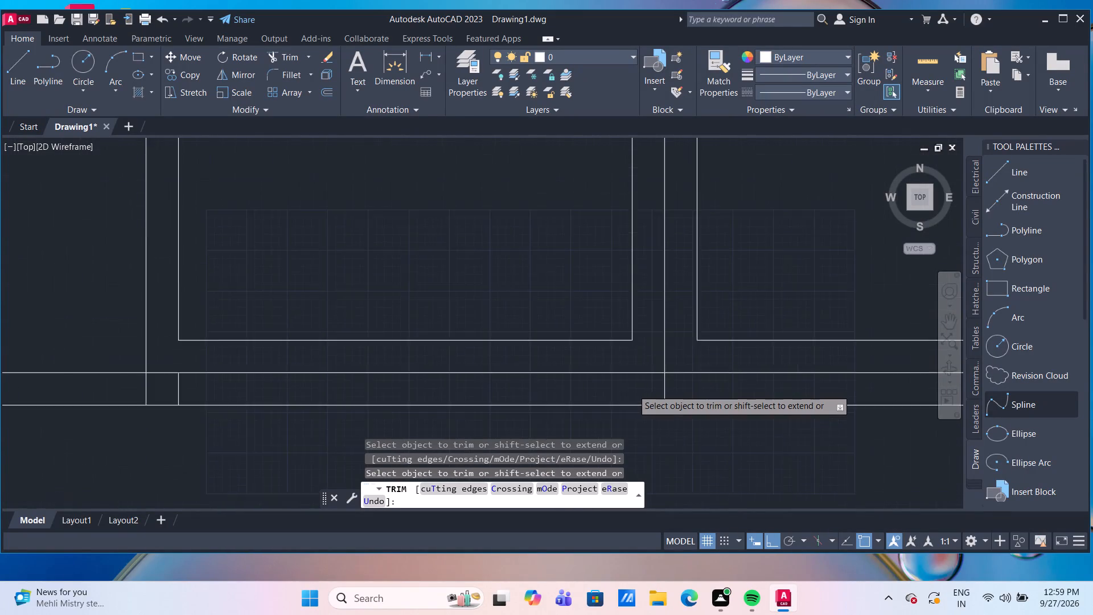
{"action": "scroll", "coordinate": [355, 395], "scroll_direction": "up", "scroll_amount": 1}
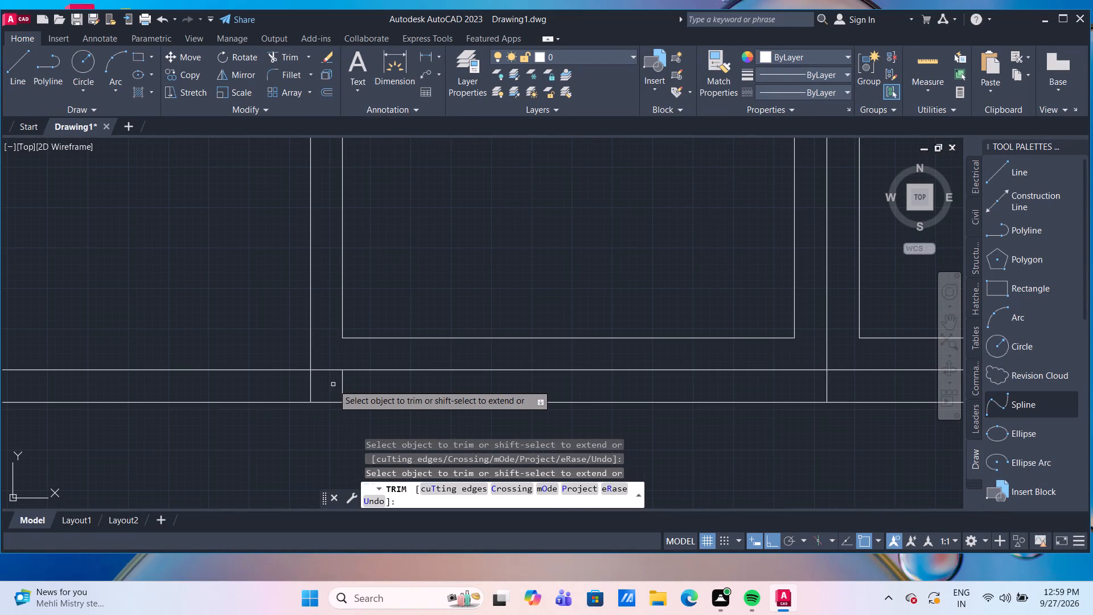
{"action": "left_click", "coordinate": [344, 389]}
At the centre bar, trim the upper base line inside it and both outer edges below that line, including the stubs below the middle line.
{"action": "scroll", "coordinate": [344, 389], "scroll_direction": "down", "scroll_amount": 4}
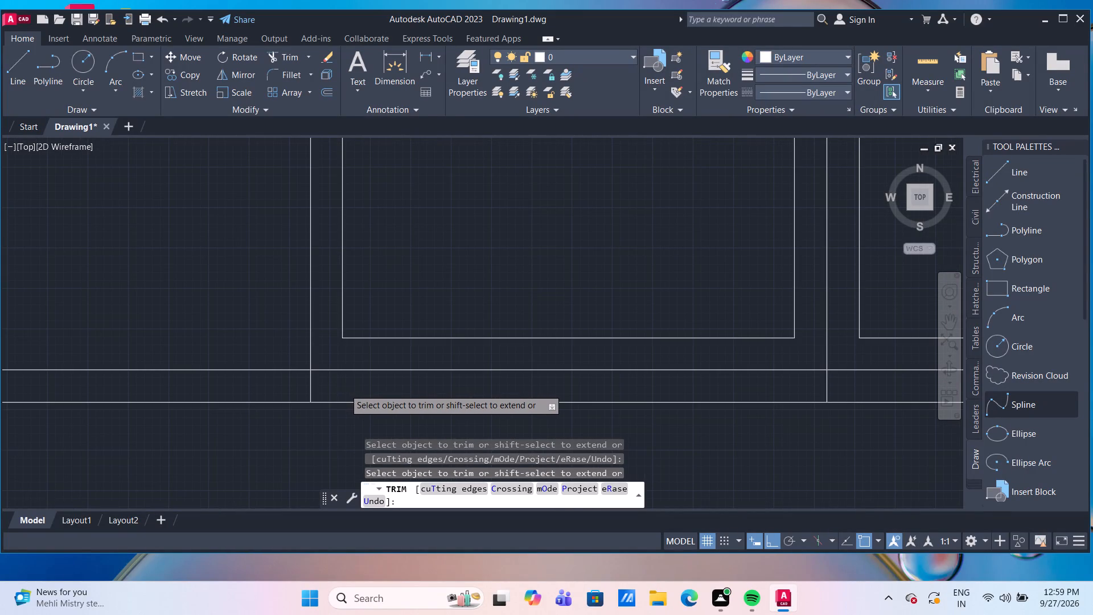
{"action": "middle_click_drag", "start_coordinate": [654, 414], "coordinate": [467, 394]}
{"action": "scroll", "coordinate": [421, 387], "scroll_direction": "up", "scroll_amount": 4}
{"action": "scroll", "coordinate": [421, 387], "scroll_direction": "down", "scroll_amount": 3}
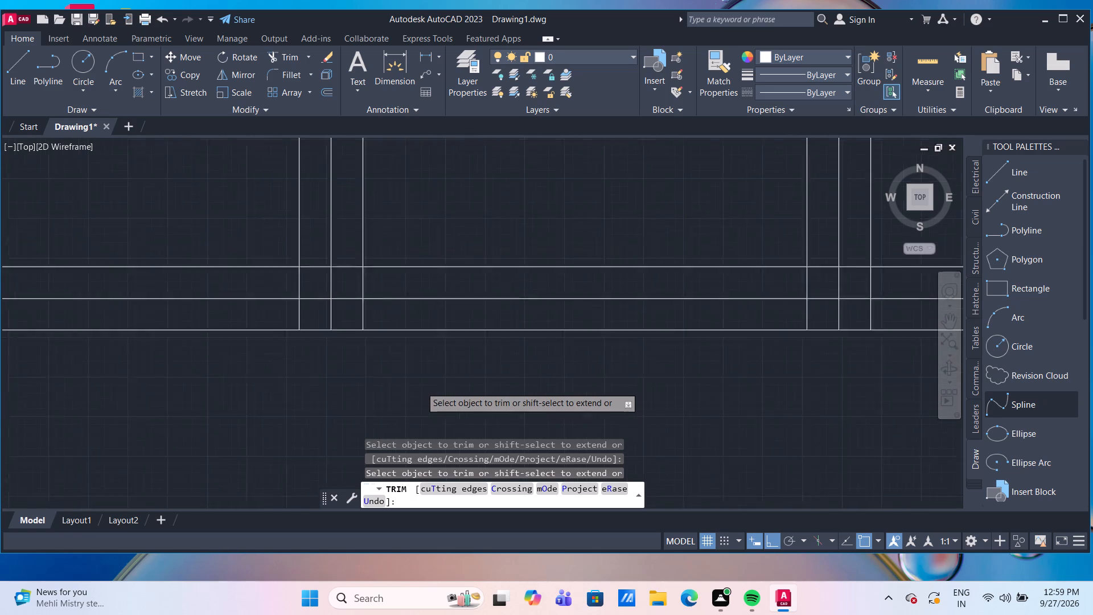
{"action": "scroll", "coordinate": [420, 386], "scroll_direction": "up", "scroll_amount": 1}
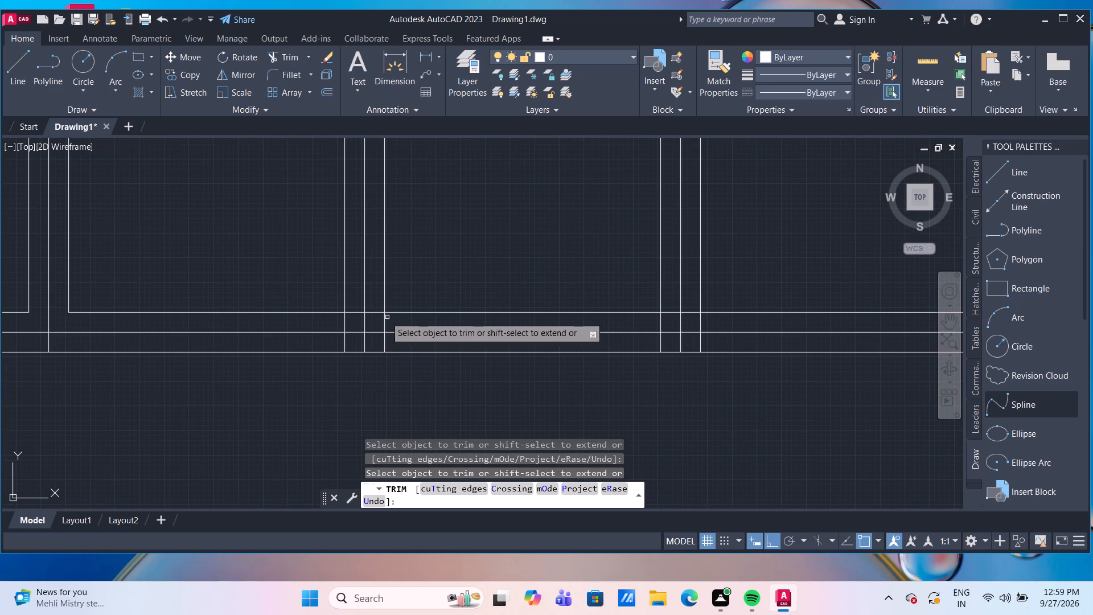
{"action": "scroll", "coordinate": [360, 309], "scroll_direction": "up", "scroll_amount": 3}
{"action": "left_click", "coordinate": [397, 311]}
{"action": "left_click_drag", "start_coordinate": [469, 374], "coordinate": [463, 373]}
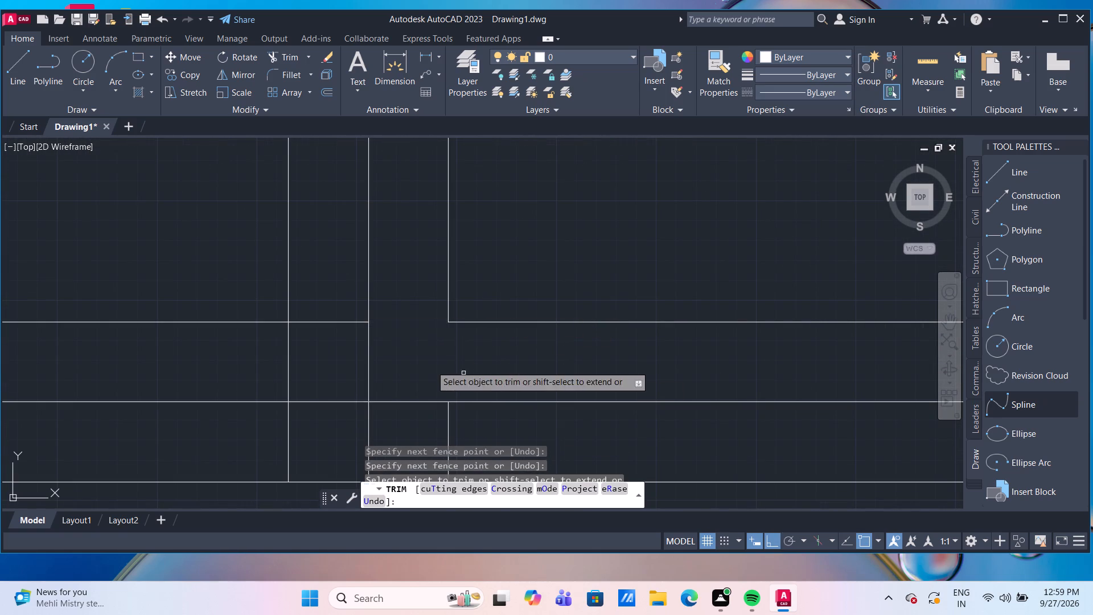
{"action": "left_click_drag", "start_coordinate": [318, 309], "coordinate": [318, 315]}
{"action": "left_click", "coordinate": [272, 364]}
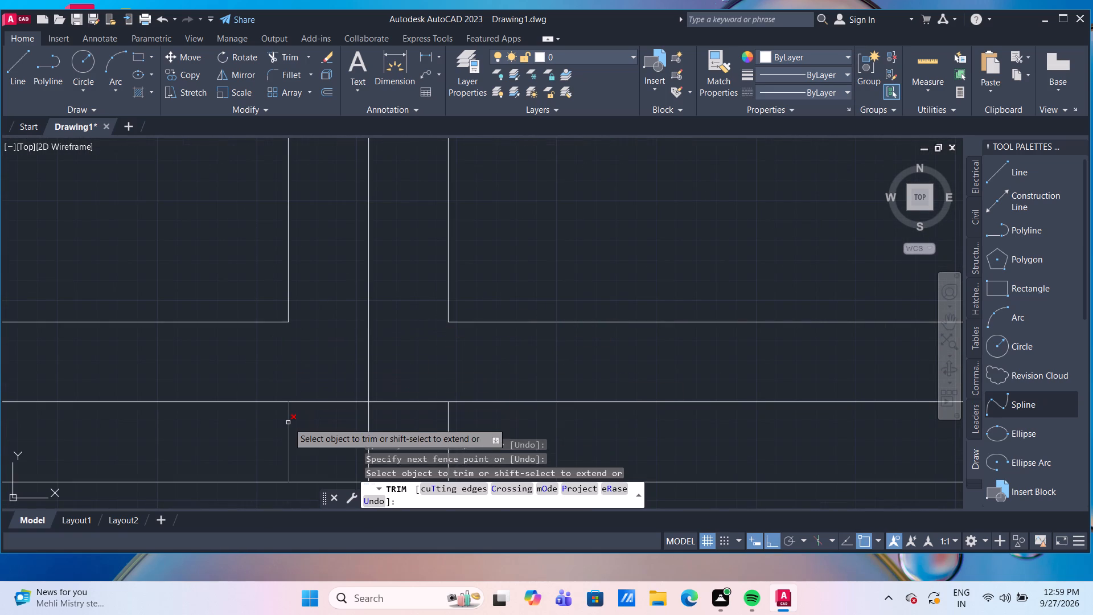
{"action": "left_click", "coordinate": [288, 424]}
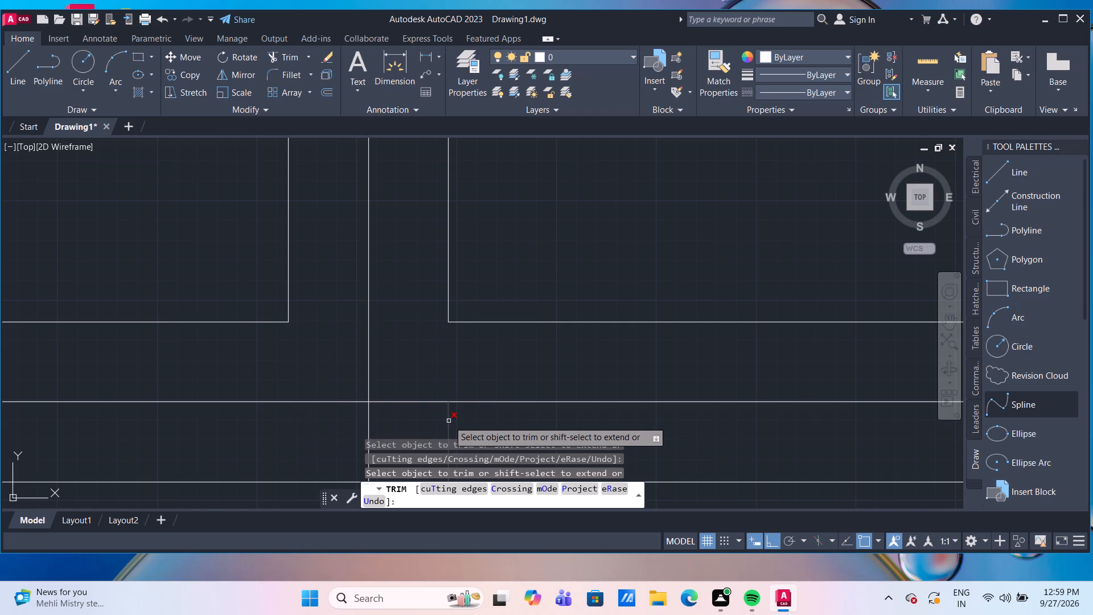
{"action": "left_click", "coordinate": [449, 421]}
At the fourth bar, fence-trim the upper base line inside it and both outer edges between the upper and middle base lines.
{"action": "scroll", "coordinate": [449, 421], "scroll_direction": "down", "scroll_amount": 6}
{"action": "middle_click_drag", "start_coordinate": [574, 363], "coordinate": [485, 338]}
{"action": "scroll", "coordinate": [557, 354], "scroll_direction": "up", "scroll_amount": 1}
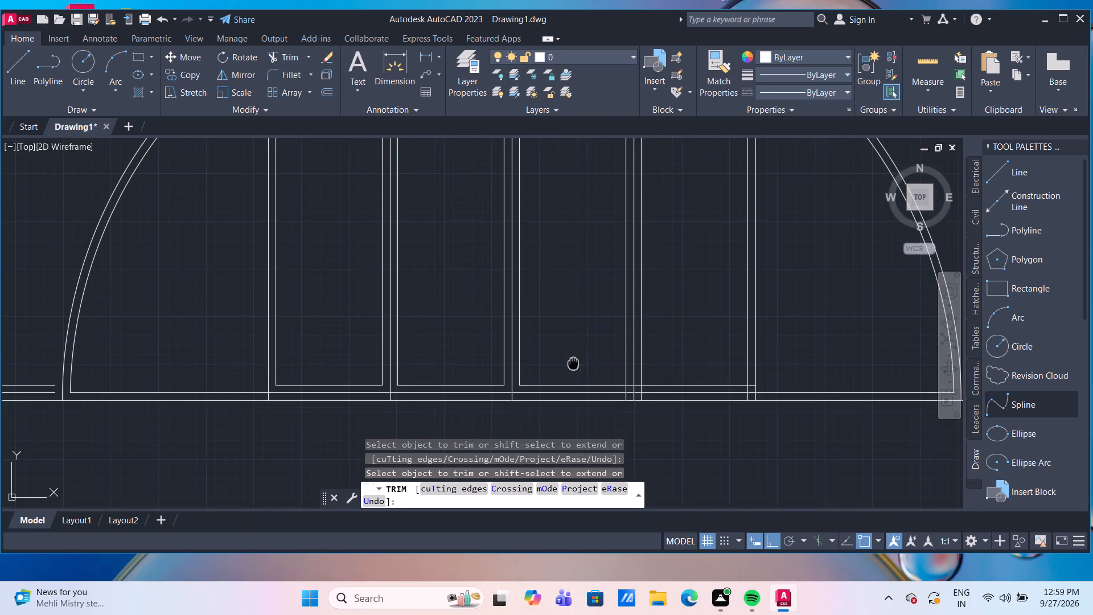
{"action": "middle_click_drag", "start_coordinate": [485, 338], "coordinate": [432, 327]}
{"action": "scroll", "coordinate": [578, 391], "scroll_direction": "up", "scroll_amount": 2}
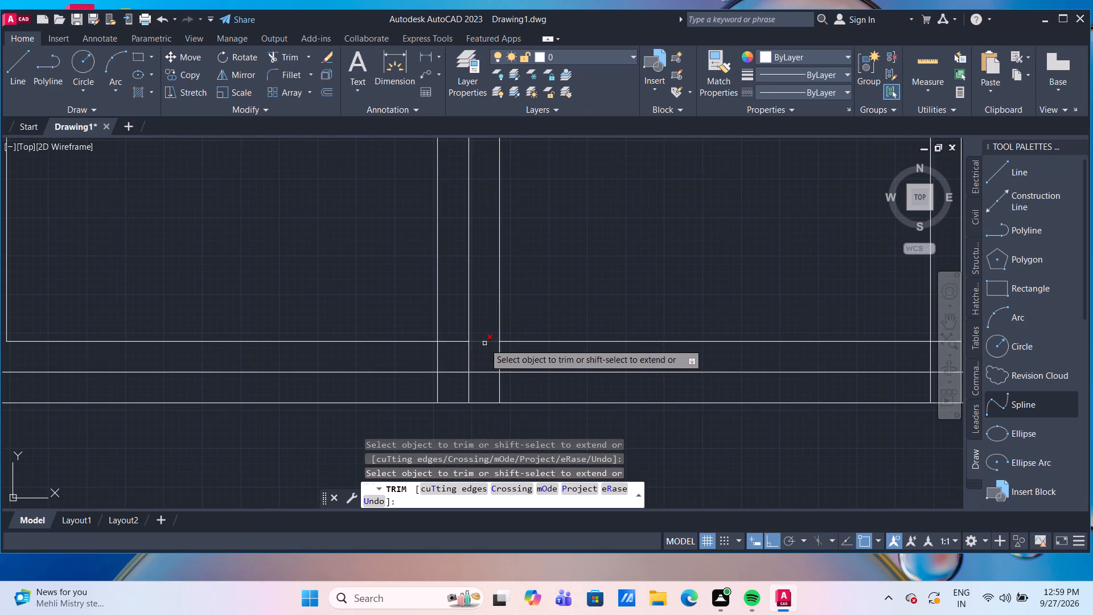
{"action": "scroll", "coordinate": [487, 339], "scroll_direction": "up", "scroll_amount": 3}
{"action": "left_click_drag", "start_coordinate": [462, 340], "coordinate": [475, 350]}
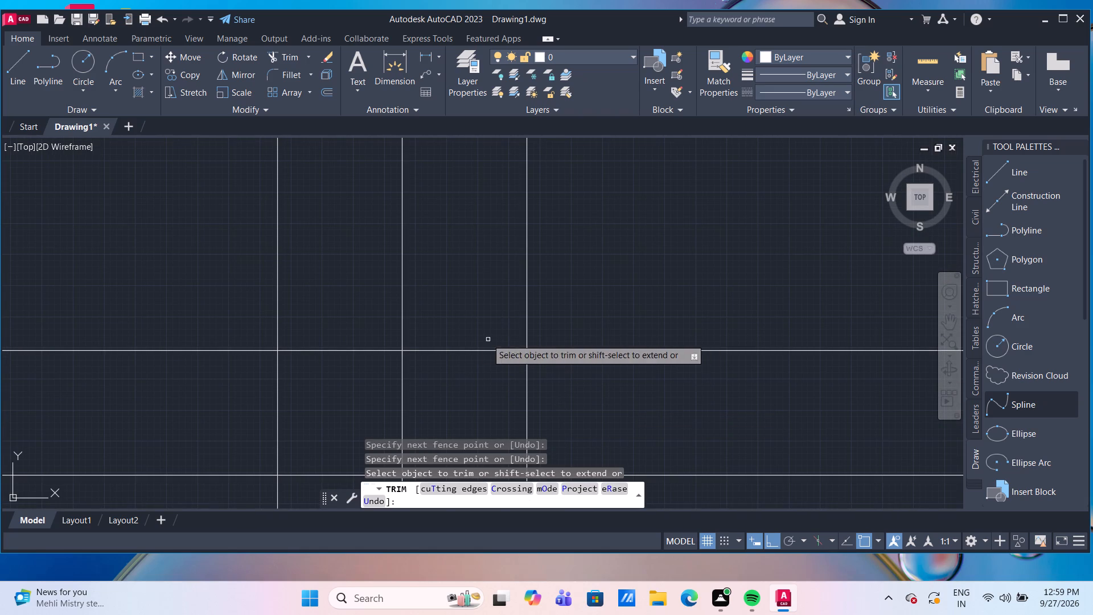
{"action": "left_click", "coordinate": [441, 338]}
{"action": "left_click", "coordinate": [557, 415]}
{"action": "left_click", "coordinate": [380, 332]}
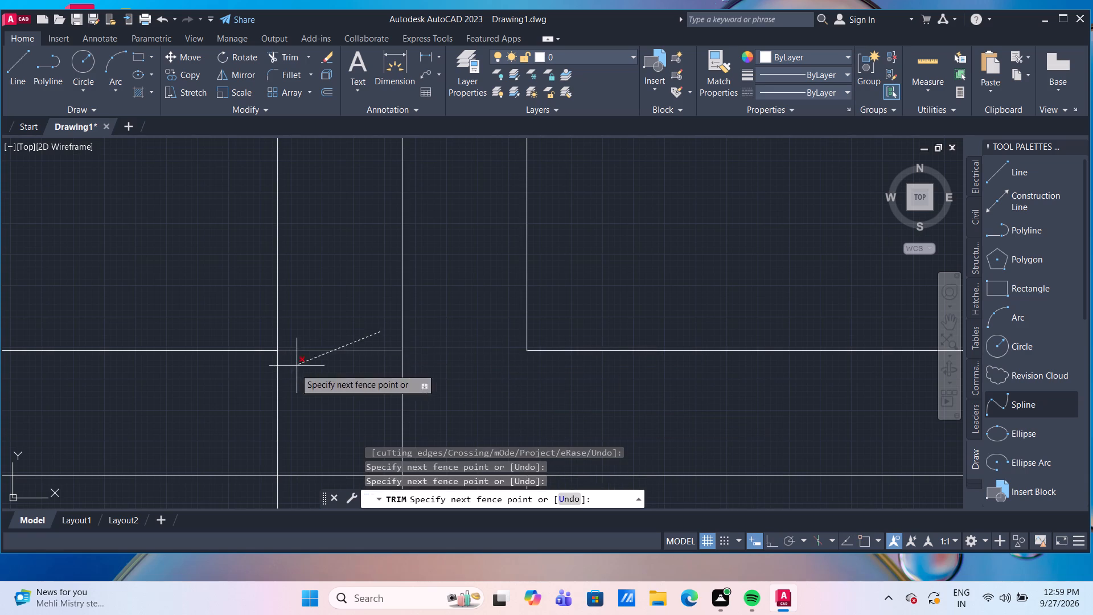
{"action": "left_click", "coordinate": [222, 416]}
At the rightmost bar, trim the upper base line inside it and its left edge from there down to the bottom base line.
{"action": "scroll", "coordinate": [258, 391], "scroll_direction": "down", "scroll_amount": 3}
{"action": "scroll", "coordinate": [705, 350], "scroll_direction": "down", "scroll_amount": 1}
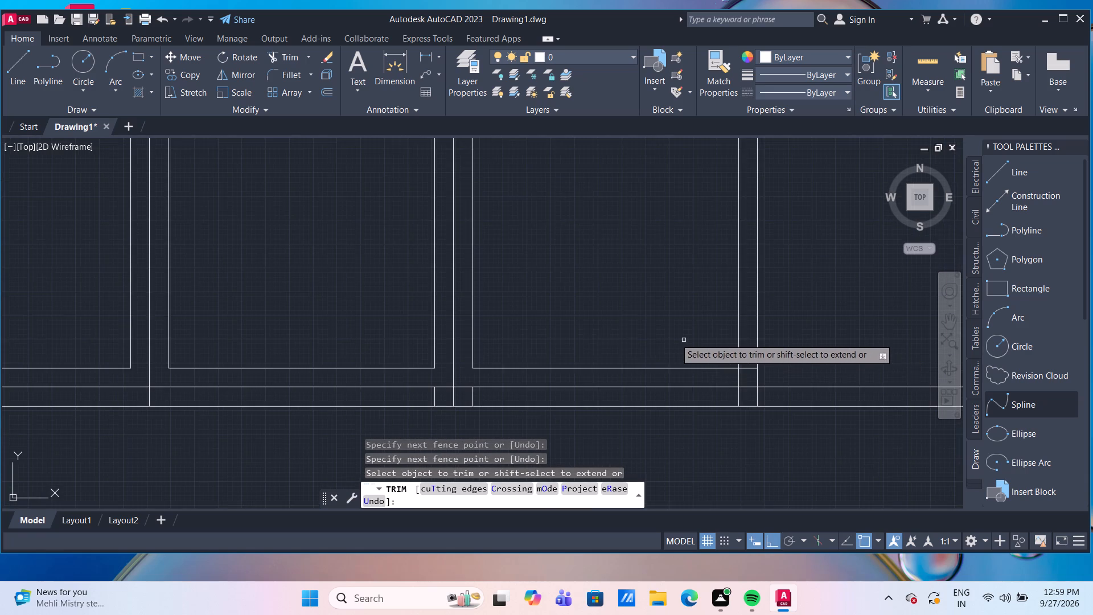
{"action": "scroll", "coordinate": [671, 338], "scroll_direction": "down", "scroll_amount": 1}
{"action": "scroll", "coordinate": [671, 337], "scroll_direction": "up", "scroll_amount": 1}
{"action": "middle_click_drag", "start_coordinate": [668, 333], "coordinate": [539, 268]}
{"action": "scroll", "coordinate": [662, 317], "scroll_direction": "up", "scroll_amount": 3}
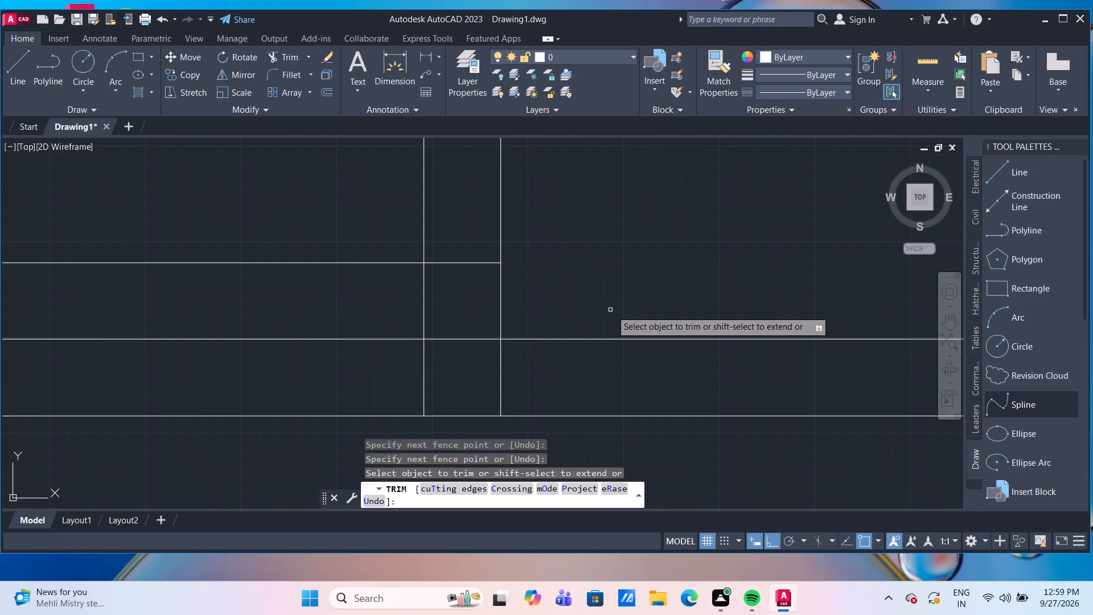
{"action": "left_click", "coordinate": [469, 249]}
{"action": "left_click", "coordinate": [401, 325]}
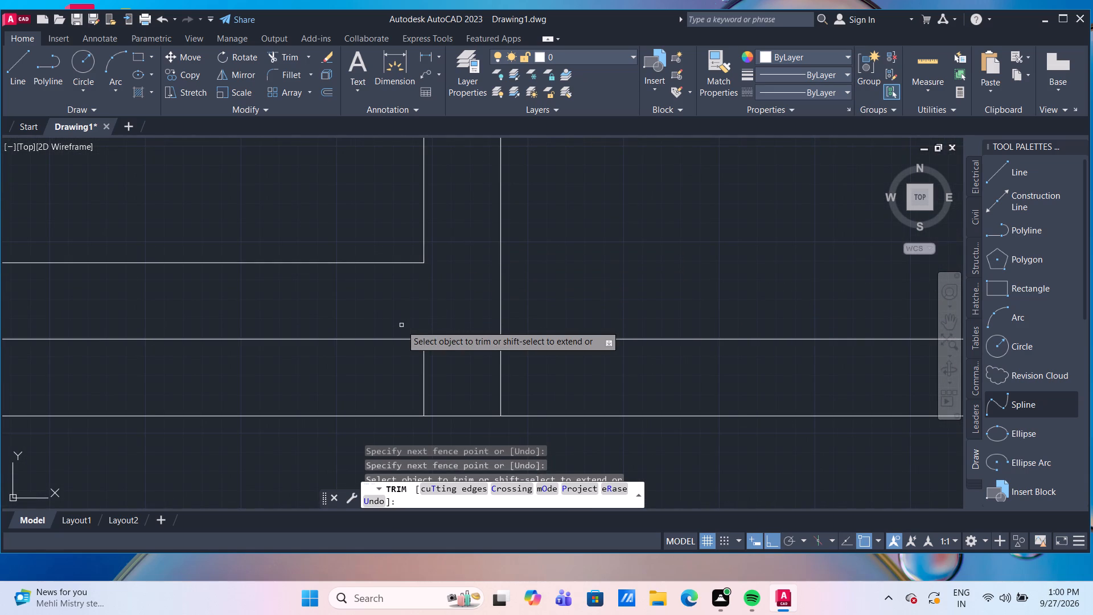
{"action": "scroll", "coordinate": [401, 325], "scroll_direction": "down", "scroll_amount": 3}
{"action": "left_click", "coordinate": [409, 336]}
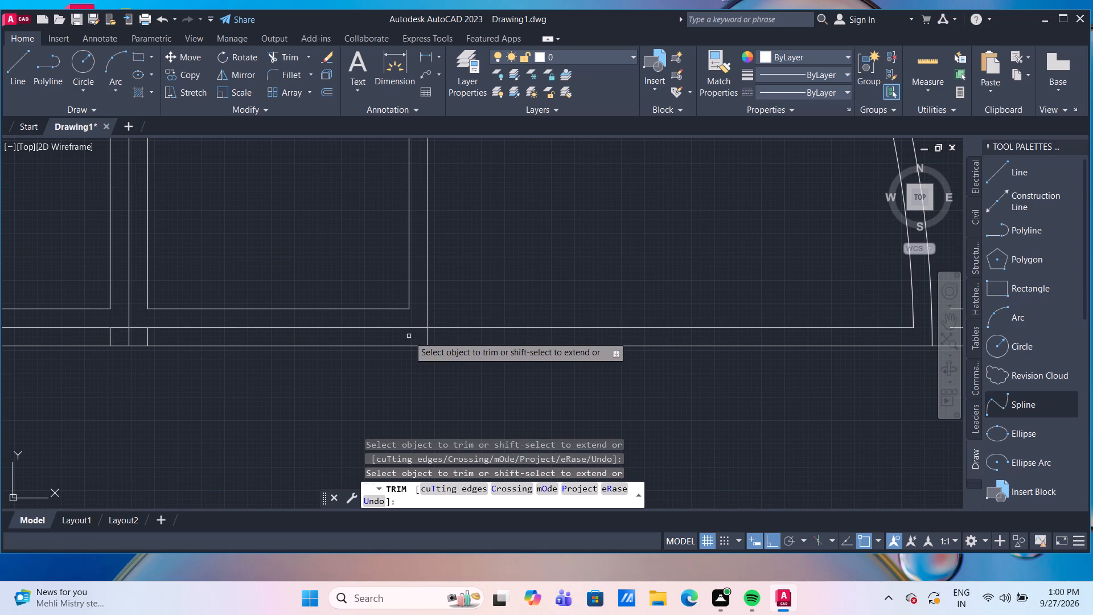
Trim the two outer-edge stubs of the fourth bar between the middle and bottom base lines.
{"action": "scroll", "coordinate": [445, 372], "scroll_direction": "down", "scroll_amount": 1}
{"action": "scroll", "coordinate": [234, 343], "scroll_direction": "up", "scroll_amount": 3}
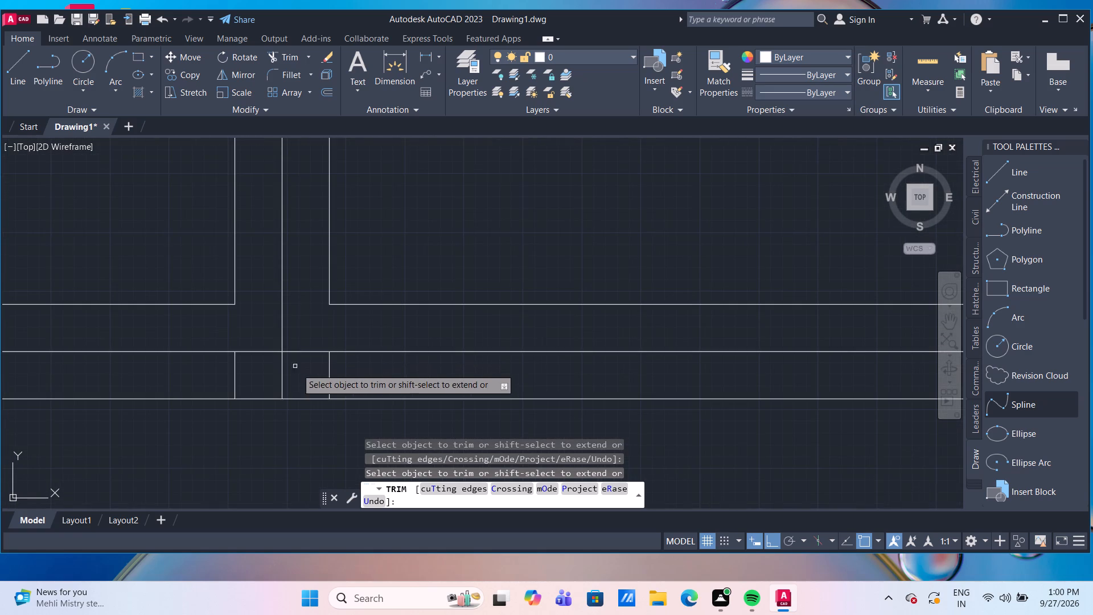
{"action": "left_click_drag", "start_coordinate": [330, 379], "coordinate": [324, 379]}
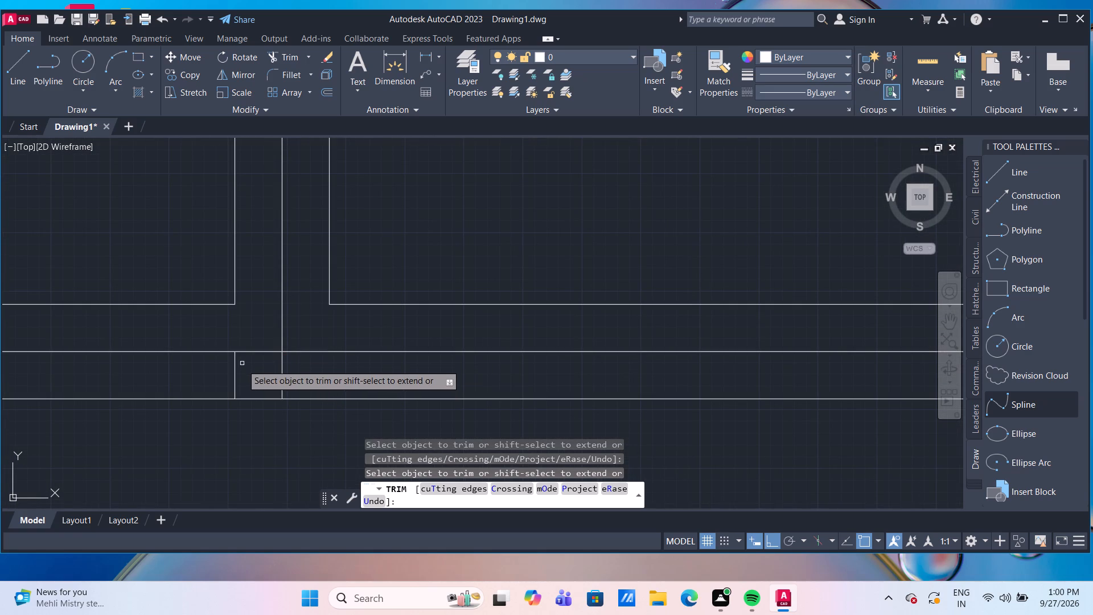
{"action": "left_click", "coordinate": [235, 367]}
{"action": "scroll", "coordinate": [239, 377], "scroll_direction": "down", "scroll_amount": 3}
{"action": "scroll", "coordinate": [572, 397], "scroll_direction": "down", "scroll_amount": 3}
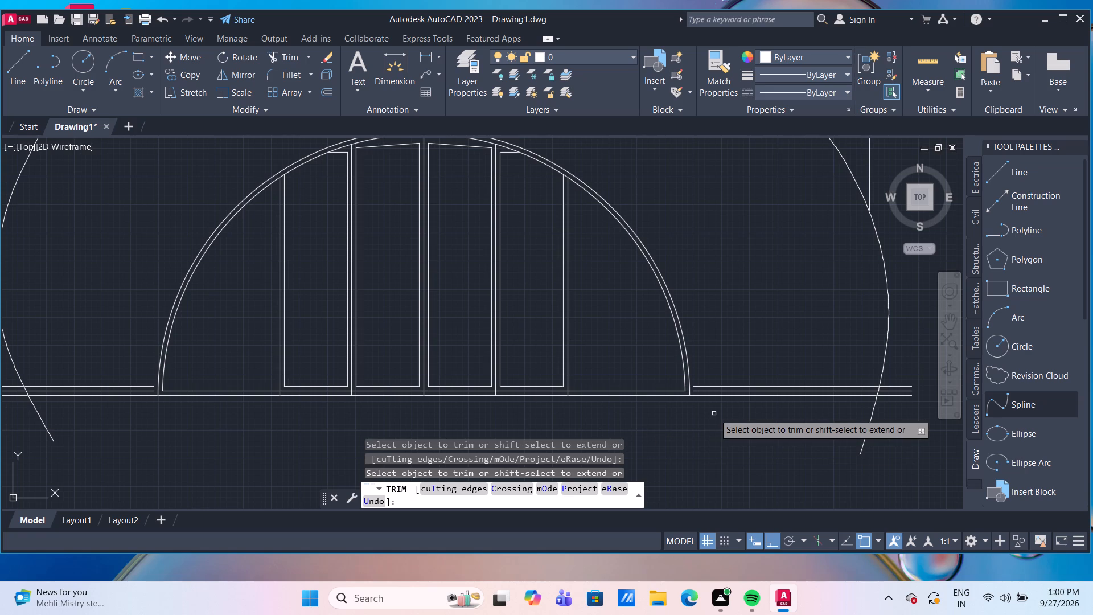
{"action": "key", "text": "Escape"}
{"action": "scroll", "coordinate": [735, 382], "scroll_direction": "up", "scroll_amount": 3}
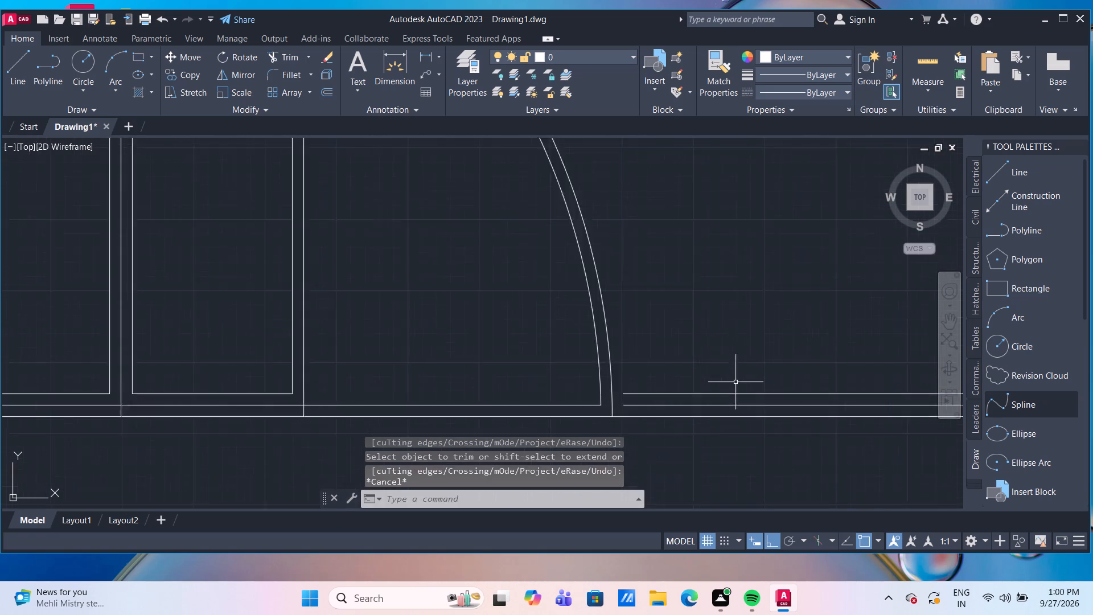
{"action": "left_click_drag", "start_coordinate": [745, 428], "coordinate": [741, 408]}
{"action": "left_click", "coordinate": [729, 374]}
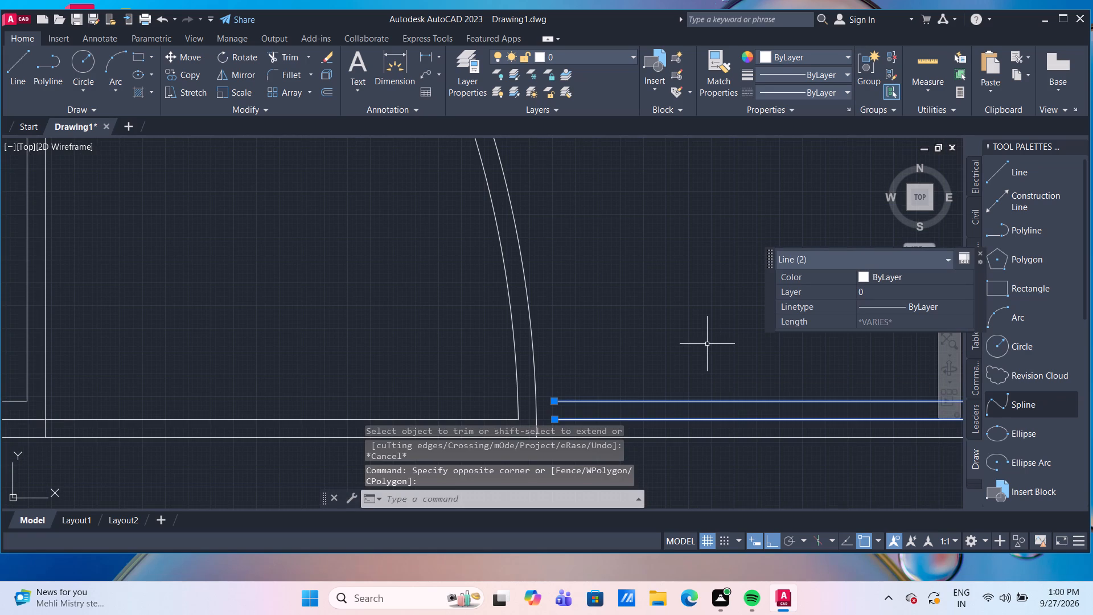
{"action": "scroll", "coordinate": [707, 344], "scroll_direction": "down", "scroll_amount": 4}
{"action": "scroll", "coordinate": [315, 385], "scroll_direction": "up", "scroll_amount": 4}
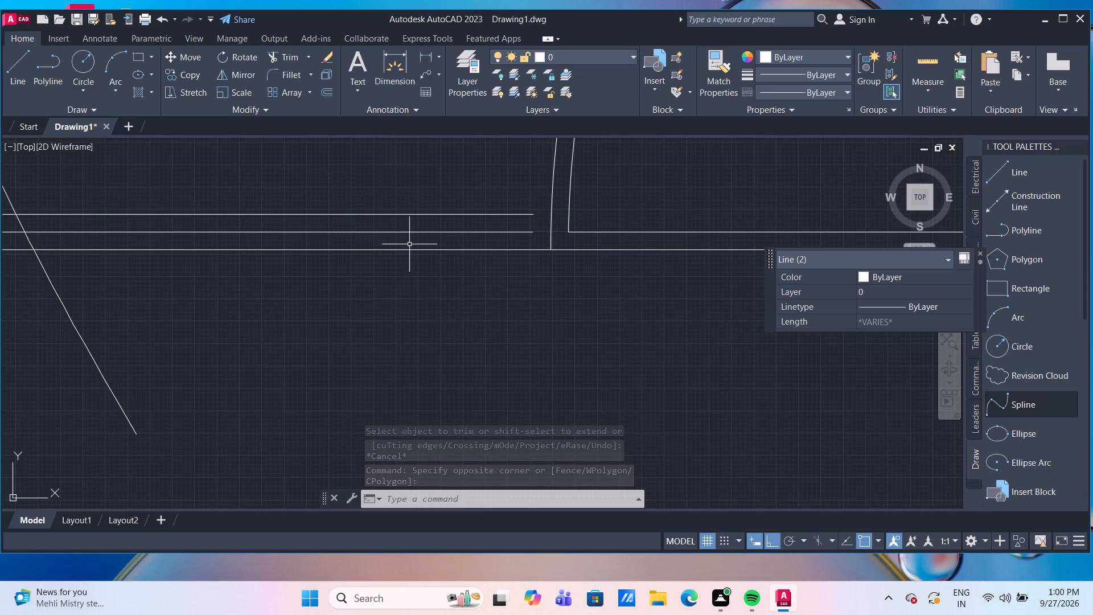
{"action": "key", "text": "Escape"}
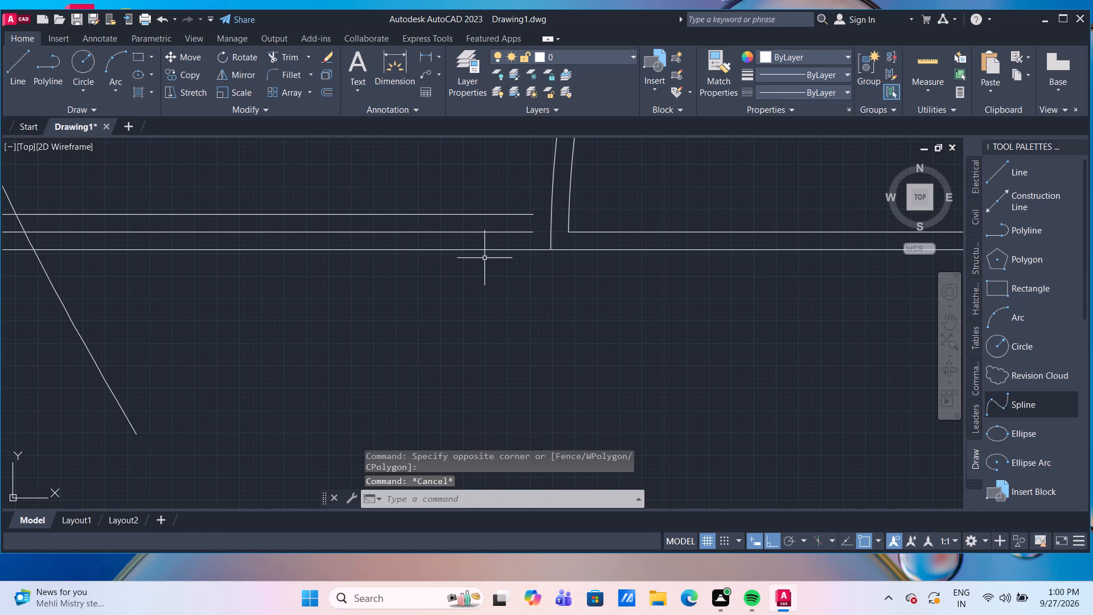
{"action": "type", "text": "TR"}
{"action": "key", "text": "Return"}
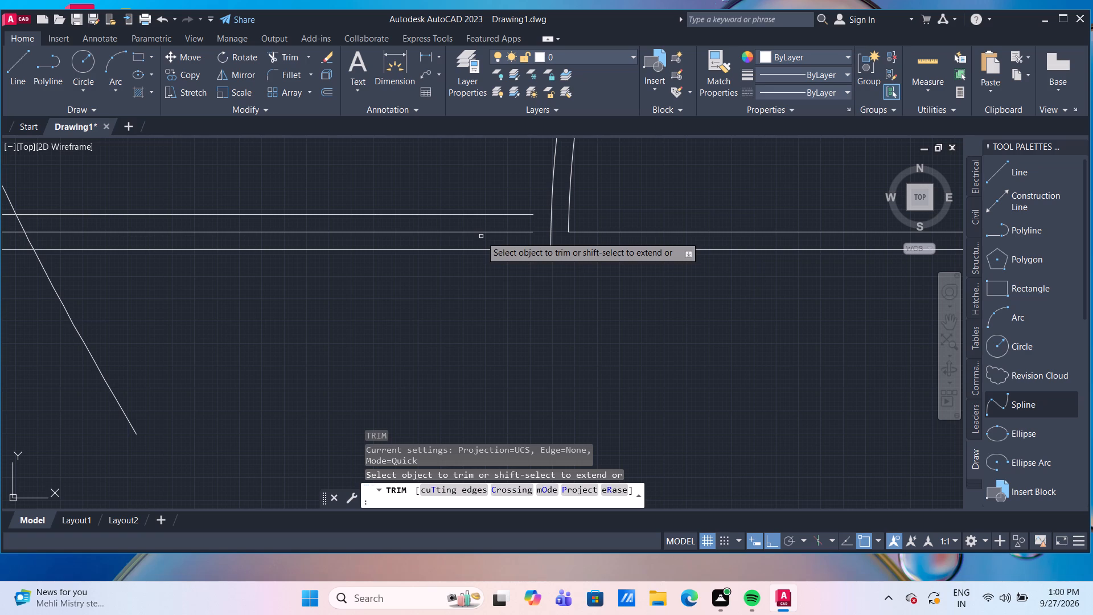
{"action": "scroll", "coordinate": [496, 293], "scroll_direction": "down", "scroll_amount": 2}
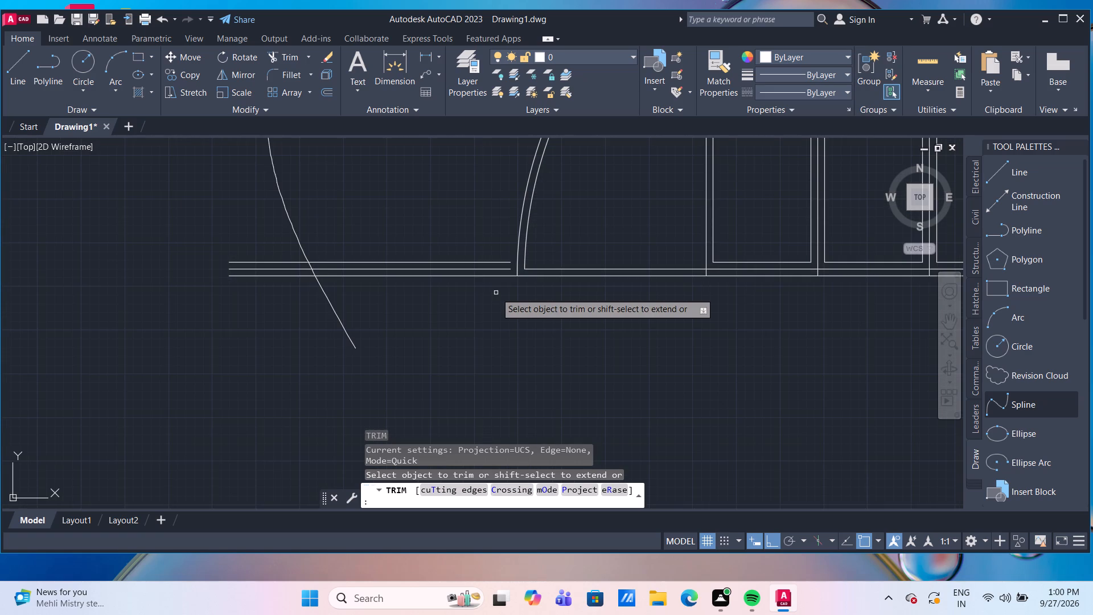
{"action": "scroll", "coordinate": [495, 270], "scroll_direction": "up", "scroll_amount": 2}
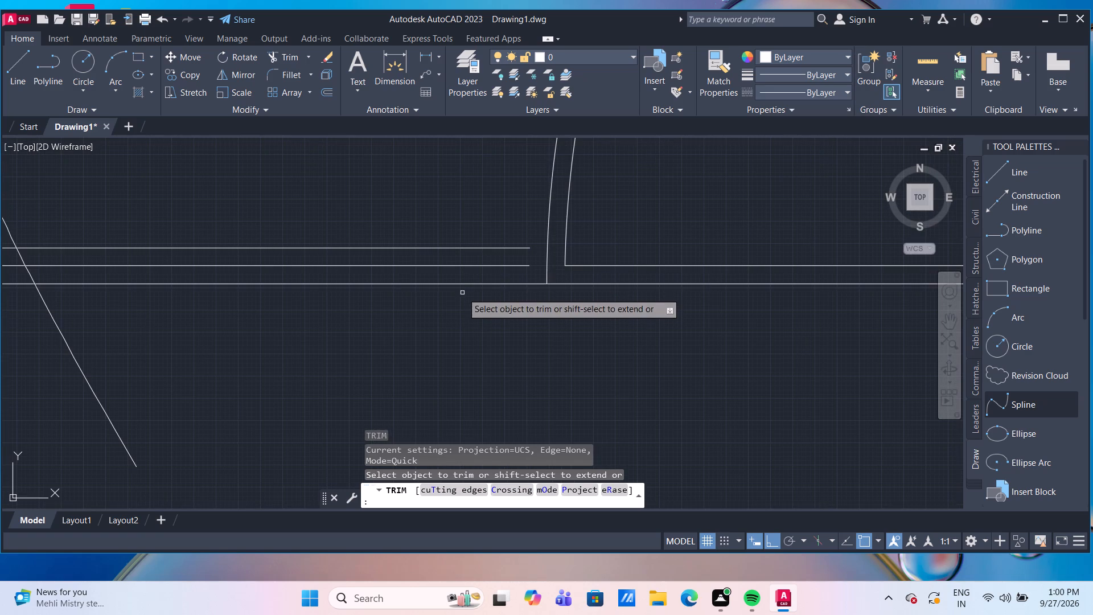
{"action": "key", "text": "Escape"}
Erase the upper and middle base lines outside the semicircle's left end, keeping the bottom line.
{"action": "left_click", "coordinate": [484, 272]}
{"action": "left_click", "coordinate": [446, 218]}
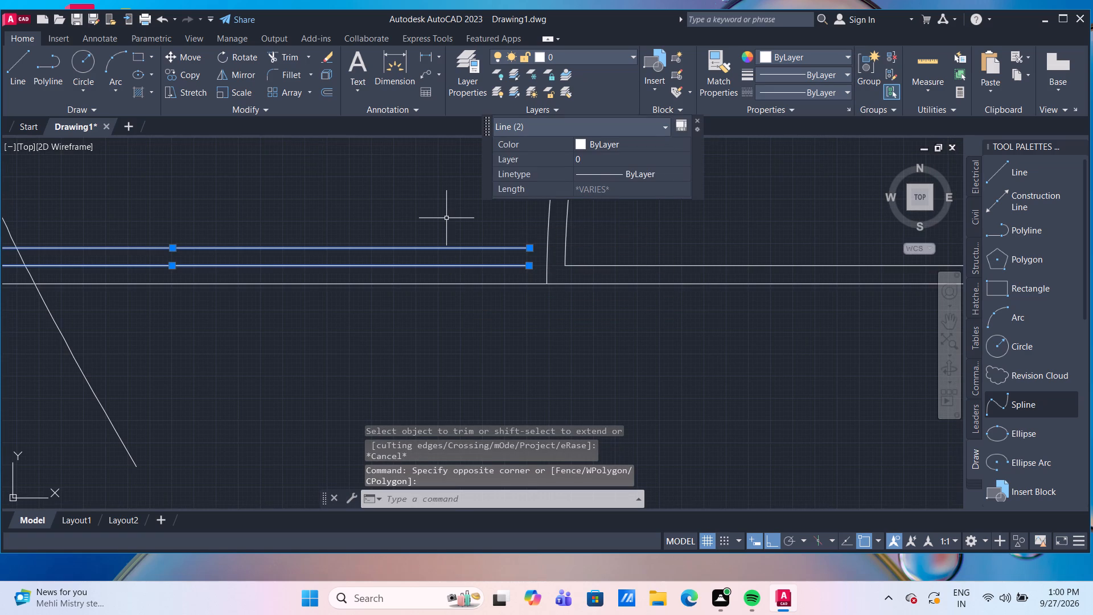
{"action": "key", "text": "Delete"}
Erase the upper and middle base lines outside the semicircle's right end, keeping the bottom line.
{"action": "scroll", "coordinate": [446, 218], "scroll_direction": "down", "scroll_amount": 4}
{"action": "middle_click_drag", "start_coordinate": [700, 286], "coordinate": [295, 291]}
{"action": "scroll", "coordinate": [379, 208], "scroll_direction": "up", "scroll_amount": 3}
{"action": "scroll", "coordinate": [430, 298], "scroll_direction": "up", "scroll_amount": 2}
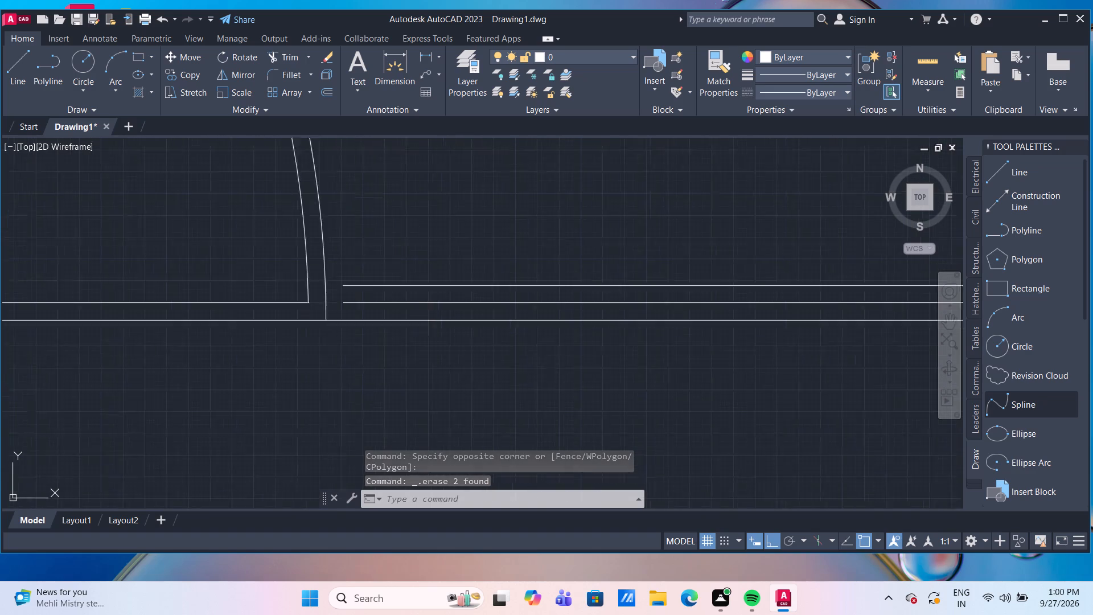
{"action": "left_click_drag", "start_coordinate": [438, 315], "coordinate": [438, 304]}
{"action": "left_click", "coordinate": [425, 237]}
{"action": "key", "text": "Delete"}
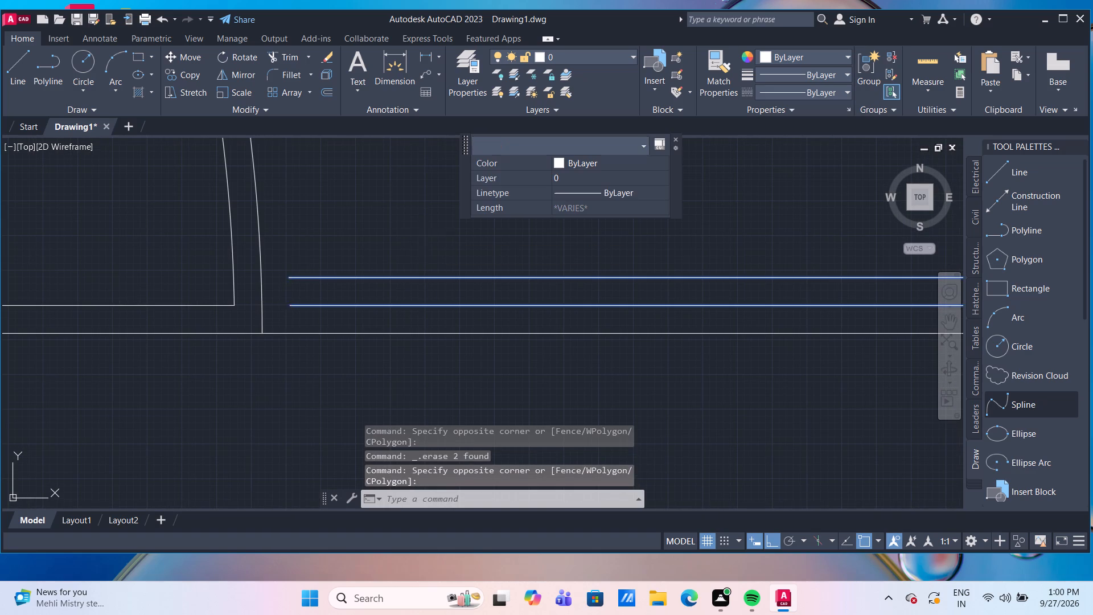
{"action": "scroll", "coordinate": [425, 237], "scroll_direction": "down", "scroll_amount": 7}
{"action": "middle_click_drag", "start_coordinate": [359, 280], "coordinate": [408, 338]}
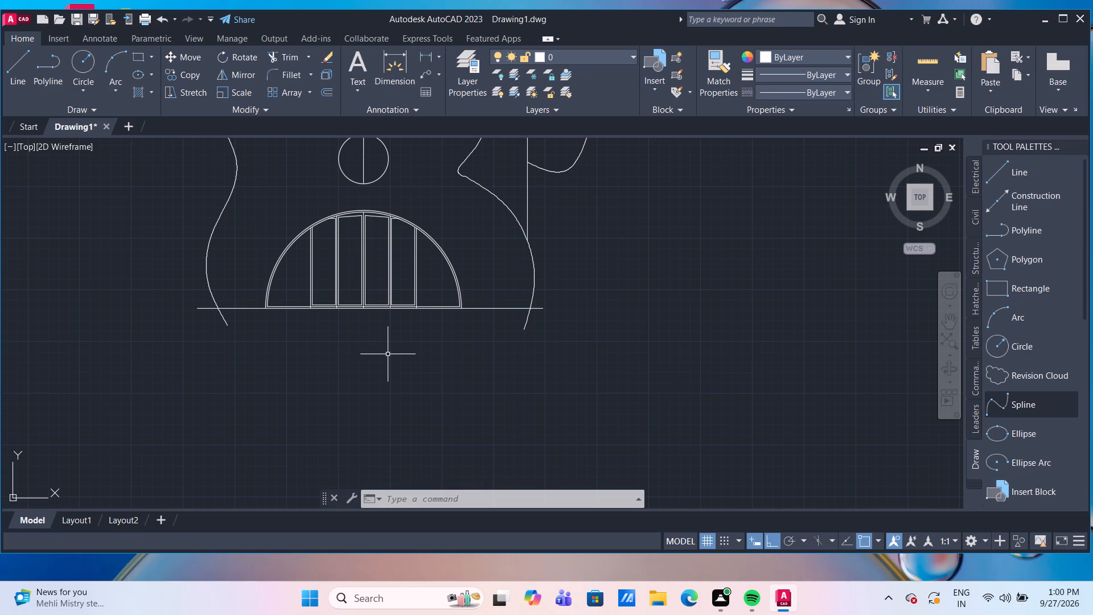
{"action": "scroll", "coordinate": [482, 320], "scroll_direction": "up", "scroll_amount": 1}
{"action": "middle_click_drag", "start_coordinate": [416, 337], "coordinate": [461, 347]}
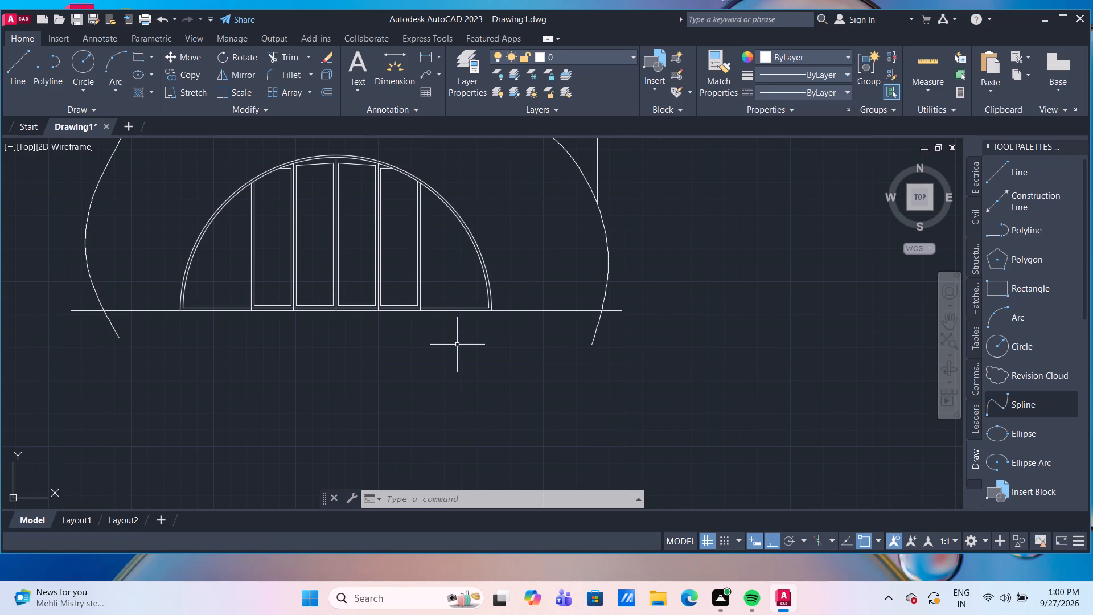
Offset the base line under the semicircle 100 units downward.
{"action": "scroll", "coordinate": [457, 345], "scroll_direction": "up", "scroll_amount": 1}
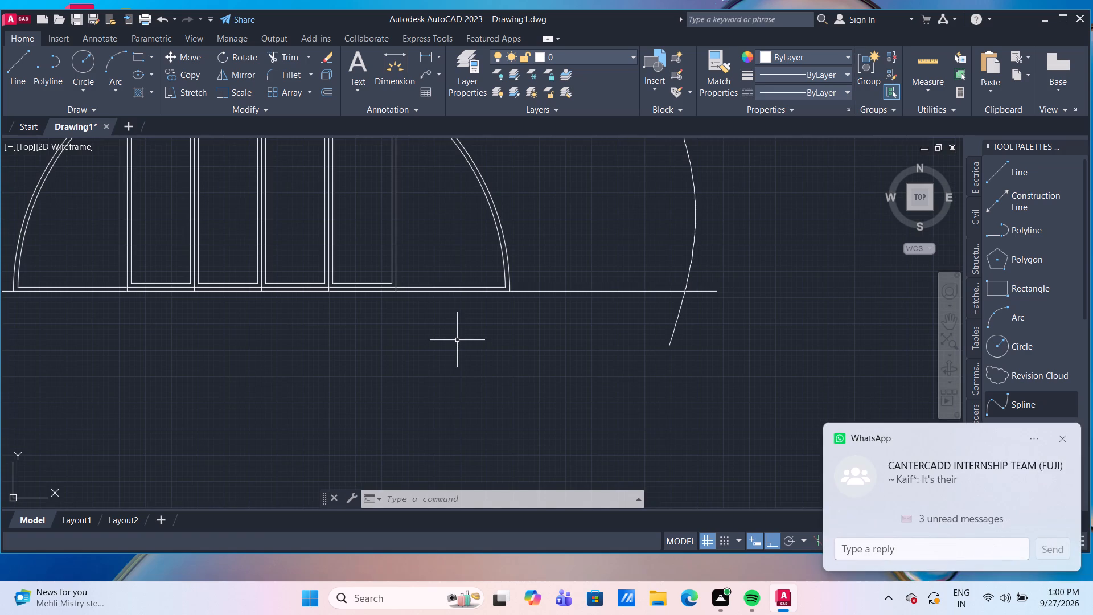
{"action": "scroll", "coordinate": [492, 343], "scroll_direction": "down", "scroll_amount": 1}
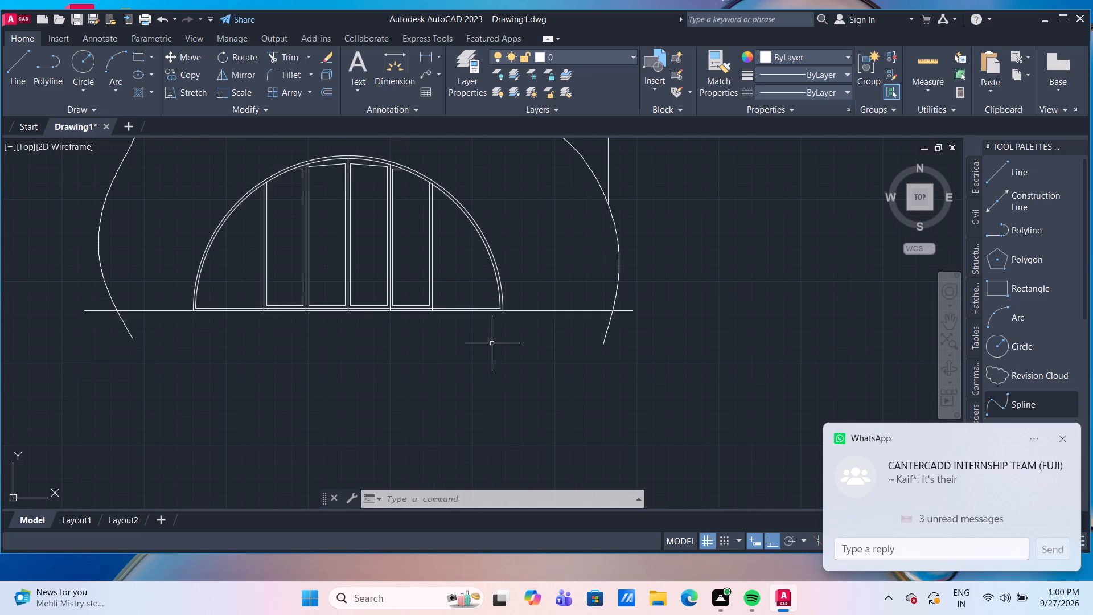
{"action": "key", "text": "o"}
{"action": "key", "text": "Return"}
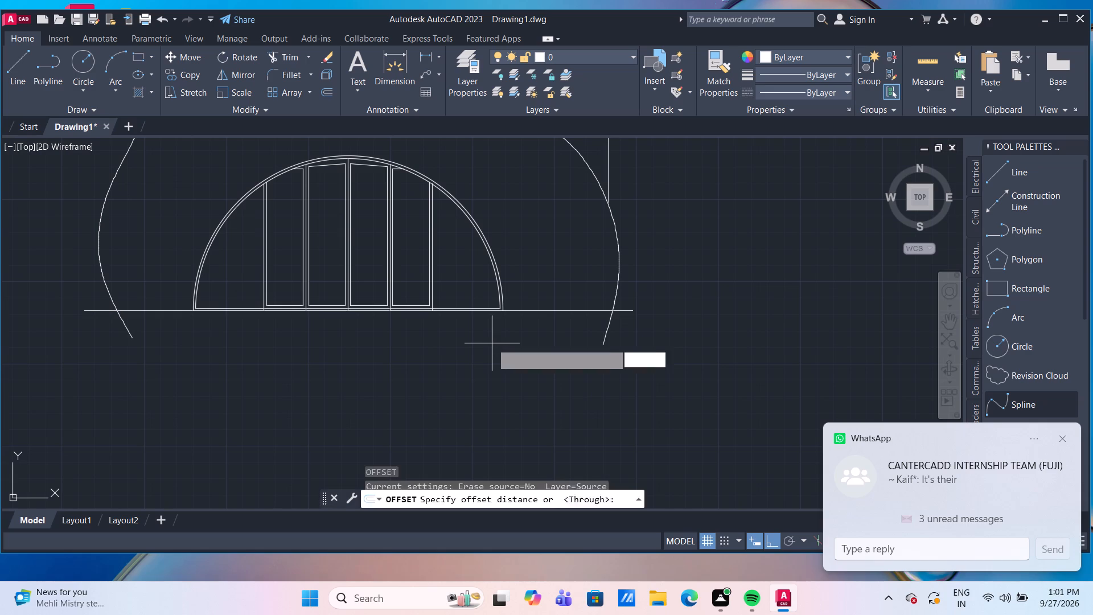
{"action": "key", "text": "Return"}
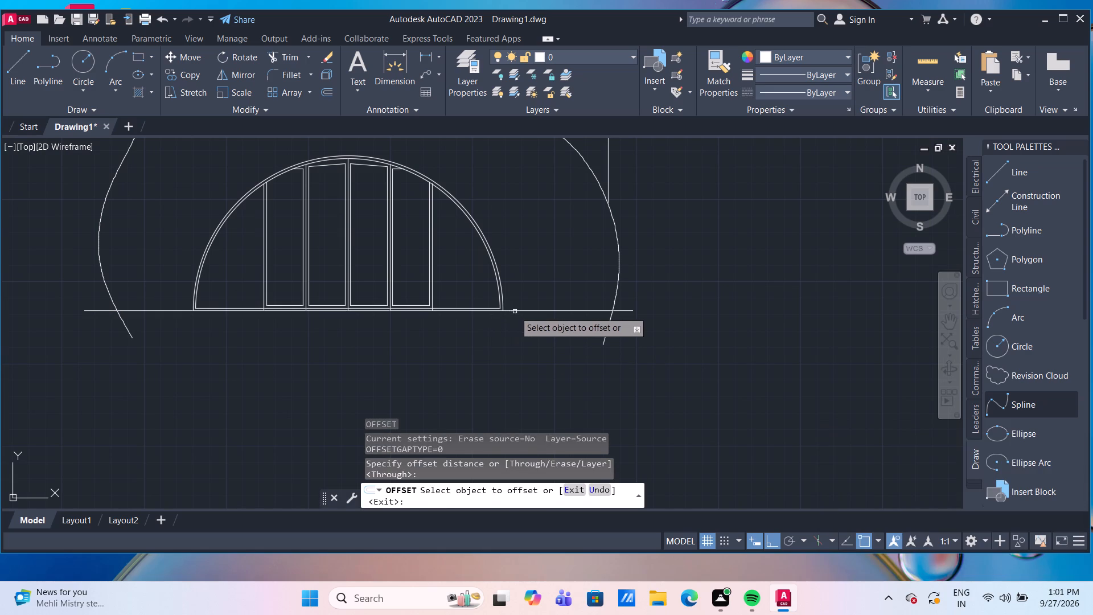
{"action": "left_click", "coordinate": [515, 311]}
{"action": "type", "text": "100"}
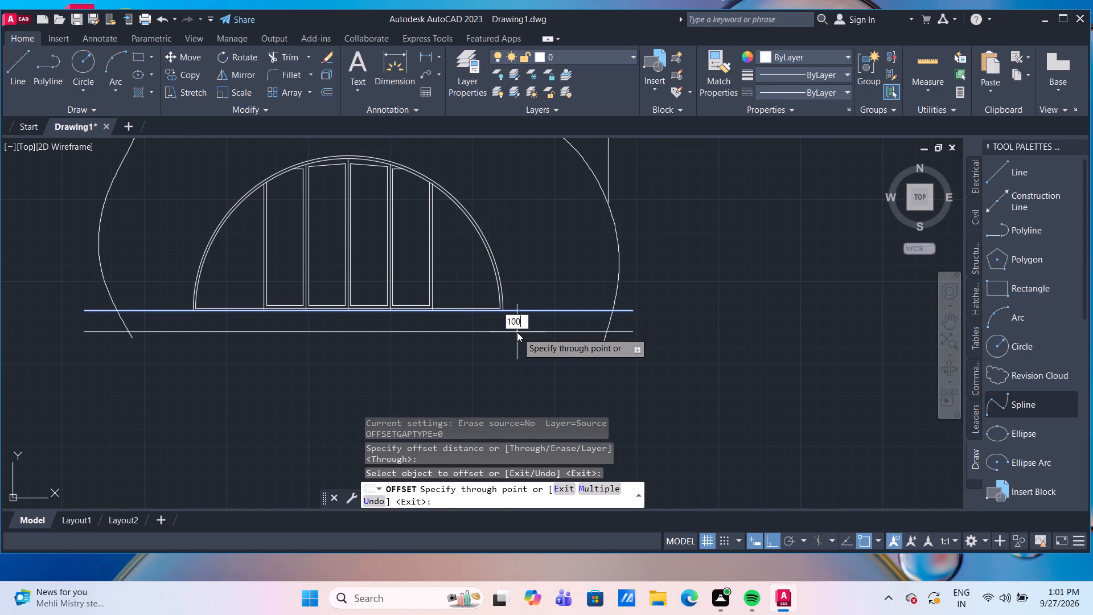
{"action": "key", "text": "Return"}
{"action": "scroll", "coordinate": [516, 314], "scroll_direction": "up", "scroll_amount": 2}
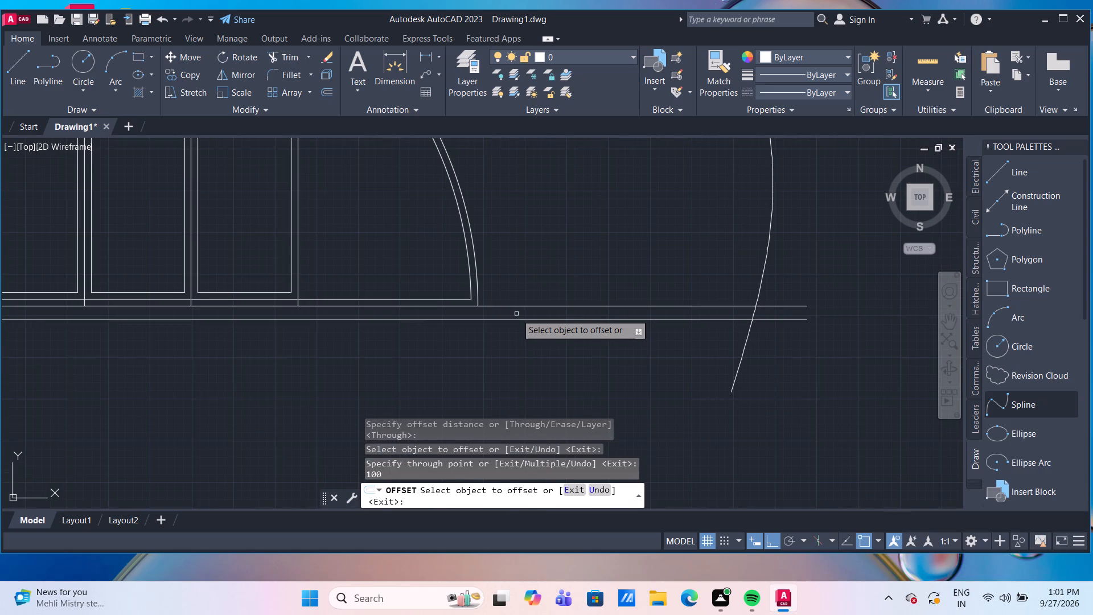
{"action": "scroll", "coordinate": [508, 311], "scroll_direction": "up", "scroll_amount": 2}
{"action": "key", "text": "Escape"}
Extend both ends of the semicircle's outer arc down to the new lower base line.
{"action": "type", "text": "TR"}
{"action": "key", "text": "Return"}
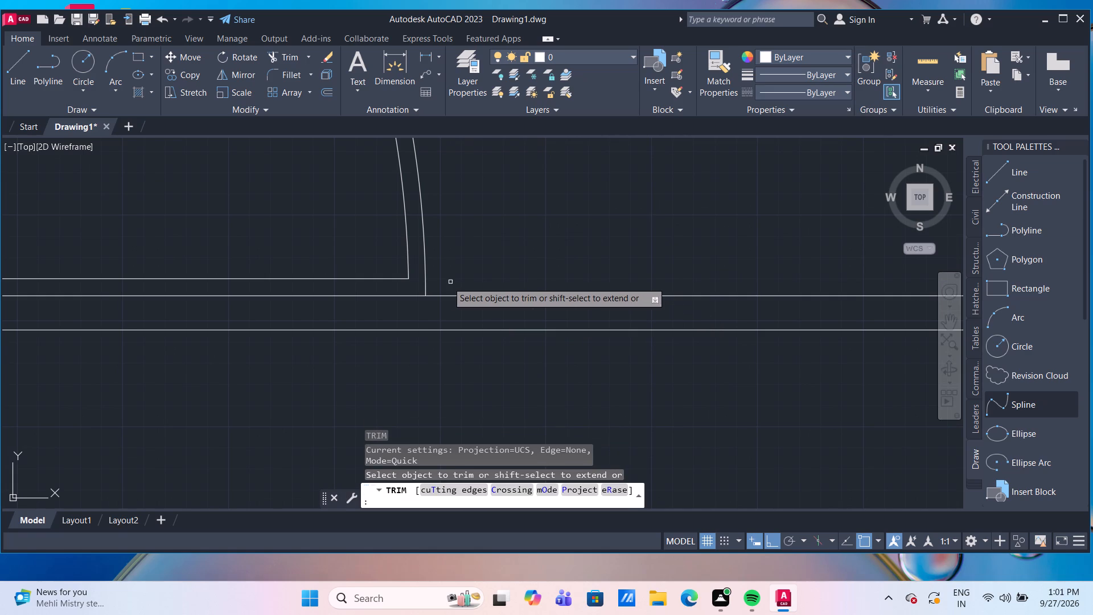
{"action": "left_click", "coordinate": [426, 279], "text": "shift"}
{"action": "scroll", "coordinate": [426, 279], "scroll_direction": "down", "scroll_amount": 3}
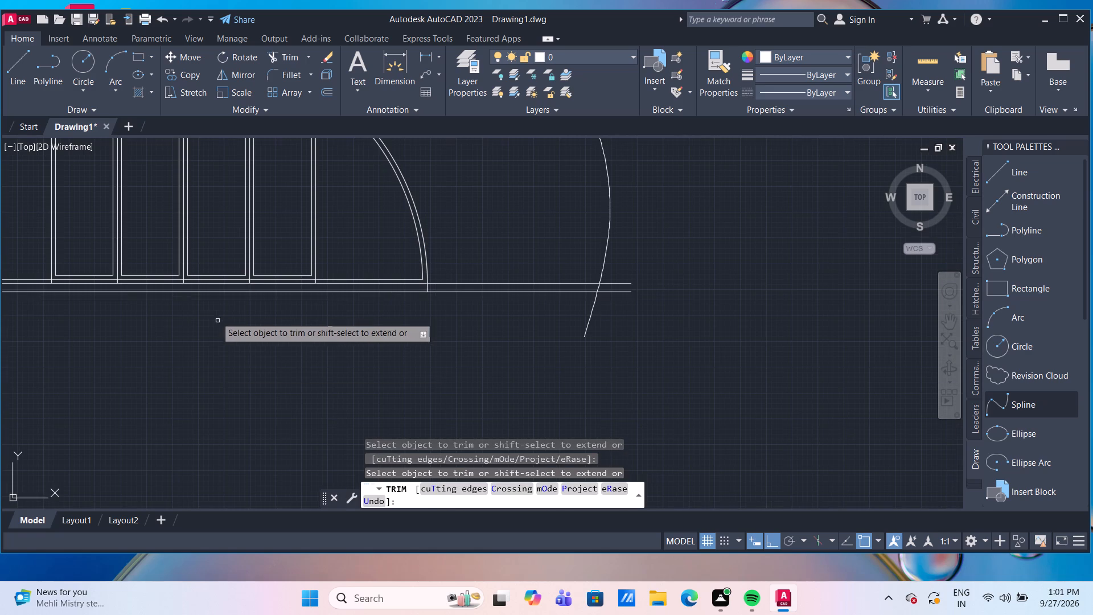
{"action": "scroll", "coordinate": [209, 310], "scroll_direction": "down", "scroll_amount": 1}
{"action": "scroll", "coordinate": [35, 285], "scroll_direction": "up", "scroll_amount": 3}
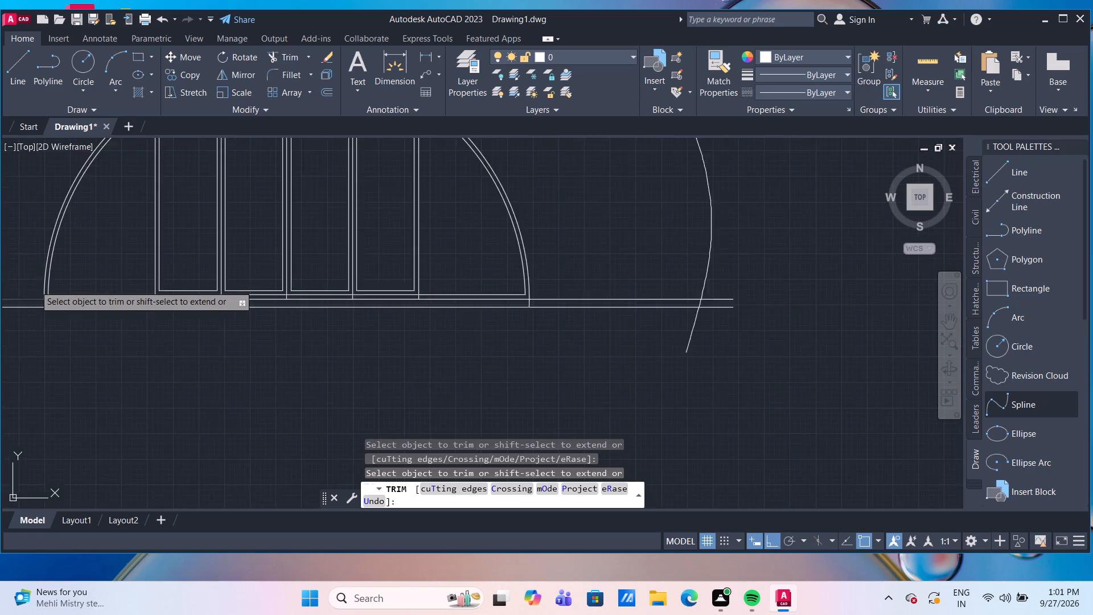
{"action": "scroll", "coordinate": [35, 285], "scroll_direction": "up", "scroll_amount": 3}
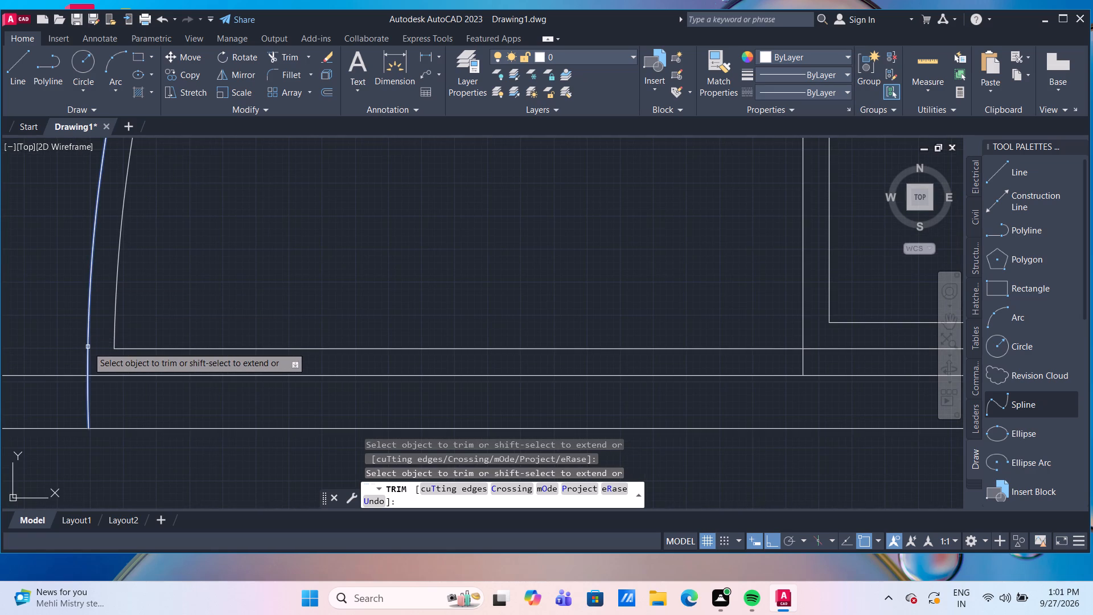
{"action": "left_click", "coordinate": [88, 347], "text": "shift"}
Trim away the lower base line between the two ends of the semicircle's outer arc.
{"action": "left_click", "coordinate": [240, 430]}
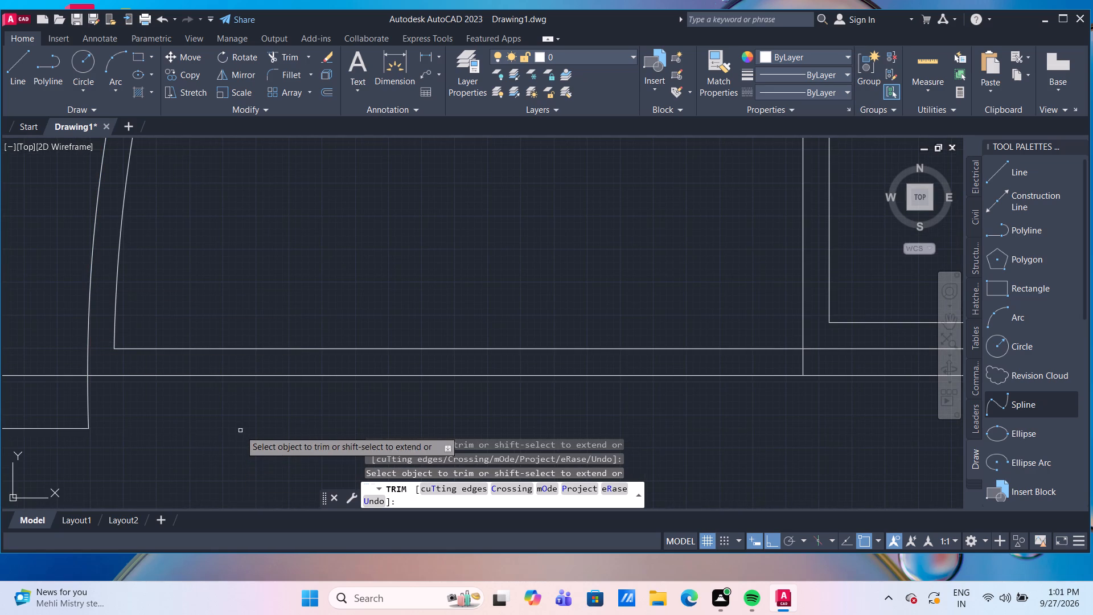
Outside the semicircle's right end, remove the upper base line and trim the body outline's tail below the lower base line.
{"action": "scroll", "coordinate": [240, 430], "scroll_direction": "down", "scroll_amount": 2}
{"action": "scroll", "coordinate": [703, 438], "scroll_direction": "down", "scroll_amount": 3}
{"action": "middle_click_drag", "start_coordinate": [819, 464], "coordinate": [811, 451]}
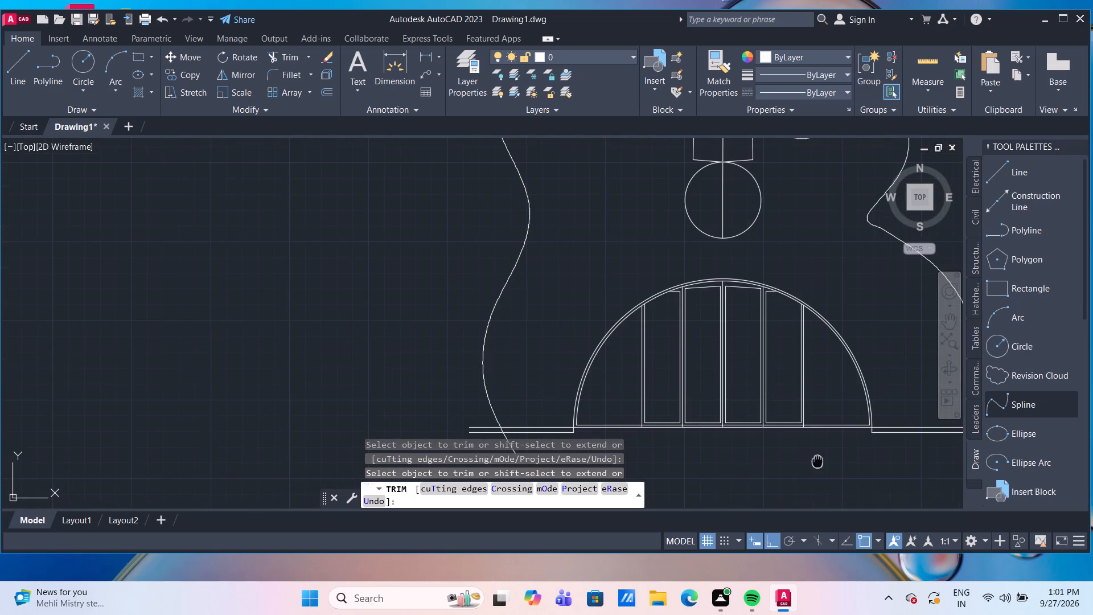
{"action": "middle_click_drag", "start_coordinate": [811, 451], "coordinate": [535, 331]}
{"action": "scroll", "coordinate": [589, 311], "scroll_direction": "up", "scroll_amount": 3}
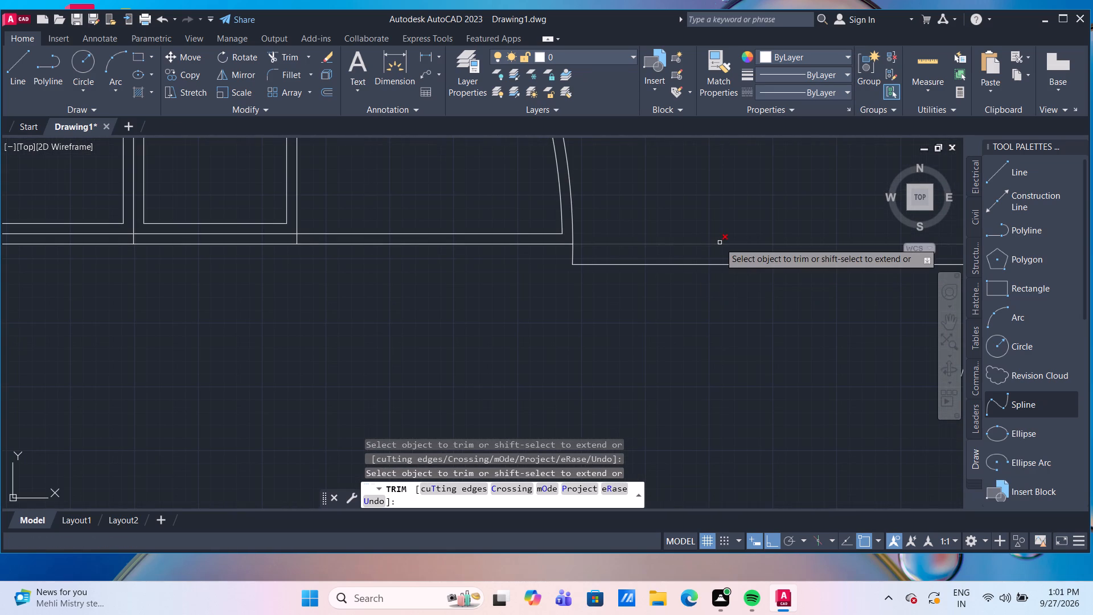
{"action": "left_click", "coordinate": [720, 243]}
{"action": "scroll", "coordinate": [720, 243], "scroll_direction": "down", "scroll_amount": 3}
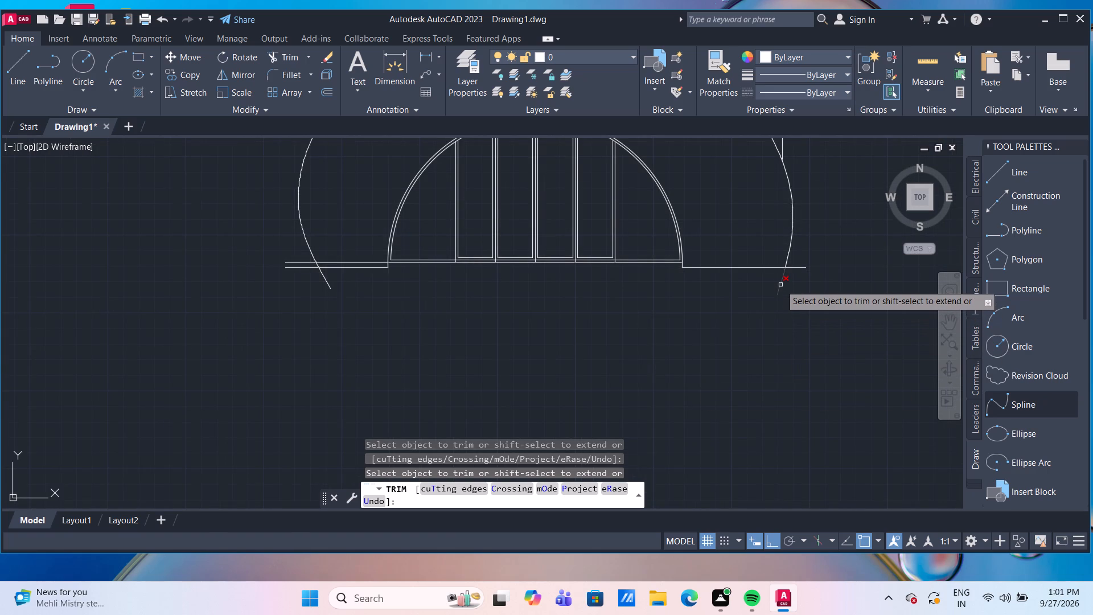
{"action": "left_click", "coordinate": [780, 285]}
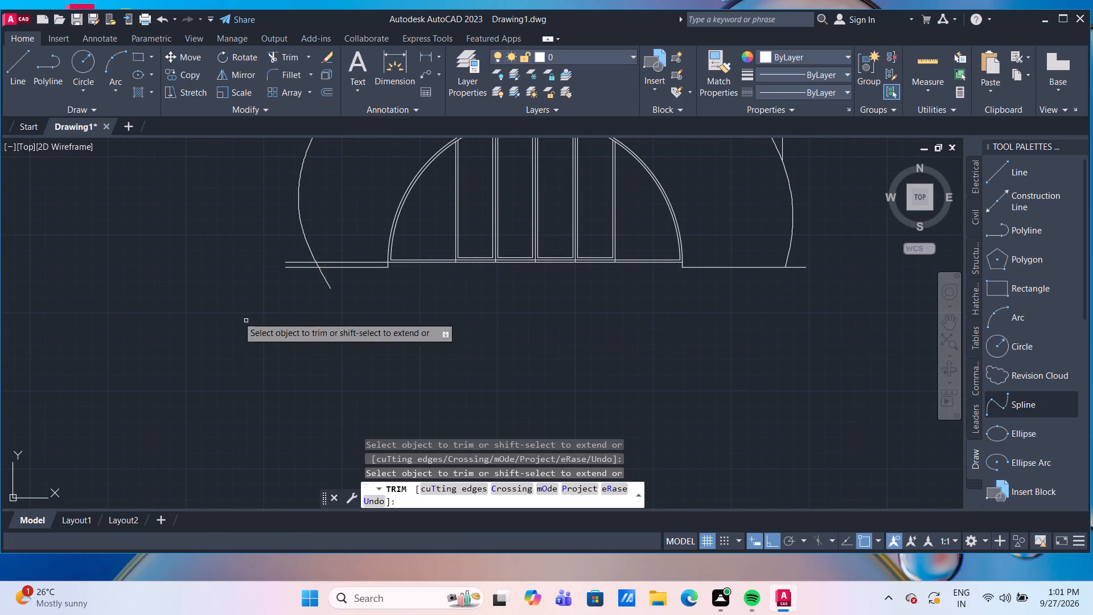
Outside the semicircle's left end, remove the upper base line and trim the body outline's tail below the lower base line.
{"action": "scroll", "coordinate": [346, 275], "scroll_direction": "up", "scroll_amount": 3}
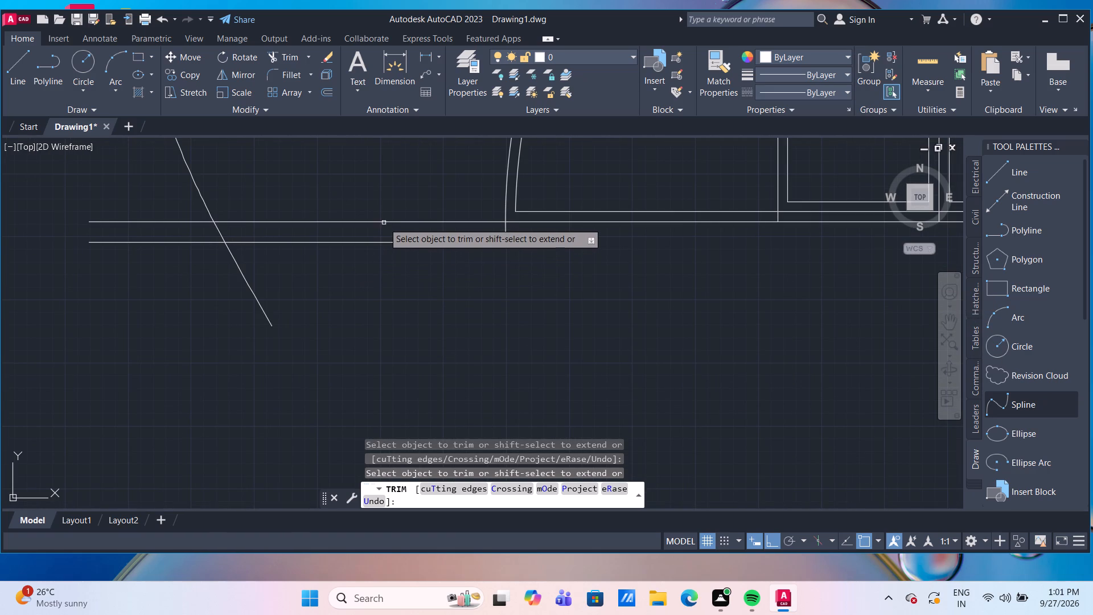
{"action": "left_click", "coordinate": [384, 222]}
{"action": "left_click", "coordinate": [253, 293]}
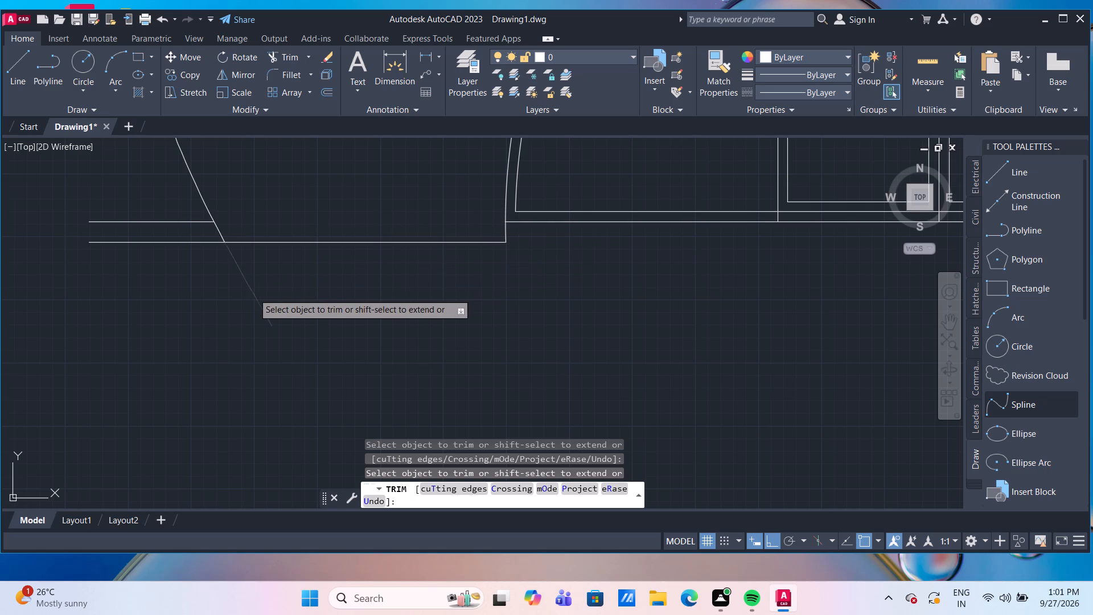
{"action": "left_click", "coordinate": [184, 220]}
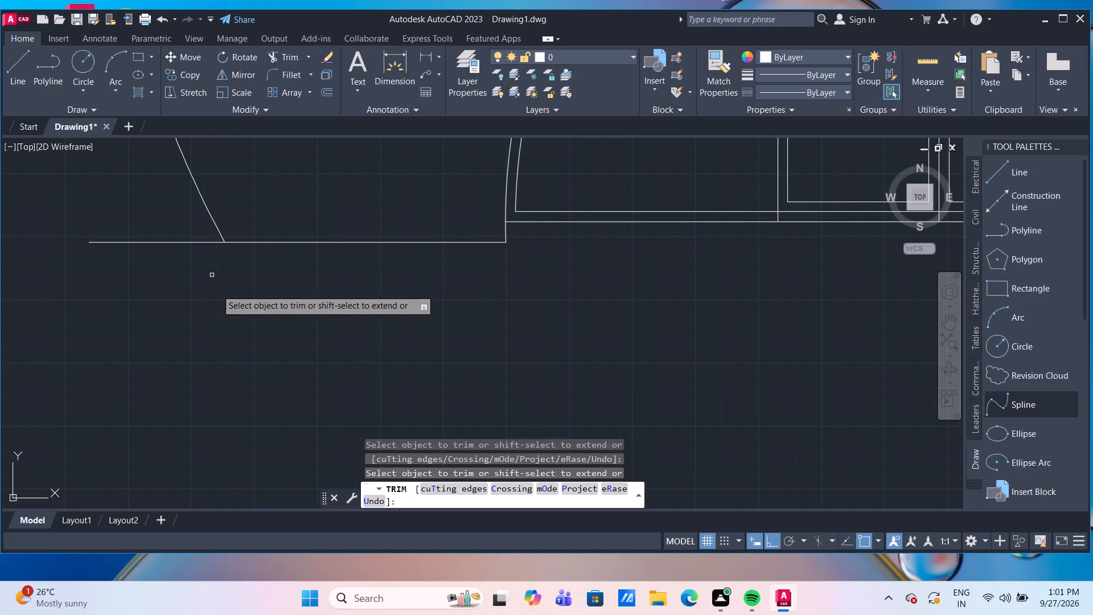
{"action": "scroll", "coordinate": [224, 298], "scroll_direction": "down", "scroll_amount": 3}
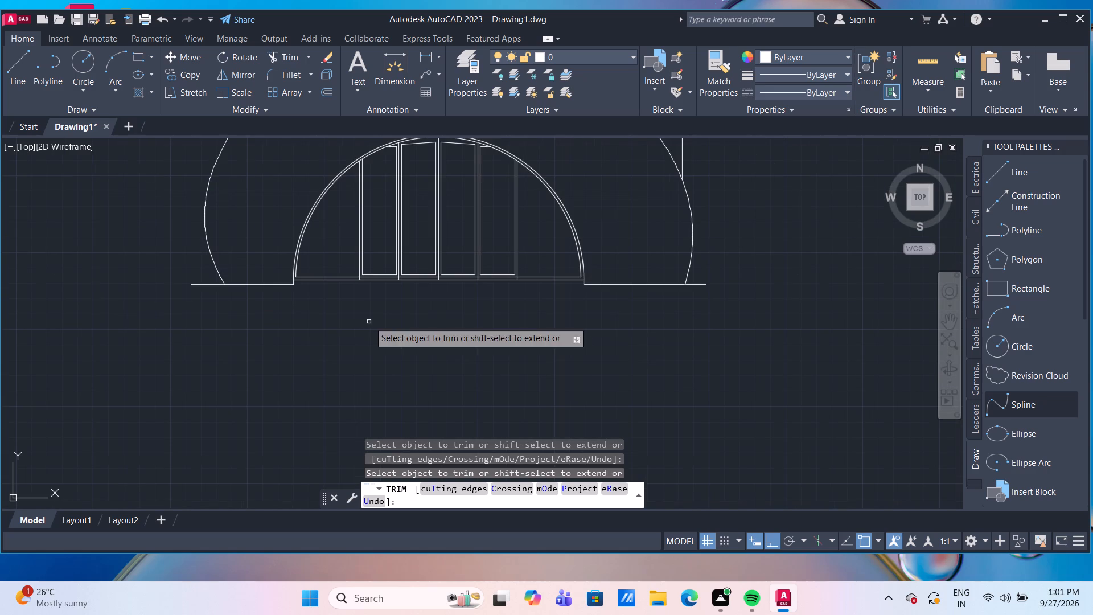
{"action": "middle_click_drag", "start_coordinate": [467, 354], "coordinate": [468, 360]}
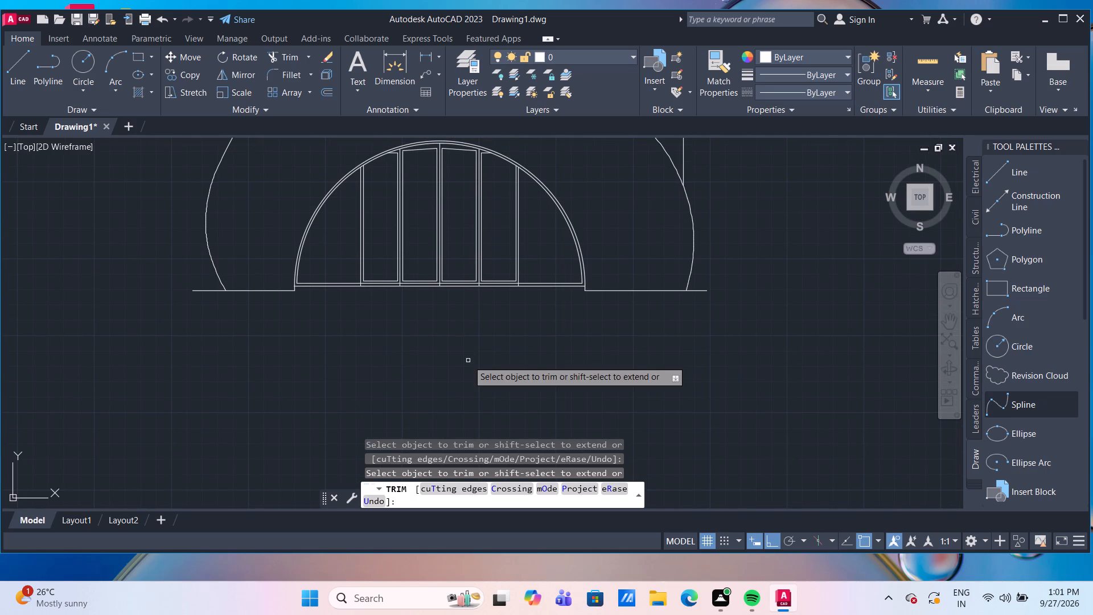
{"action": "scroll", "coordinate": [468, 360], "scroll_direction": "down", "scroll_amount": 2}
{"action": "scroll", "coordinate": [579, 362], "scroll_direction": "down", "scroll_amount": 1}
{"action": "middle_click_drag", "start_coordinate": [627, 366], "coordinate": [598, 394]}
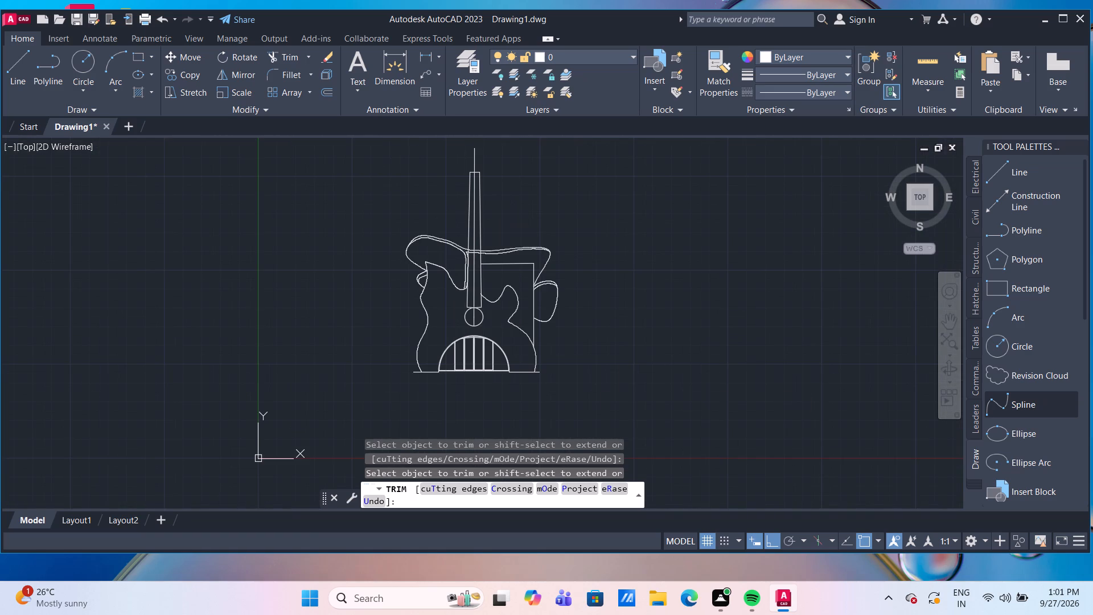
{"action": "key", "text": "Escape"}
With Ortho off, start a spline at the top of the semicircle's left-centre bar and curve it up left of the small circle.
{"action": "middle_click_drag", "start_coordinate": [629, 318], "coordinate": [624, 347]}
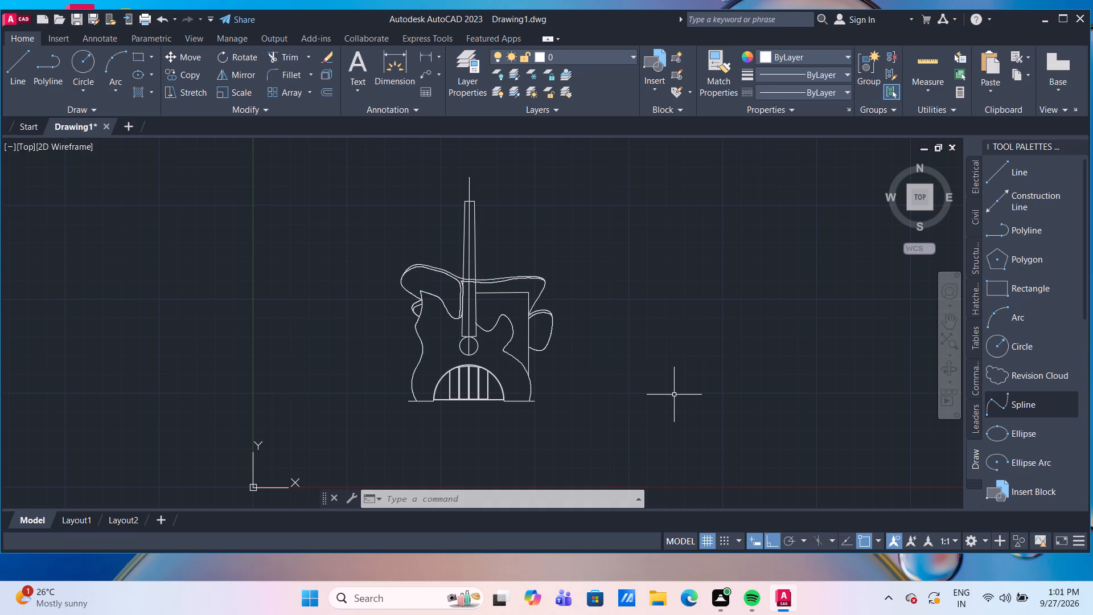
{"action": "scroll", "coordinate": [509, 363], "scroll_direction": "up", "scroll_amount": 3}
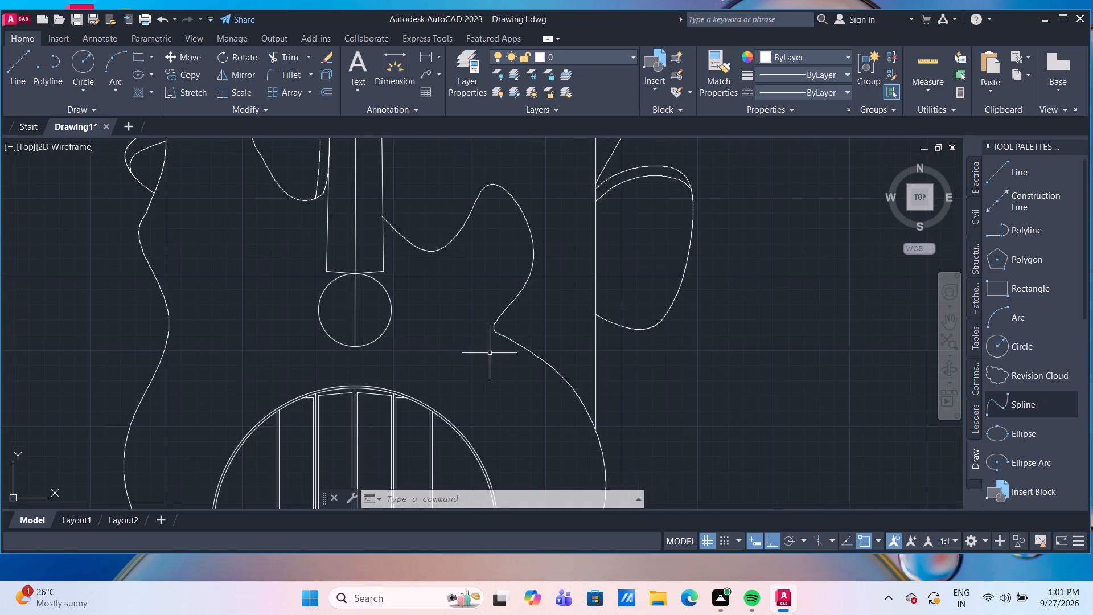
{"action": "scroll", "coordinate": [383, 372], "scroll_direction": "up", "scroll_amount": 1}
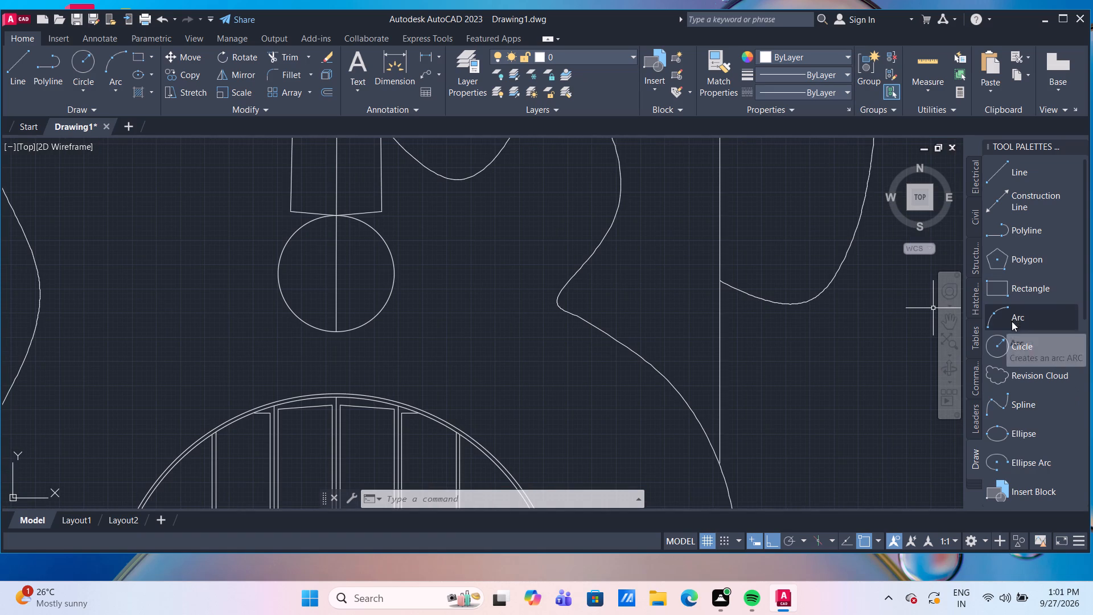
{"action": "left_click", "coordinate": [1018, 404]}
{"action": "scroll", "coordinate": [266, 422], "scroll_direction": "up", "scroll_amount": 1}
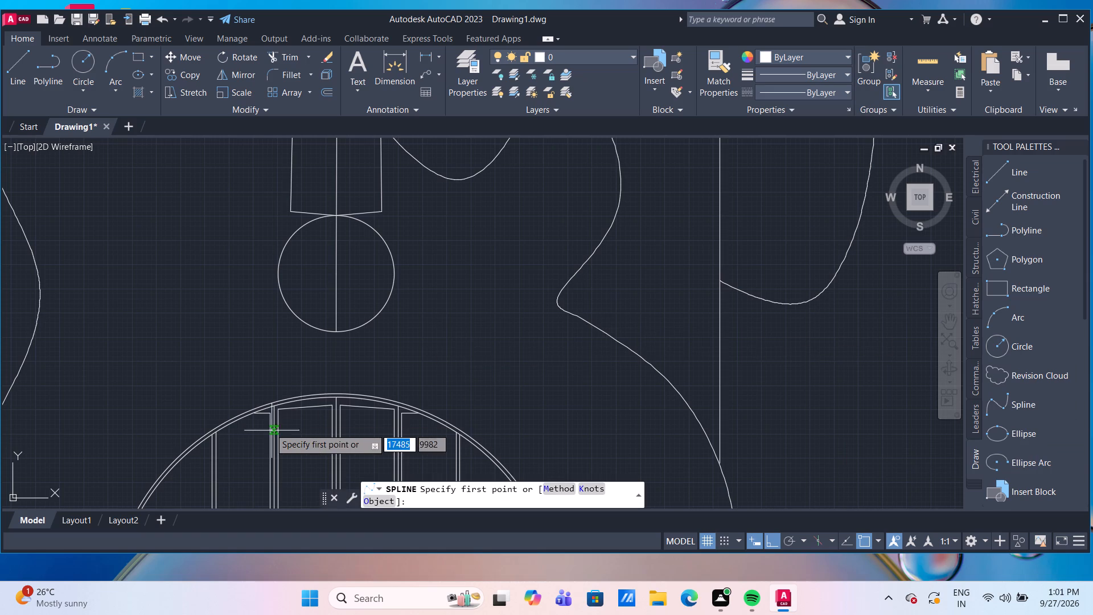
{"action": "scroll", "coordinate": [269, 427], "scroll_direction": "up", "scroll_amount": 2}
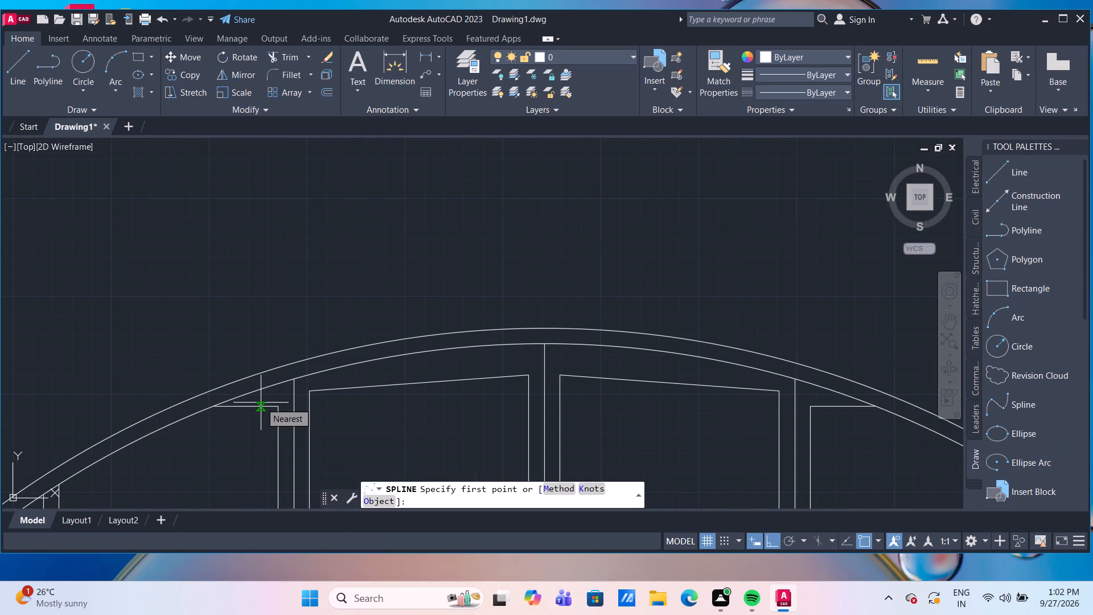
{"action": "left_click", "coordinate": [294, 380]}
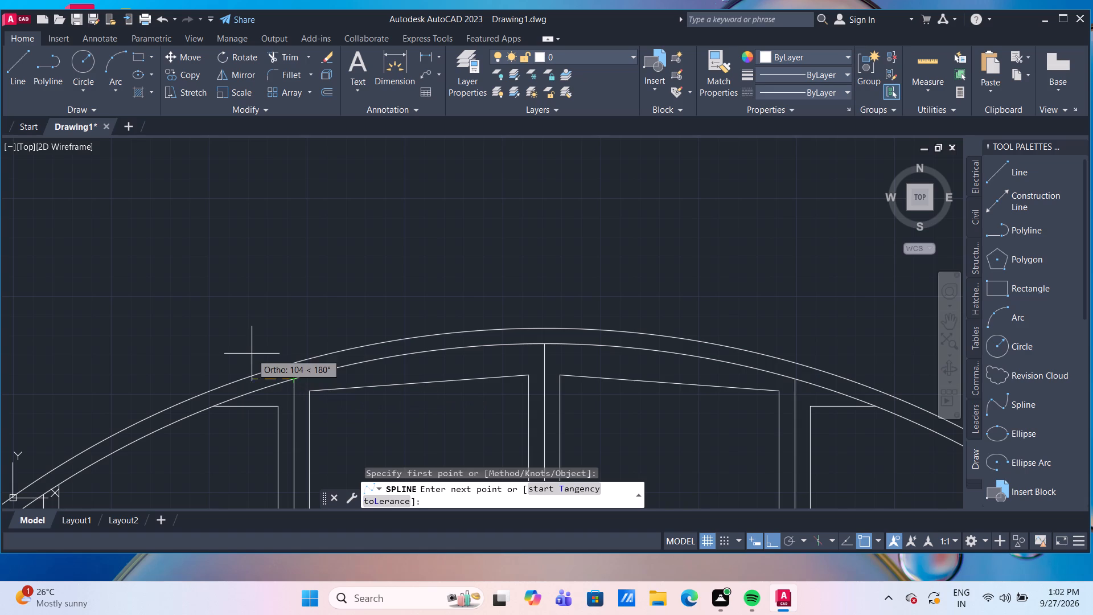
{"action": "left_click", "coordinate": [776, 543]}
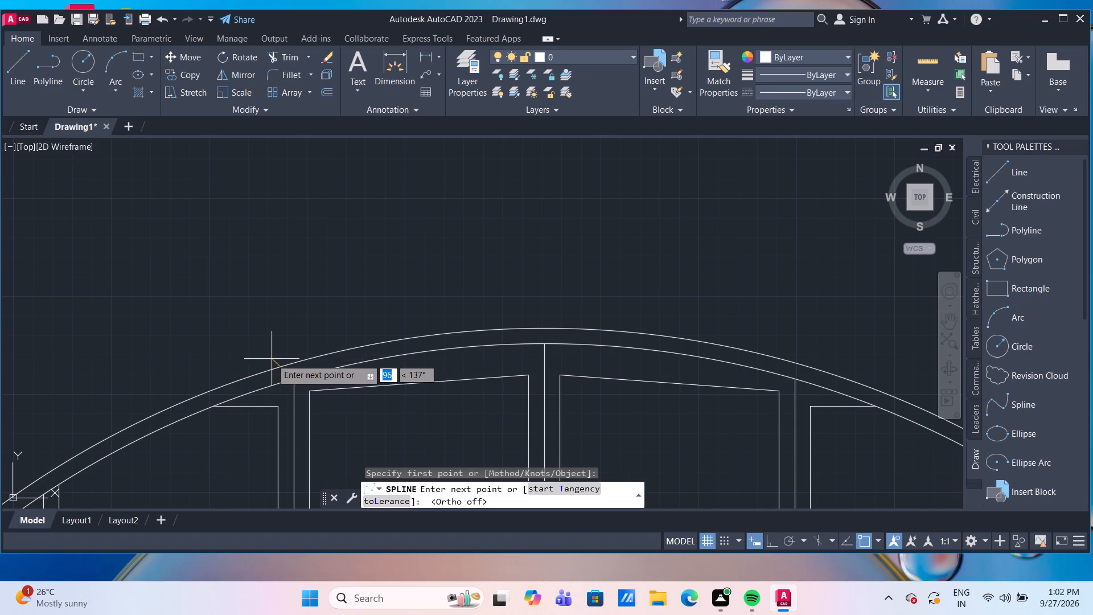
{"action": "scroll", "coordinate": [272, 359], "scroll_direction": "down", "scroll_amount": 4}
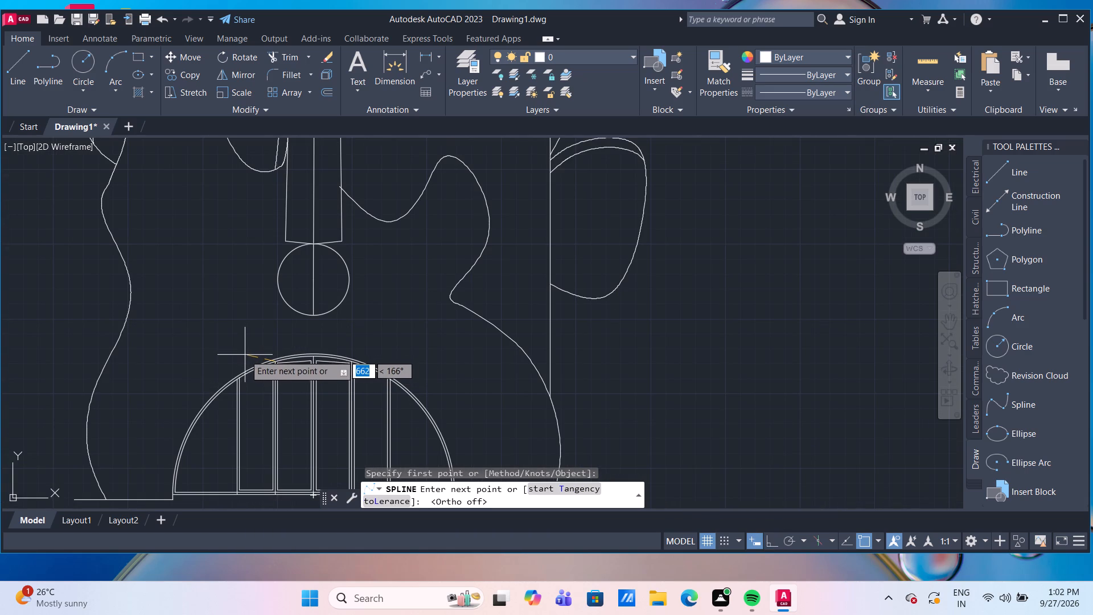
{"action": "left_click", "coordinate": [246, 355]}
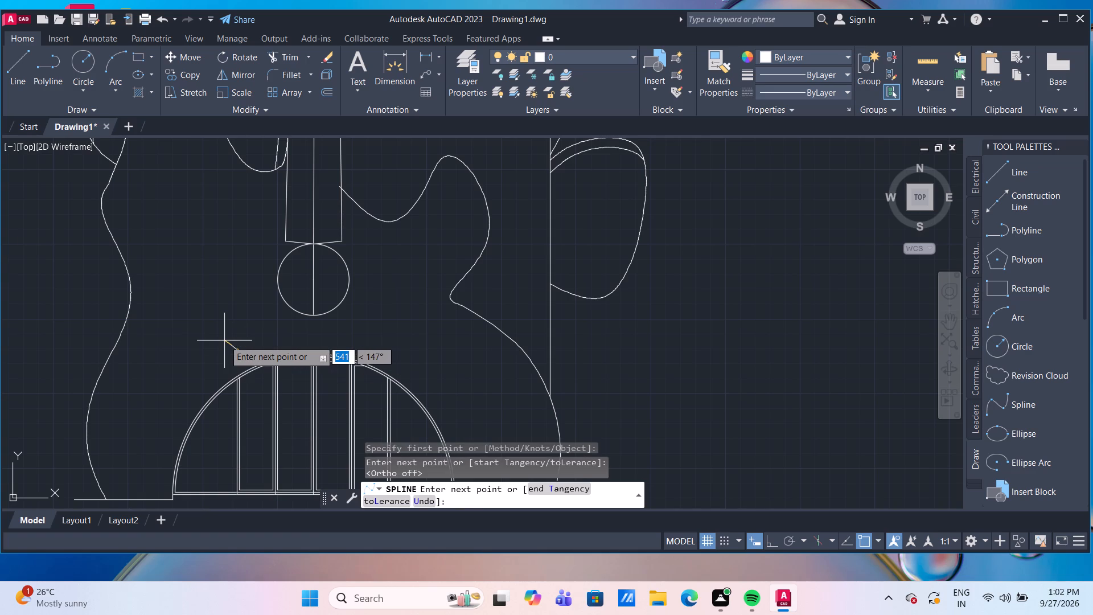
{"action": "left_click", "coordinate": [224, 341]}
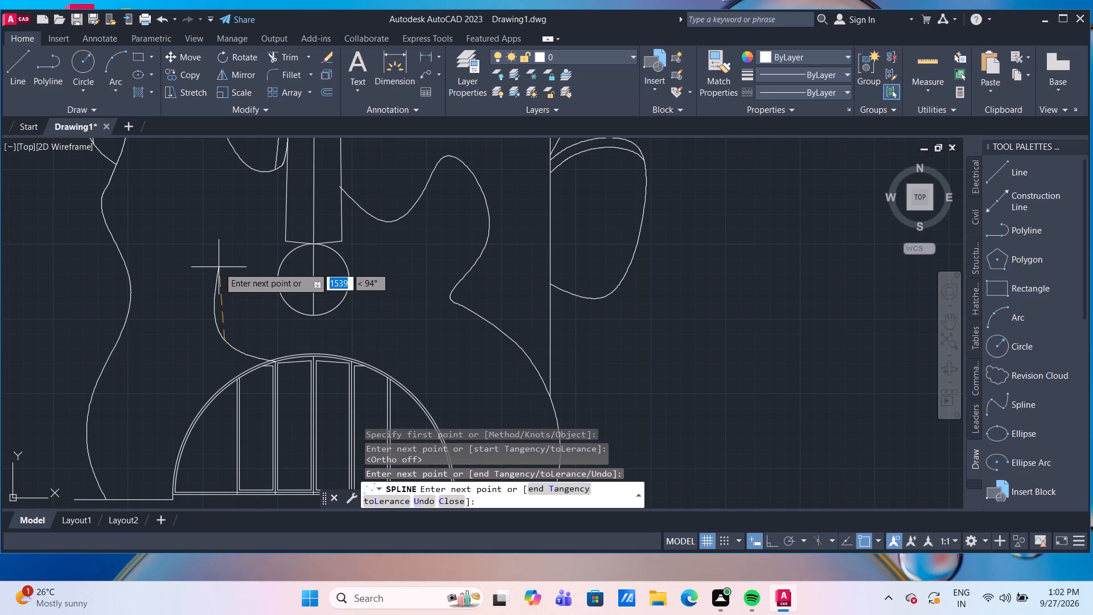
{"action": "left_click", "coordinate": [219, 267]}
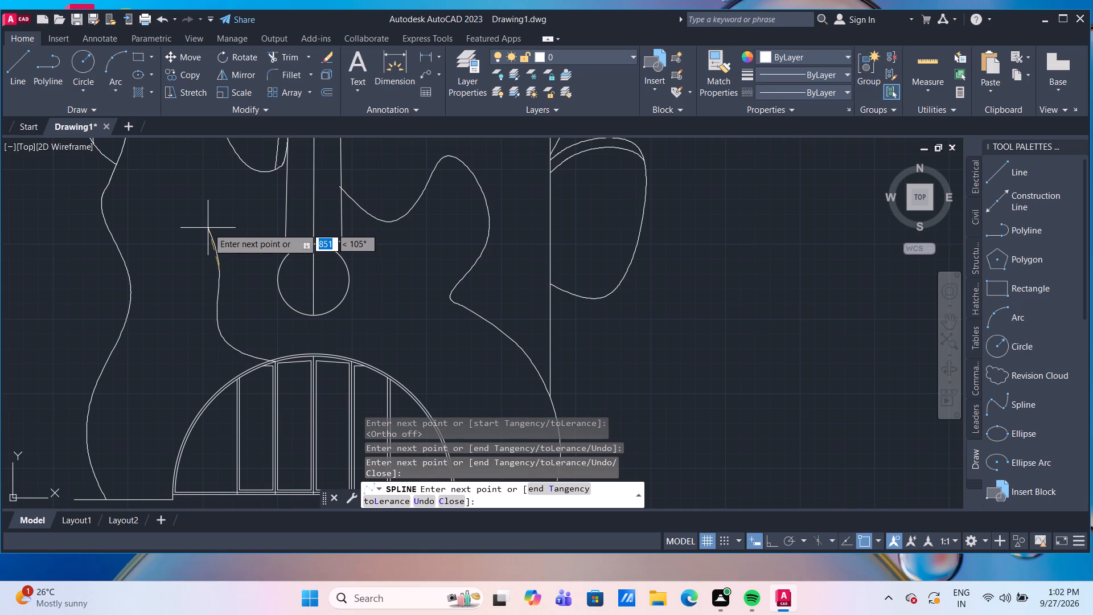
{"action": "left_click", "coordinate": [208, 228]}
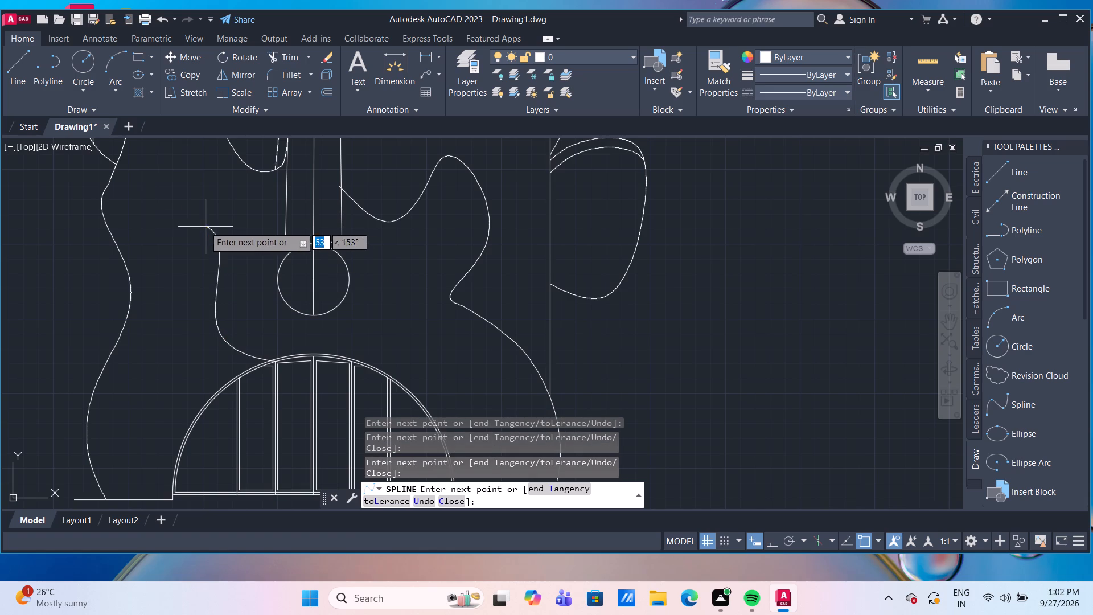
Continue the spline up into the body's upper-left horn and finish it with a small inward-curling loop.
{"action": "middle_click_drag", "start_coordinate": [181, 169], "coordinate": [163, 278]}
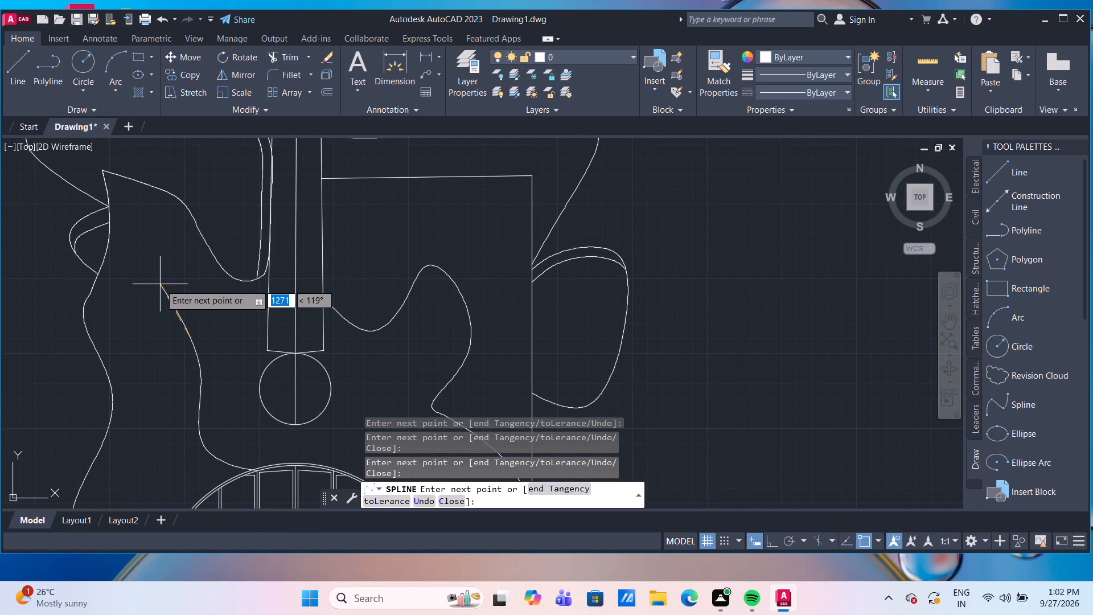
{"action": "left_click", "coordinate": [158, 284]}
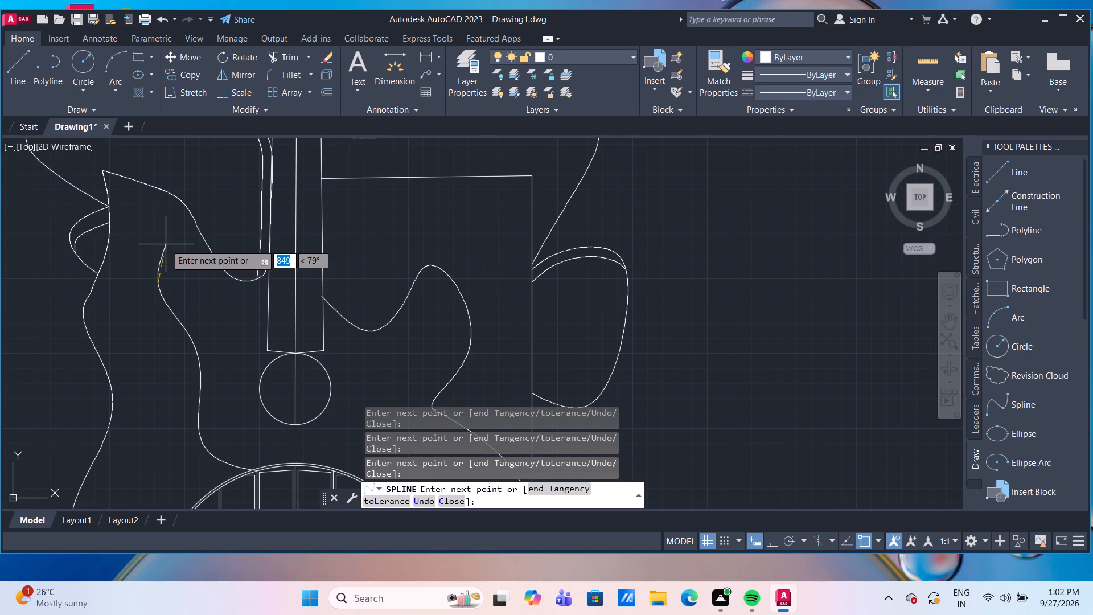
{"action": "left_click", "coordinate": [166, 244]}
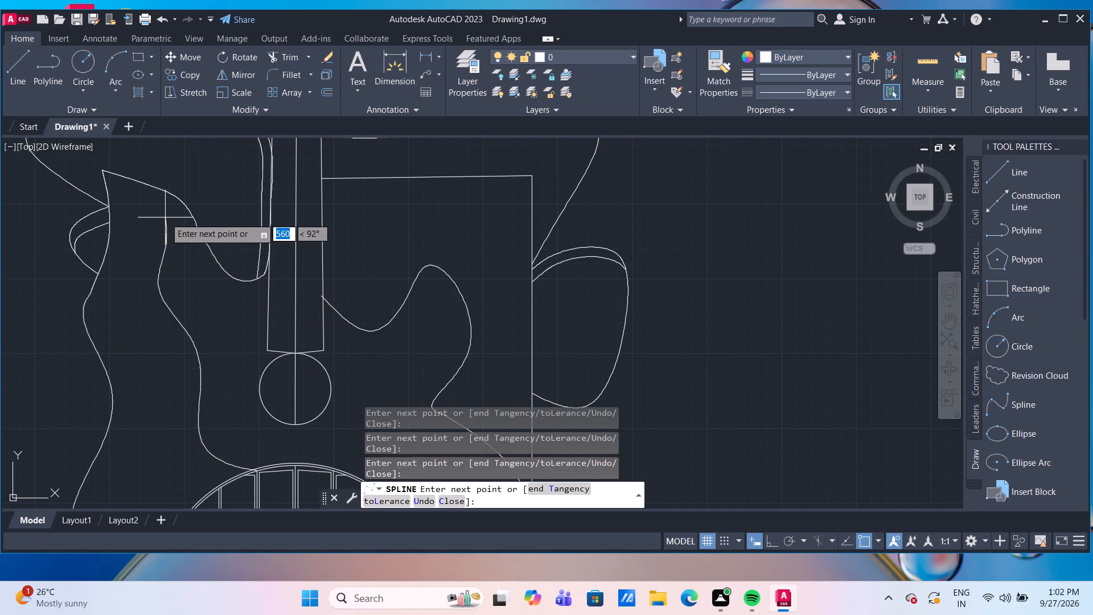
{"action": "left_click", "coordinate": [165, 218]}
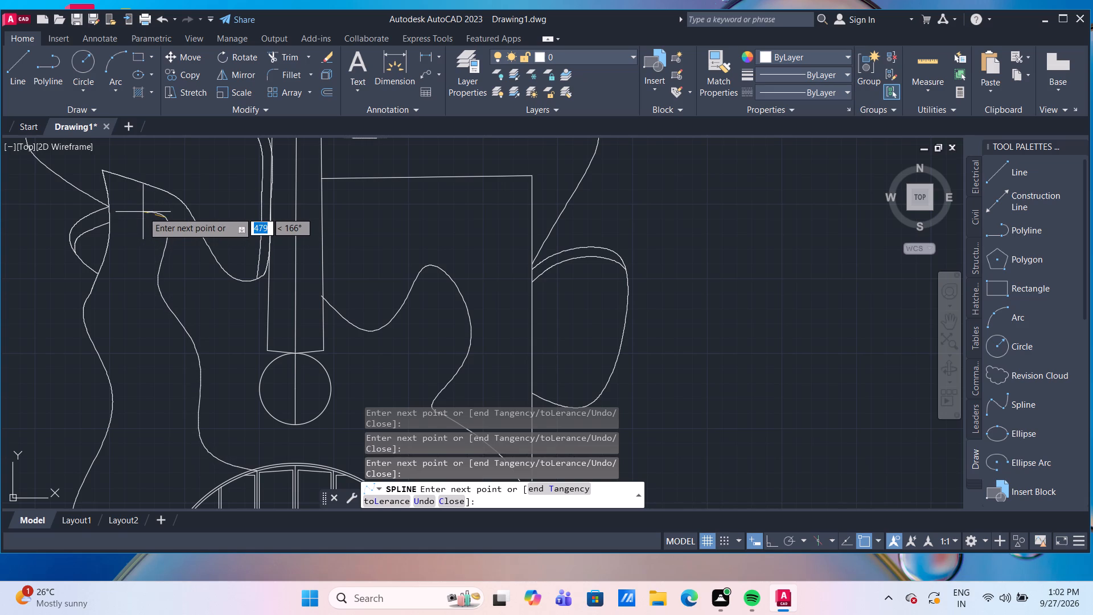
{"action": "left_click", "coordinate": [143, 212]}
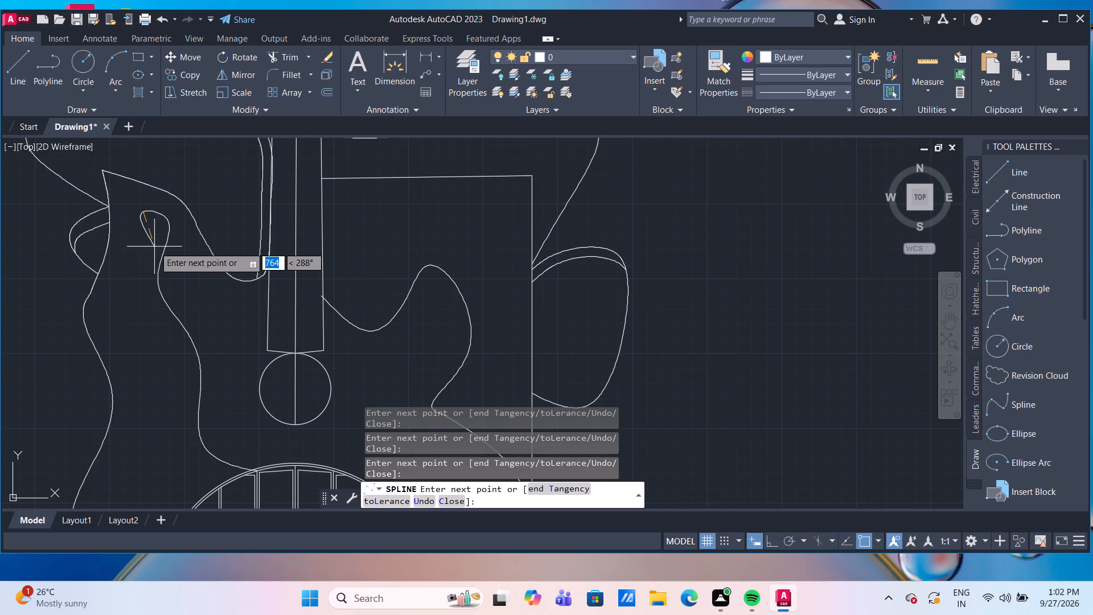
{"action": "left_click", "coordinate": [154, 247]}
{"action": "scroll", "coordinate": [154, 247], "scroll_direction": "up", "scroll_amount": 2}
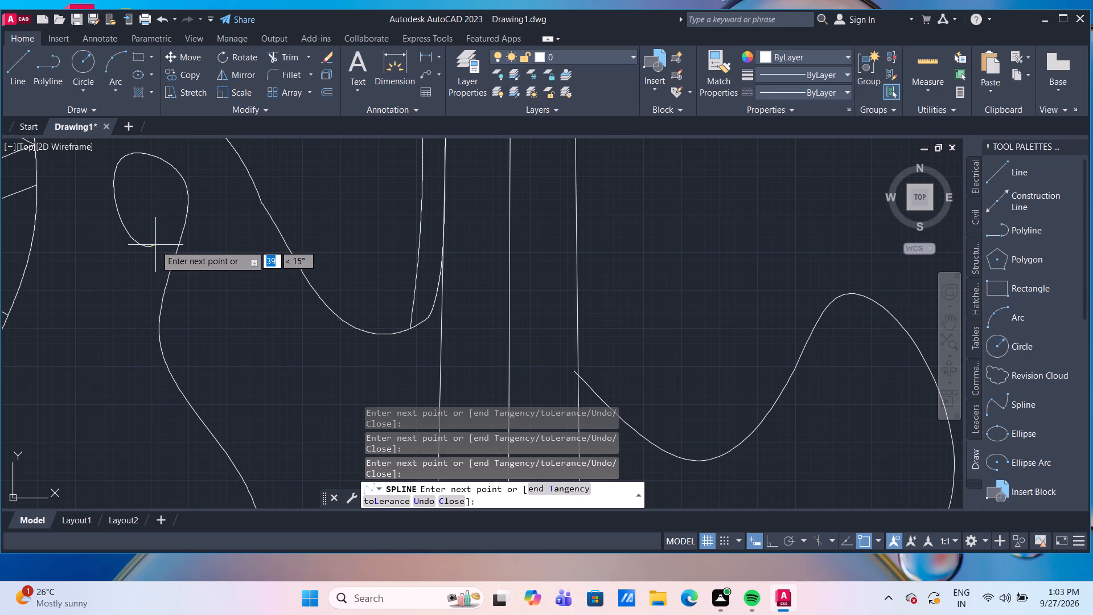
{"action": "left_click", "coordinate": [155, 245]}
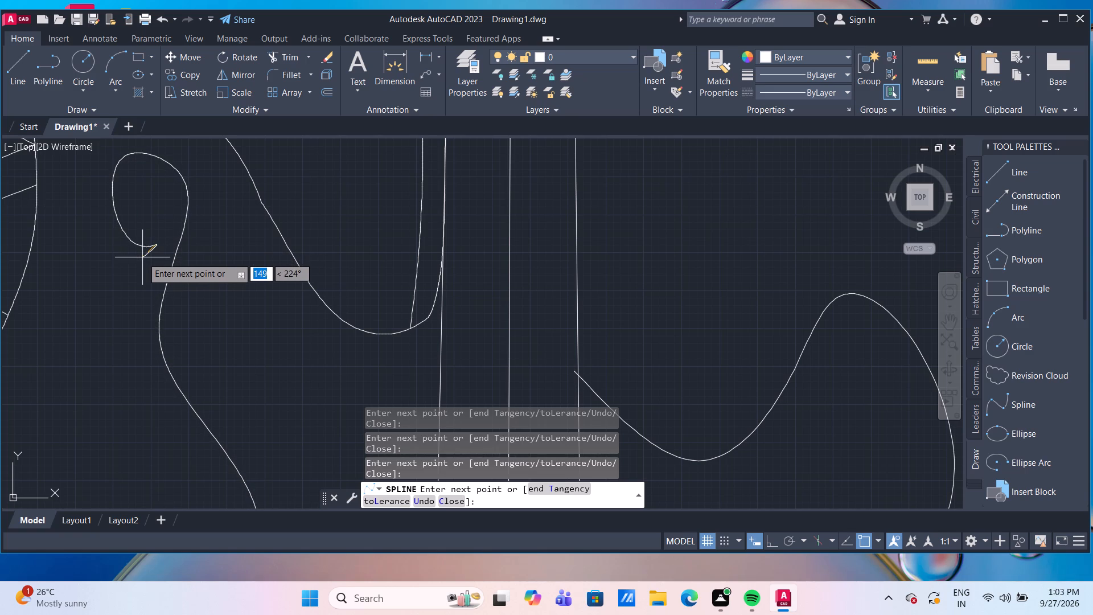
{"action": "left_click", "coordinate": [142, 257]}
{"action": "key", "text": "Return"}
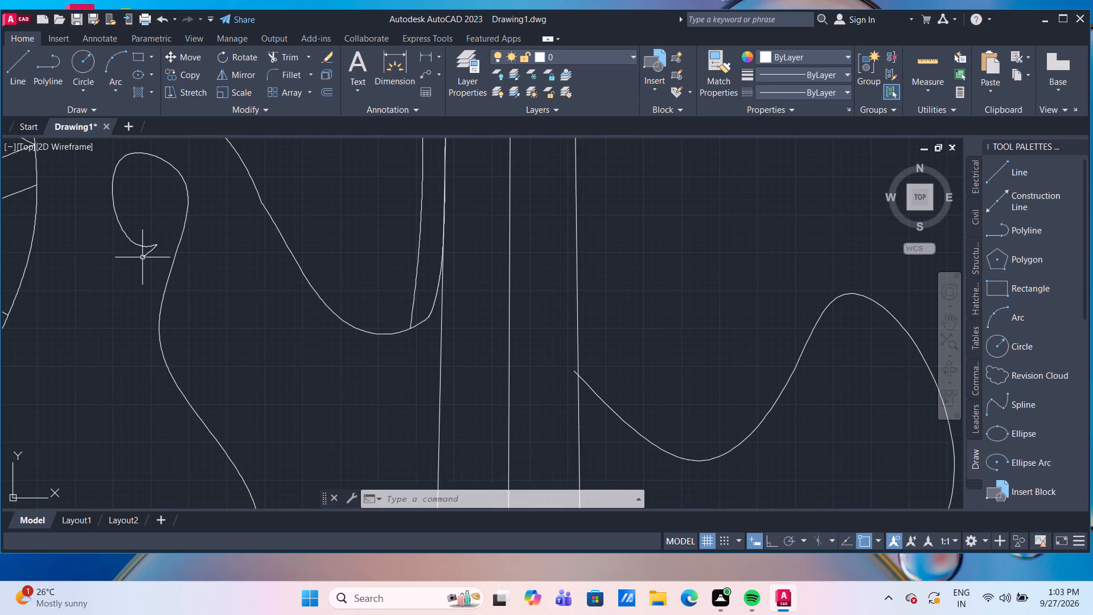
Offset the new curled spline by 25 toward the body's left edge.
{"action": "scroll", "coordinate": [142, 257], "scroll_direction": "down", "scroll_amount": 2}
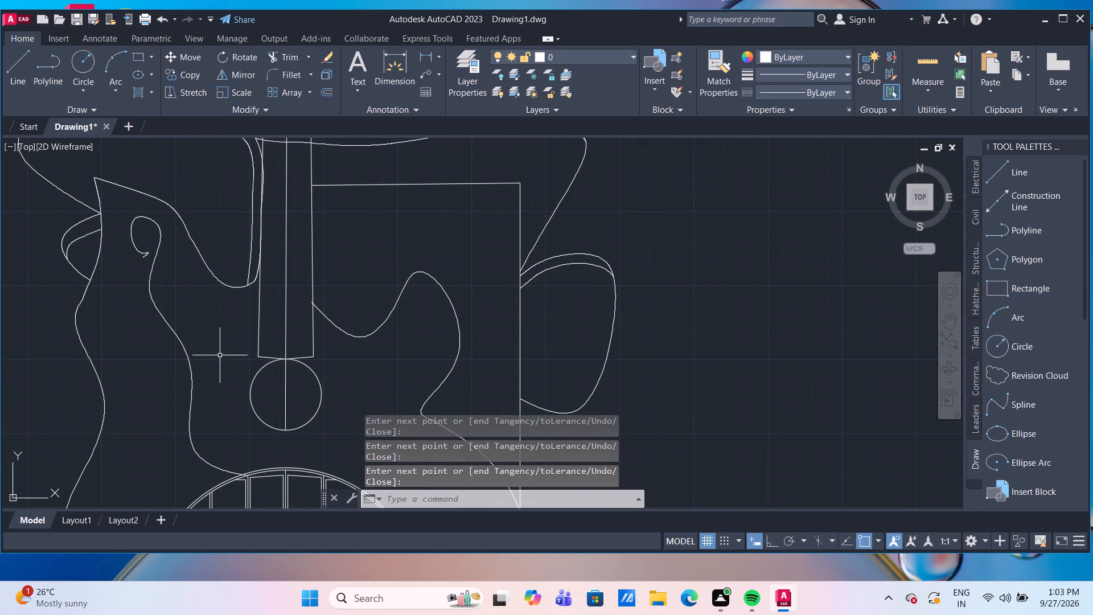
{"action": "middle_click_drag", "start_coordinate": [222, 370], "coordinate": [220, 319]}
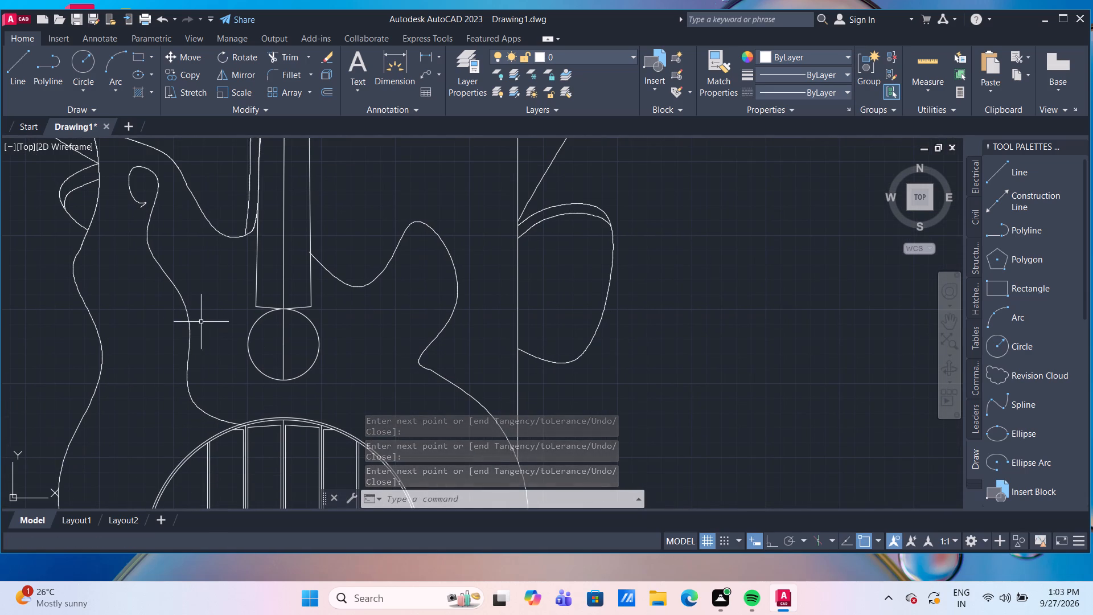
{"action": "left_click", "coordinate": [187, 315]}
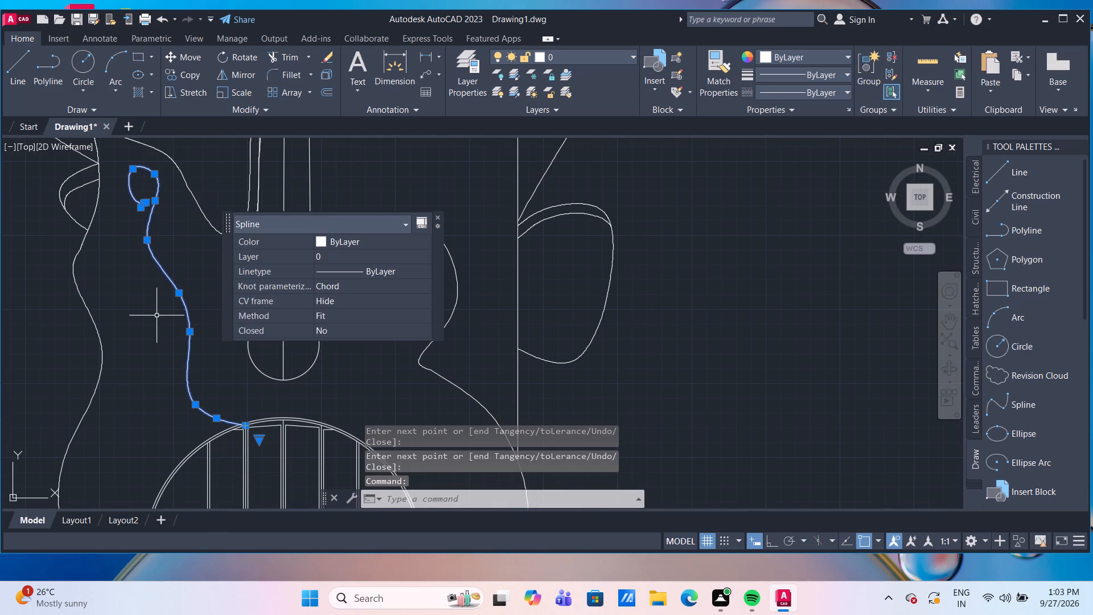
{"action": "key", "text": "o"}
{"action": "key", "text": "Return"}
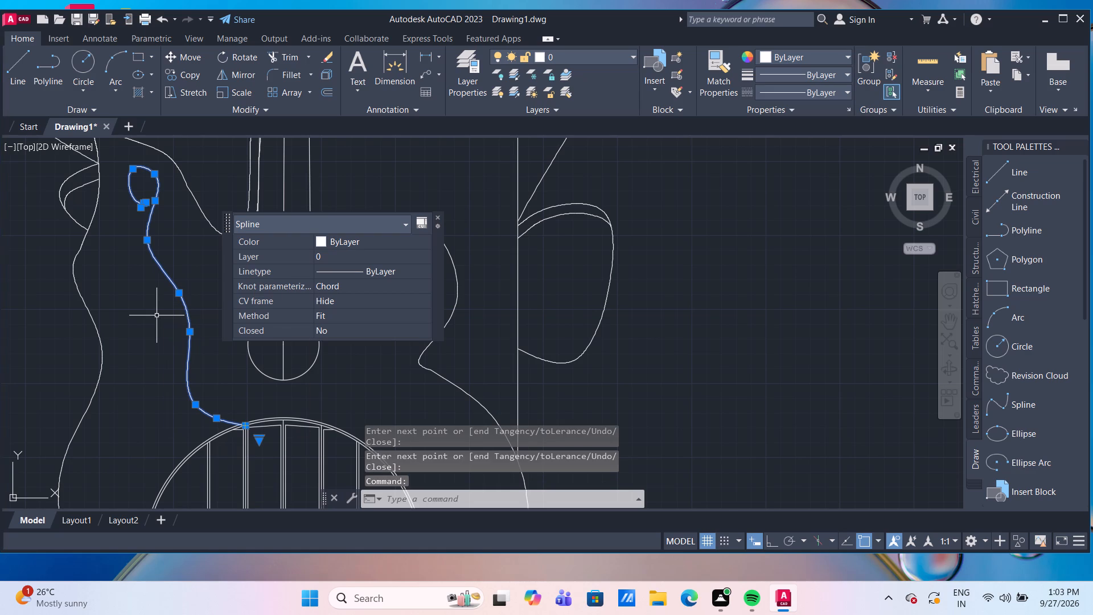
{"action": "key", "text": "Return"}
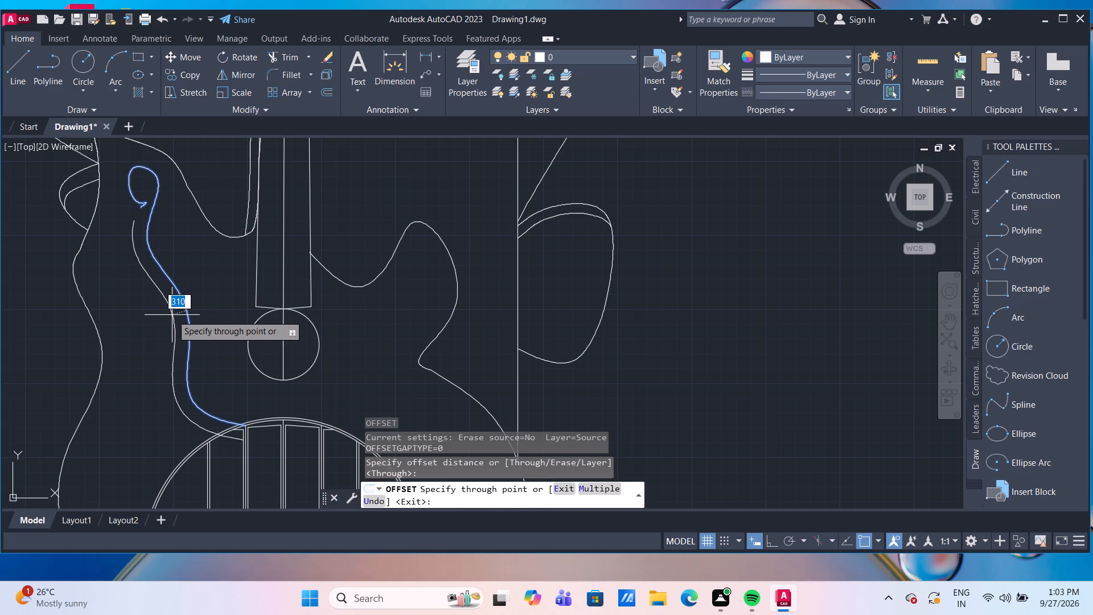
{"action": "scroll", "coordinate": [172, 315], "scroll_direction": "up", "scroll_amount": 1}
{"action": "scroll", "coordinate": [172, 315], "scroll_direction": "down", "scroll_amount": 1}
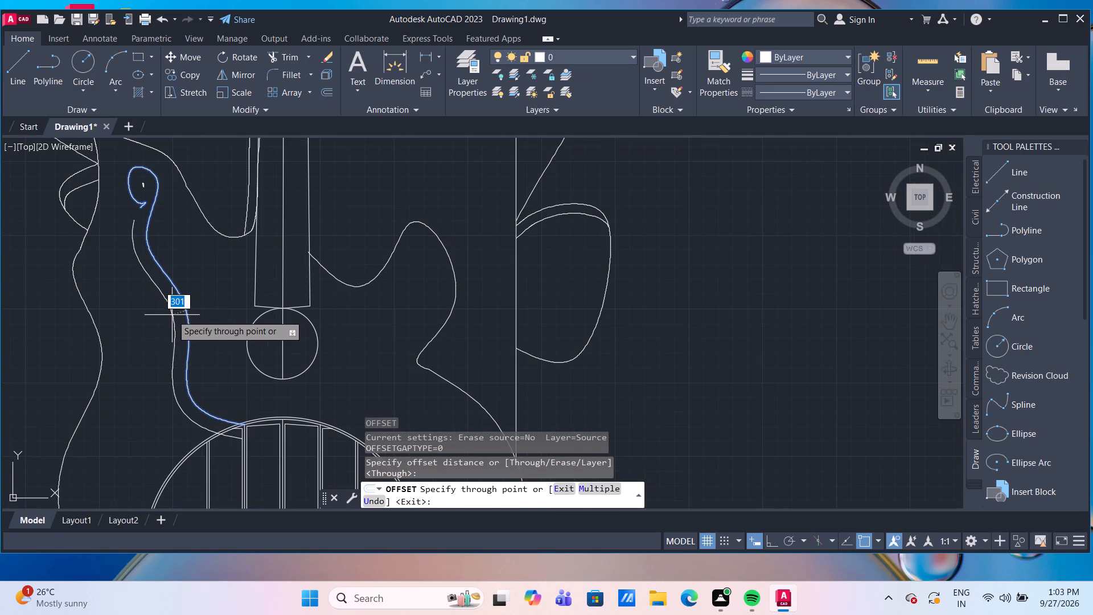
{"action": "type", "text": "25"}
{"action": "key", "text": "Return"}
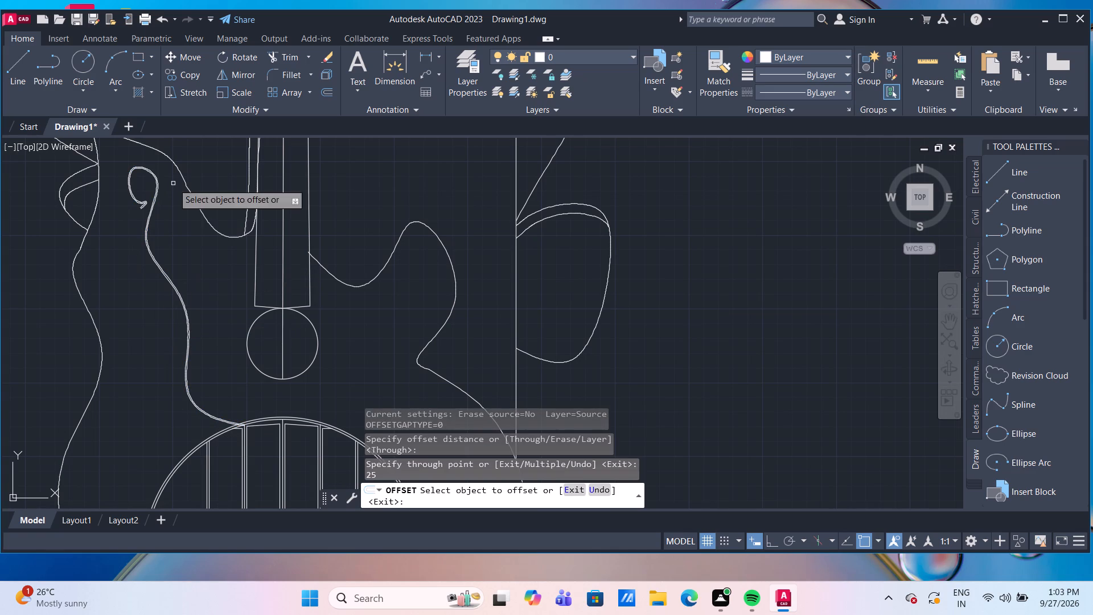
{"action": "key", "text": "Escape"}
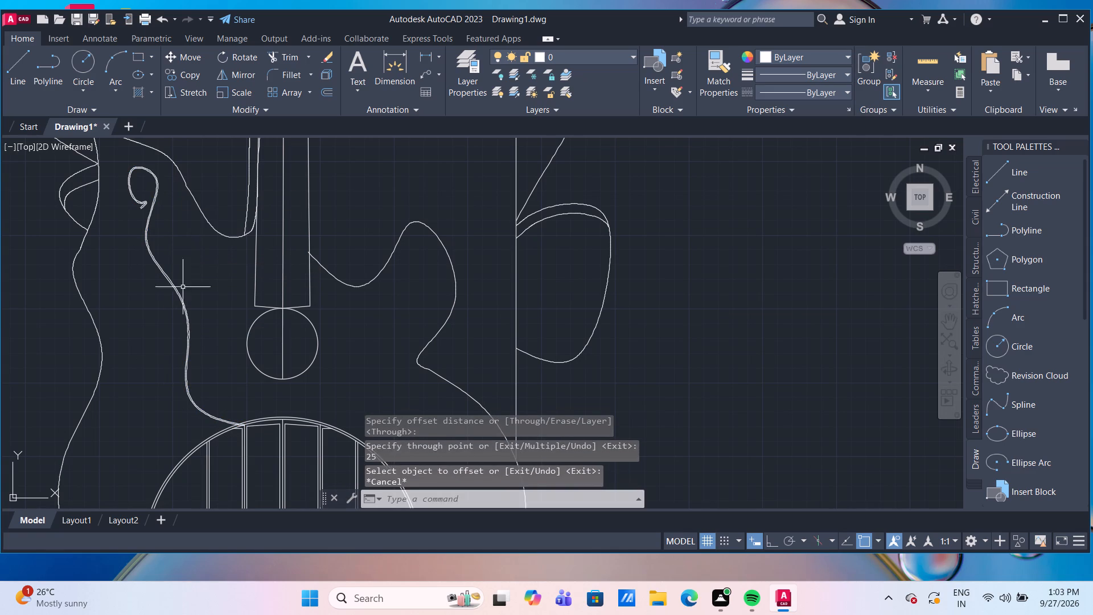
Trim both splines back to the semicircle's outer arc and remove the short arc piece between them.
{"action": "scroll", "coordinate": [236, 429], "scroll_direction": "up", "scroll_amount": 5}
{"action": "middle_click_drag", "start_coordinate": [323, 412], "coordinate": [323, 411]}
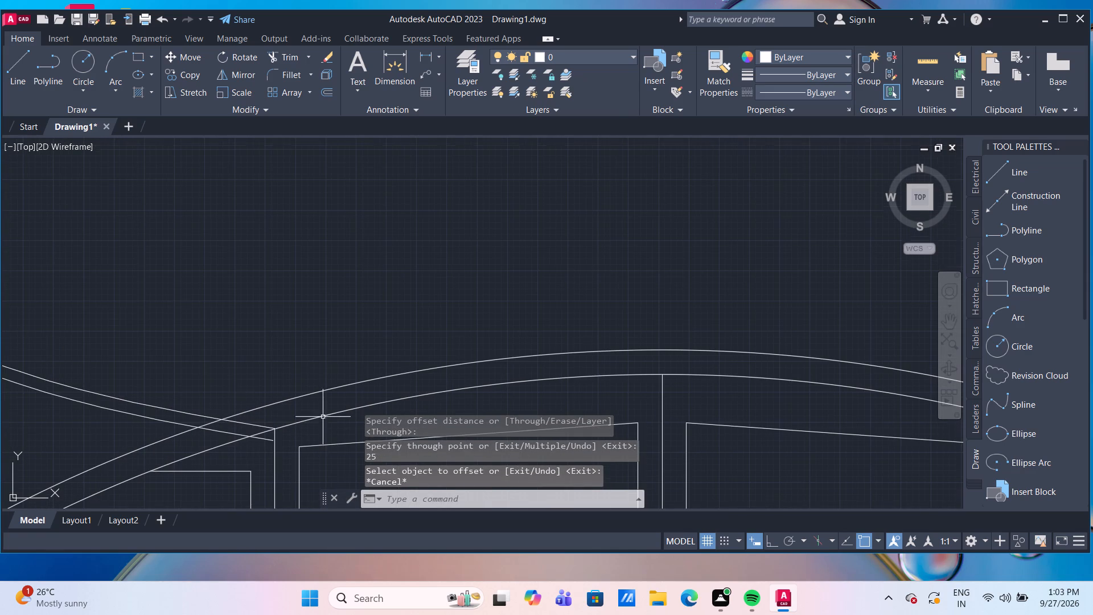
{"action": "middle_click_drag", "start_coordinate": [323, 411], "coordinate": [314, 371]}
{"action": "scroll", "coordinate": [228, 383], "scroll_direction": "up", "scroll_amount": 1}
{"action": "middle_click_drag", "start_coordinate": [228, 381], "coordinate": [228, 360]}
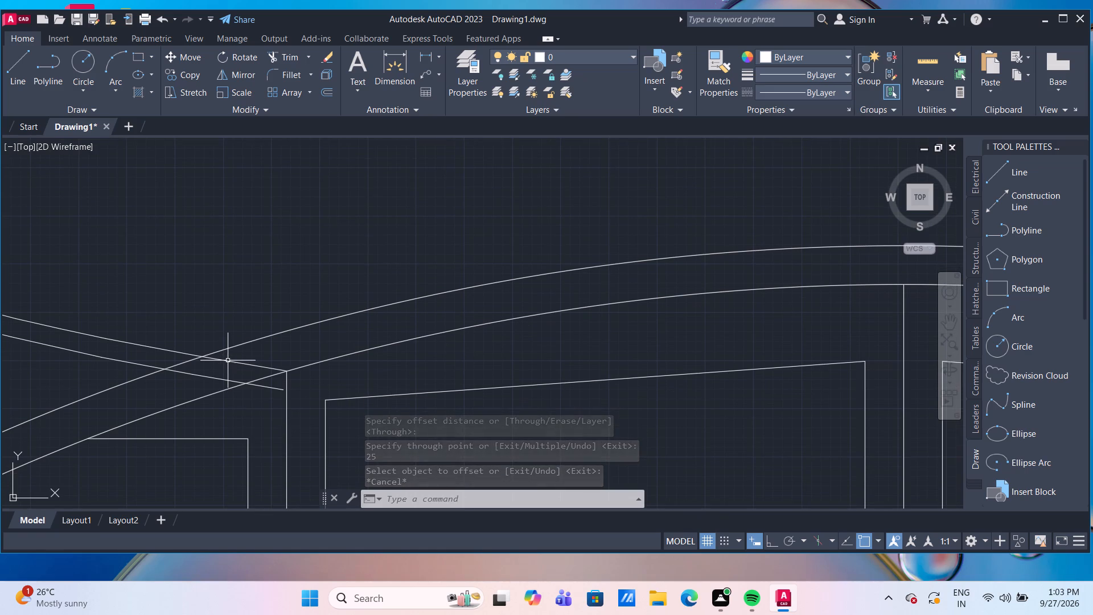
{"action": "type", "text": "TR"}
{"action": "key", "text": "Return"}
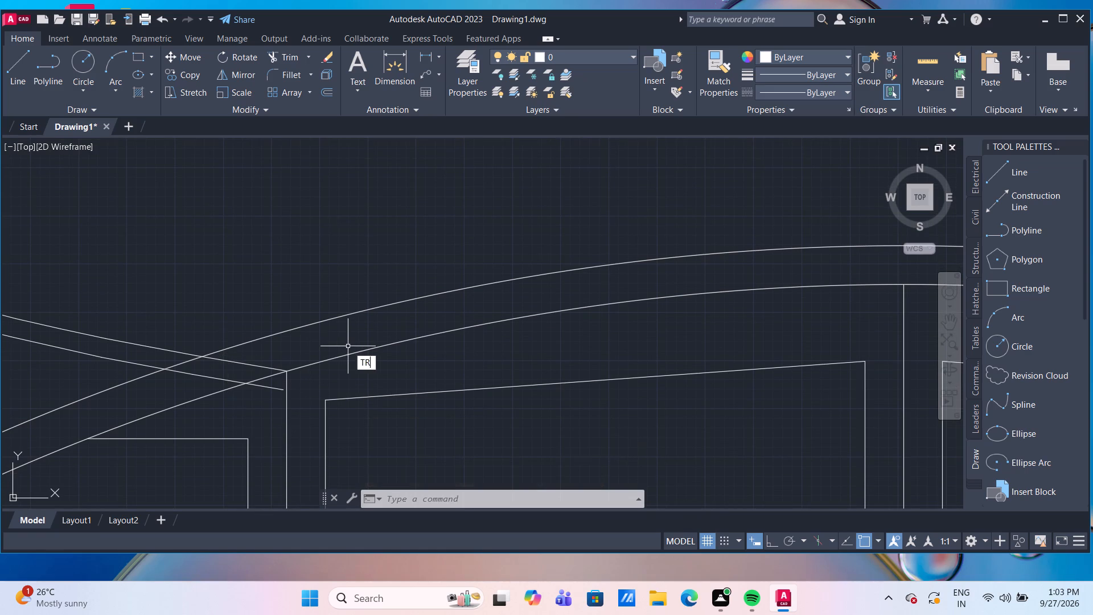
{"action": "left_click", "coordinate": [276, 392]}
{"action": "left_click", "coordinate": [272, 387]}
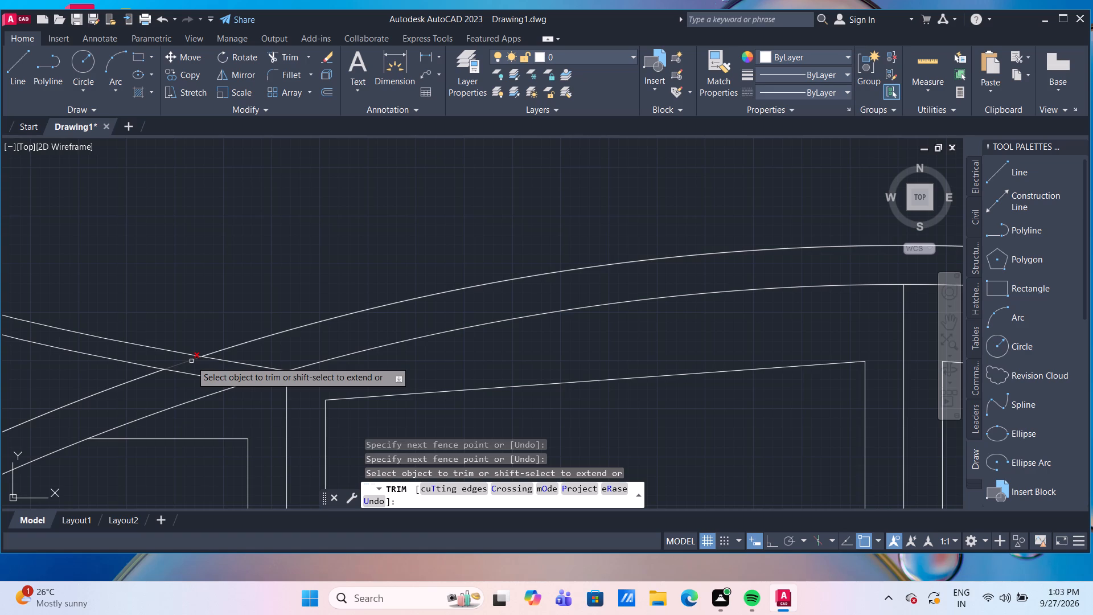
{"action": "left_click", "coordinate": [191, 361]}
{"action": "scroll", "coordinate": [216, 310], "scroll_direction": "down", "scroll_amount": 2}
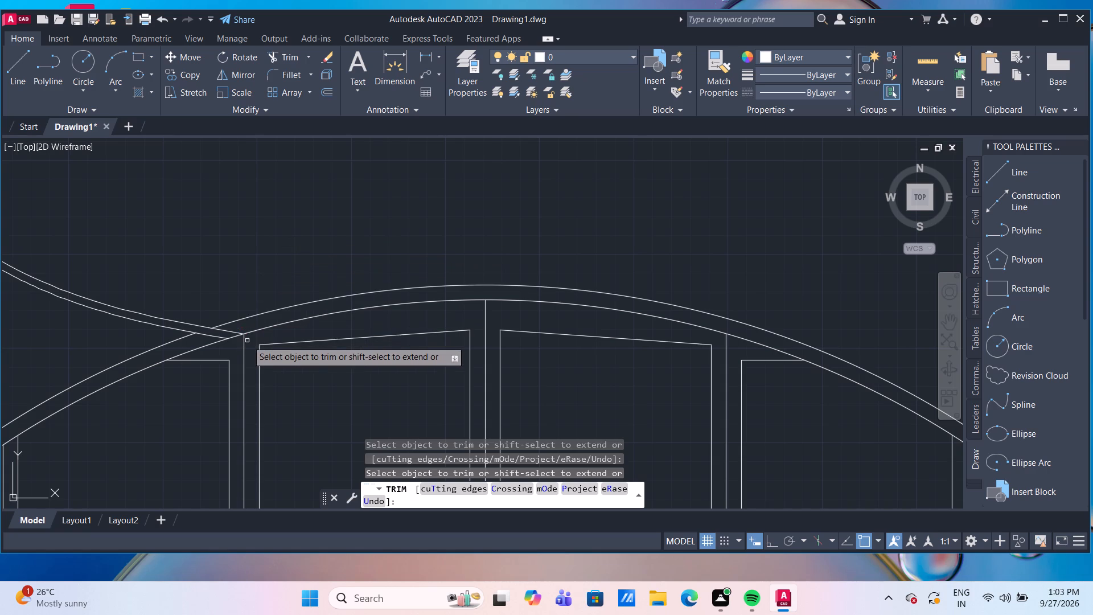
{"action": "left_click", "coordinate": [233, 322], "text": "shift"}
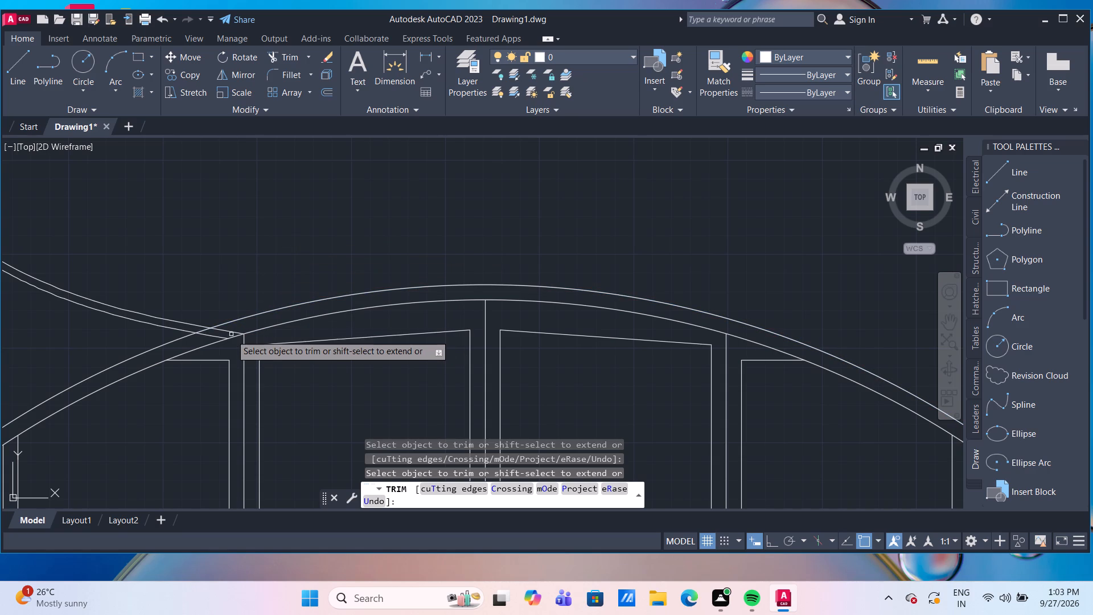
{"action": "left_click", "coordinate": [231, 333]}
{"action": "left_click", "coordinate": [211, 338]}
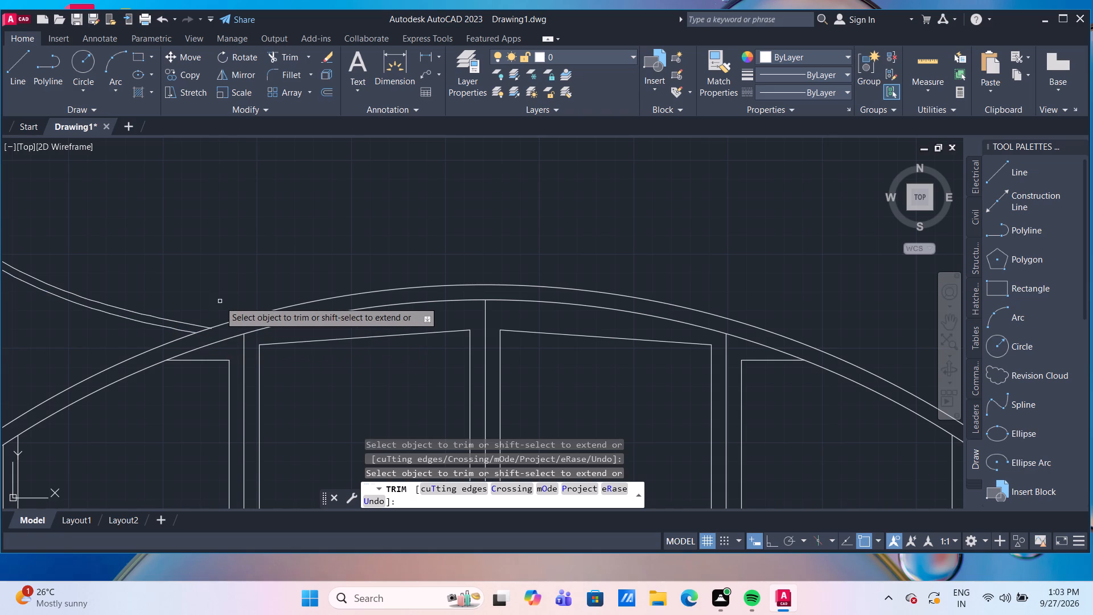
Draw a closed rectangle of lines, 100 wide and 25 high, starting from the upper open end of the curled double spline.
{"action": "scroll", "coordinate": [240, 288], "scroll_direction": "down", "scroll_amount": 4}
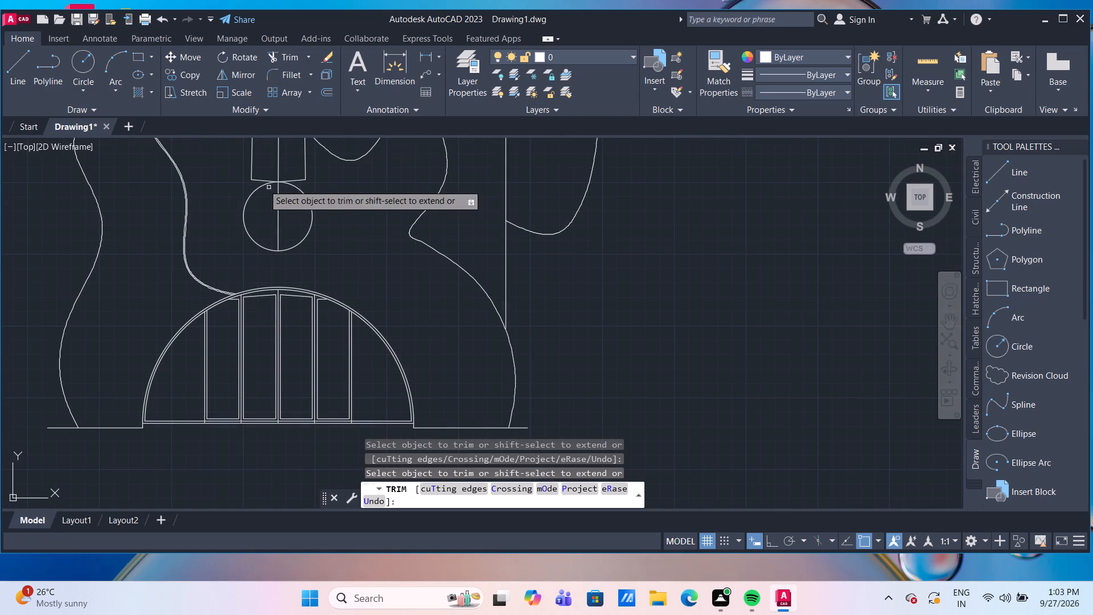
{"action": "middle_click_drag", "start_coordinate": [212, 170], "coordinate": [256, 412]}
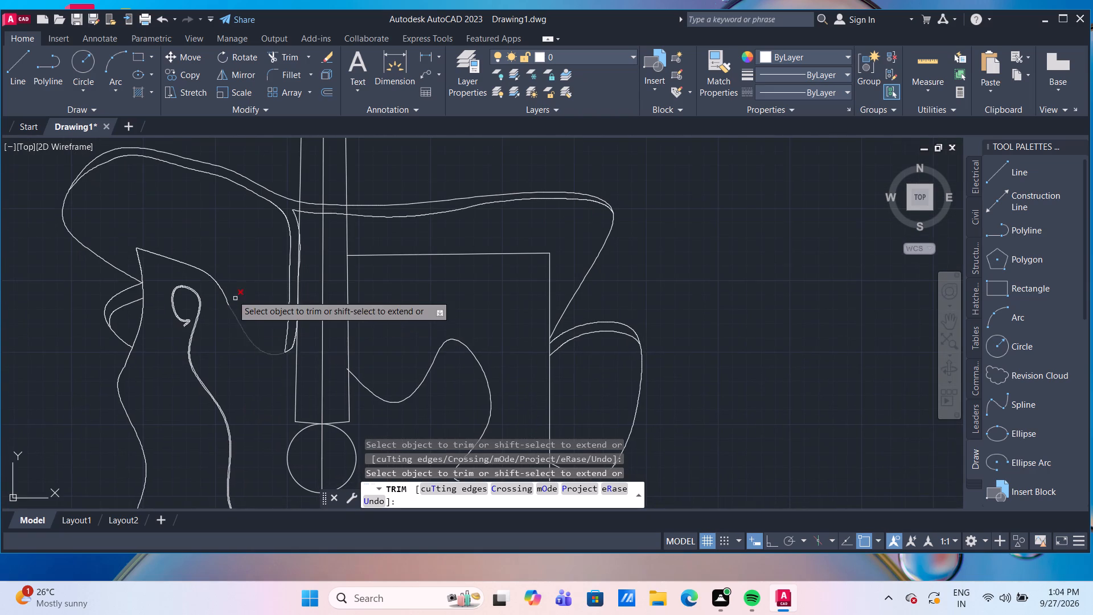
{"action": "scroll", "coordinate": [219, 293], "scroll_direction": "up", "scroll_amount": 2}
{"action": "scroll", "coordinate": [157, 342], "scroll_direction": "up", "scroll_amount": 1}
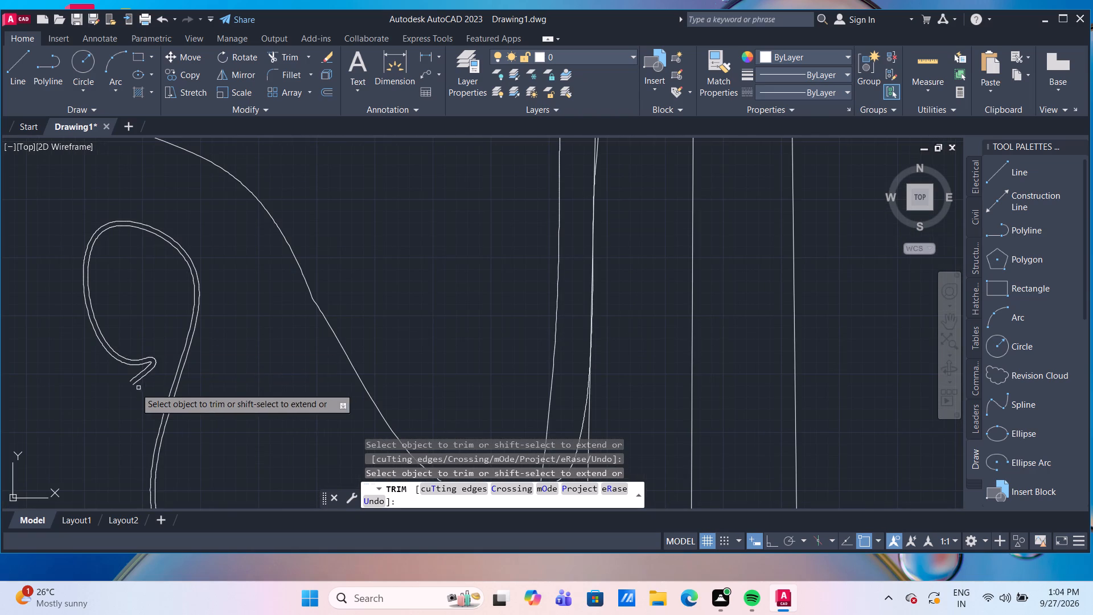
{"action": "scroll", "coordinate": [117, 409], "scroll_direction": "up", "scroll_amount": 1}
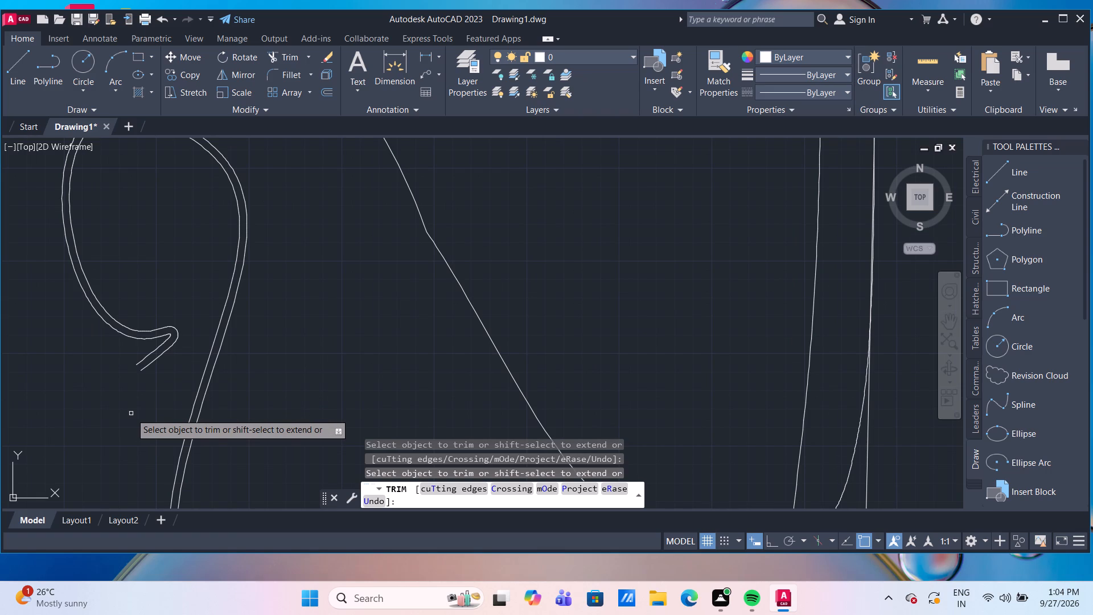
{"action": "key", "text": "Escape"}
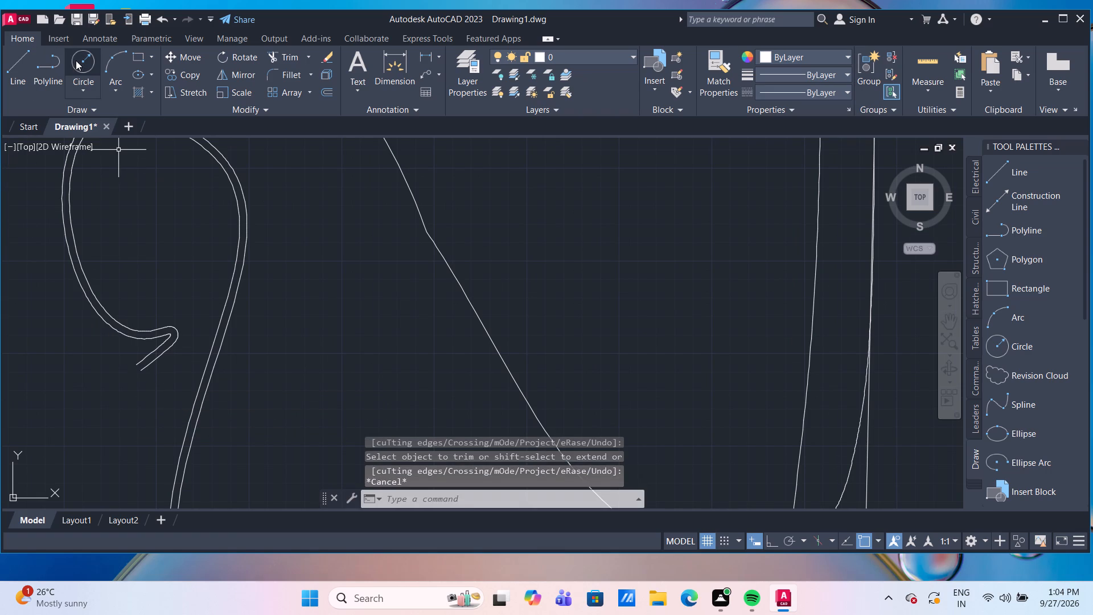
{"action": "left_click", "coordinate": [27, 72]}
{"action": "scroll", "coordinate": [50, 347], "scroll_direction": "up", "scroll_amount": 1}
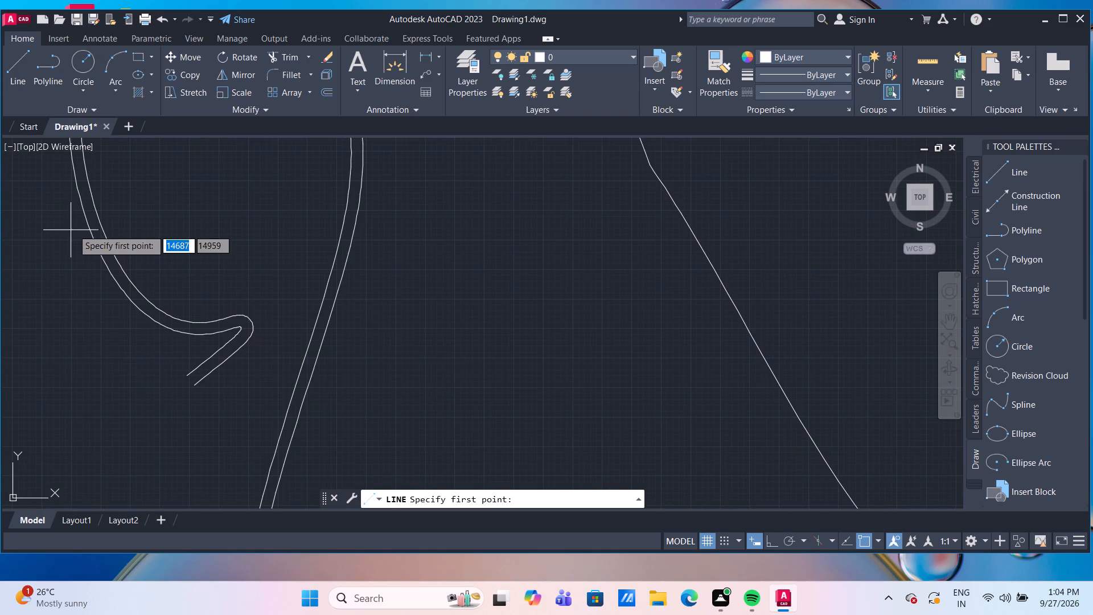
{"action": "scroll", "coordinate": [198, 393], "scroll_direction": "up", "scroll_amount": 2}
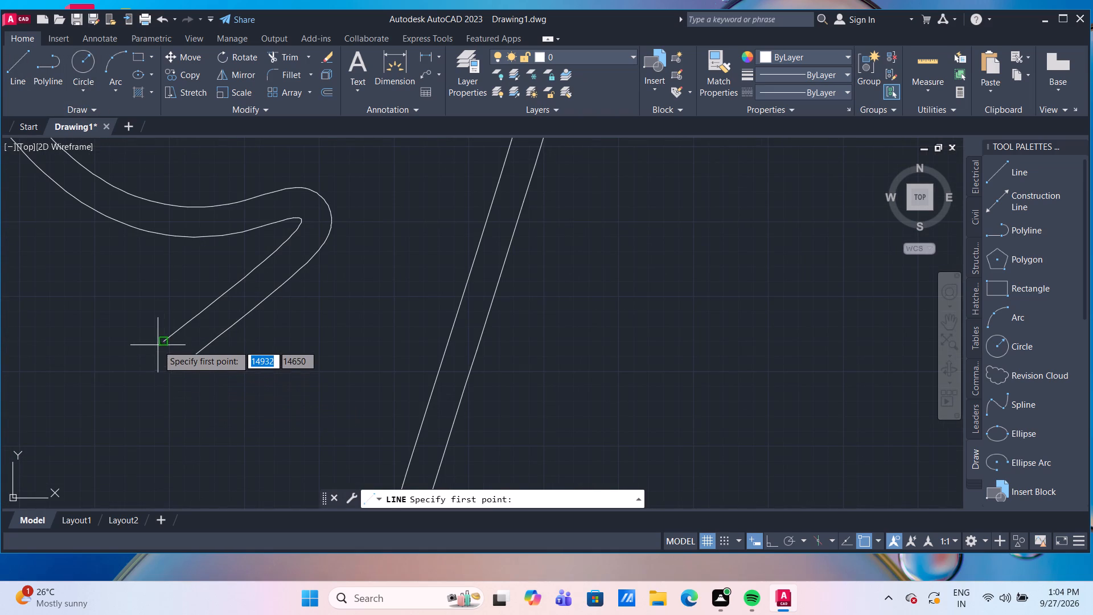
{"action": "left_click", "coordinate": [163, 342]}
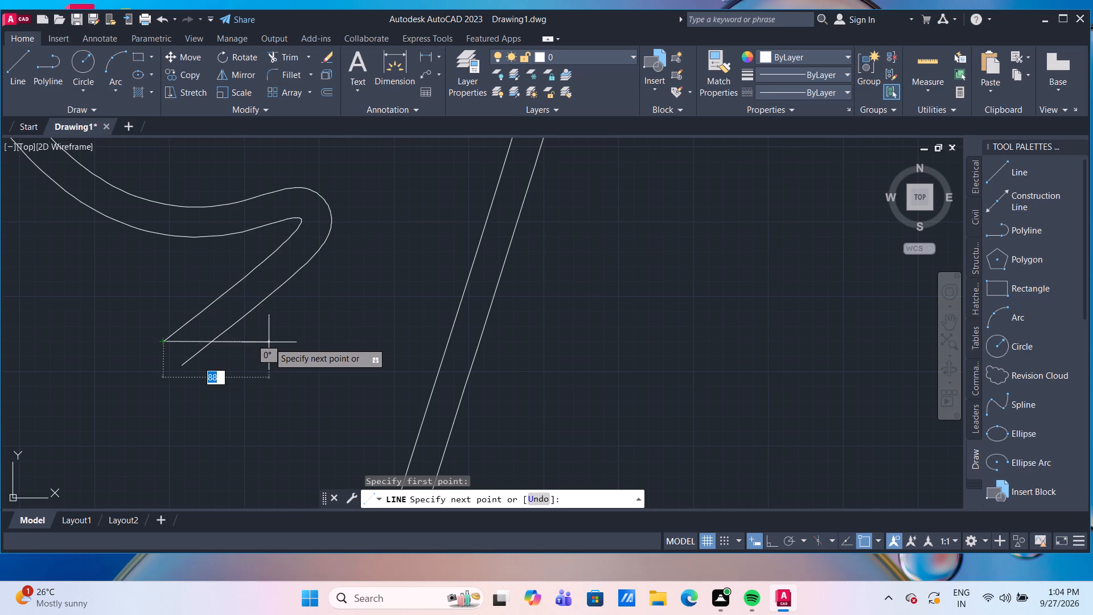
{"action": "type", "text": "1000"}
{"action": "key", "text": "BackSpace"}
{"action": "key", "text": "Return"}
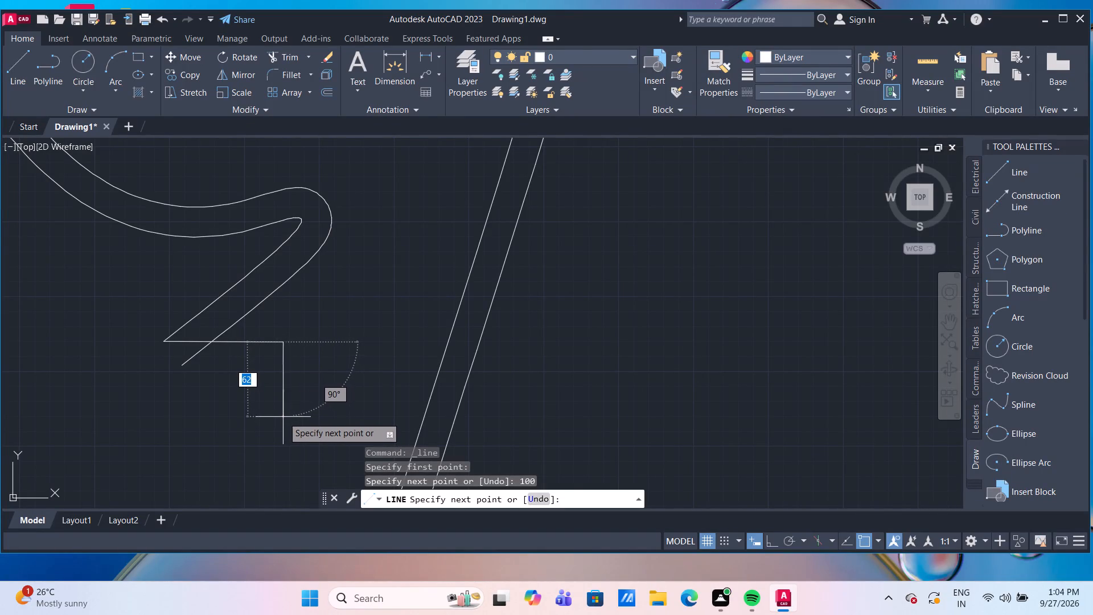
{"action": "type", "text": "25"}
{"action": "key", "text": "Return"}
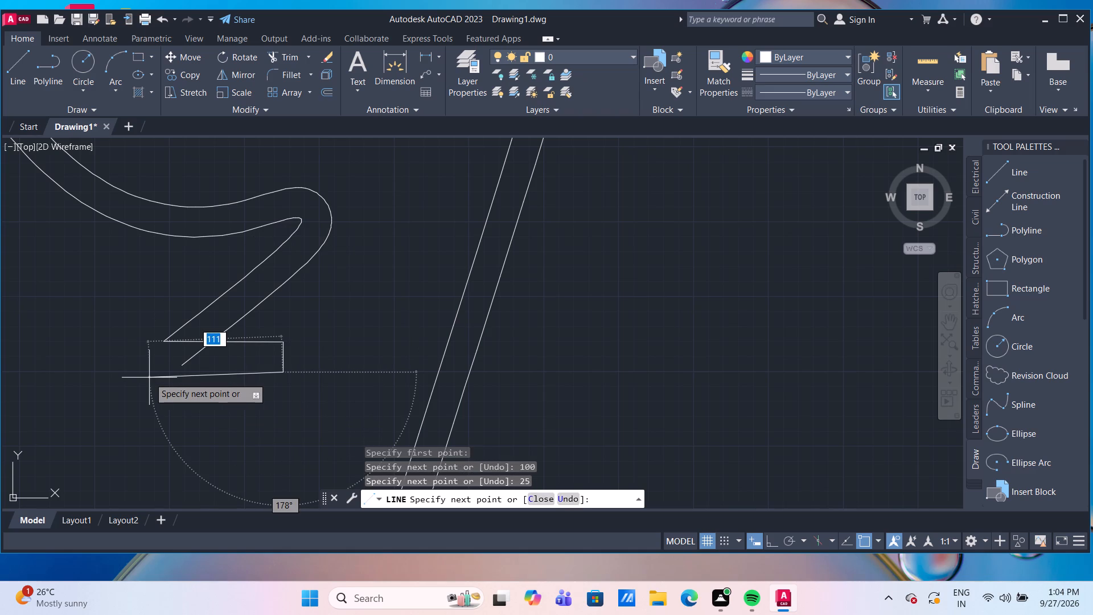
{"action": "scroll", "coordinate": [149, 378], "scroll_direction": "up", "scroll_amount": 2}
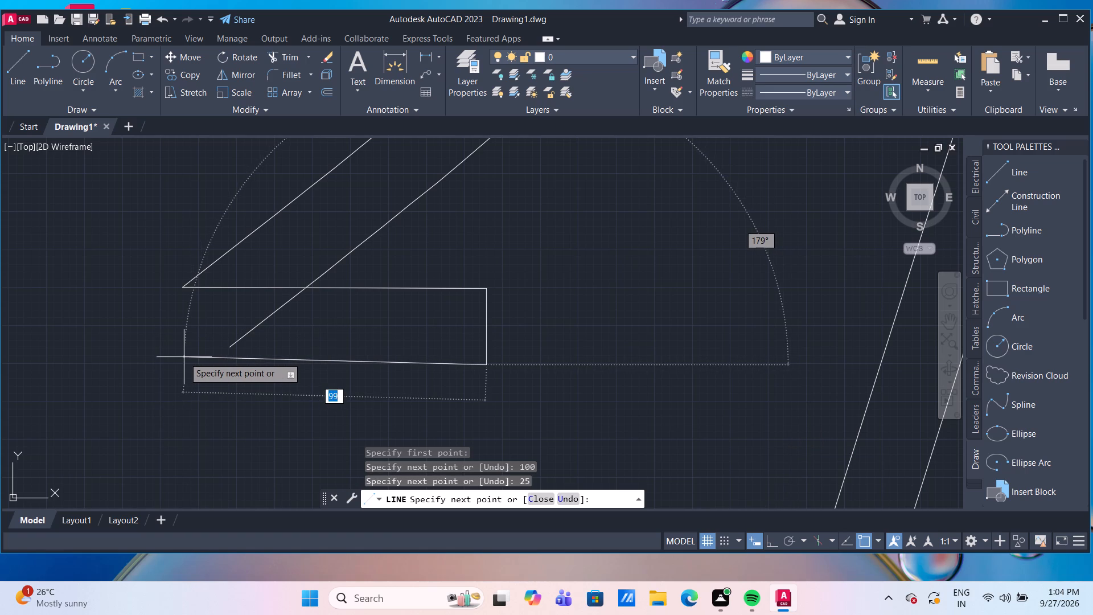
{"action": "key", "text": "F8"}
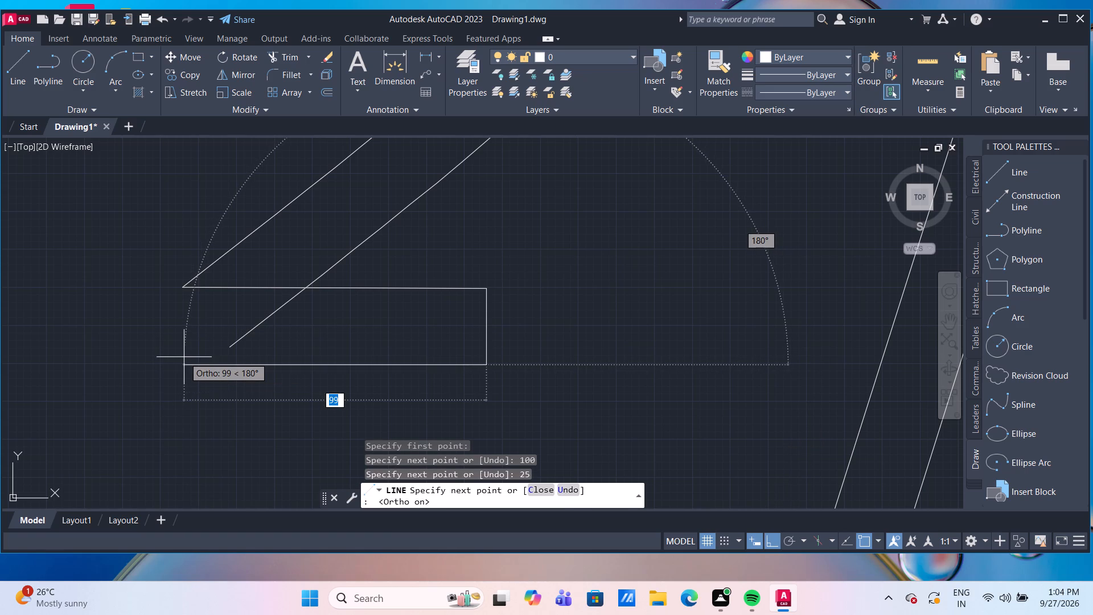
{"action": "type", "text": "100"}
{"action": "key", "text": "Return"}
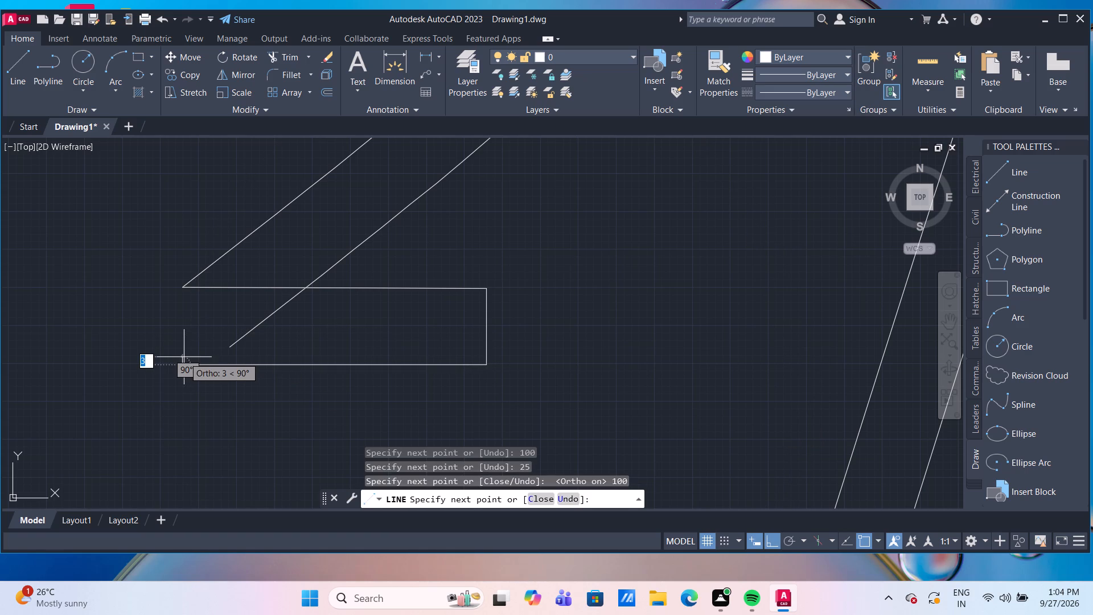
{"action": "left_click", "coordinate": [183, 286]}
{"action": "key", "text": "Return"}
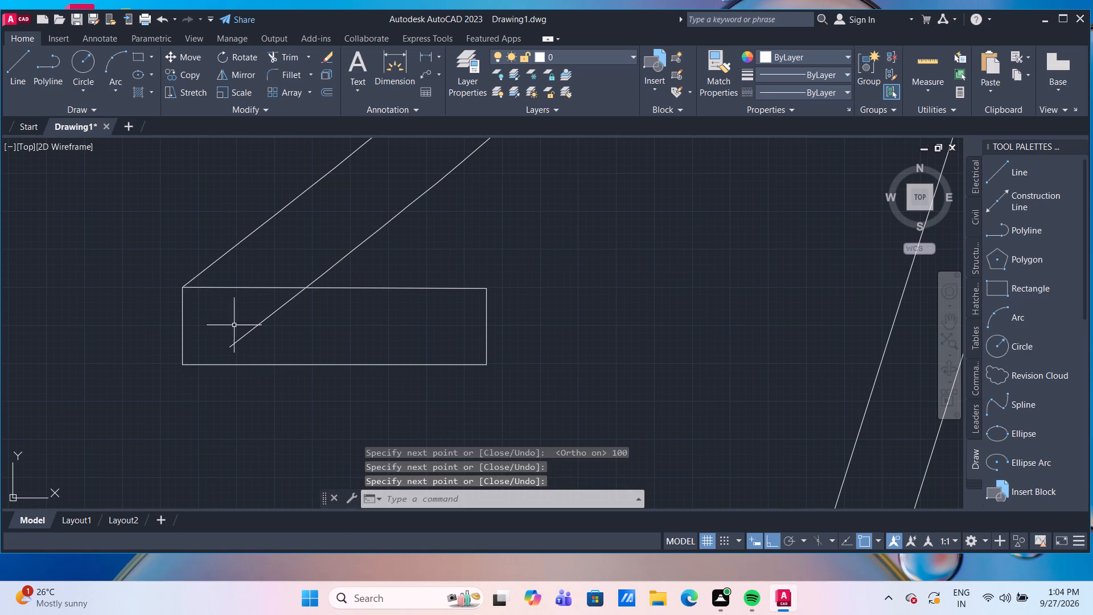
Move the small rectangle's top, bottom and right edges about 30 horizontally to the left.
{"action": "left_click_drag", "start_coordinate": [557, 394], "coordinate": [523, 347]}
{"action": "left_click", "coordinate": [473, 231]}
{"action": "key", "text": "m"}
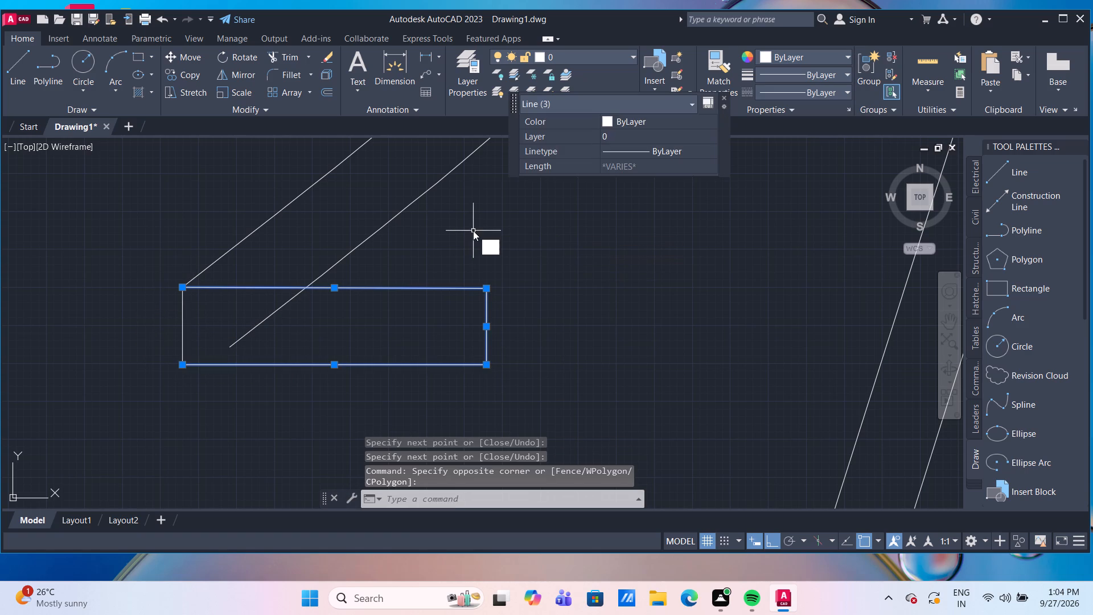
{"action": "key", "text": "Return"}
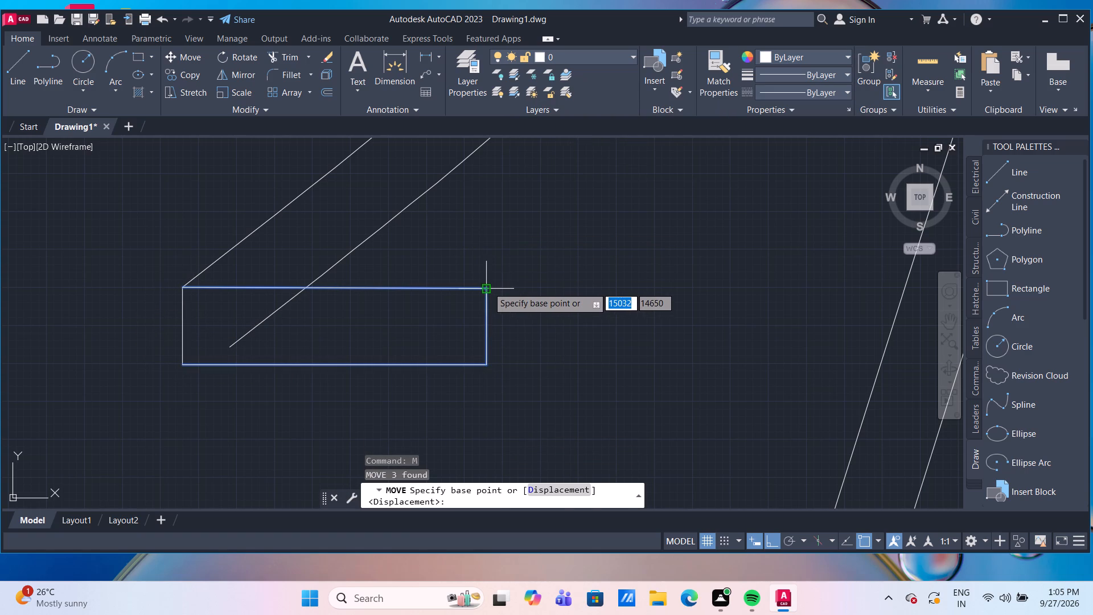
{"action": "left_click", "coordinate": [488, 287]}
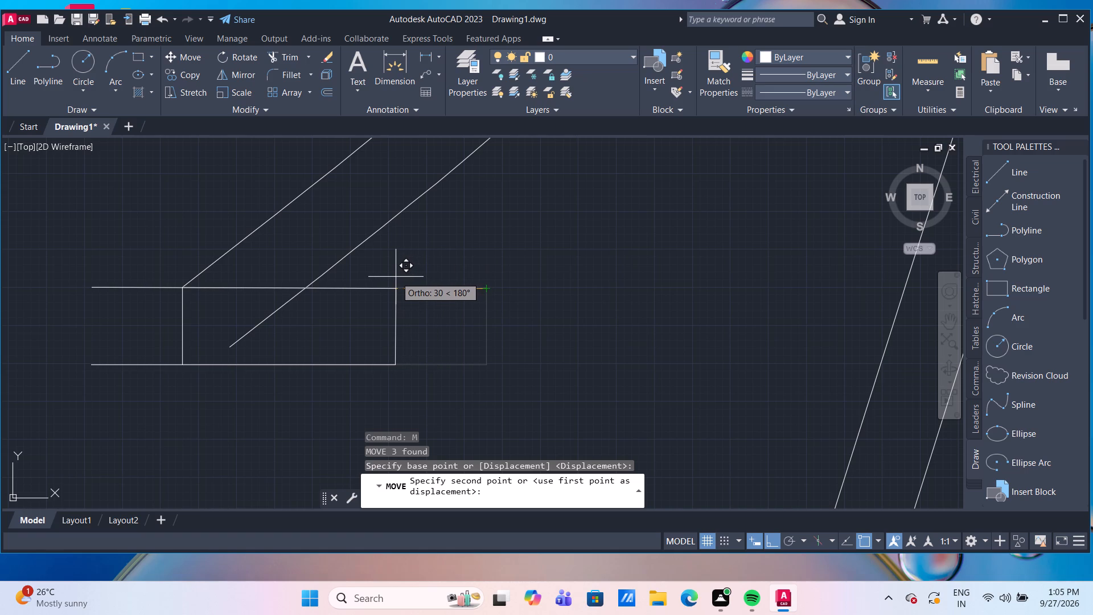
{"action": "left_click", "coordinate": [396, 277]}
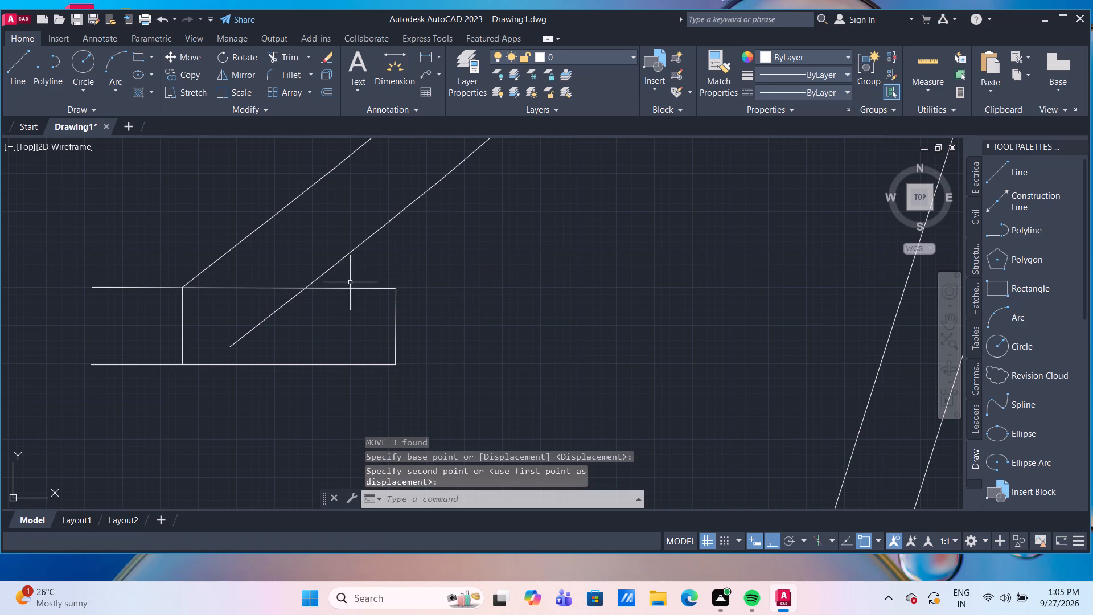
Move the rectangle's remaining vertical edge to the left ends of the shifted top and bottom edges.
{"action": "left_click", "coordinate": [182, 313]}
{"action": "key", "text": "m"}
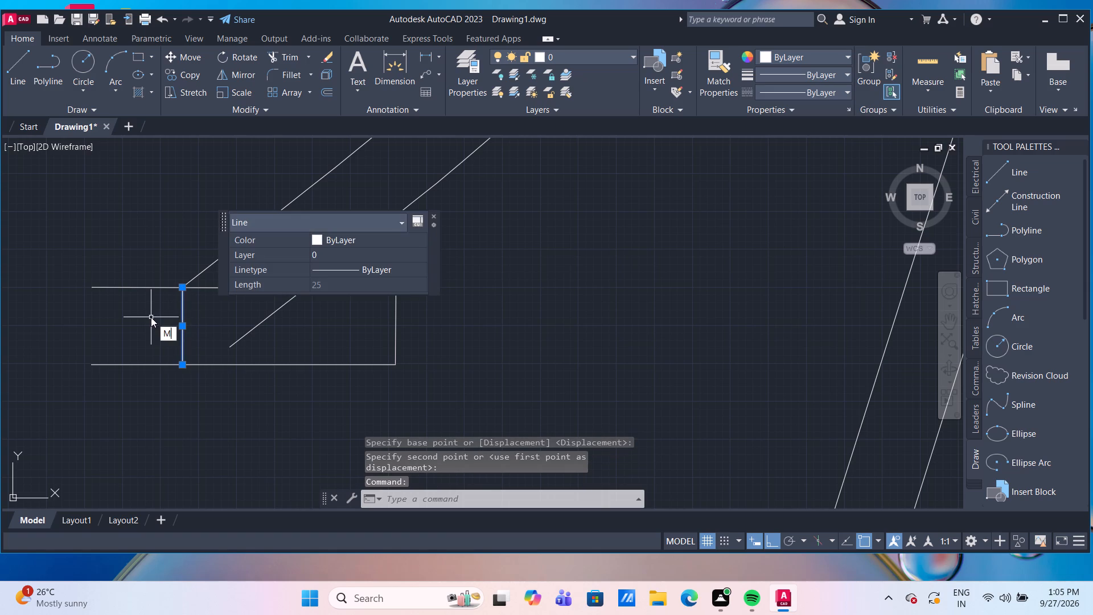
{"action": "key", "text": "Return"}
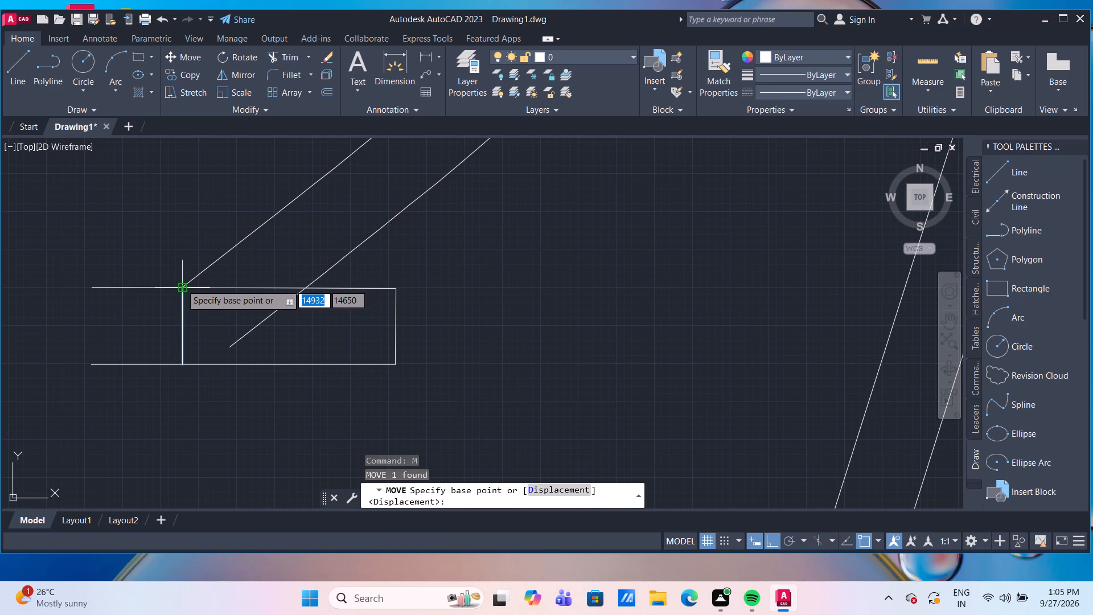
{"action": "left_click", "coordinate": [181, 284]}
{"action": "left_click", "coordinate": [90, 286]}
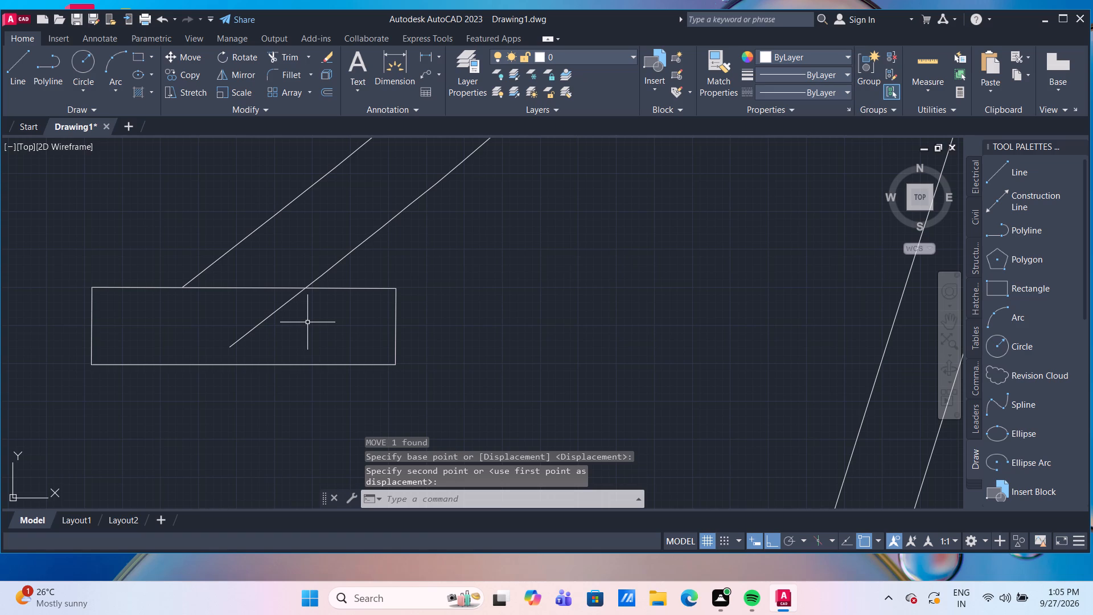
Trim away the rectangle's top edge between the two curled splines and the spline tail inside the rectangle.
{"action": "scroll", "coordinate": [307, 322], "scroll_direction": "down", "scroll_amount": 2}
{"action": "scroll", "coordinate": [391, 293], "scroll_direction": "down", "scroll_amount": 3}
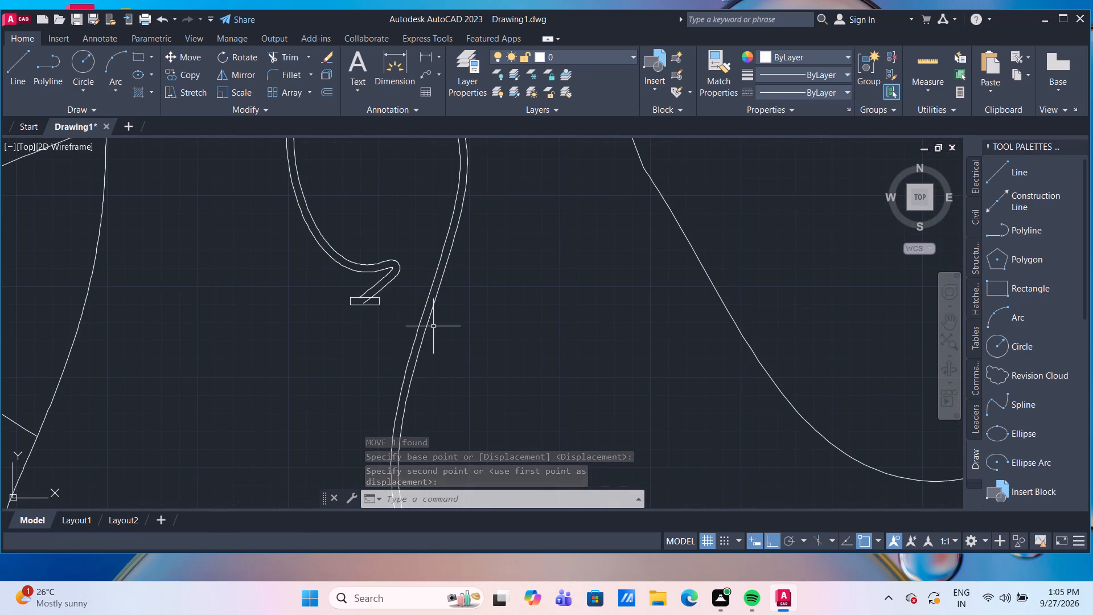
{"action": "scroll", "coordinate": [433, 328], "scroll_direction": "down", "scroll_amount": 4}
{"action": "scroll", "coordinate": [424, 316], "scroll_direction": "up", "scroll_amount": 6}
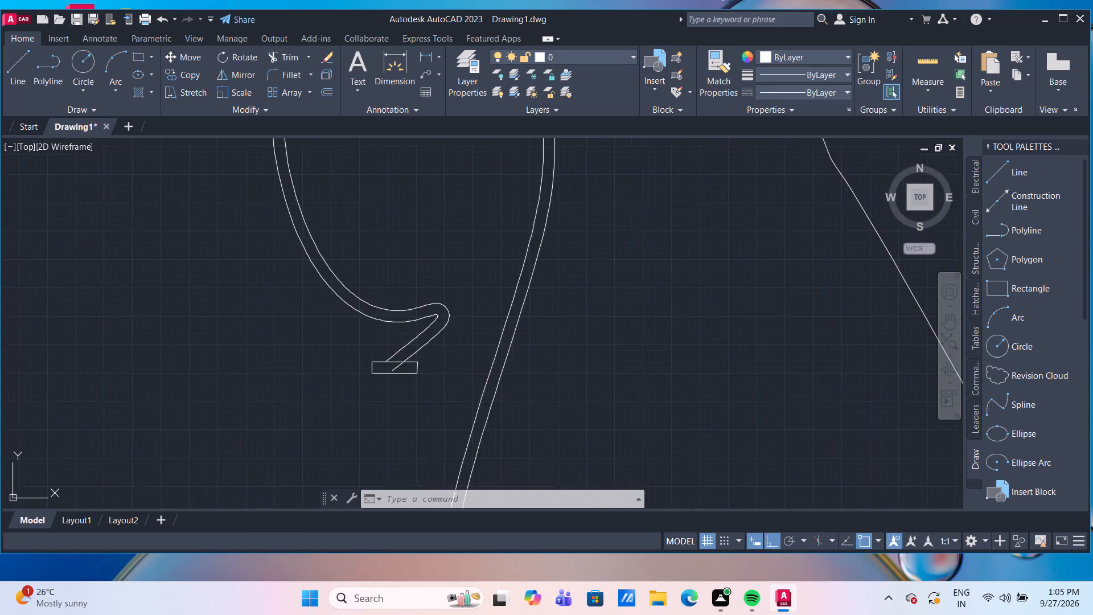
{"action": "scroll", "coordinate": [391, 382], "scroll_direction": "up", "scroll_amount": 3}
{"action": "type", "text": "TR"}
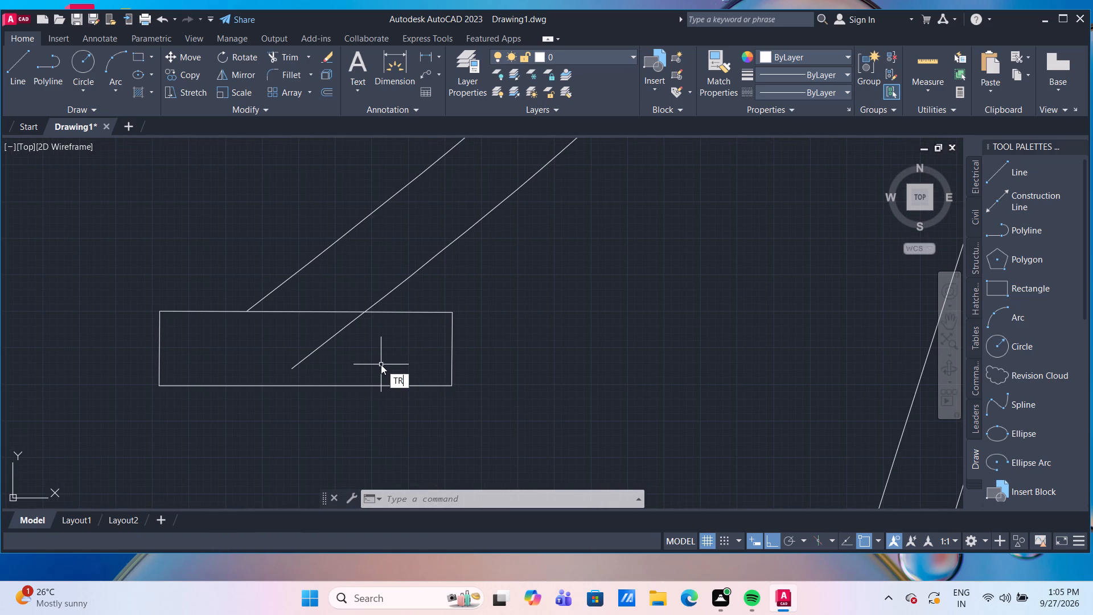
{"action": "key", "text": "Return"}
{"action": "left_click", "coordinate": [381, 364]}
{"action": "left_click", "coordinate": [317, 301]}
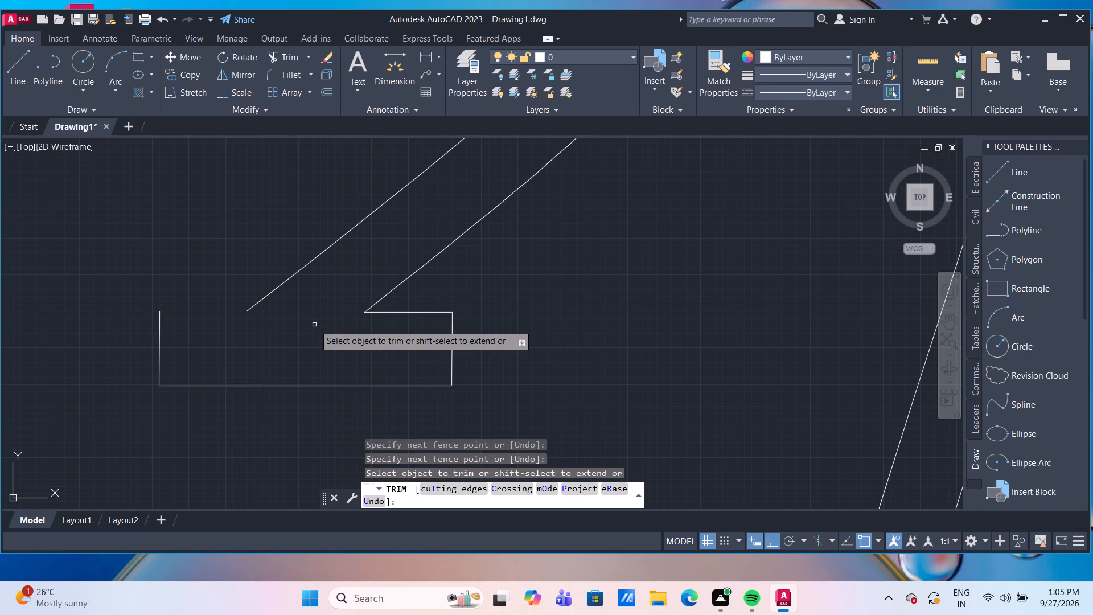
{"action": "key", "text": "ctrl+z"}
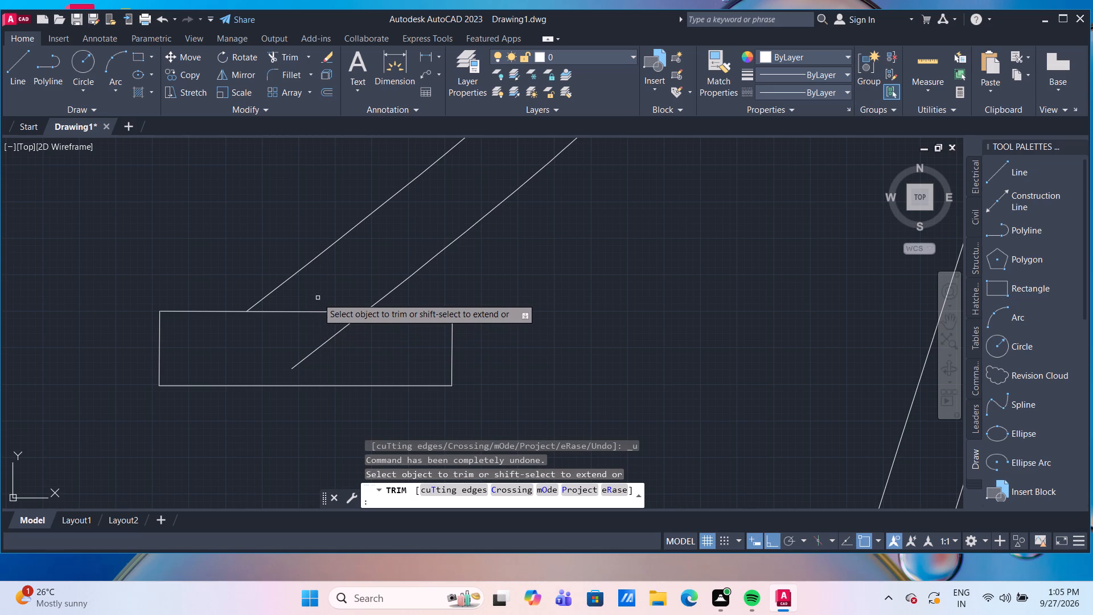
{"action": "left_click", "coordinate": [304, 265], "text": "shift"}
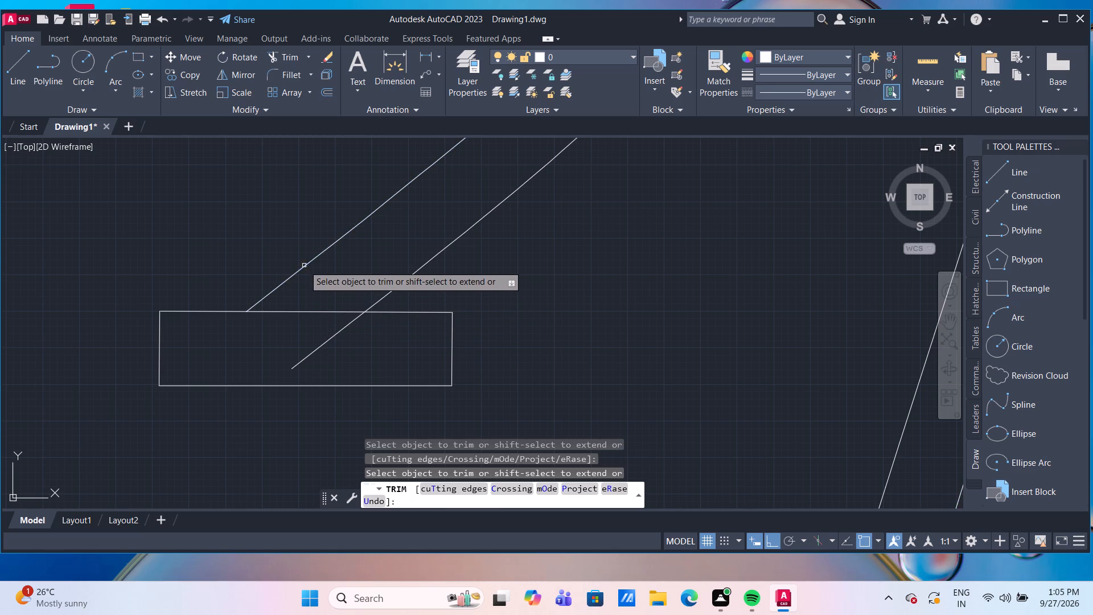
{"action": "left_click", "coordinate": [308, 311]}
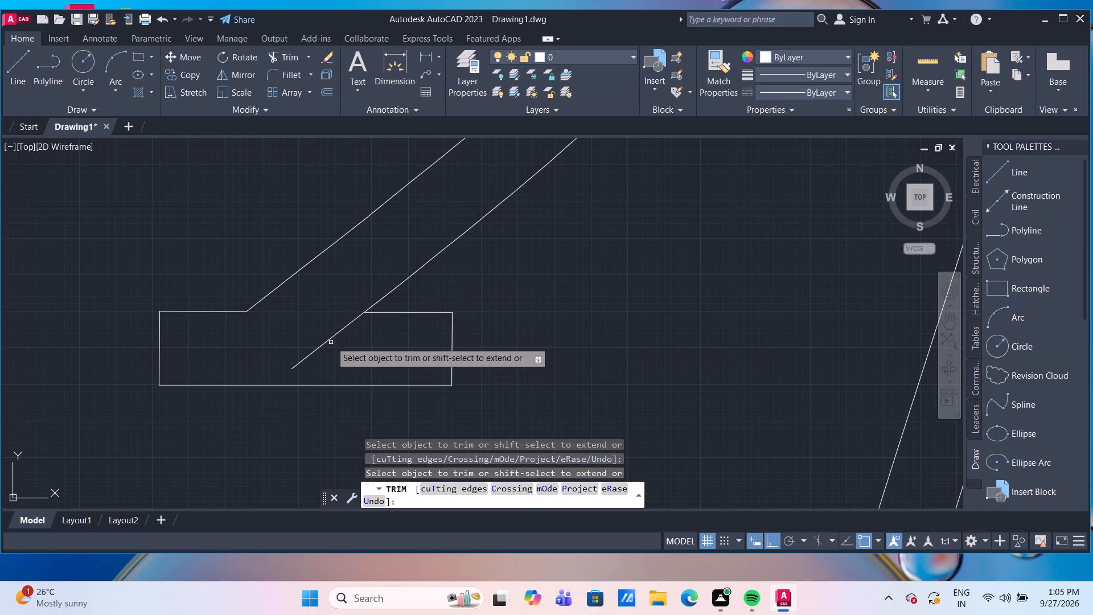
{"action": "left_click", "coordinate": [330, 340]}
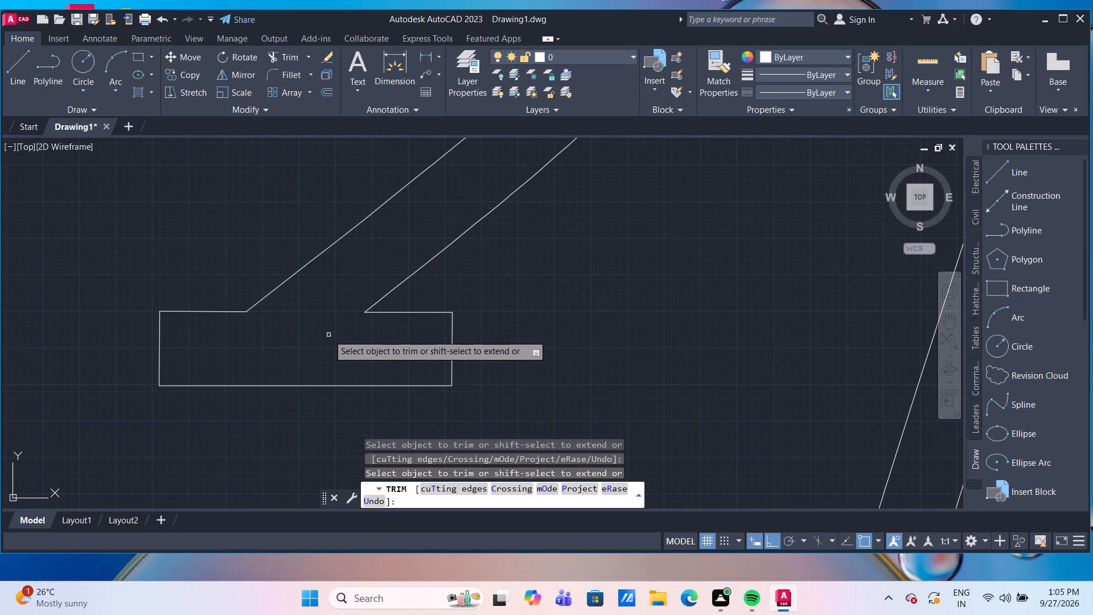
Examine the whole guitar figure and the body area around the small circle and the lower semicircle.
{"action": "scroll", "coordinate": [328, 335], "scroll_direction": "down", "scroll_amount": 3}
{"action": "scroll", "coordinate": [401, 319], "scroll_direction": "down", "scroll_amount": 3}
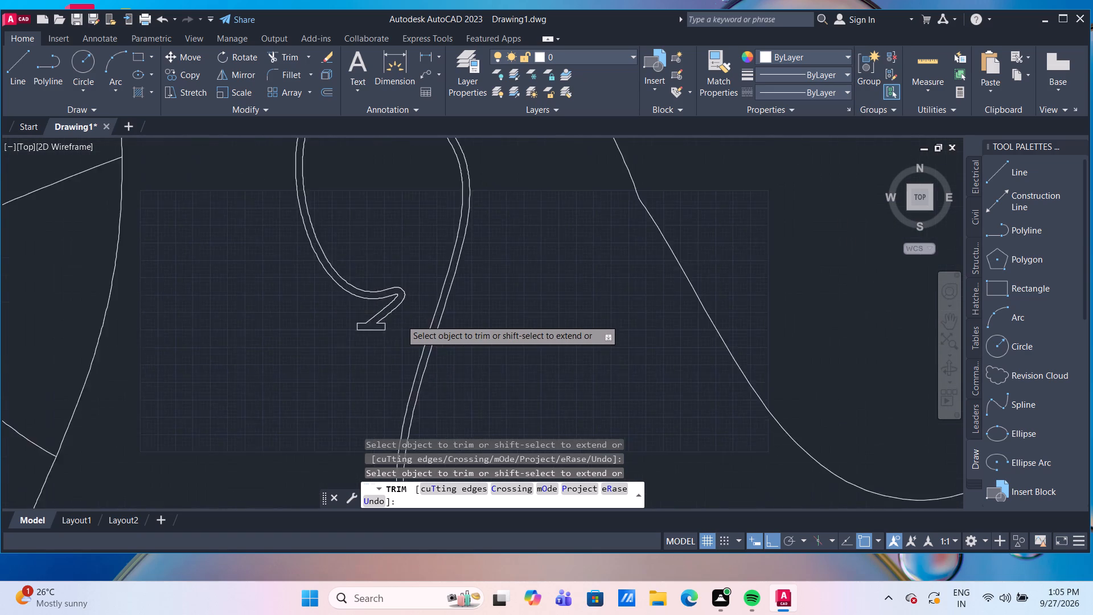
{"action": "scroll", "coordinate": [447, 328], "scroll_direction": "down", "scroll_amount": 4}
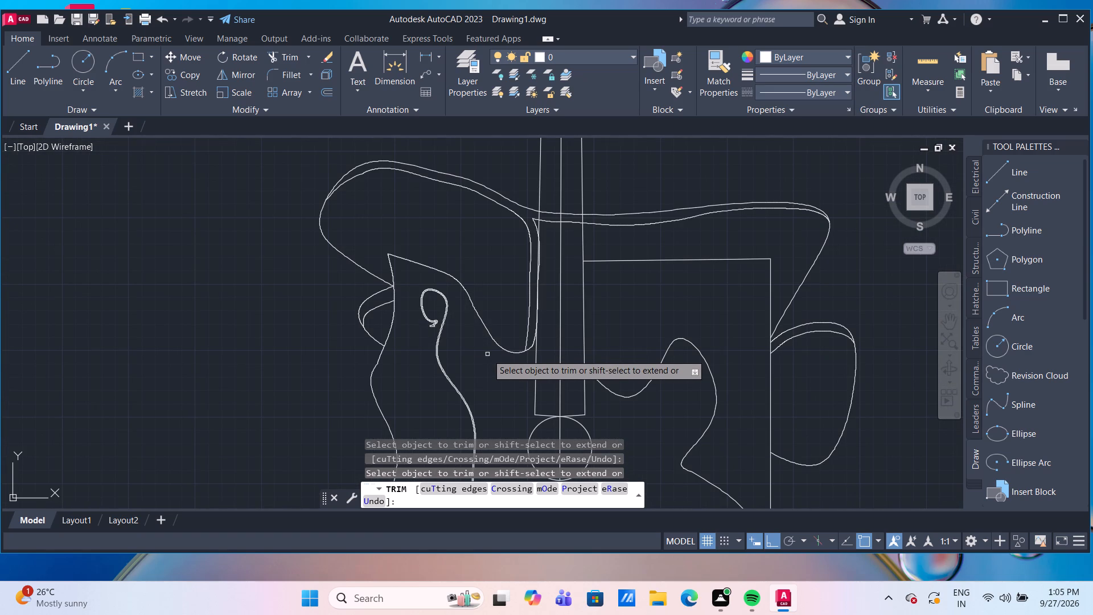
{"action": "scroll", "coordinate": [488, 356], "scroll_direction": "down", "scroll_amount": 2}
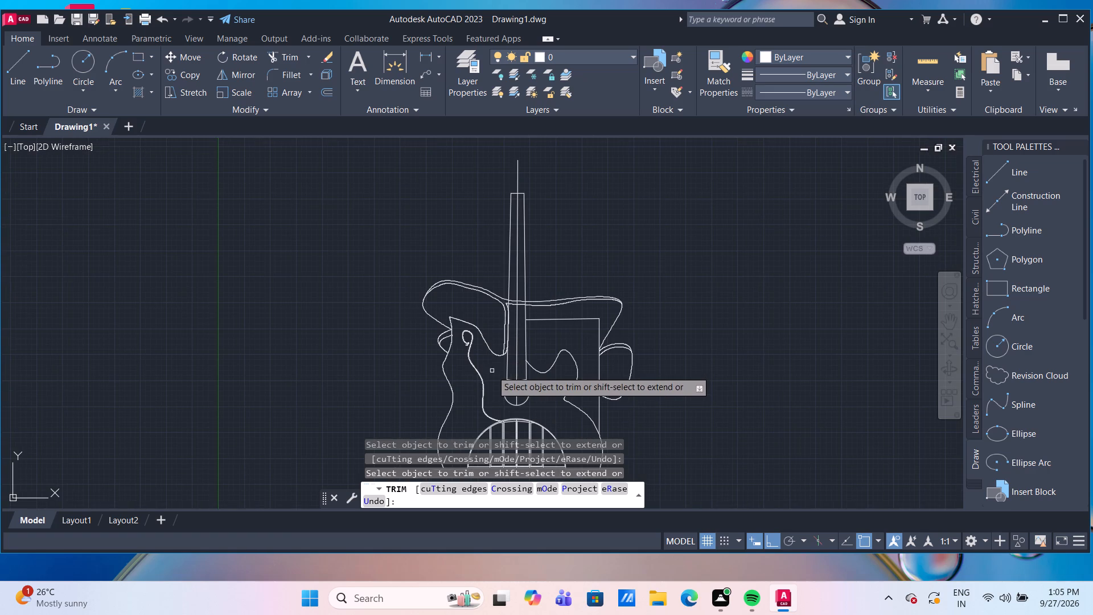
{"action": "middle_click_drag", "start_coordinate": [490, 370], "coordinate": [426, 269]}
{"action": "scroll", "coordinate": [500, 324], "scroll_direction": "up", "scroll_amount": 2}
{"action": "scroll", "coordinate": [383, 308], "scroll_direction": "up", "scroll_amount": 2}
{"action": "middle_click_drag", "start_coordinate": [483, 302], "coordinate": [520, 312]}
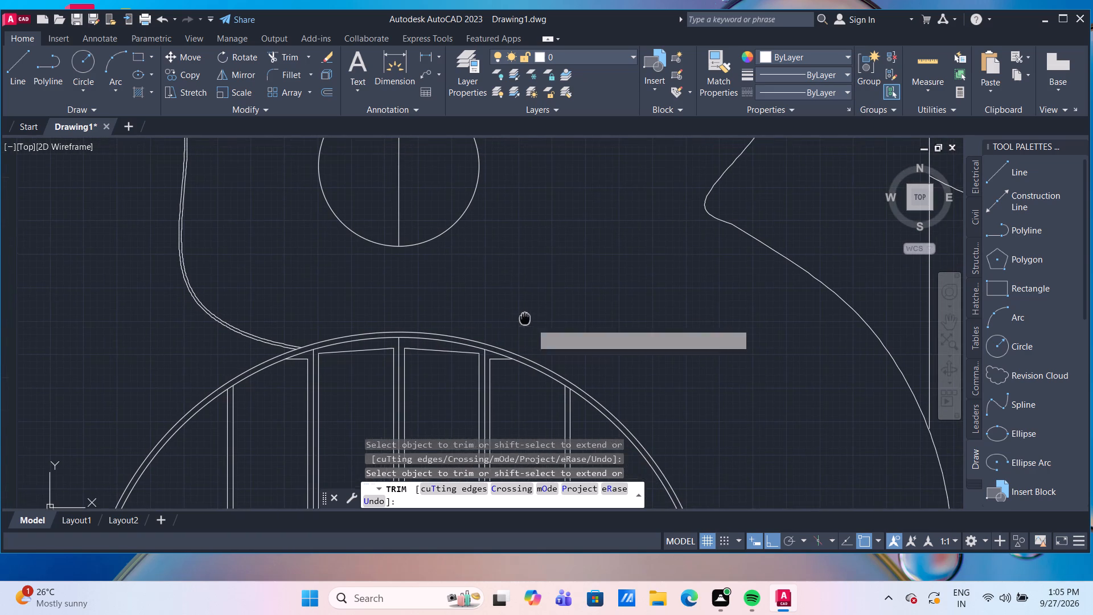
{"action": "key", "text": "Escape"}
{"action": "scroll", "coordinate": [532, 312], "scroll_direction": "down", "scroll_amount": 3}
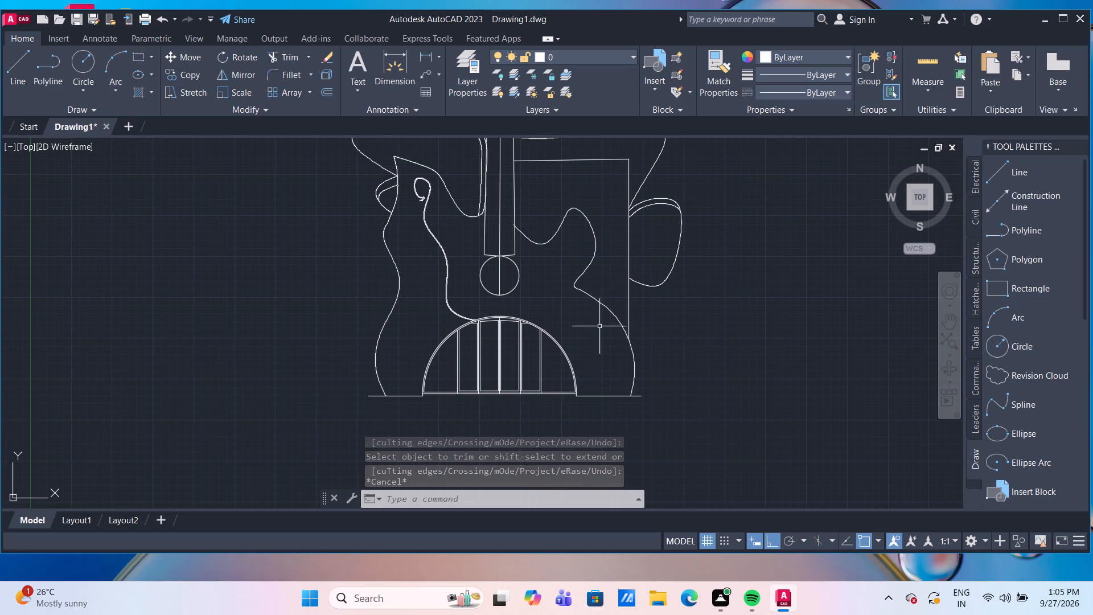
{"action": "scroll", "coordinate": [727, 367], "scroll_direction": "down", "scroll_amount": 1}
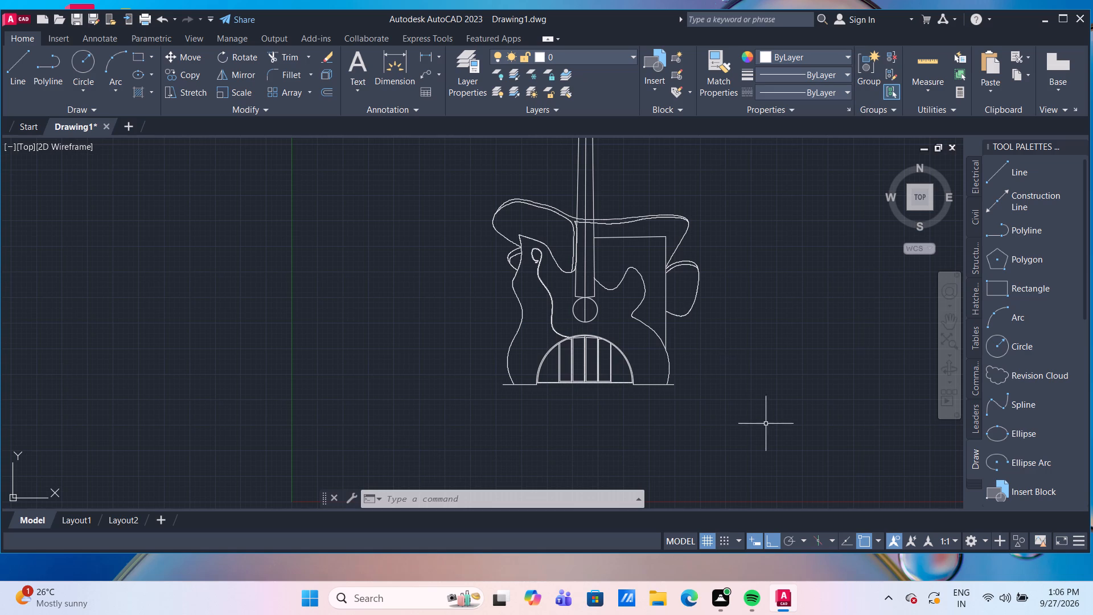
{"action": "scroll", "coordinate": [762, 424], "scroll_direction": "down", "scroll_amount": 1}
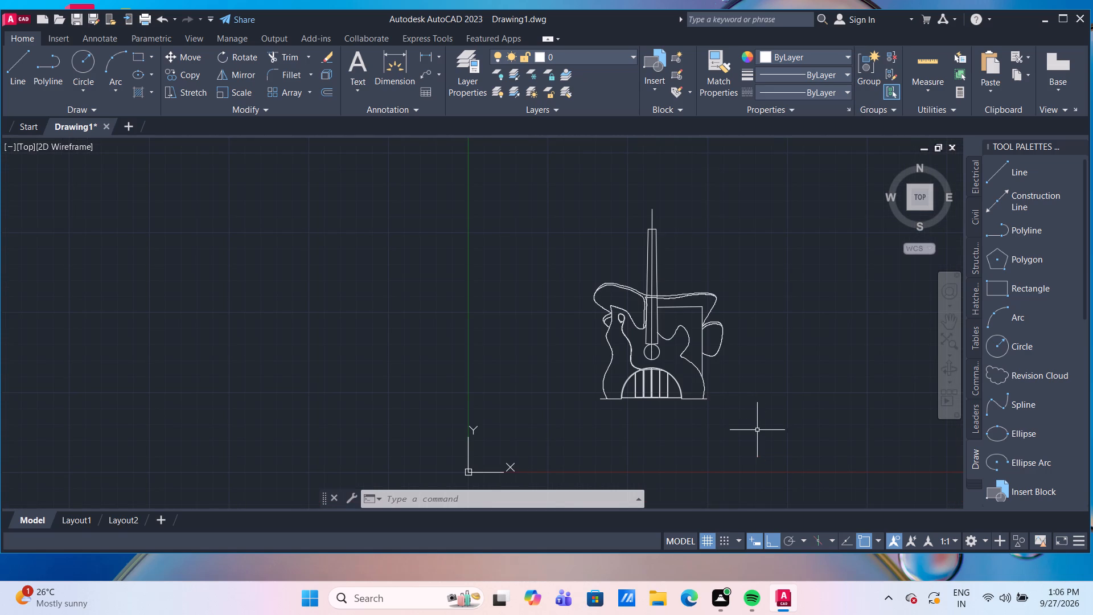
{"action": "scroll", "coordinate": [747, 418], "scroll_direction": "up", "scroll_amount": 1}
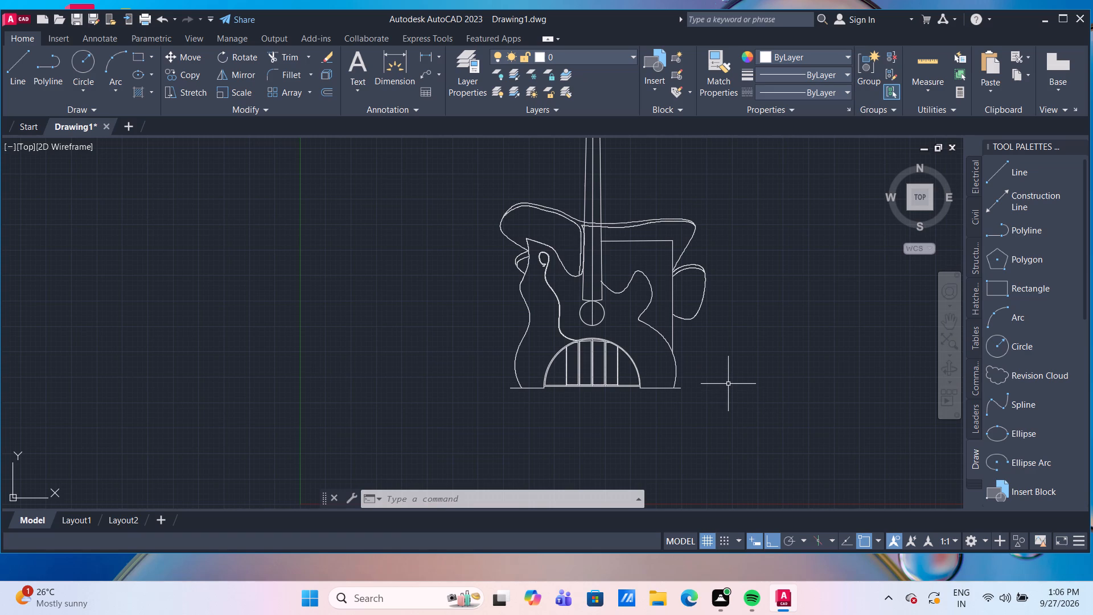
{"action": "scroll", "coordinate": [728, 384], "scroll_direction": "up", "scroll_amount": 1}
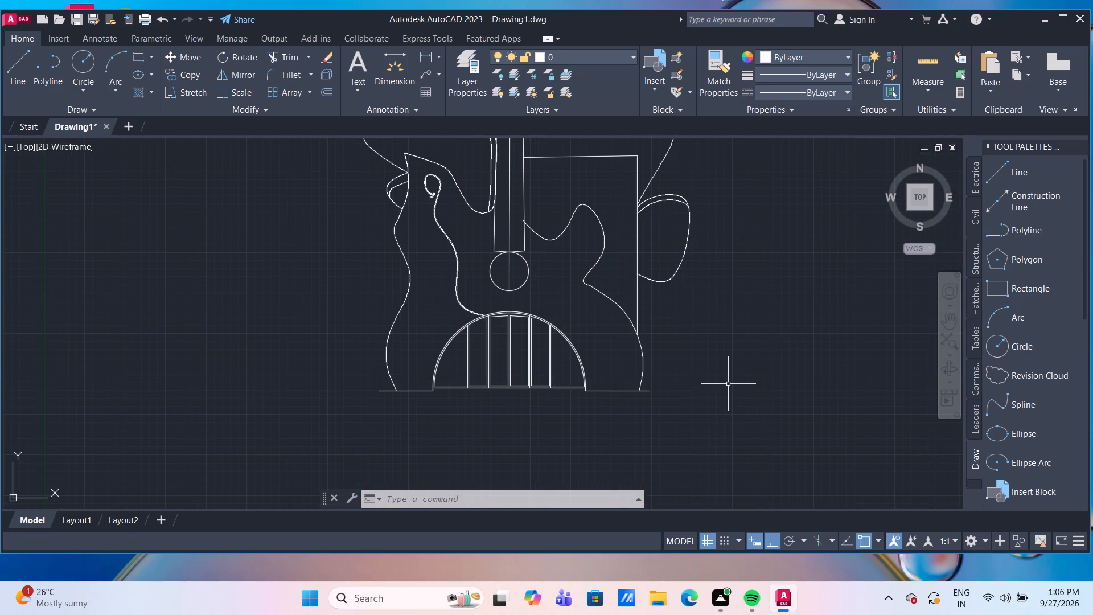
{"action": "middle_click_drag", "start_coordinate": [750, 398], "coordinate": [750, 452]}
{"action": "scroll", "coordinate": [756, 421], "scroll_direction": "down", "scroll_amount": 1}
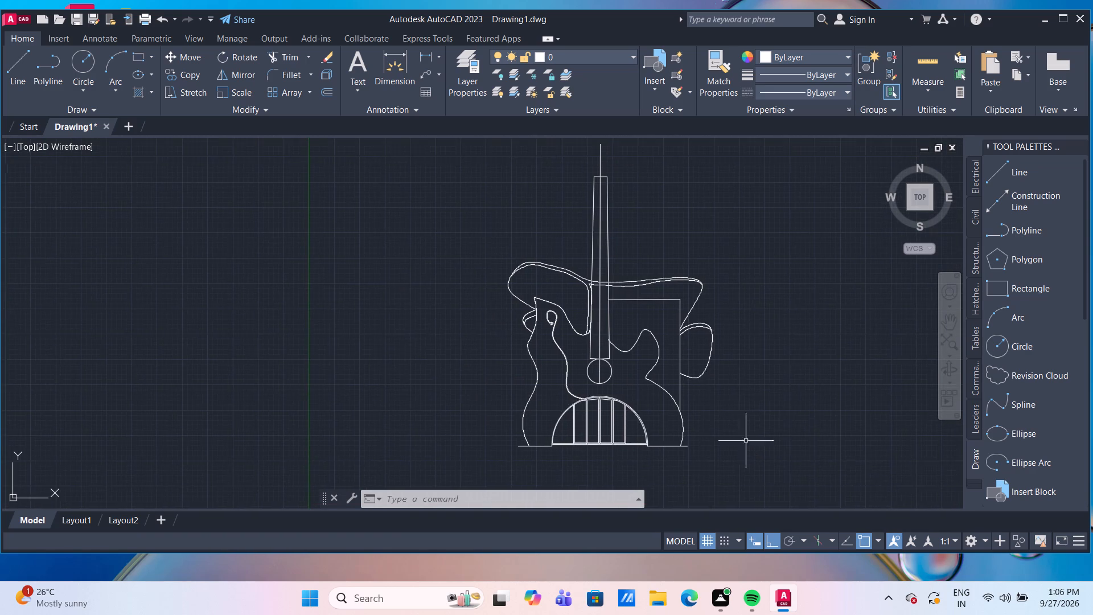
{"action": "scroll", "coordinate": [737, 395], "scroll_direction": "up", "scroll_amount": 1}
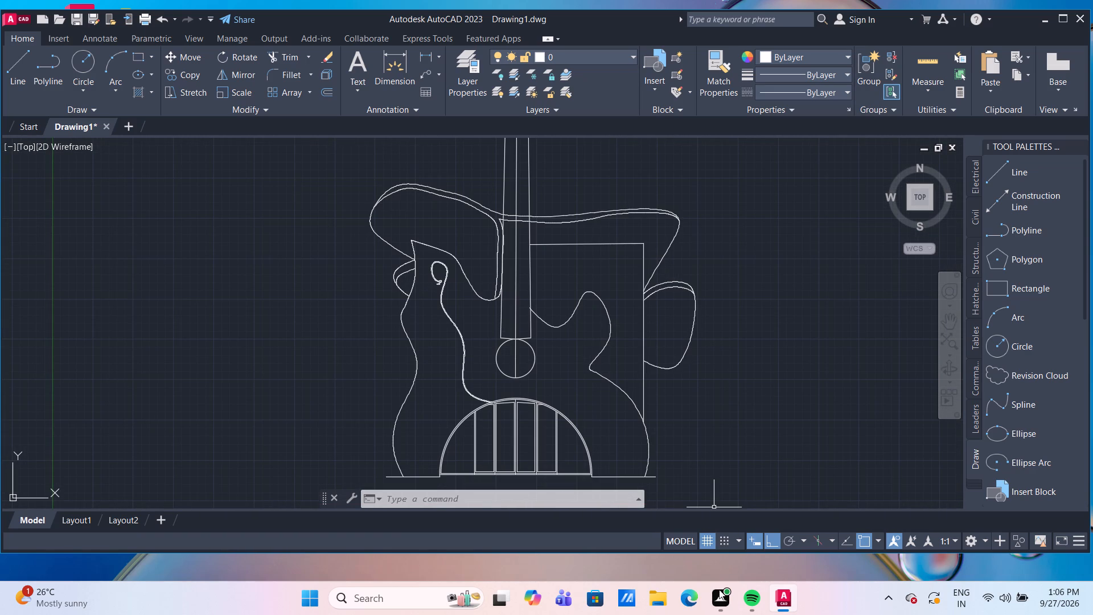
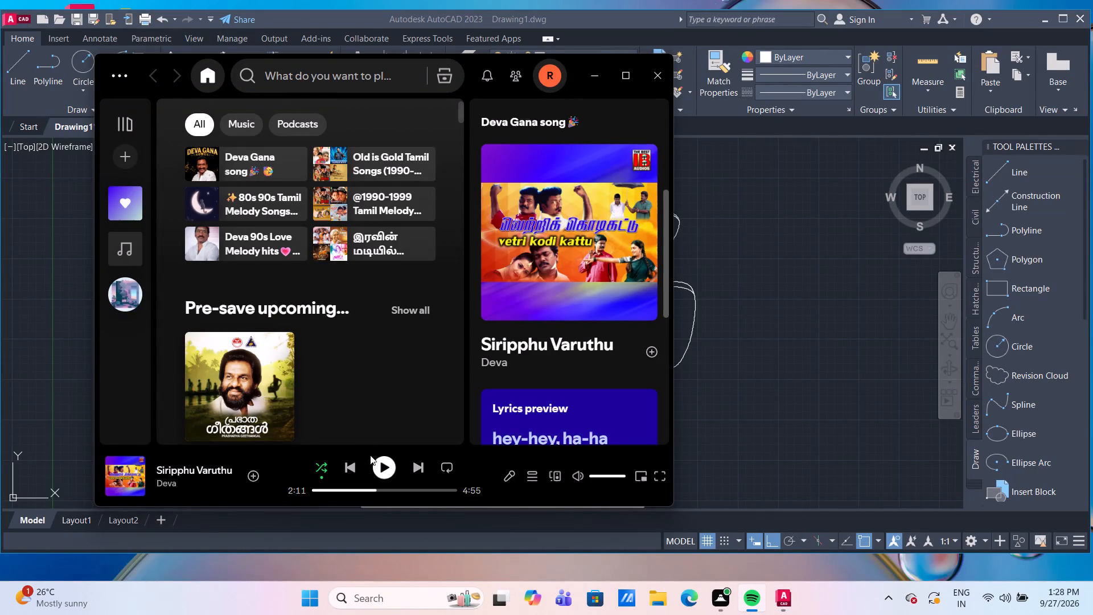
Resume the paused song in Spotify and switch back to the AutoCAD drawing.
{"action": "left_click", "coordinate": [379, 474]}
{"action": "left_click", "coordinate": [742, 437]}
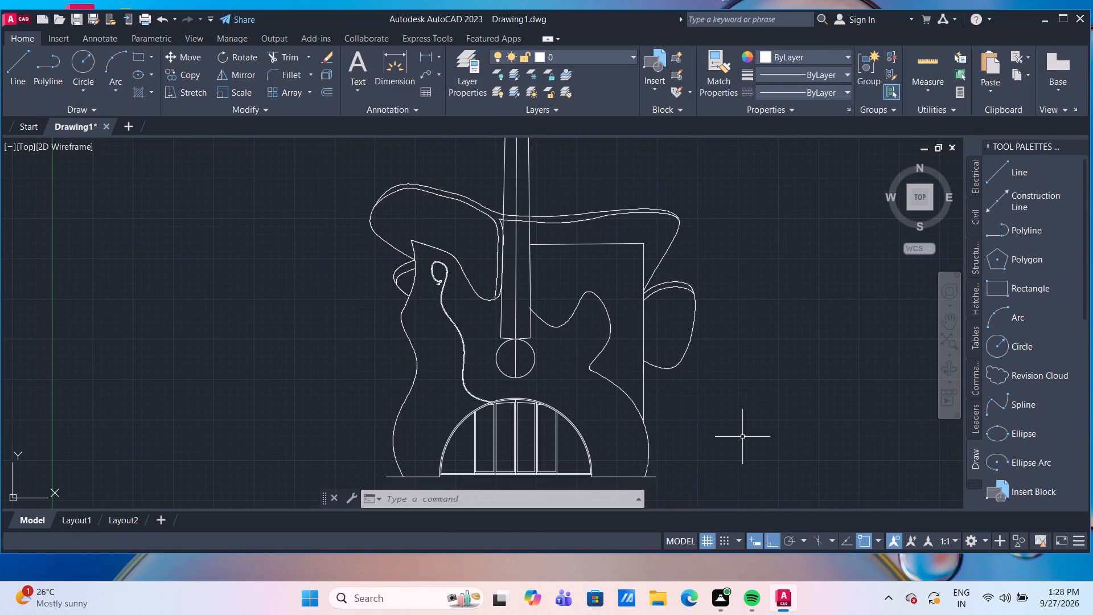
Examine the whole guitar figure and the body area around the small circle and the lower semicircle.
{"action": "scroll", "coordinate": [720, 411], "scroll_direction": "down", "scroll_amount": 1}
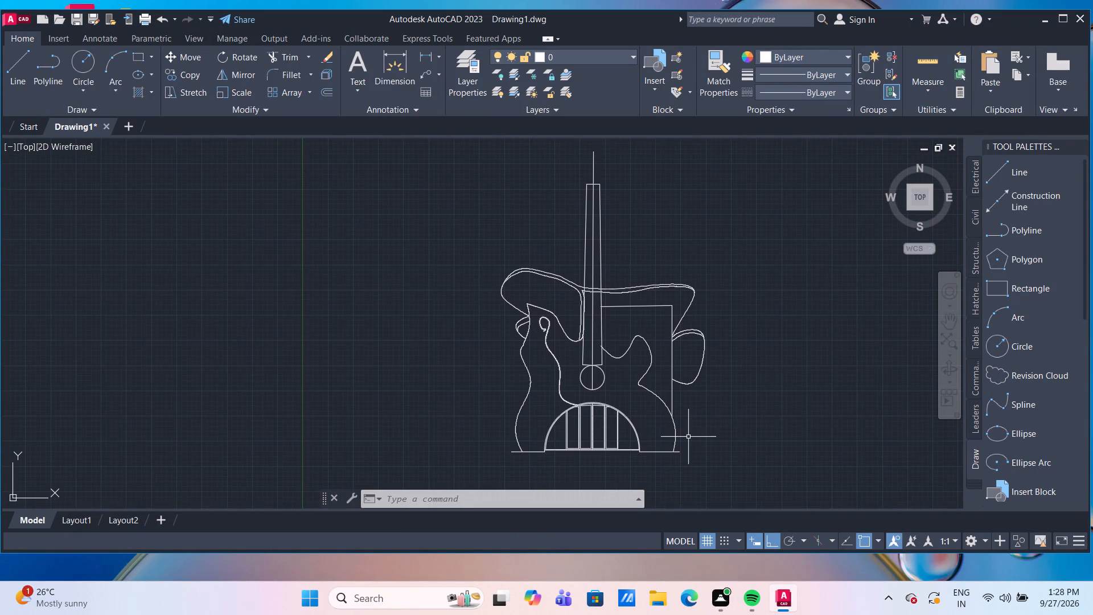
{"action": "scroll", "coordinate": [735, 442], "scroll_direction": "up", "scroll_amount": 1}
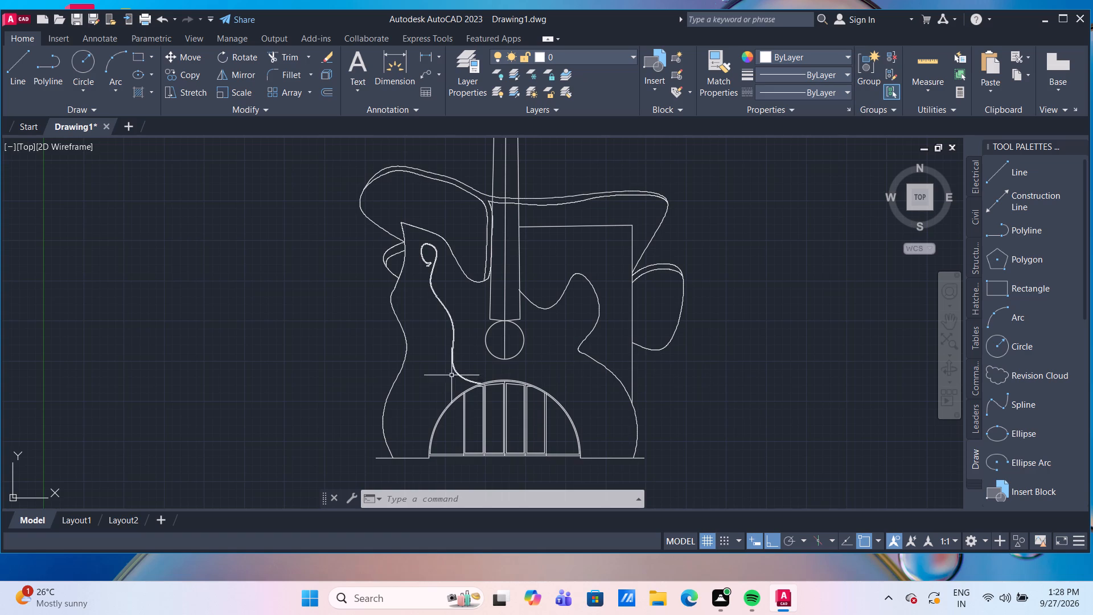
{"action": "middle_click_drag", "start_coordinate": [420, 382], "coordinate": [403, 326]}
{"action": "scroll", "coordinate": [403, 326], "scroll_direction": "up", "scroll_amount": 1}
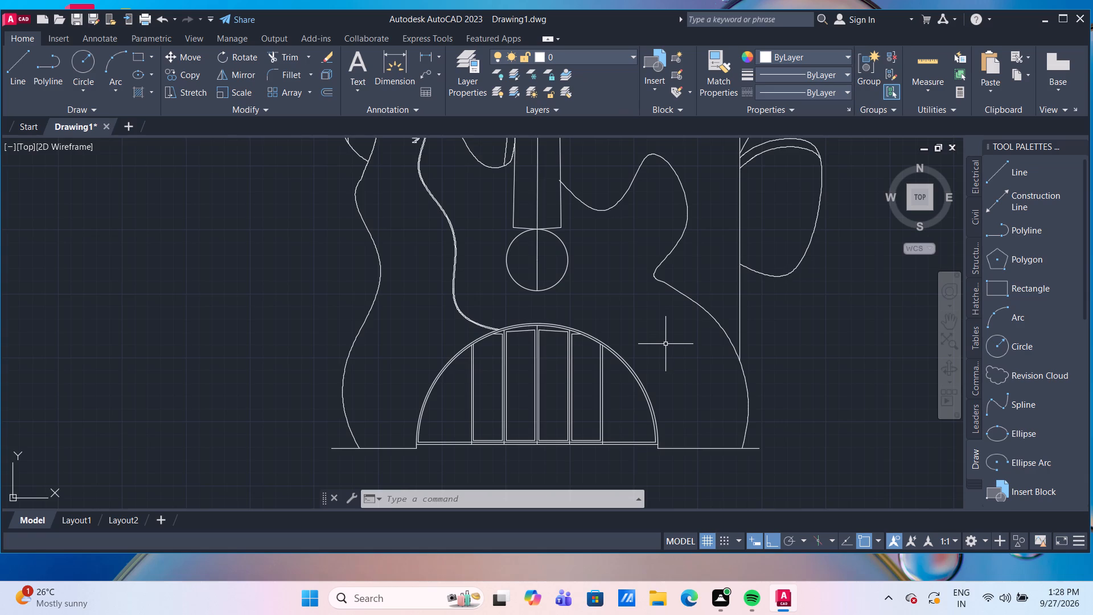
{"action": "scroll", "coordinate": [665, 344], "scroll_direction": "up", "scroll_amount": 2}
{"action": "scroll", "coordinate": [656, 323], "scroll_direction": "down", "scroll_amount": 1}
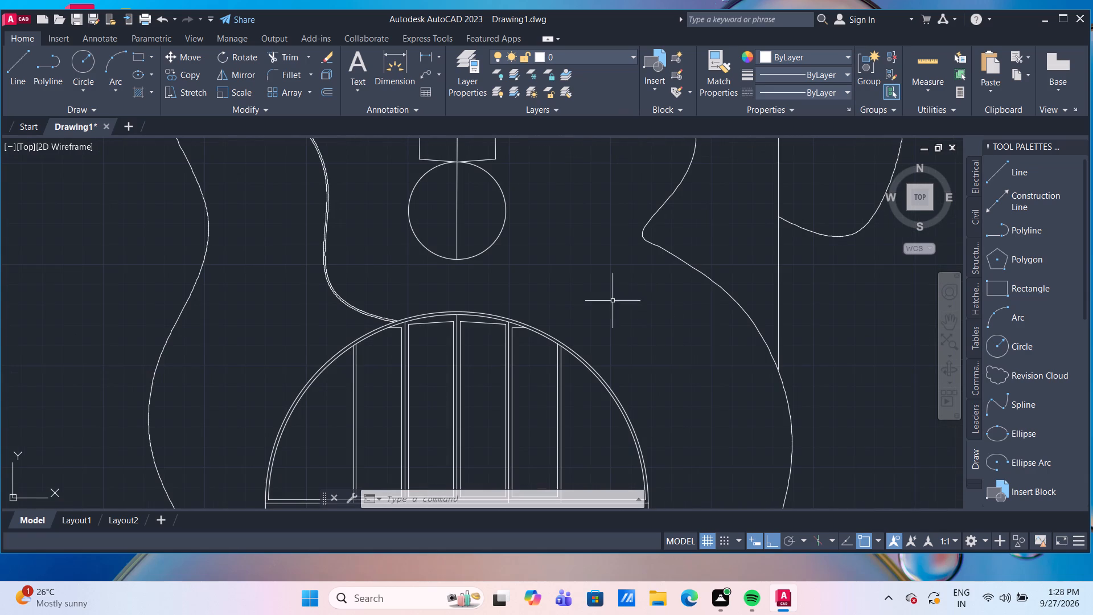
{"action": "middle_click_drag", "start_coordinate": [594, 284], "coordinate": [508, 338]}
{"action": "scroll", "coordinate": [508, 338], "scroll_direction": "down", "scroll_amount": 1}
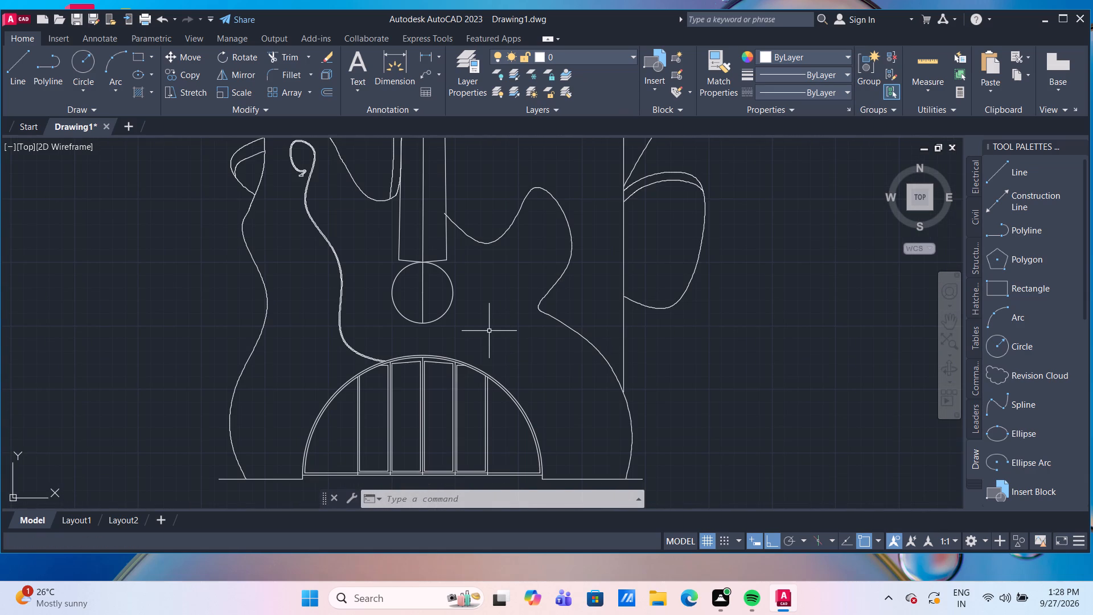
Offset the small circle below the neck outward three times in succession, 50 each, to form concentric rings.
{"action": "scroll", "coordinate": [472, 275], "scroll_direction": "up", "scroll_amount": 2}
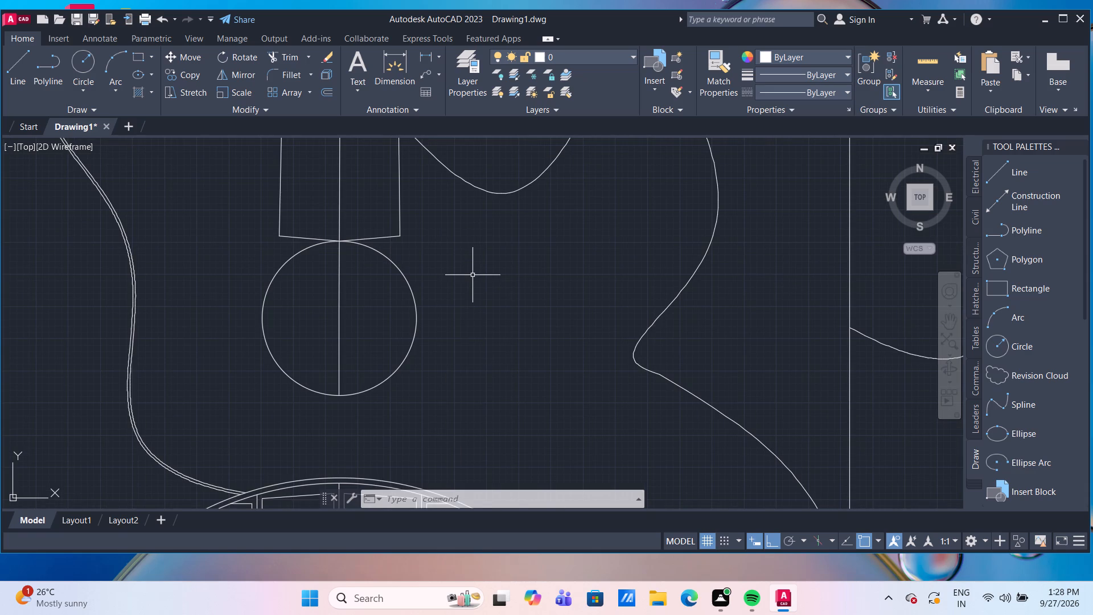
{"action": "key", "text": "o"}
{"action": "key", "text": "Return"}
{"action": "key", "text": "Return"}
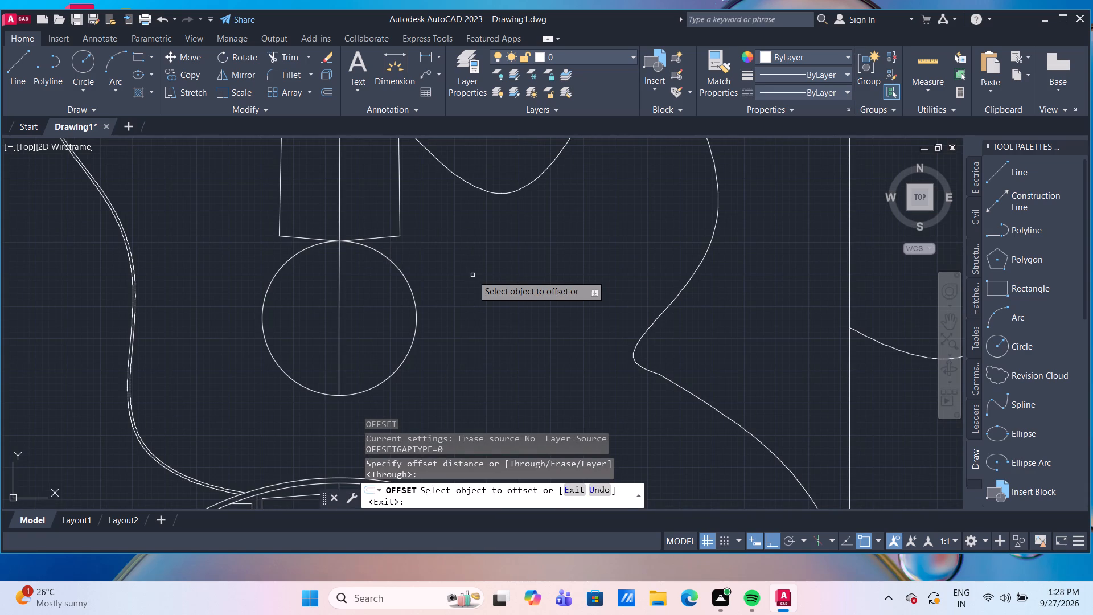
{"action": "left_click", "coordinate": [416, 301]}
{"action": "type", "text": "50"}
{"action": "key", "text": "Return"}
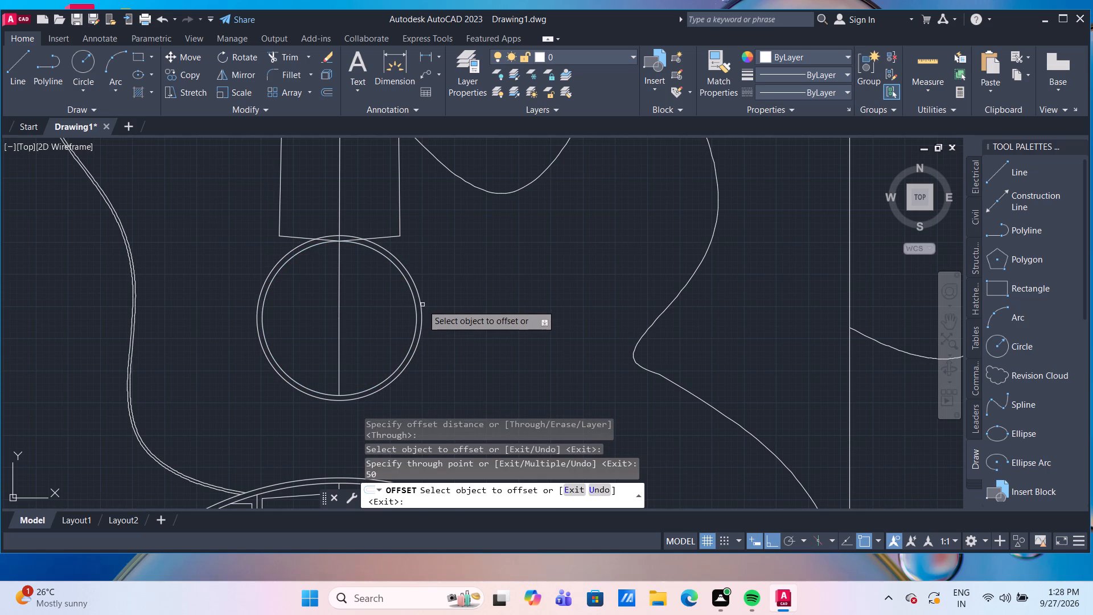
{"action": "left_click", "coordinate": [421, 305]}
{"action": "type", "text": "50"}
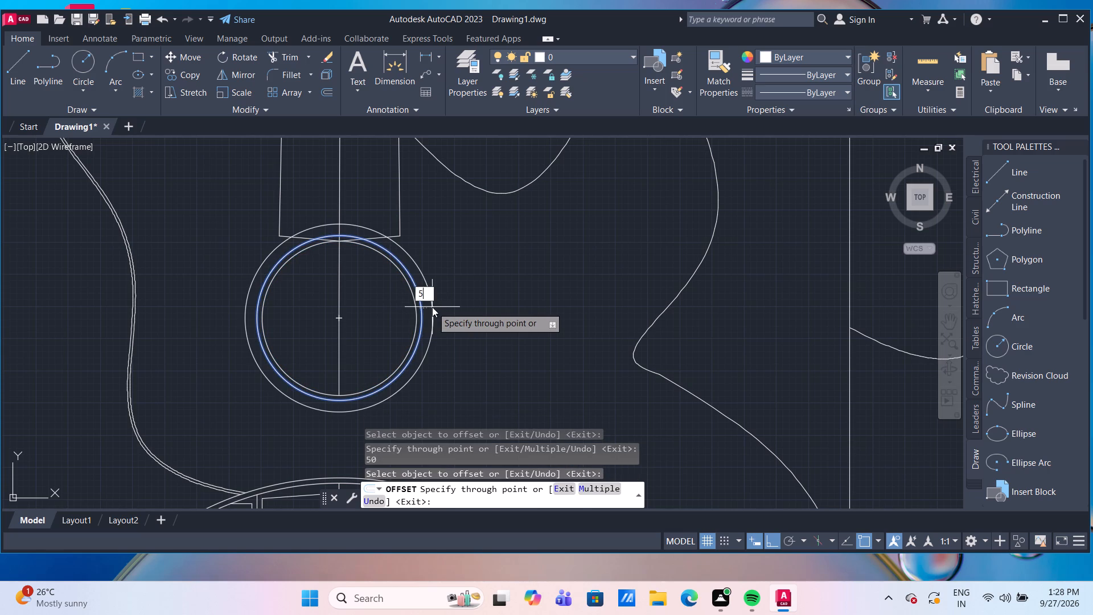
{"action": "key", "text": "Return"}
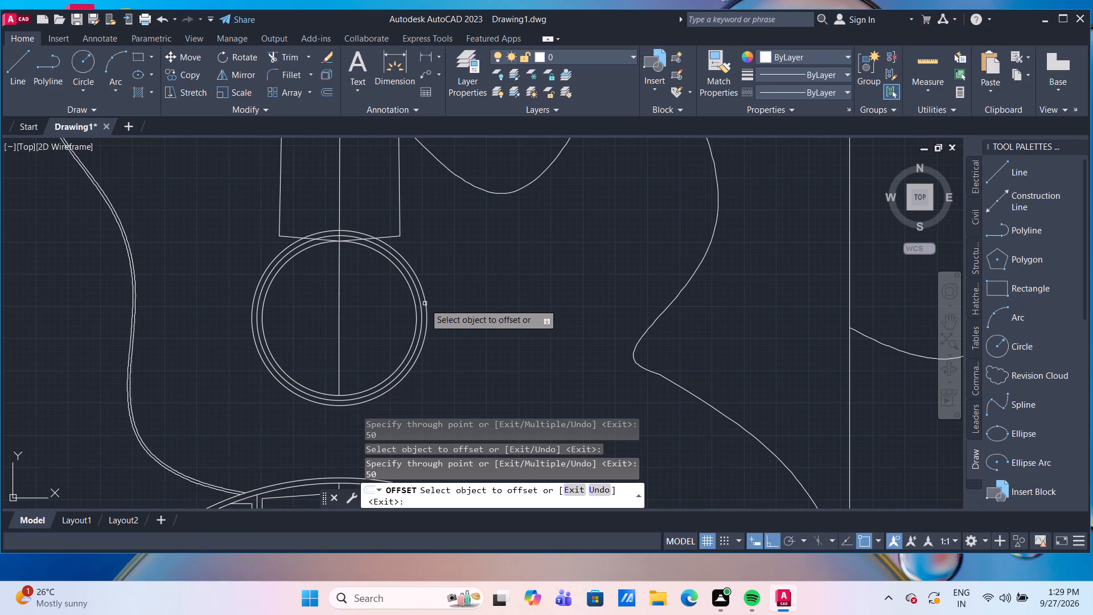
{"action": "left_click", "coordinate": [428, 306]}
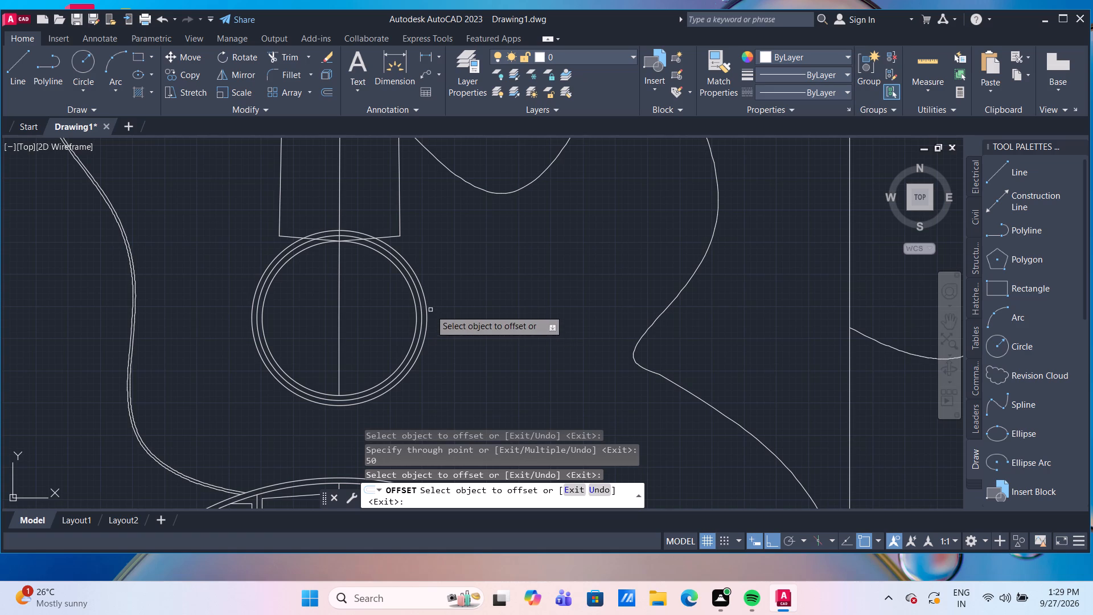
{"action": "left_click", "coordinate": [426, 308]}
{"action": "type", "text": "50"}
{"action": "key", "text": "Return"}
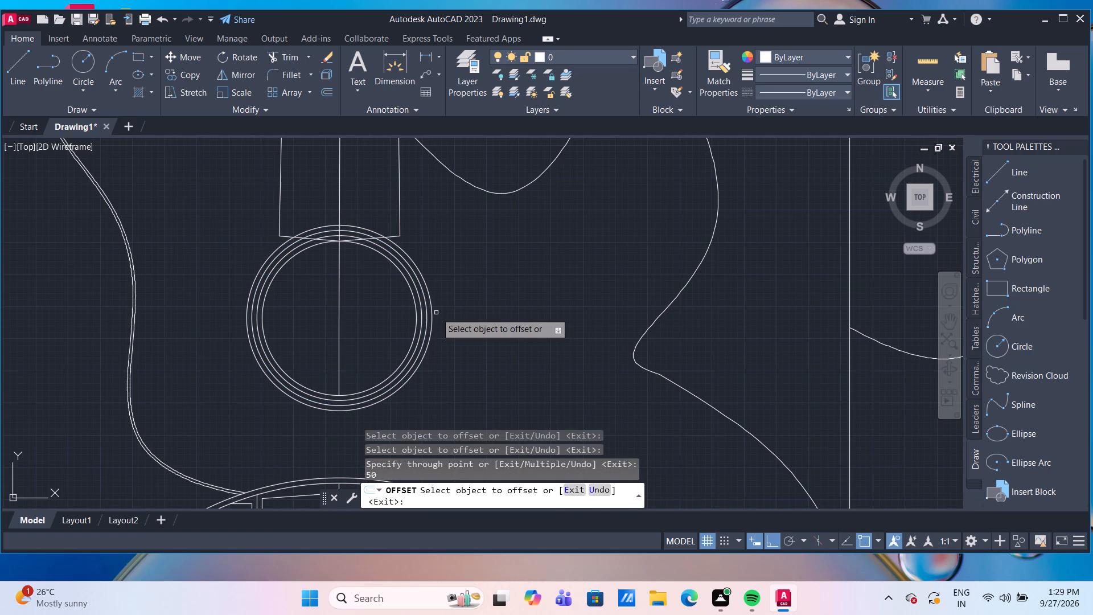
With Ortho off, draw a spline from the rings' upper right edge, bulging around their right side and ending inside the circle's lower part.
{"action": "left_click", "coordinate": [1034, 408]}
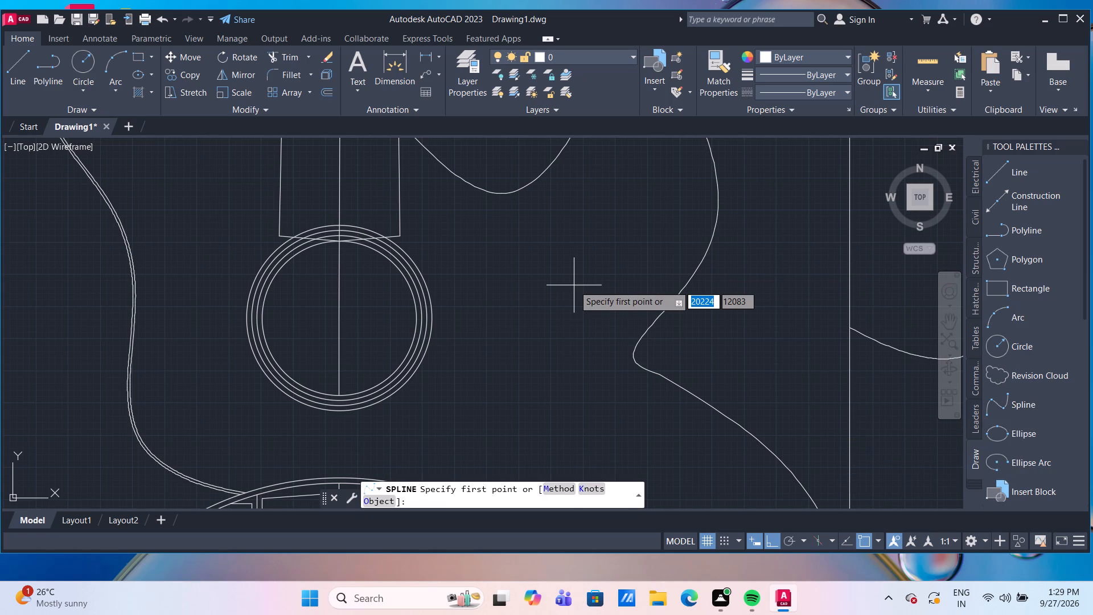
{"action": "left_click", "coordinate": [383, 236]}
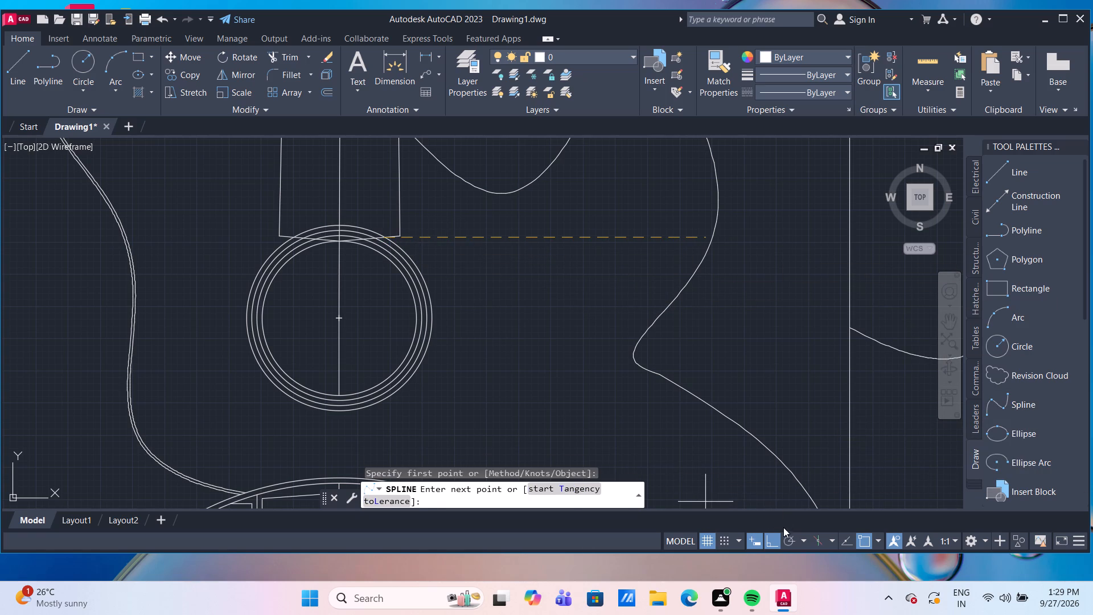
{"action": "left_click_drag", "start_coordinate": [775, 544], "coordinate": [771, 539]}
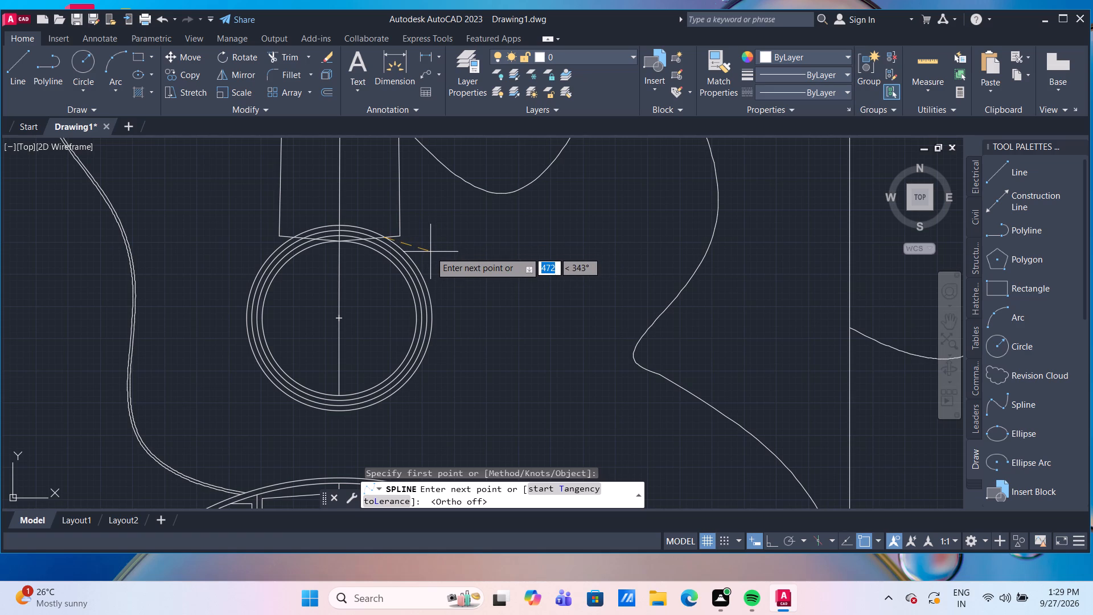
{"action": "left_click", "coordinate": [430, 252]}
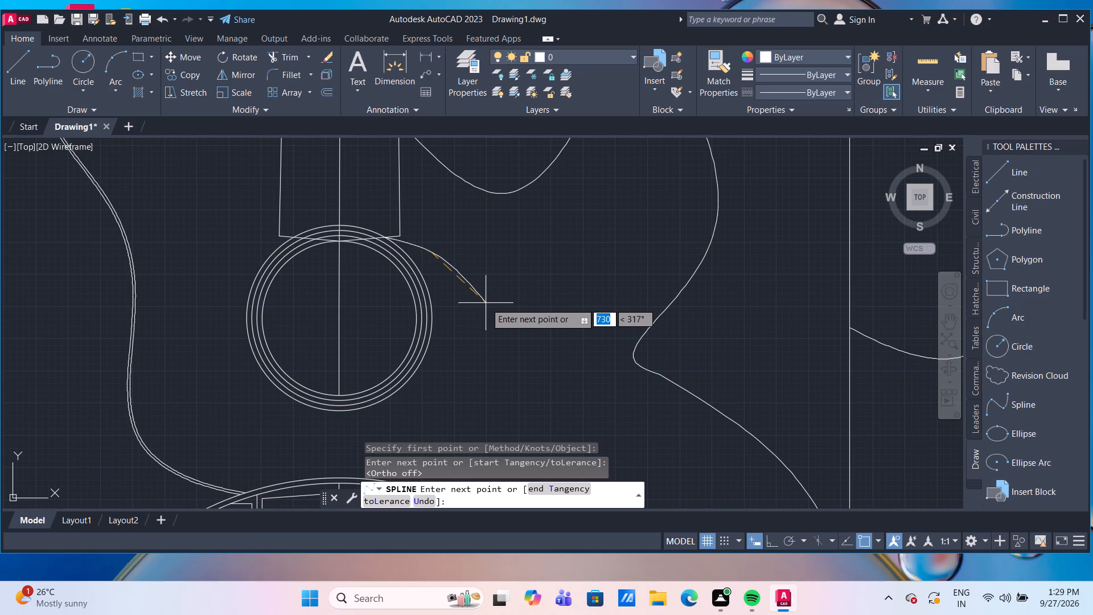
{"action": "left_click", "coordinate": [487, 302]}
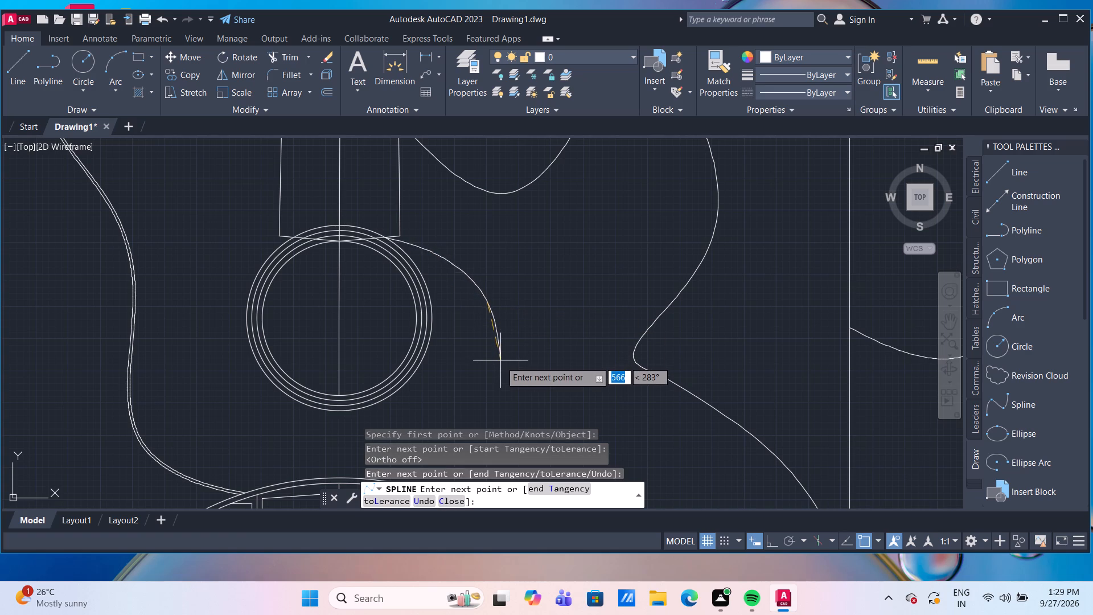
{"action": "left_click", "coordinate": [500, 361]}
{"action": "scroll", "coordinate": [494, 387], "scroll_direction": "down", "scroll_amount": 1}
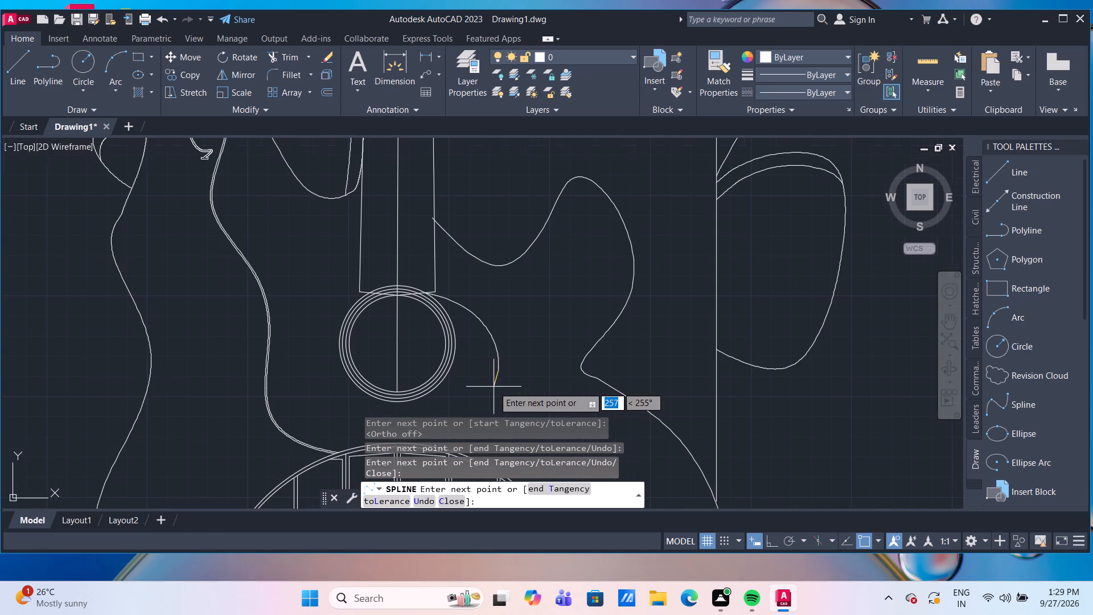
{"action": "middle_click_drag", "start_coordinate": [488, 386], "coordinate": [498, 270]}
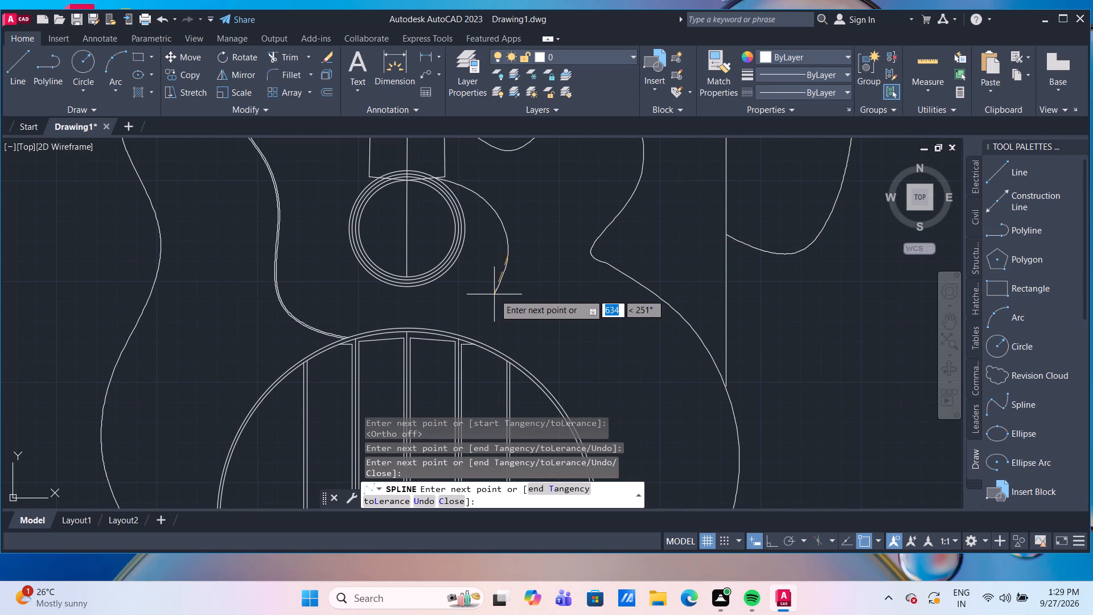
{"action": "left_click", "coordinate": [496, 289]}
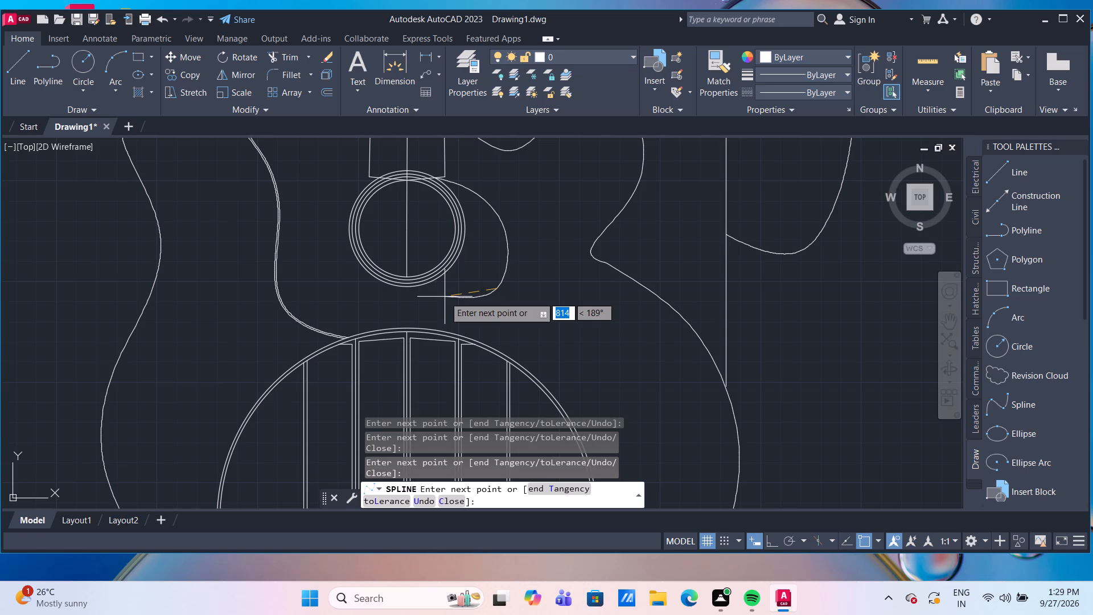
{"action": "left_click", "coordinate": [445, 297]}
{"action": "scroll", "coordinate": [445, 297], "scroll_direction": "up", "scroll_amount": 2}
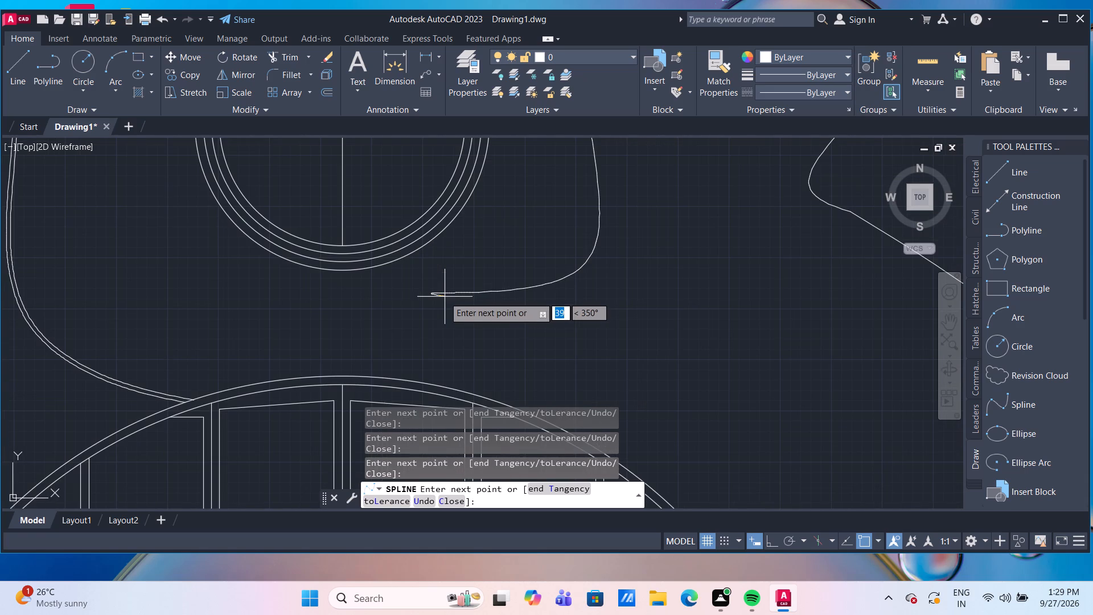
{"action": "left_click", "coordinate": [407, 260]}
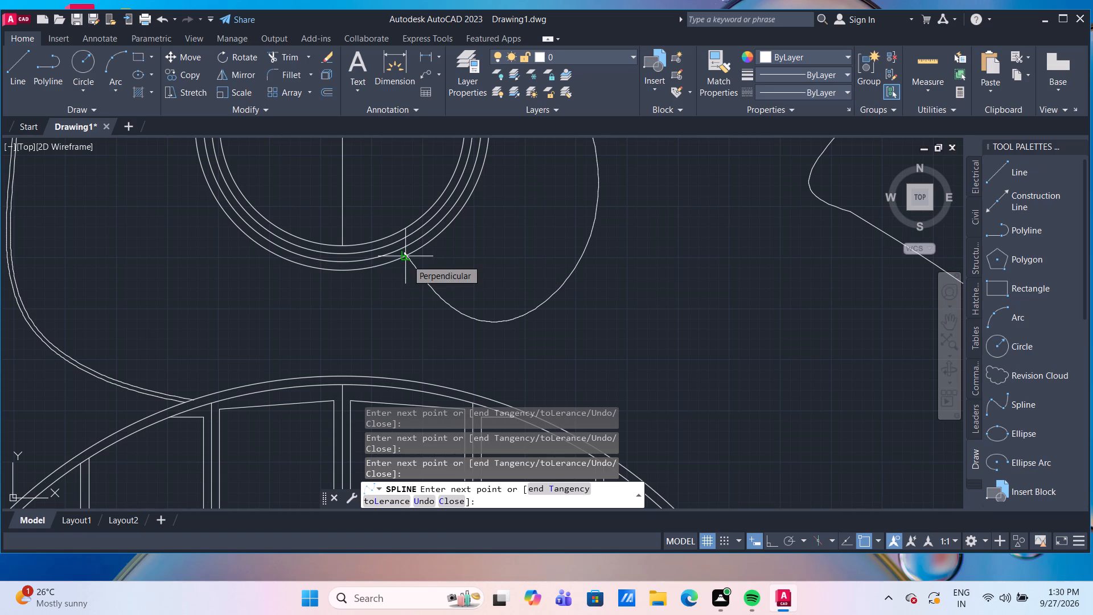
{"action": "left_click", "coordinate": [379, 186]}
{"action": "key", "text": "Return"}
Trim the new spline's lower end where it crosses the rings and erase the leftover piece inside the circle.
{"action": "scroll", "coordinate": [561, 268], "scroll_direction": "down", "scroll_amount": 2}
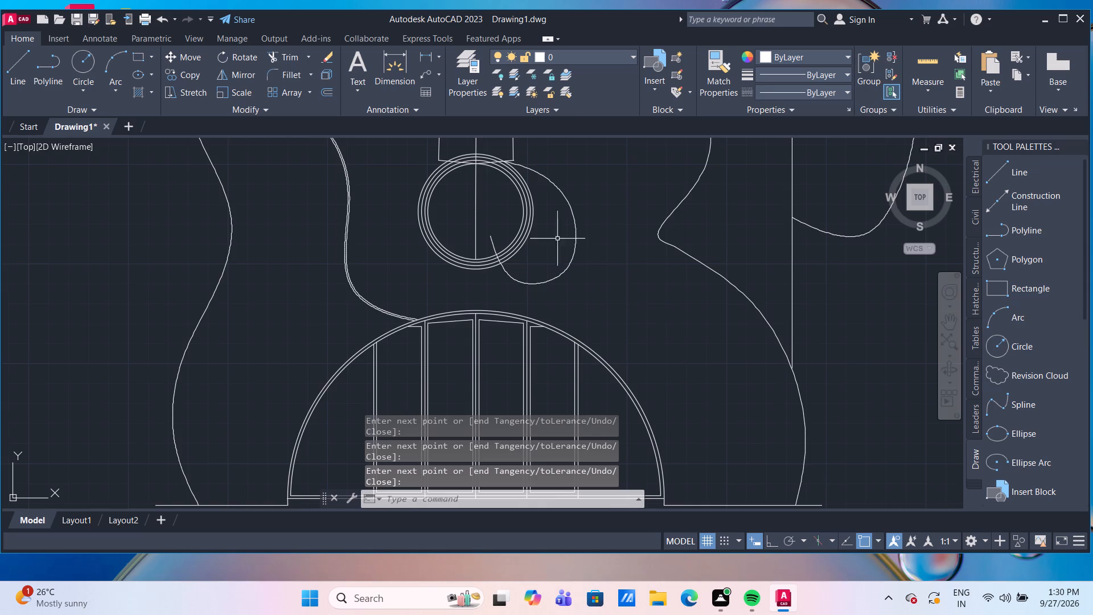
{"action": "scroll", "coordinate": [520, 219], "scroll_direction": "up", "scroll_amount": 2}
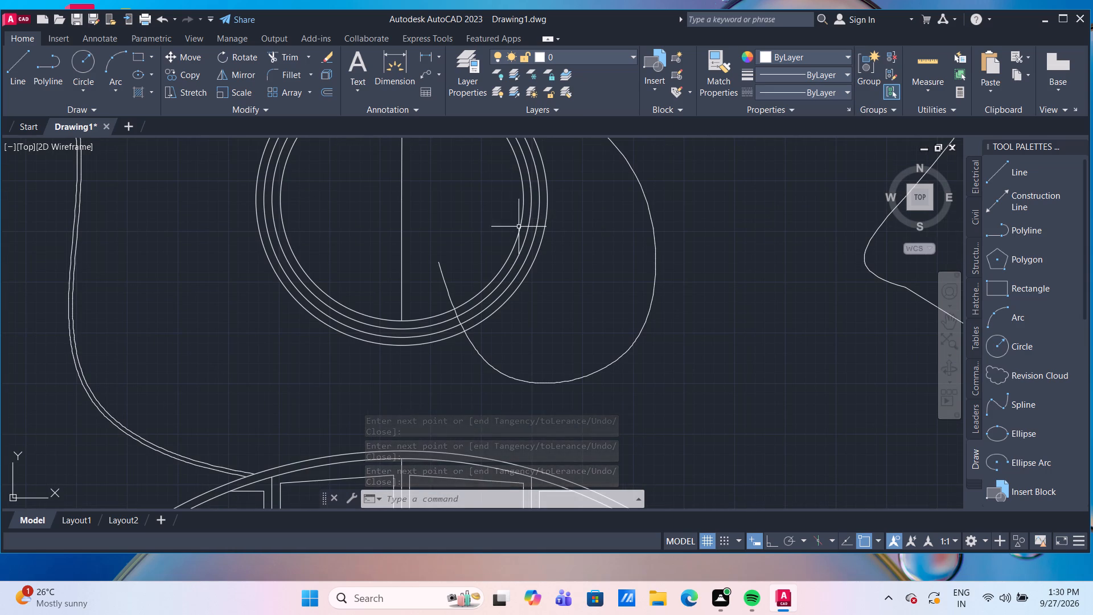
{"action": "scroll", "coordinate": [456, 264], "scroll_direction": "up", "scroll_amount": 2}
{"action": "middle_click_drag", "start_coordinate": [461, 277], "coordinate": [439, 243]}
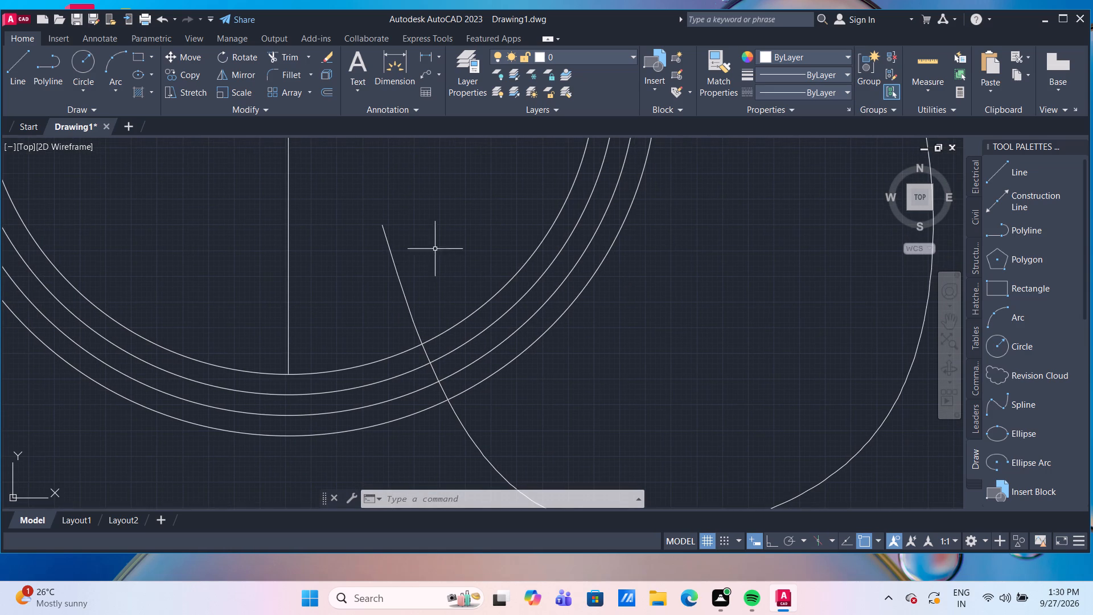
{"action": "type", "text": "TR"}
{"action": "key", "text": "Return"}
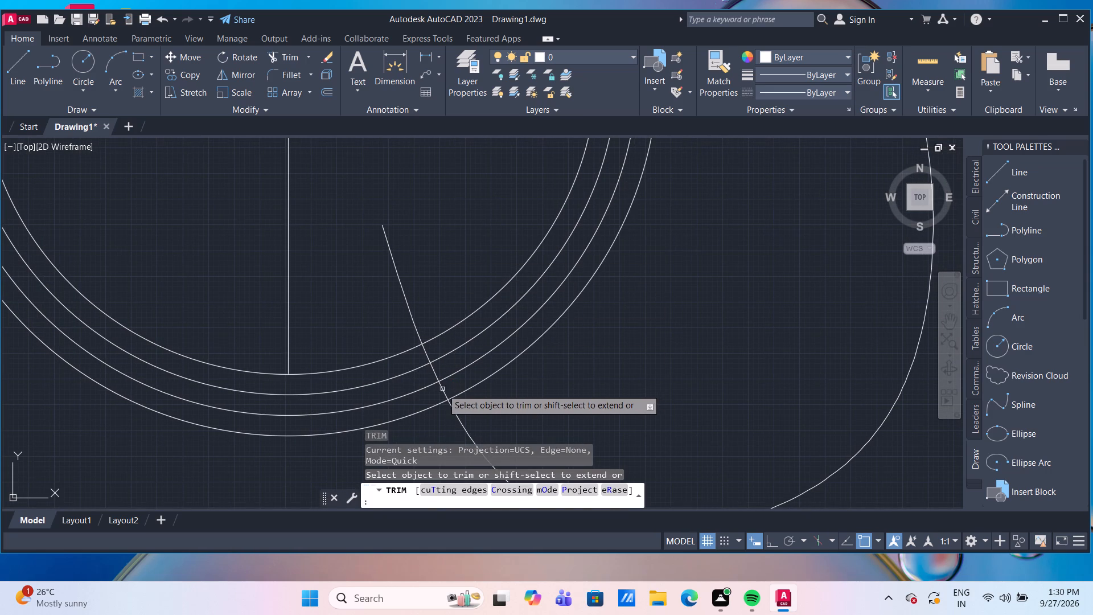
{"action": "left_click", "coordinate": [442, 390]}
{"action": "scroll", "coordinate": [764, 364], "scroll_direction": "down", "scroll_amount": 3}
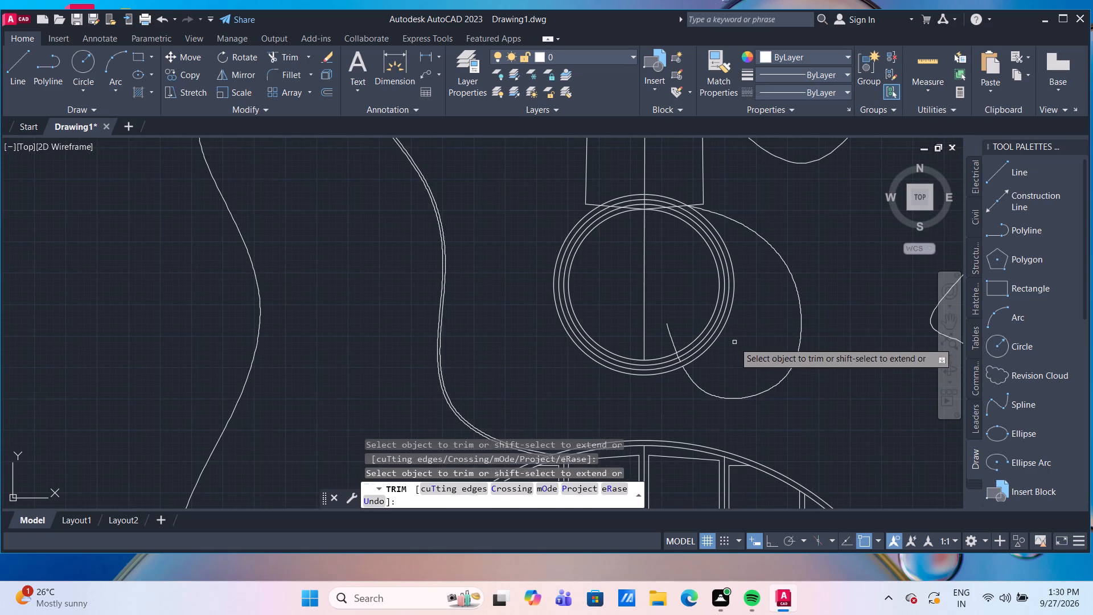
{"action": "key", "text": "Escape"}
{"action": "left_click", "coordinate": [667, 328]}
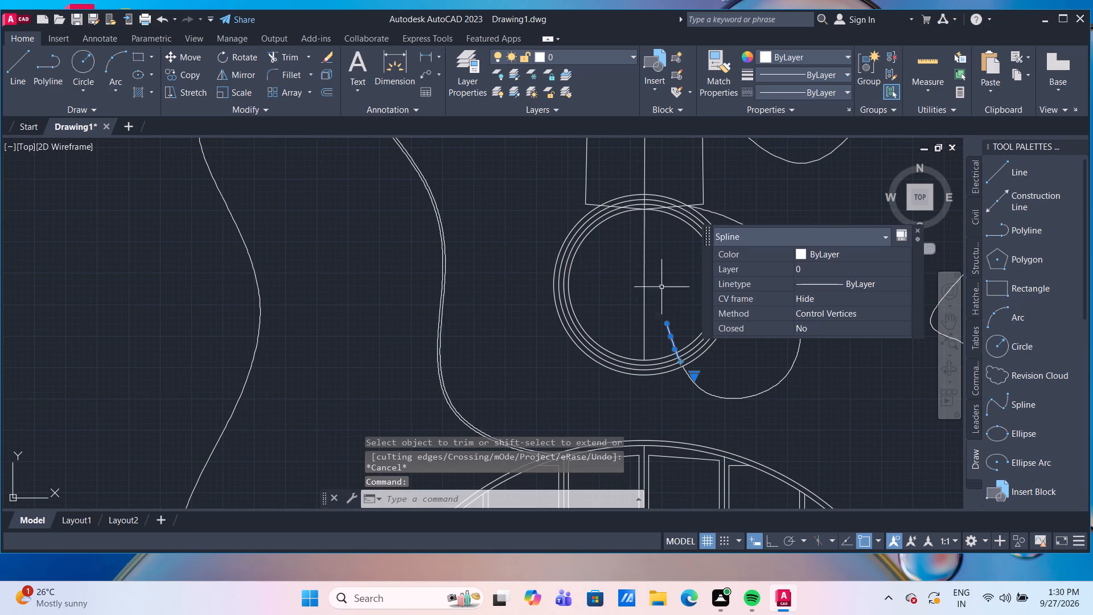
{"action": "key", "text": "Delete"}
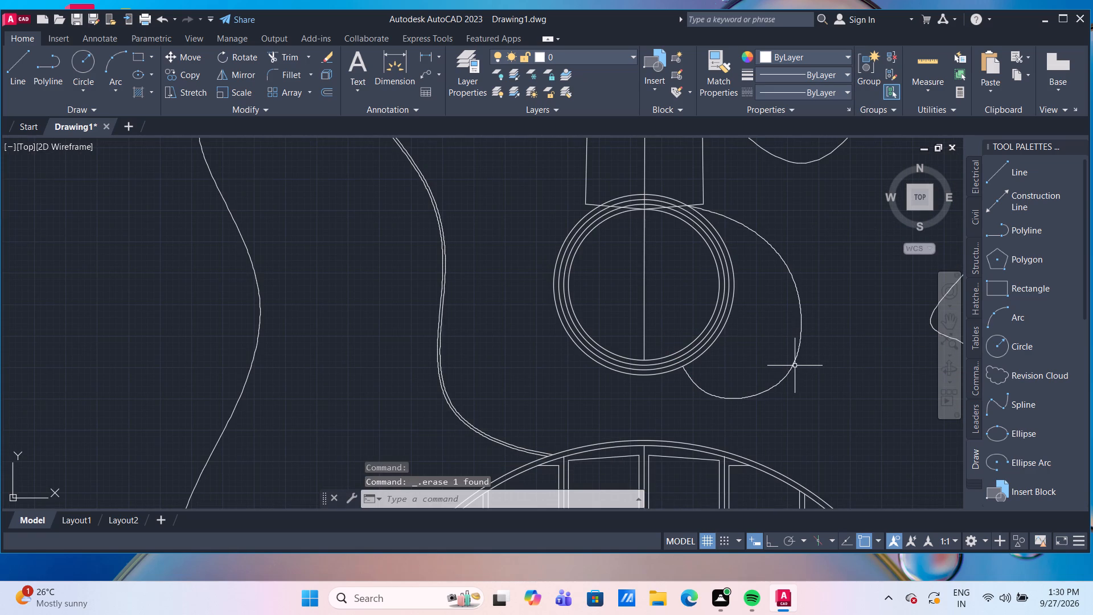
Open DesignCenter to show the block collection of Landscaping.dwg.
{"action": "scroll", "coordinate": [791, 370], "scroll_direction": "up", "scroll_amount": 1}
{"action": "middle_click_drag", "start_coordinate": [762, 352], "coordinate": [627, 296]}
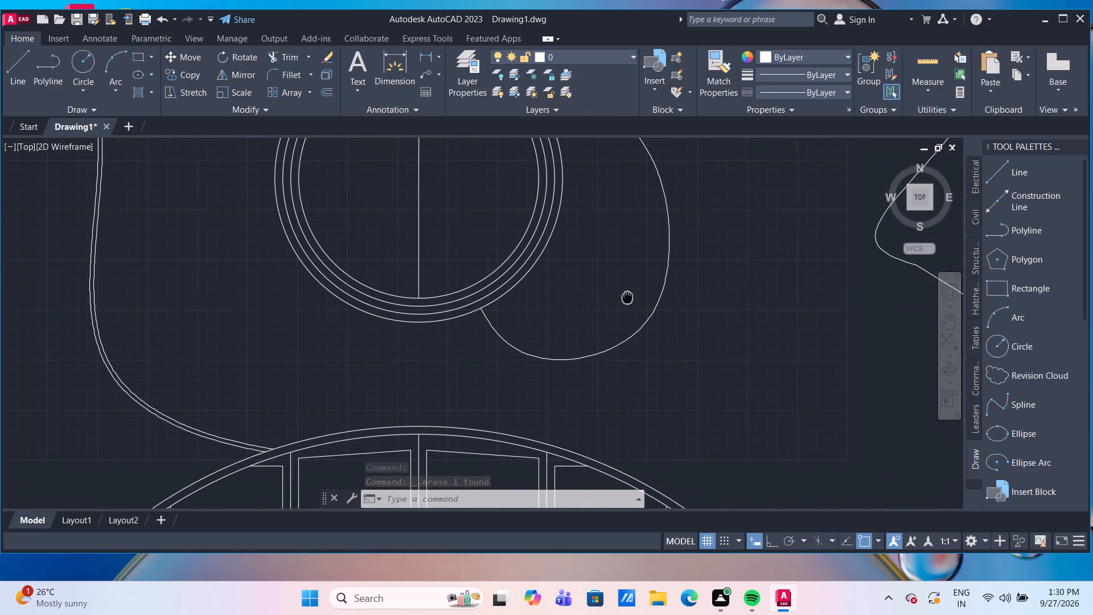
{"action": "middle_click_drag", "start_coordinate": [627, 296], "coordinate": [618, 299]}
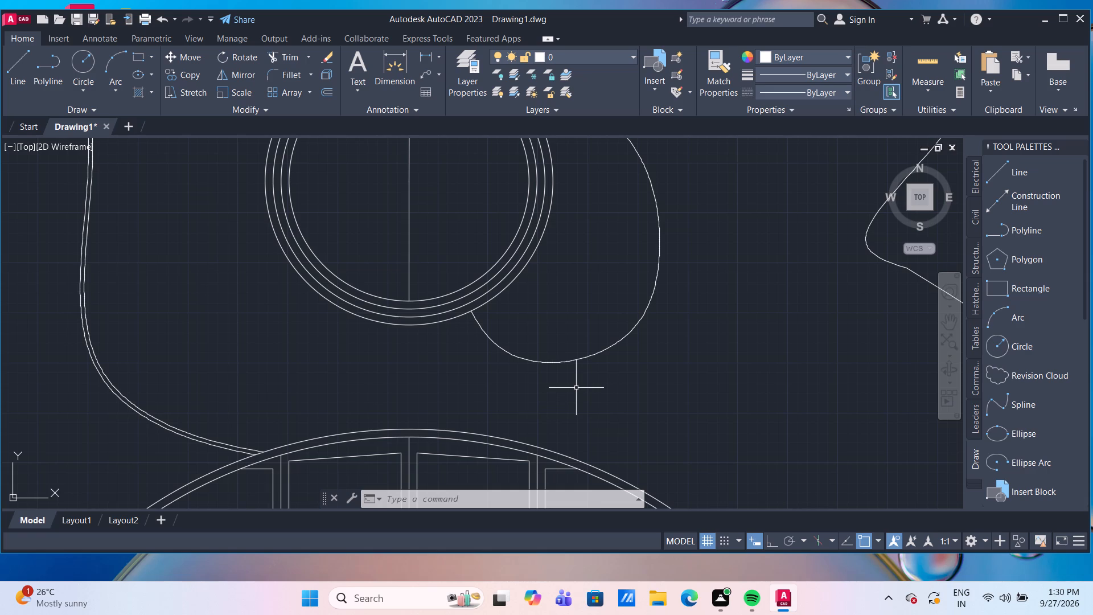
{"action": "type", "text": "DC"}
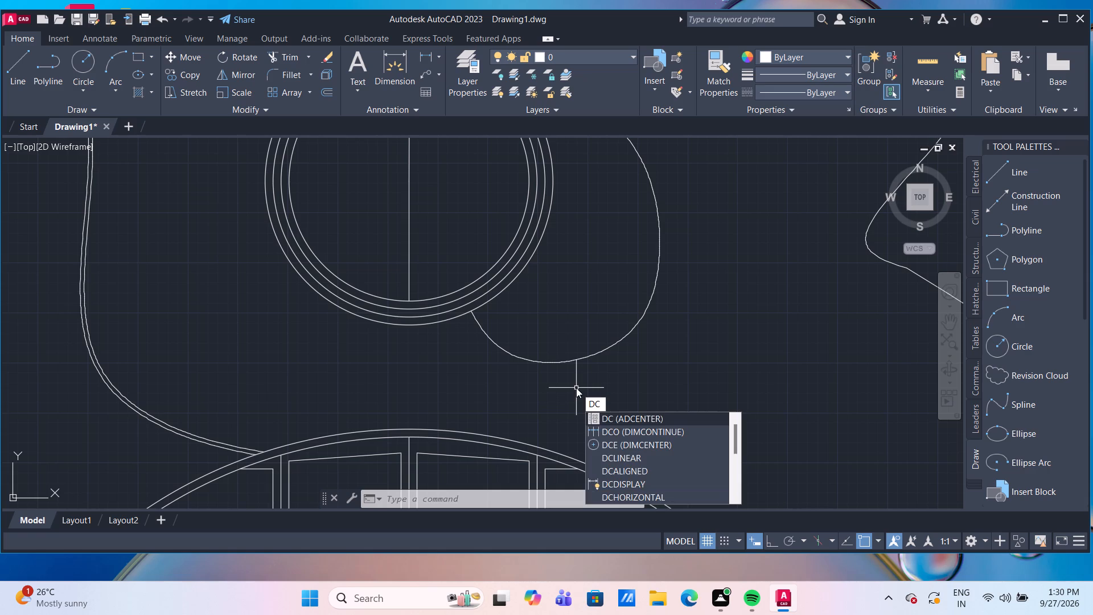
{"action": "key", "text": "Return"}
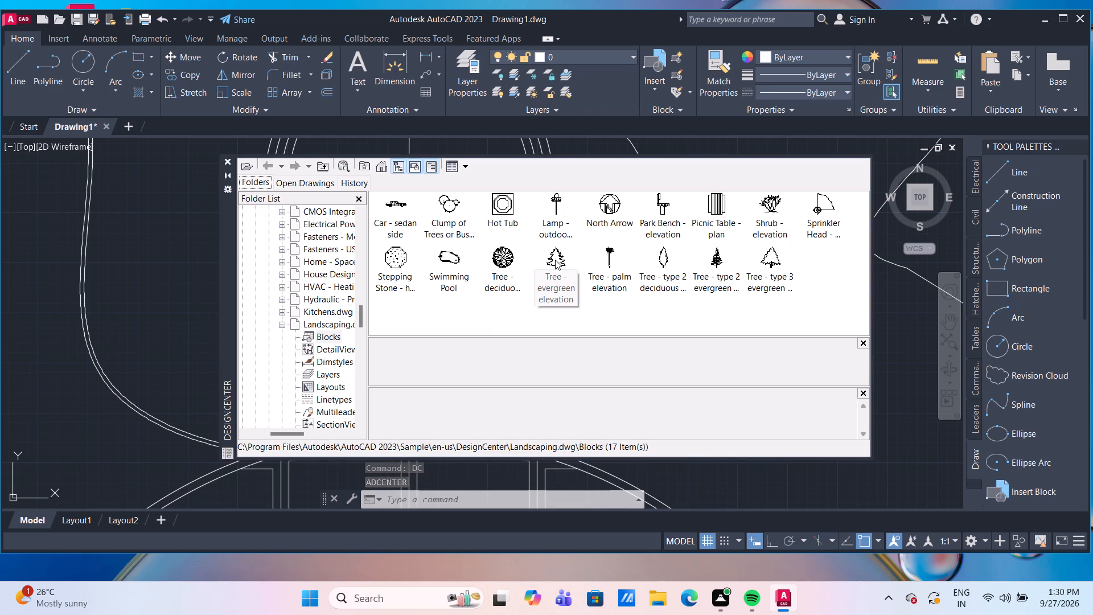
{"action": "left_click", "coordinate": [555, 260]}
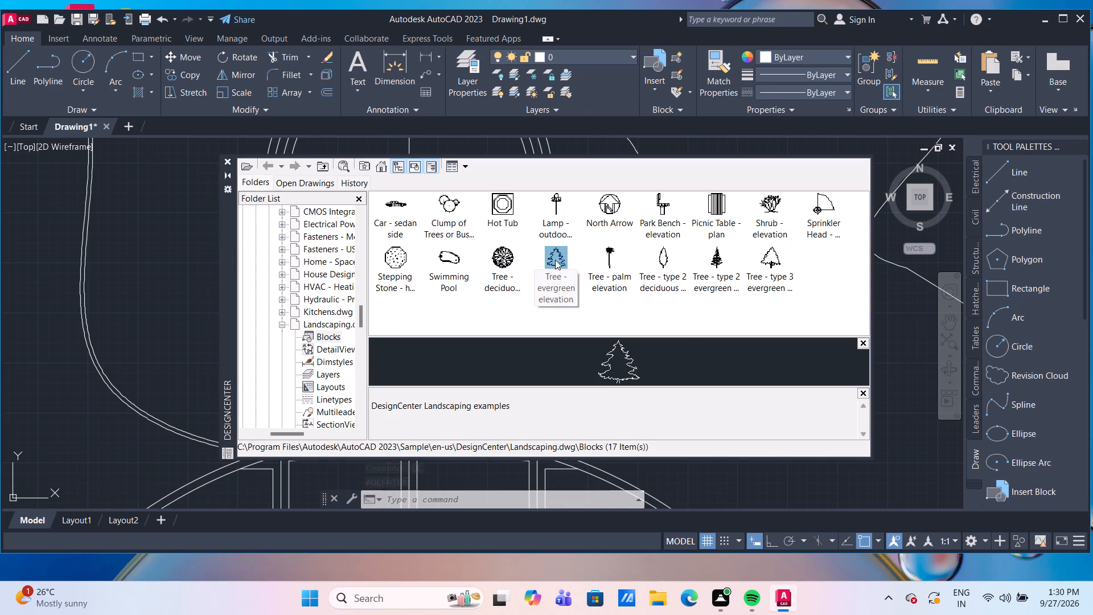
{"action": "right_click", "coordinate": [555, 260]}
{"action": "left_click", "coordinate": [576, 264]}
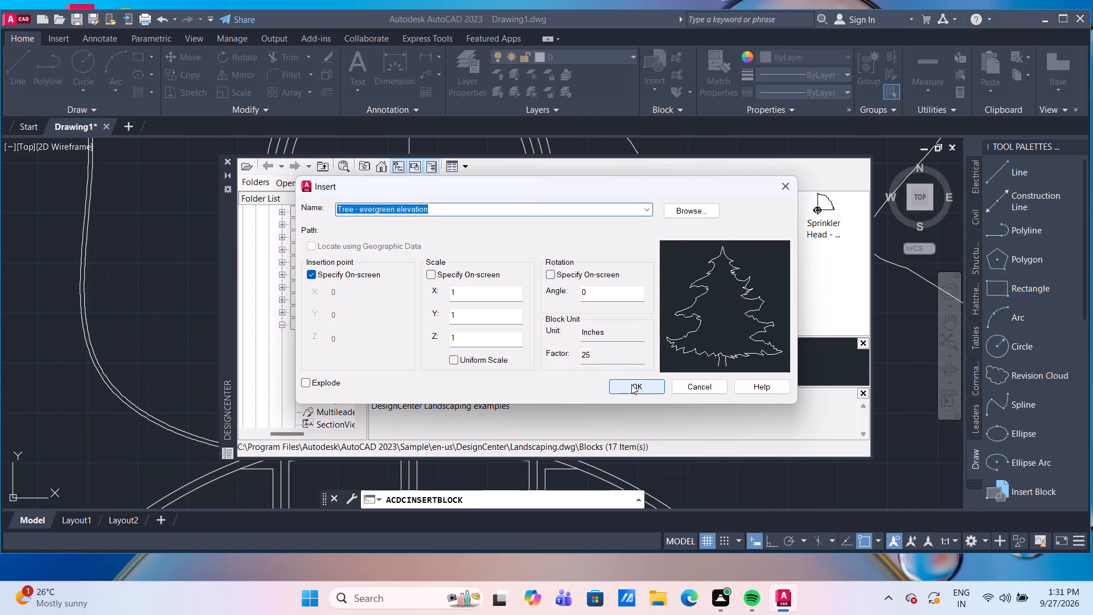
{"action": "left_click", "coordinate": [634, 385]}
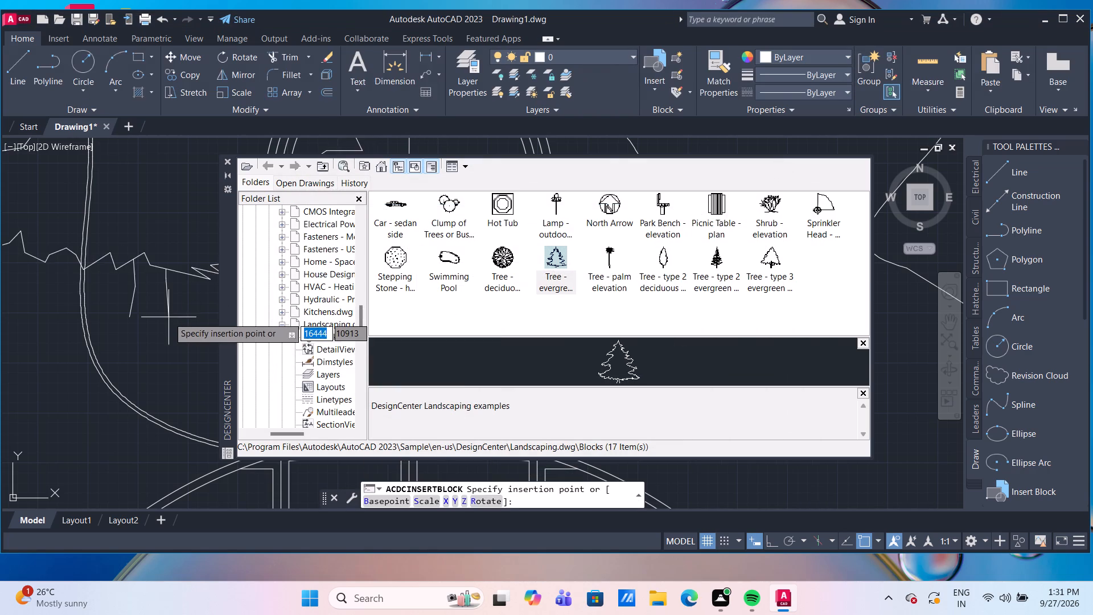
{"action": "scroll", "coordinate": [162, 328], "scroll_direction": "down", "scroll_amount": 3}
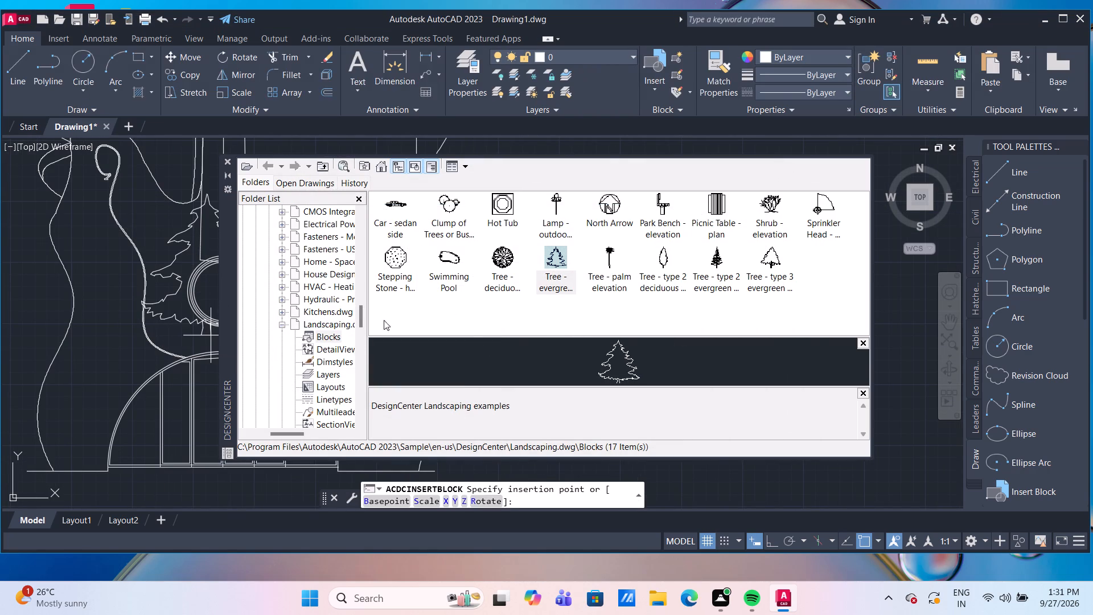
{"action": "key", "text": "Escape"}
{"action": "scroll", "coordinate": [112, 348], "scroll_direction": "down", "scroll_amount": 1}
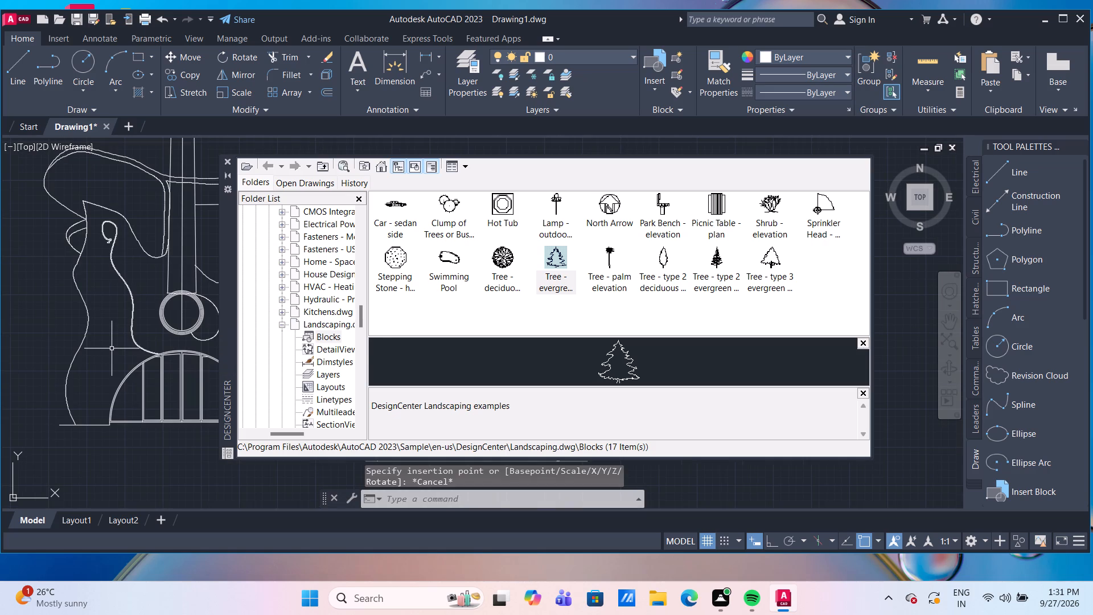
Open the insertion settings for the Tree - evergreen elevation block.
{"action": "right_click", "coordinate": [548, 267]}
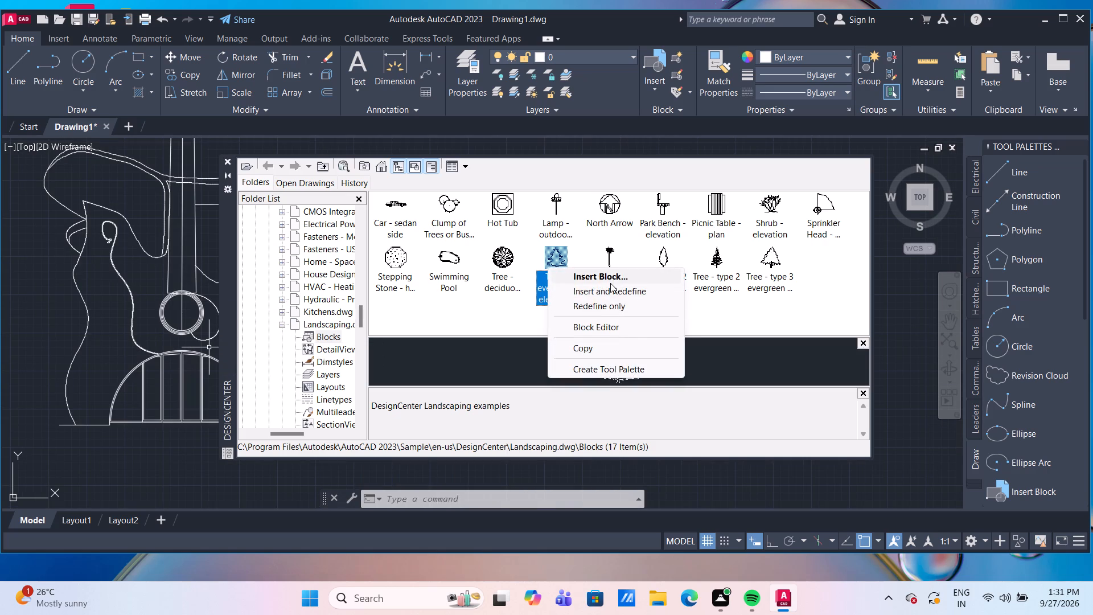
{"action": "left_click", "coordinate": [614, 276]}
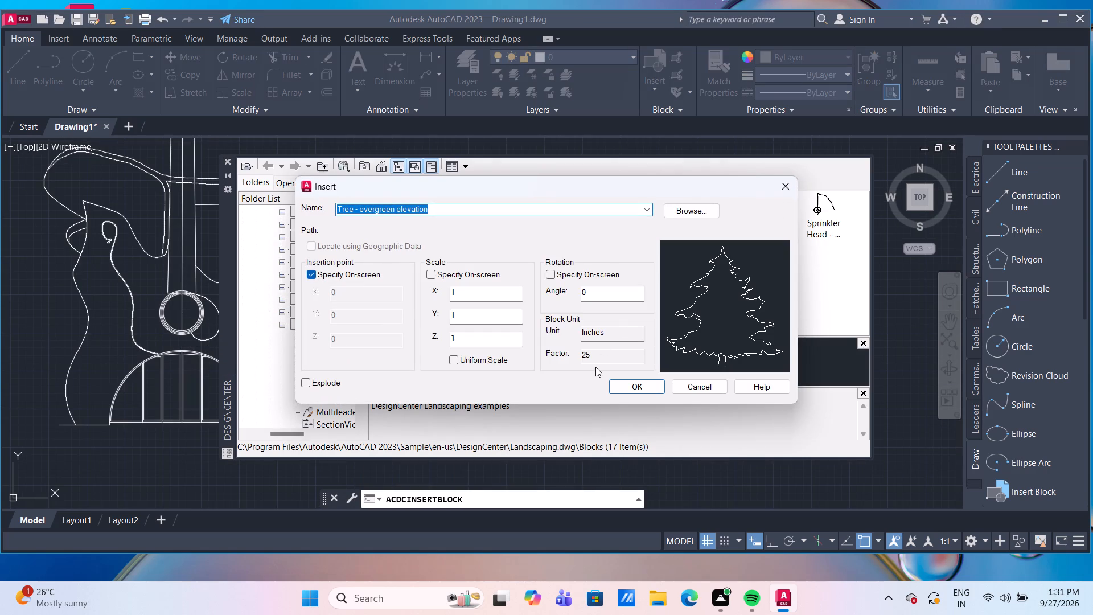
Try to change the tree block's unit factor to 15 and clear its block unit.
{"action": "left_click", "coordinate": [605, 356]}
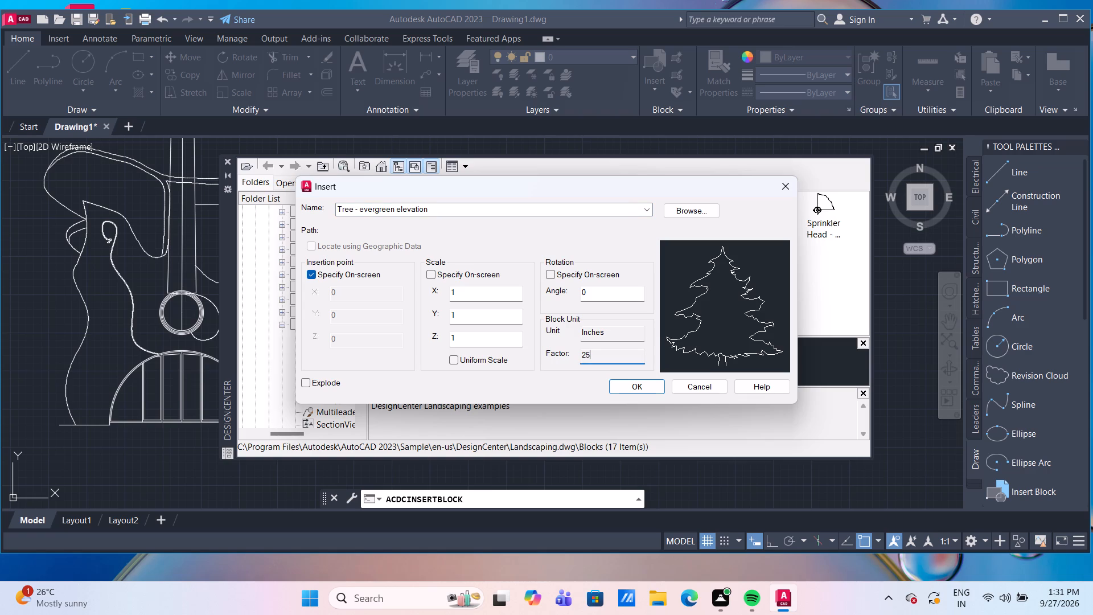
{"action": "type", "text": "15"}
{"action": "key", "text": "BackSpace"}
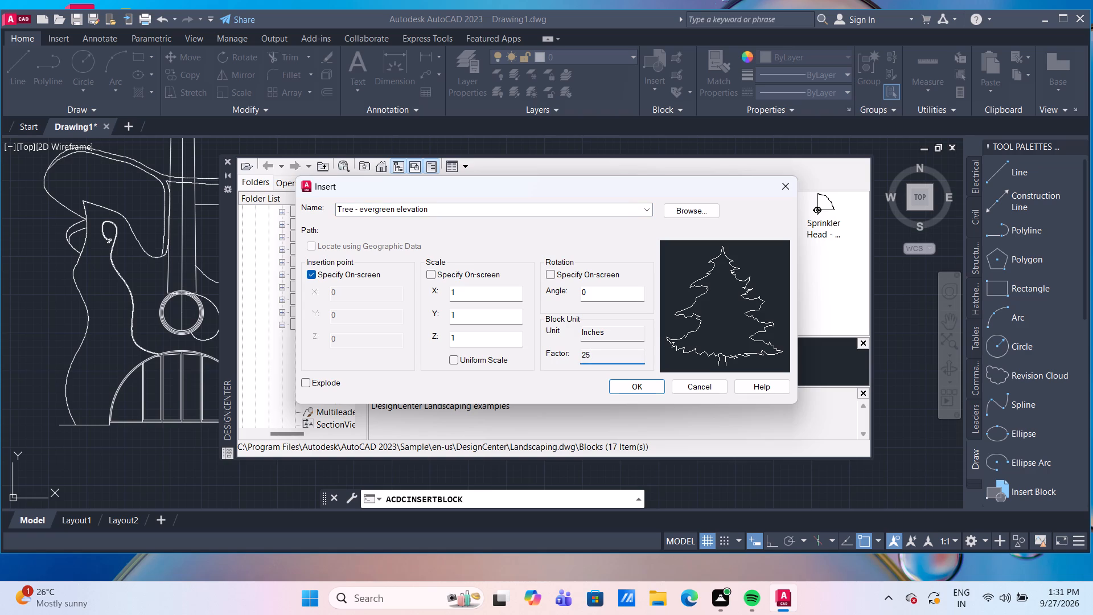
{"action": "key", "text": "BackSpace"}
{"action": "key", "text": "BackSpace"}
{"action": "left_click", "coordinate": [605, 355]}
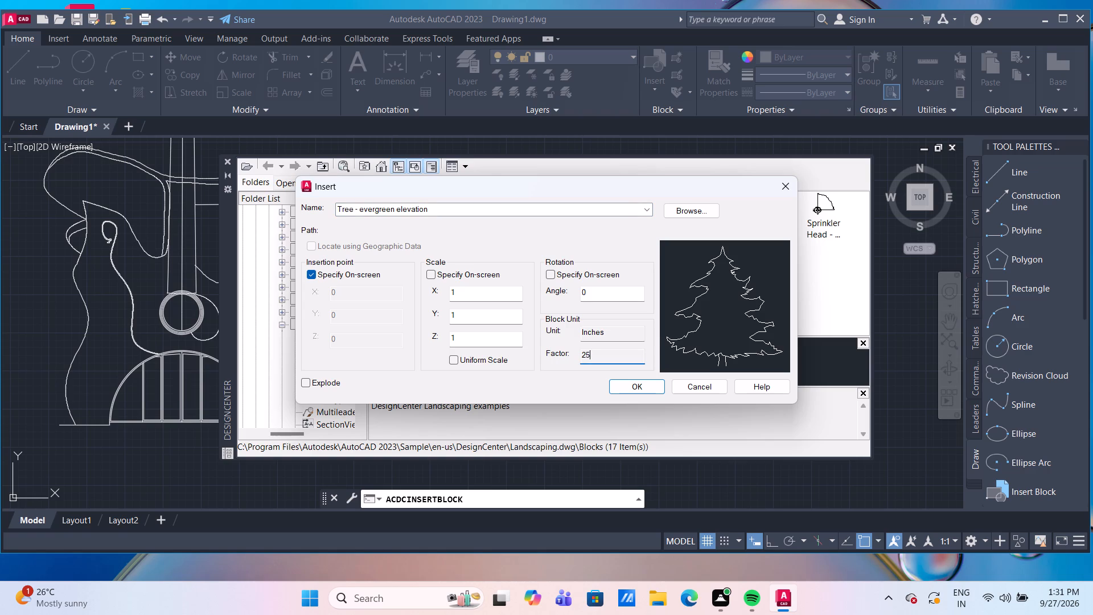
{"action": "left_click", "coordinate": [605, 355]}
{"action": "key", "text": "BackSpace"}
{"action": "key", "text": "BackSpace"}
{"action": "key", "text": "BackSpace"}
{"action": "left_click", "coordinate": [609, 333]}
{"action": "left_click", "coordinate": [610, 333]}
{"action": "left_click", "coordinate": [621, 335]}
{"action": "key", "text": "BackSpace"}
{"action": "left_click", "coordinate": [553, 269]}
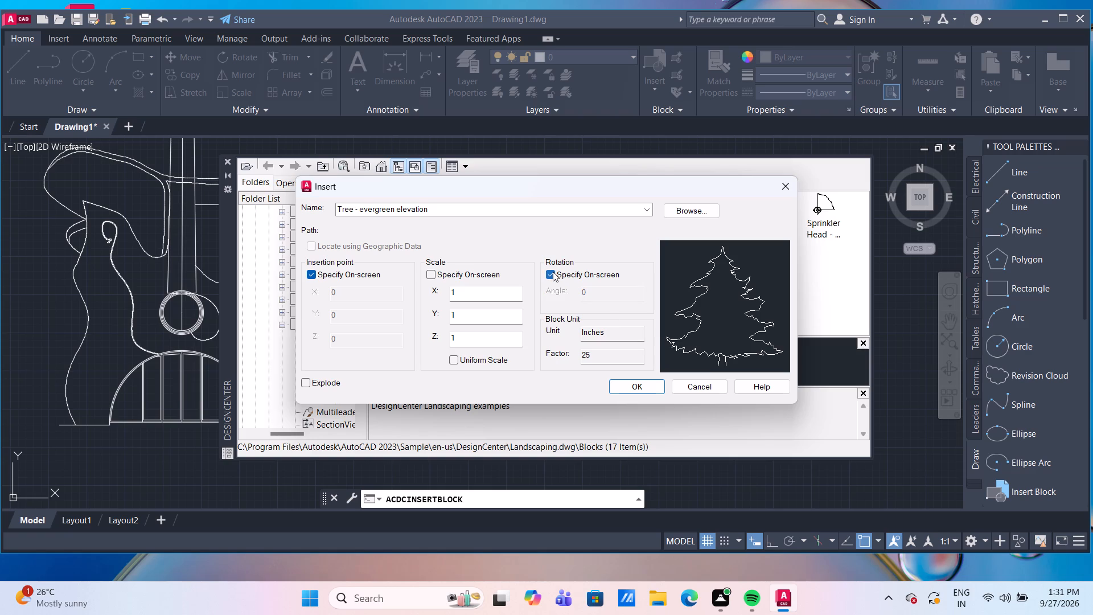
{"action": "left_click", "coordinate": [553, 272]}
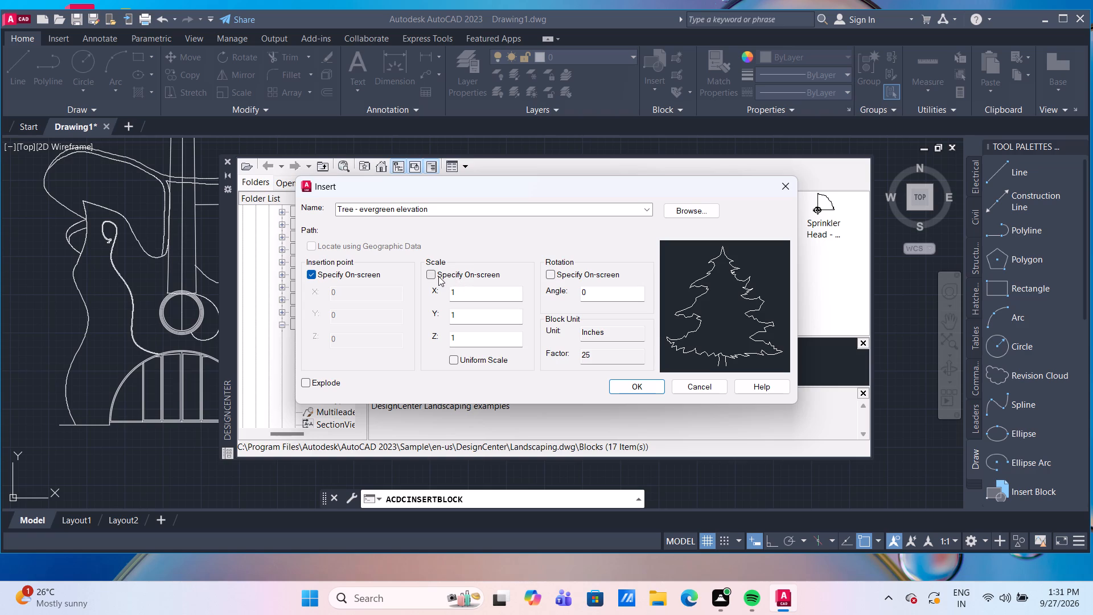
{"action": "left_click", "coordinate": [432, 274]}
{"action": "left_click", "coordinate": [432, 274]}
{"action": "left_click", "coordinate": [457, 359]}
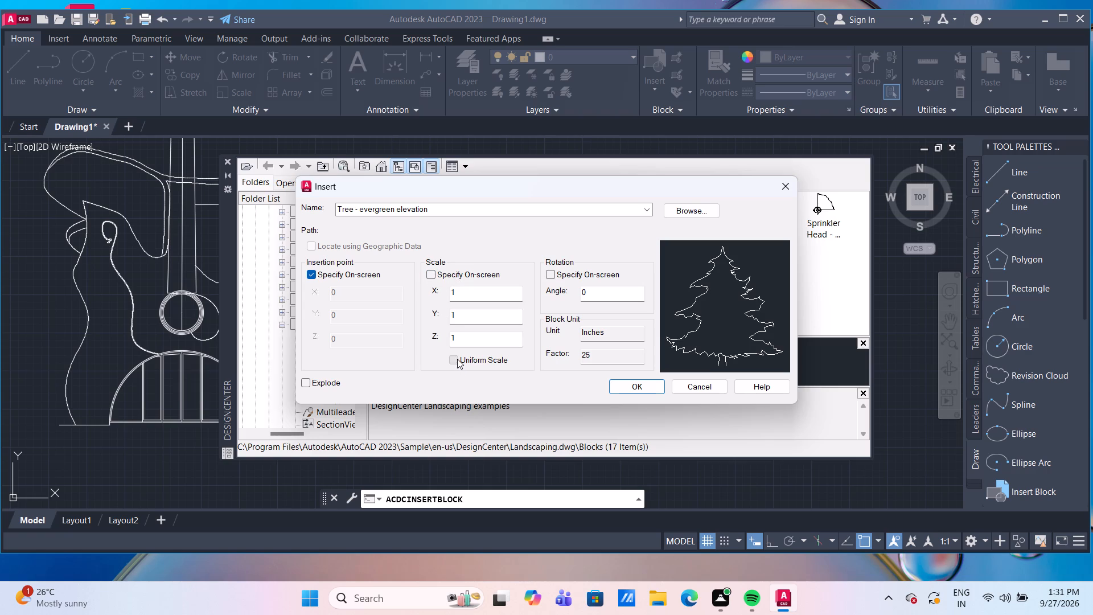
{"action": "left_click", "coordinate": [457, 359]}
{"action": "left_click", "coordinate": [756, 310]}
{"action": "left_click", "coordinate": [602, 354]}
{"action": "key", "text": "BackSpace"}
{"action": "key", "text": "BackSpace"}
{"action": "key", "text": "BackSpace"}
Enable Explode, try a block unit factor of 10, and place the evergreen tree over the figure's left body outline, above the lower semicircle.
{"action": "left_click", "coordinate": [307, 380]}
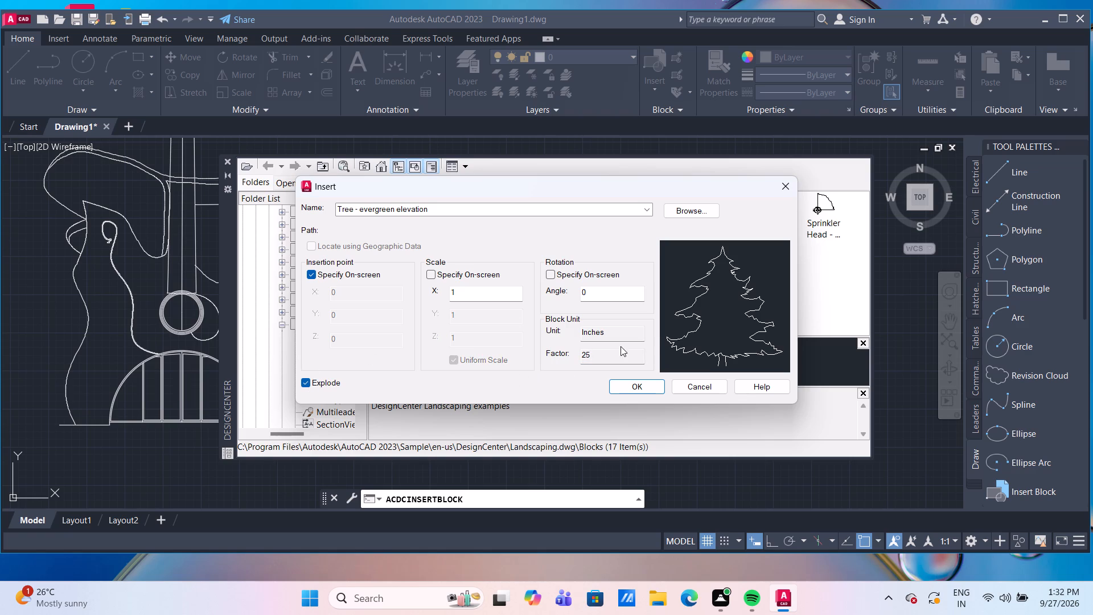
{"action": "left_click", "coordinate": [606, 353]}
{"action": "left_click_drag", "start_coordinate": [602, 353], "coordinate": [566, 348]}
{"action": "type", "text": "10"}
{"action": "key", "text": "Return"}
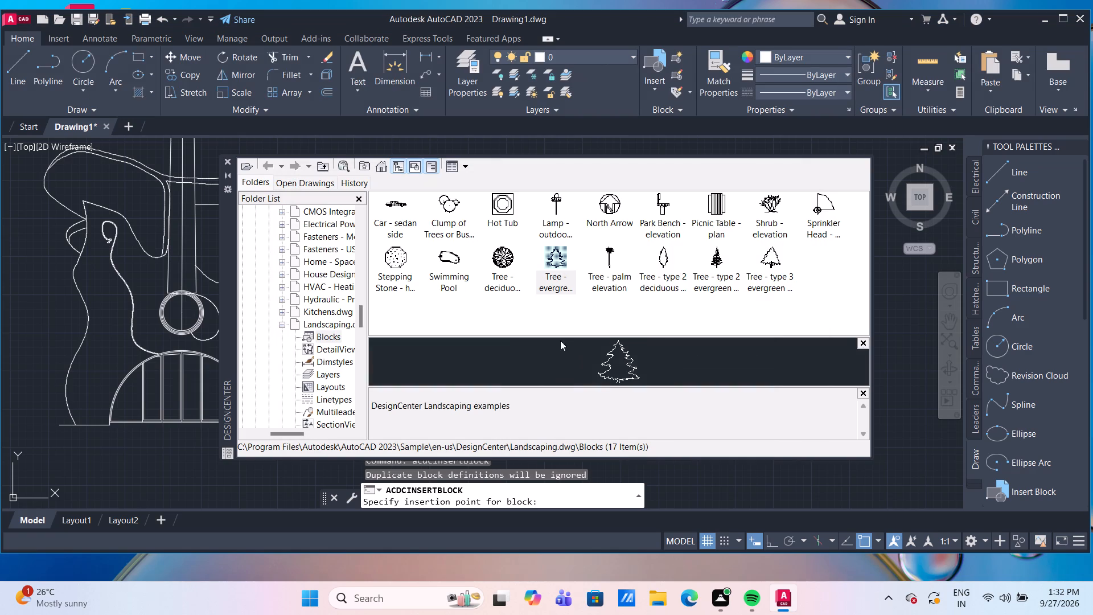
{"action": "right_click", "coordinate": [556, 257]}
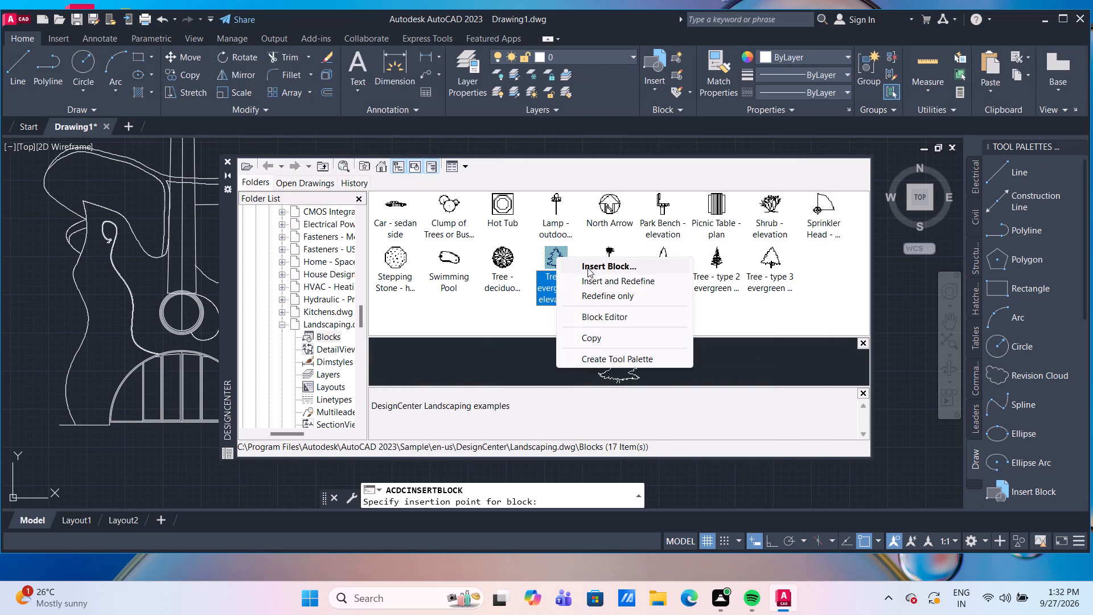
{"action": "left_click", "coordinate": [587, 268]}
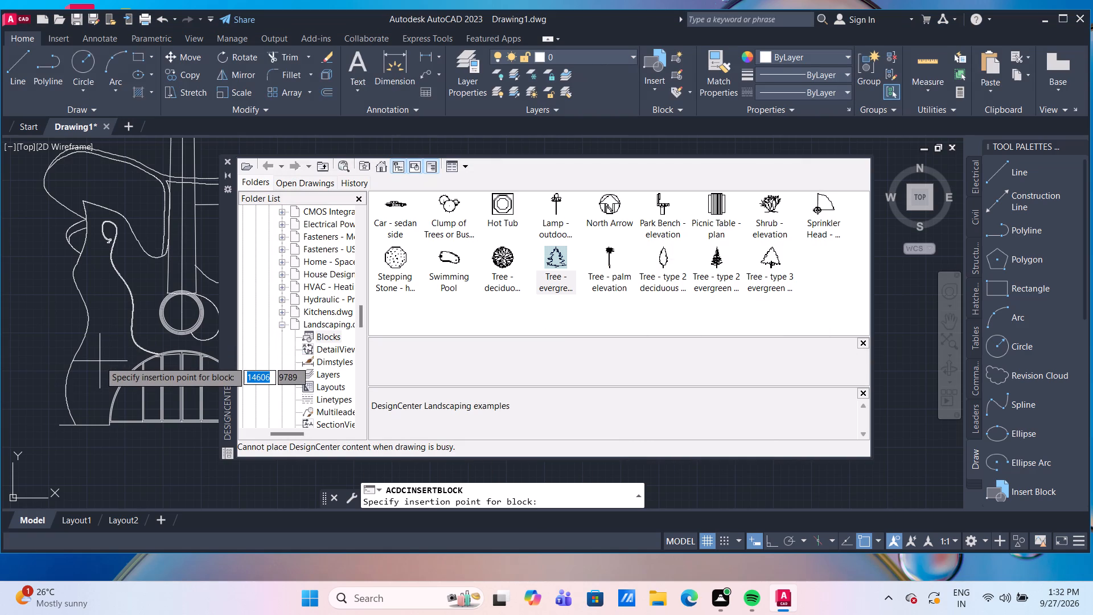
{"action": "scroll", "coordinate": [100, 361], "scroll_direction": "up", "scroll_amount": 2}
{"action": "left_click", "coordinate": [106, 355]}
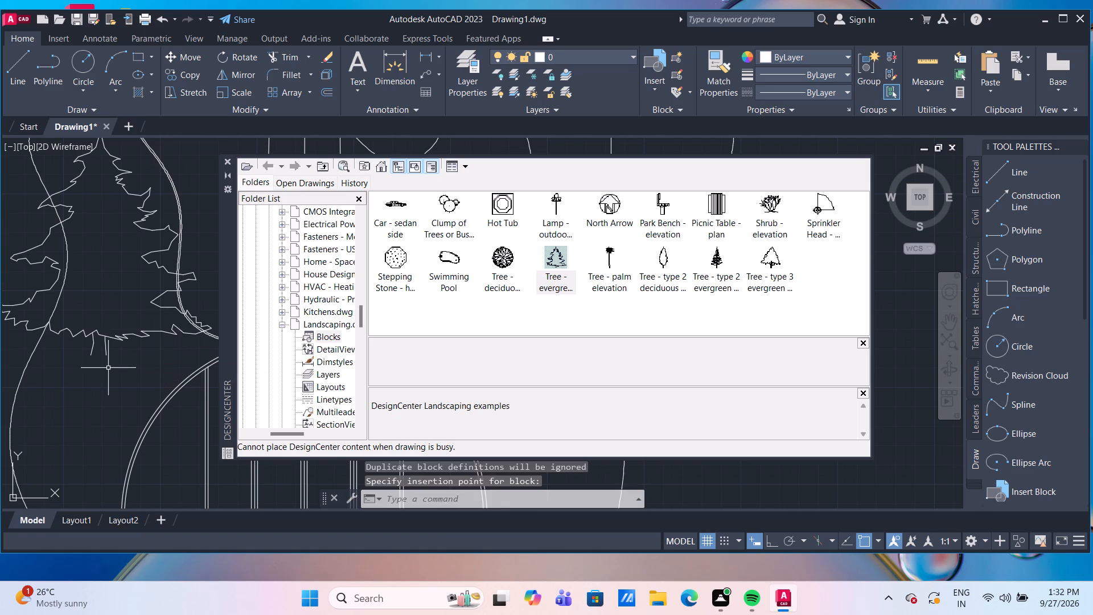
Select the placed evergreen tree's outline to inspect it, and clear the selection.
{"action": "scroll", "coordinate": [108, 368], "scroll_direction": "down", "scroll_amount": 2}
{"action": "left_click", "coordinate": [109, 348]}
{"action": "left_click", "coordinate": [109, 364]}
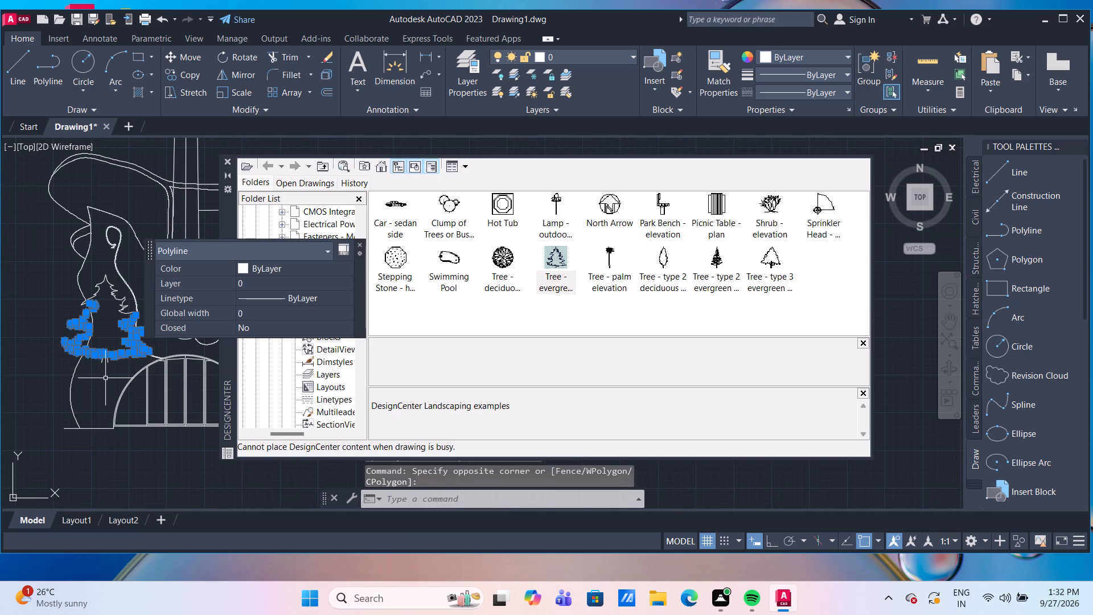
{"action": "key", "text": "Escape"}
{"action": "scroll", "coordinate": [112, 363], "scroll_direction": "up", "scroll_amount": 1}
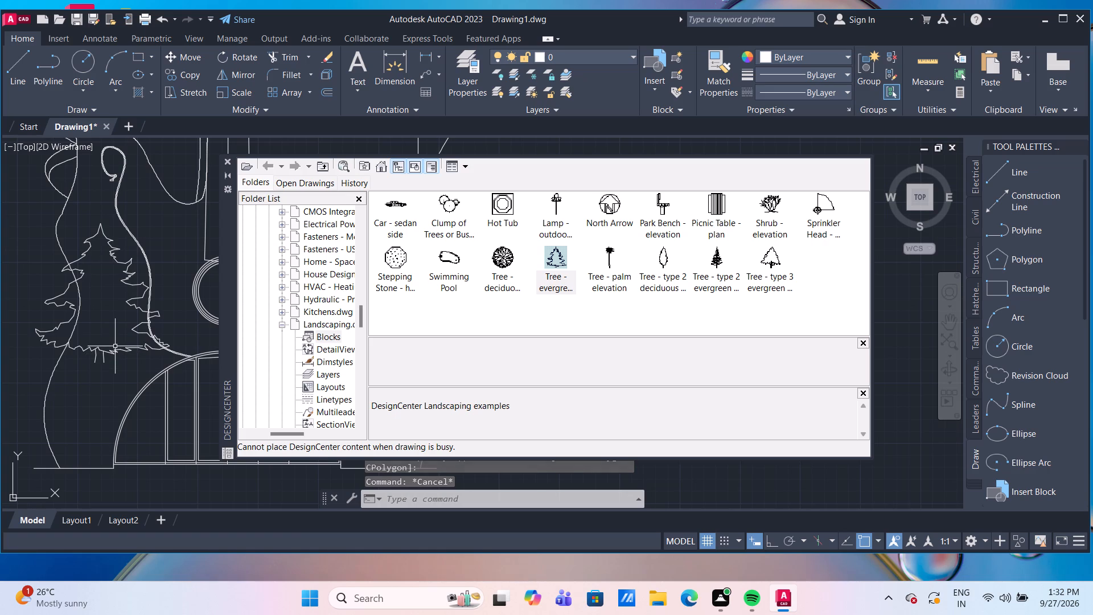
Clear the selection of the placed evergreen tree and undo its placement over the guitar figure.
{"action": "left_click", "coordinate": [115, 356]}
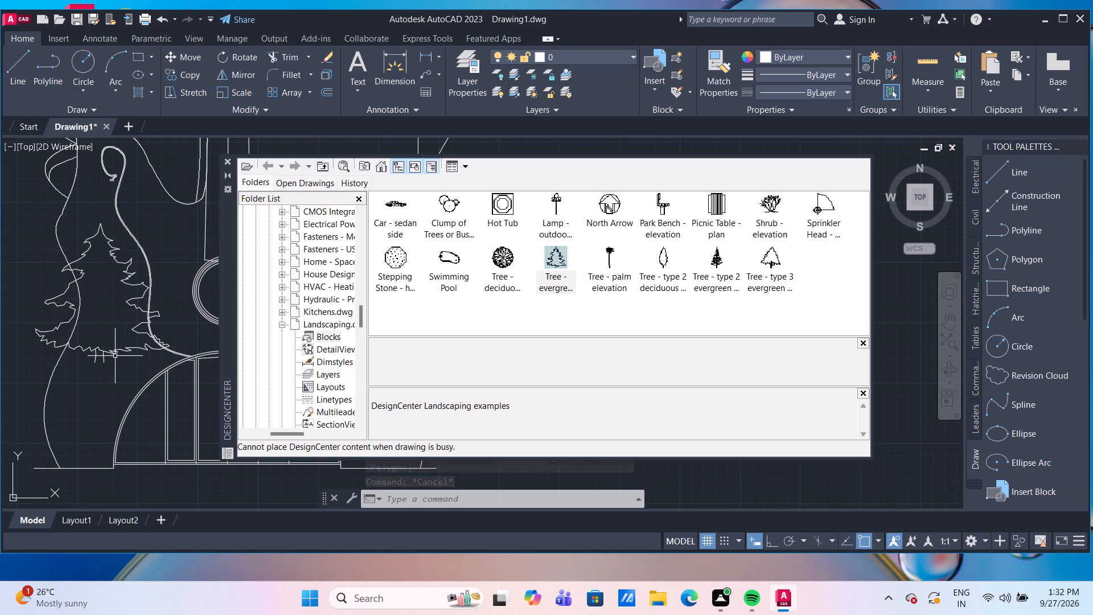
{"action": "key", "text": "grave"}
{"action": "key", "text": "Escape"}
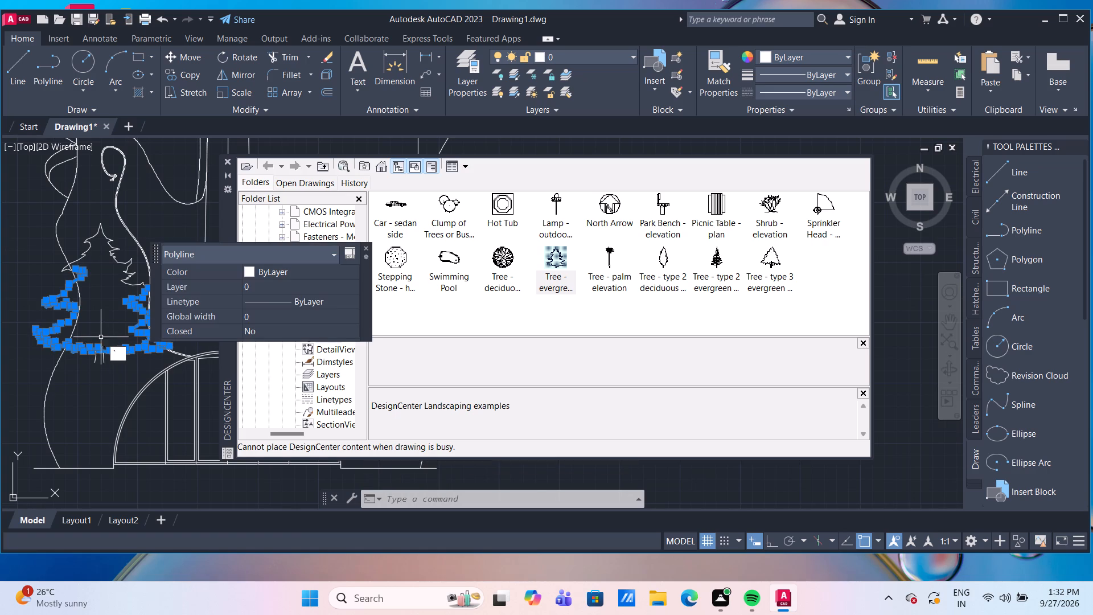
{"action": "key", "text": "Escape"}
{"action": "key", "text": "ctrl+z"}
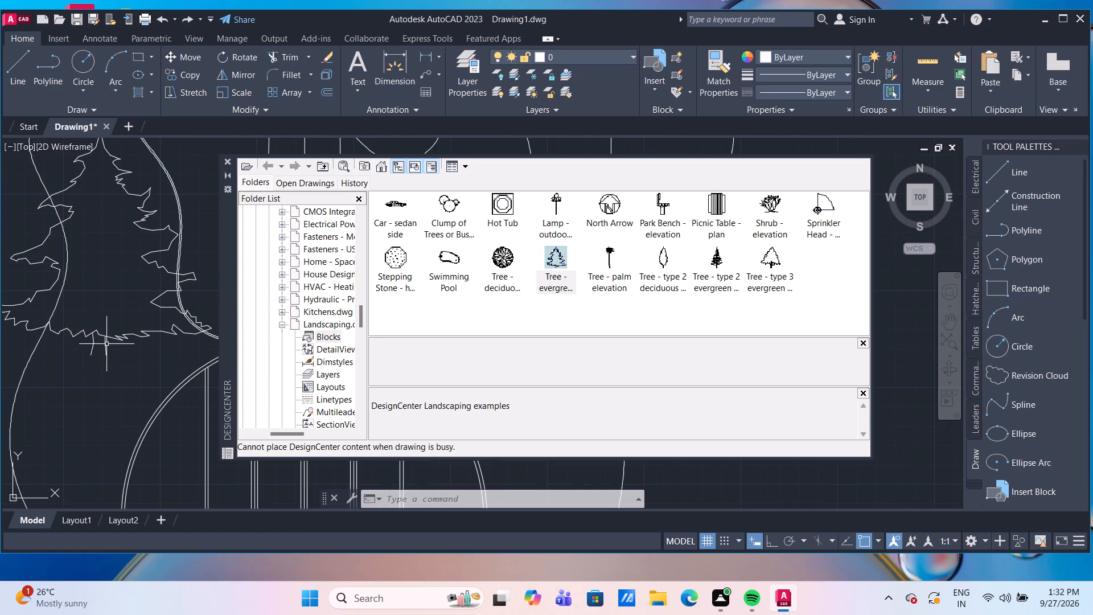
{"action": "key", "text": "ctrl+z"}
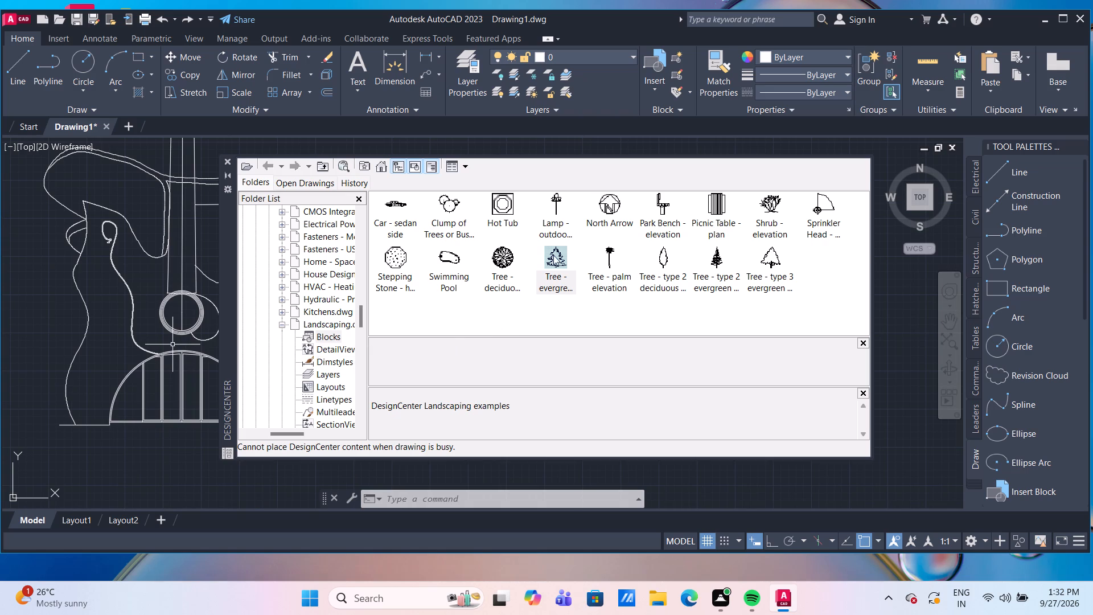
Insert the Tree - palm elevation block, exploded at scale 1, in the empty area well to the right of the guitar figure.
{"action": "left_click", "coordinate": [607, 262]}
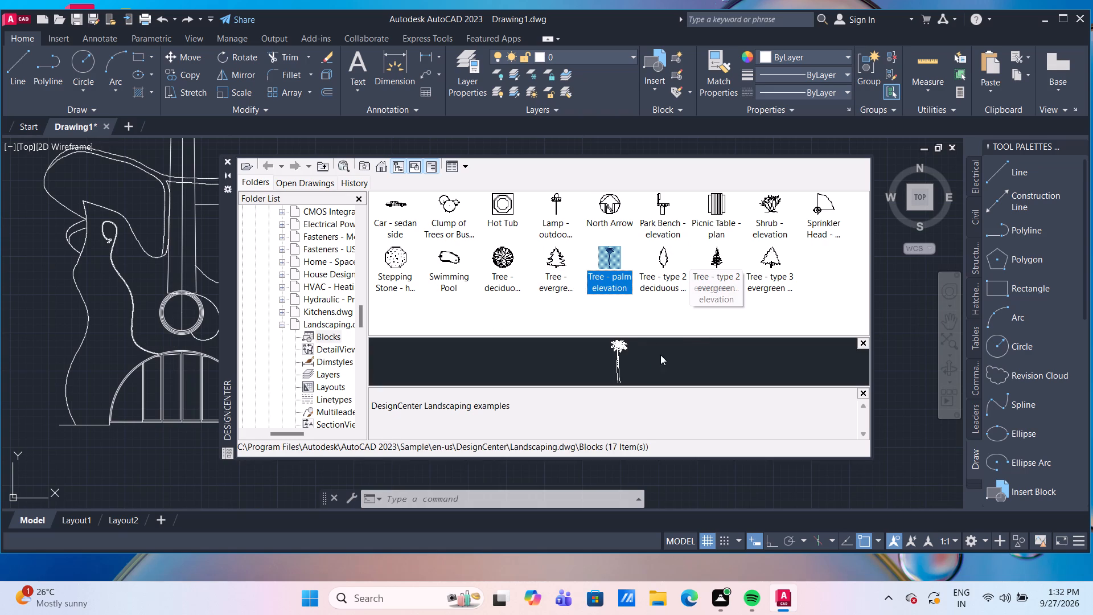
{"action": "right_click", "coordinate": [615, 250]}
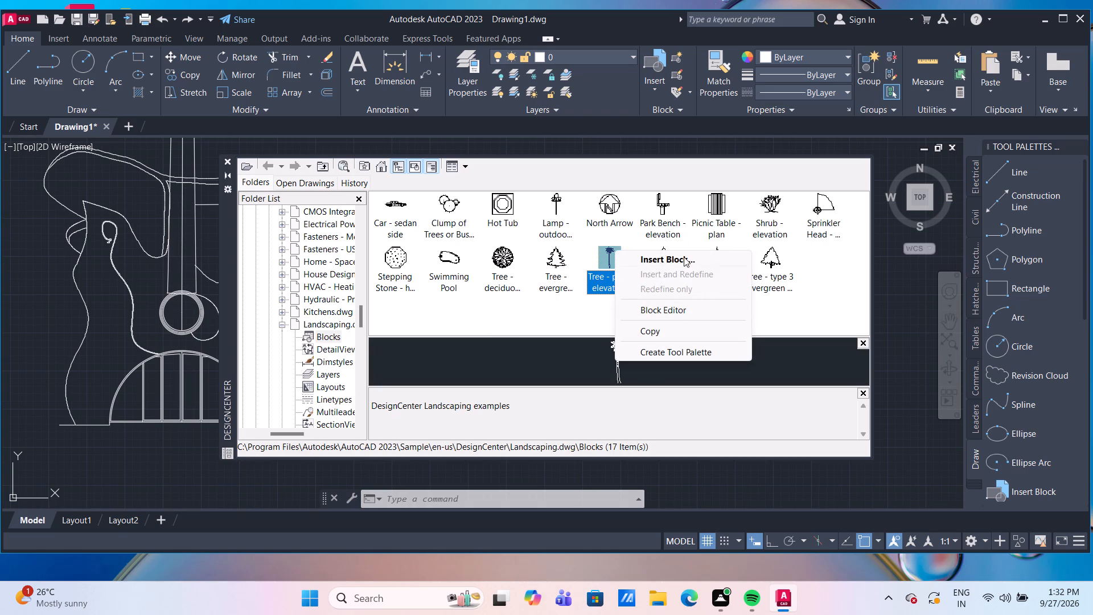
{"action": "left_click", "coordinate": [684, 257]}
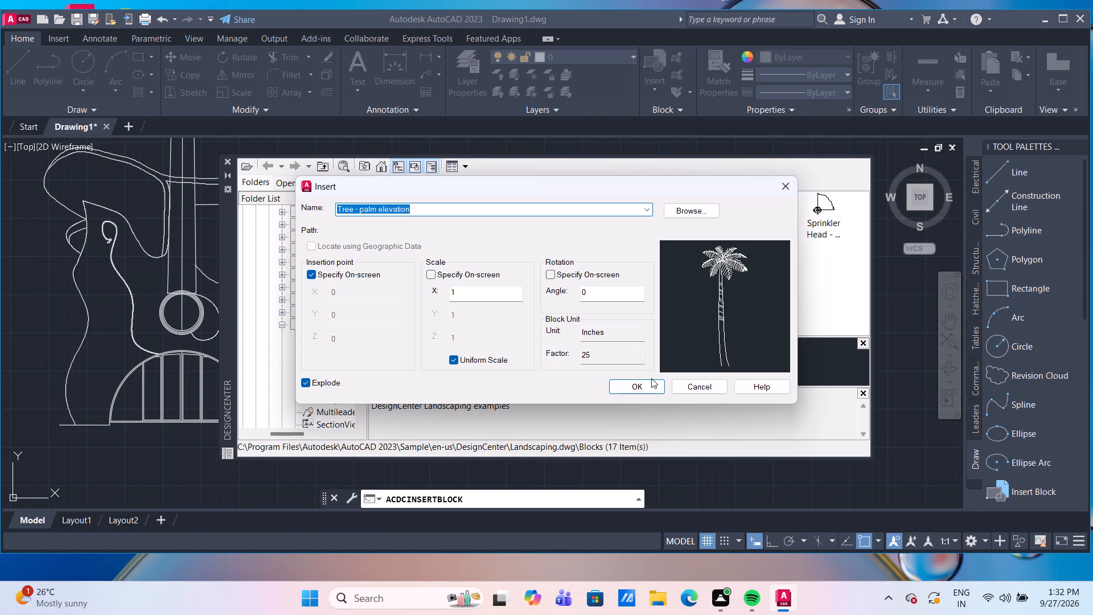
{"action": "left_click", "coordinate": [643, 387]}
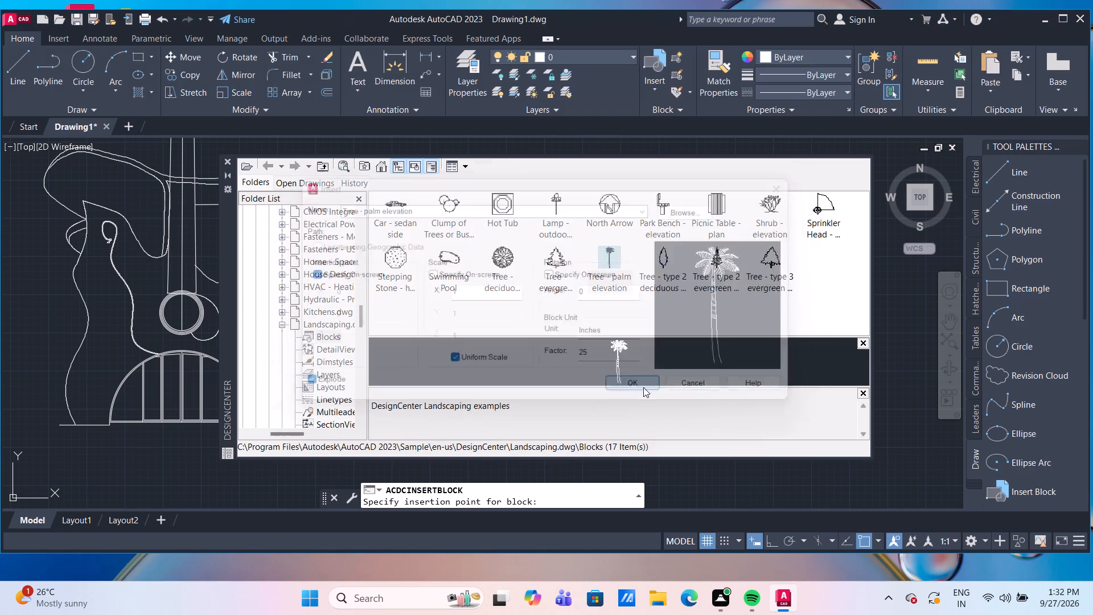
{"action": "left_click", "coordinate": [903, 429]}
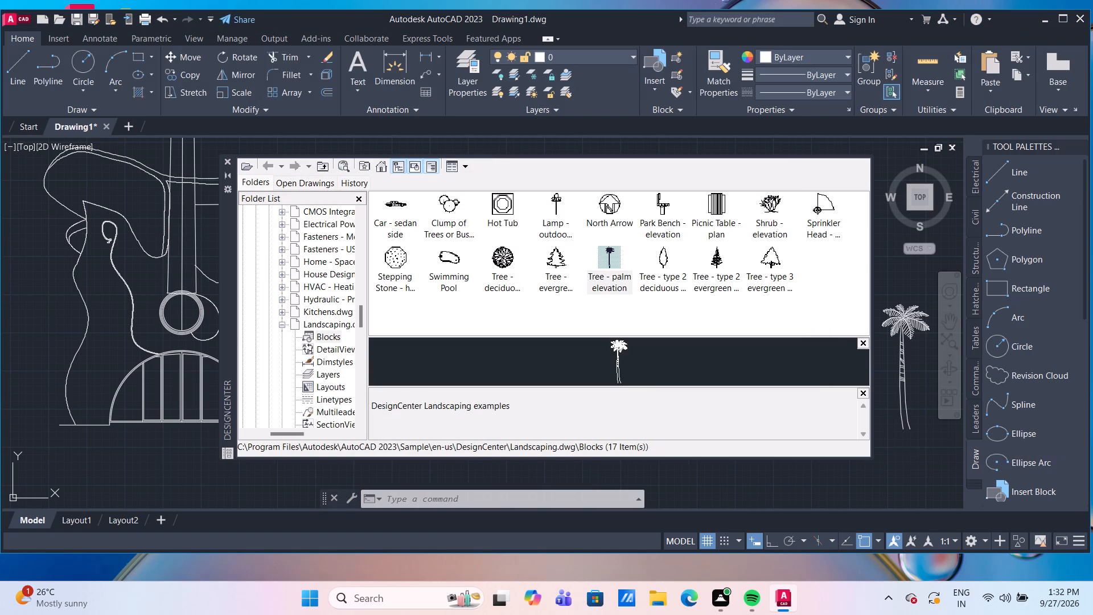
Insert the Tree - type 2 deciduous elevation block, exploded at scale 1, just left of the palm tree.
{"action": "left_click", "coordinate": [668, 259]}
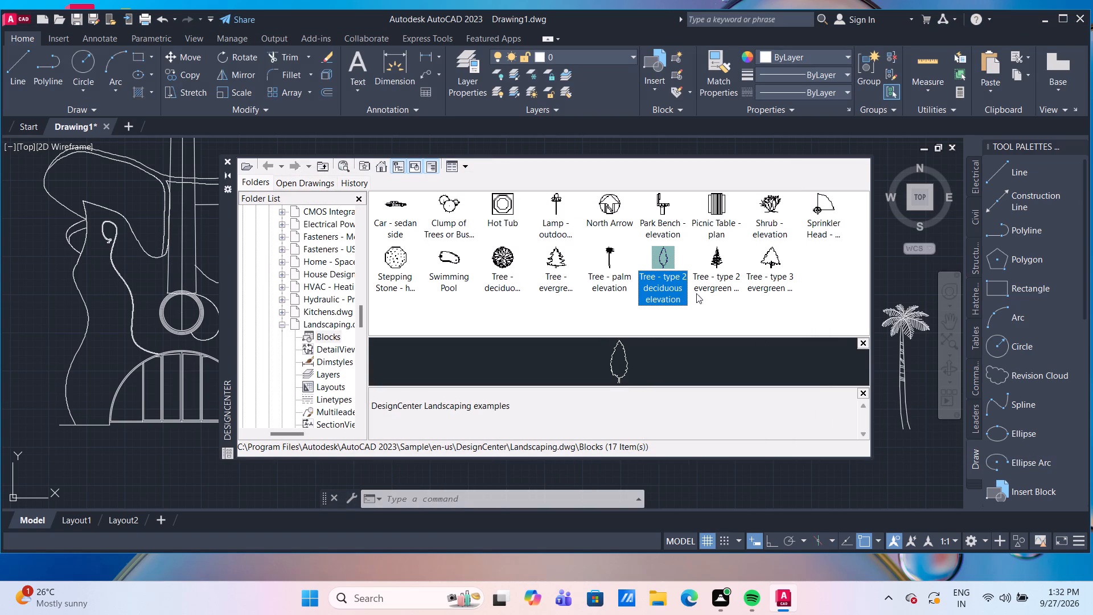
{"action": "left_click", "coordinate": [894, 279]}
{"action": "left_click", "coordinate": [886, 290]}
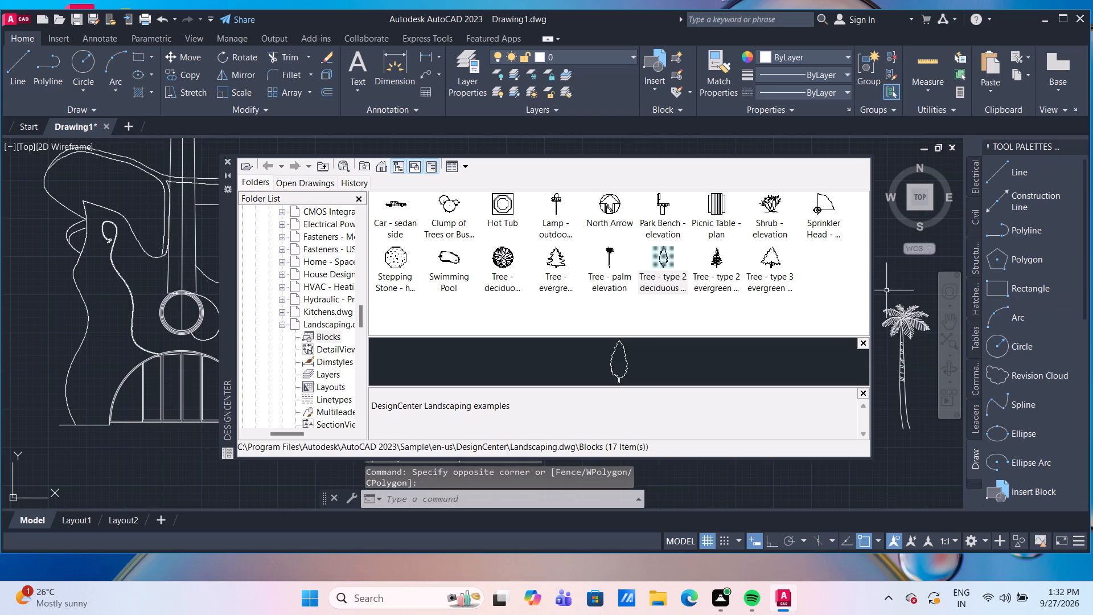
{"action": "right_click", "coordinate": [659, 267]}
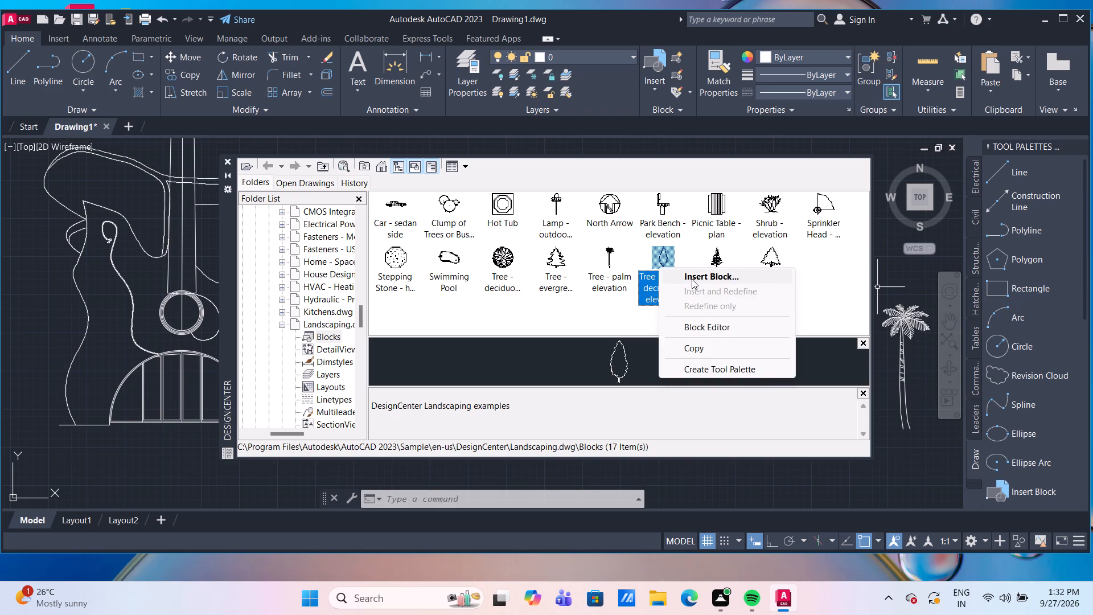
{"action": "left_click", "coordinate": [692, 278]}
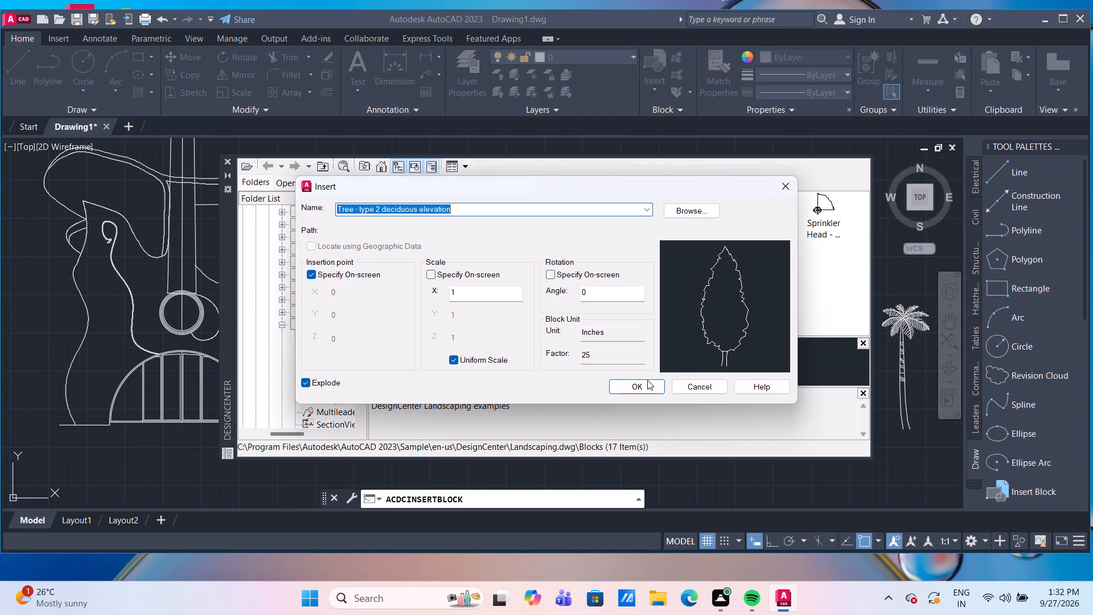
{"action": "left_click", "coordinate": [640, 387]}
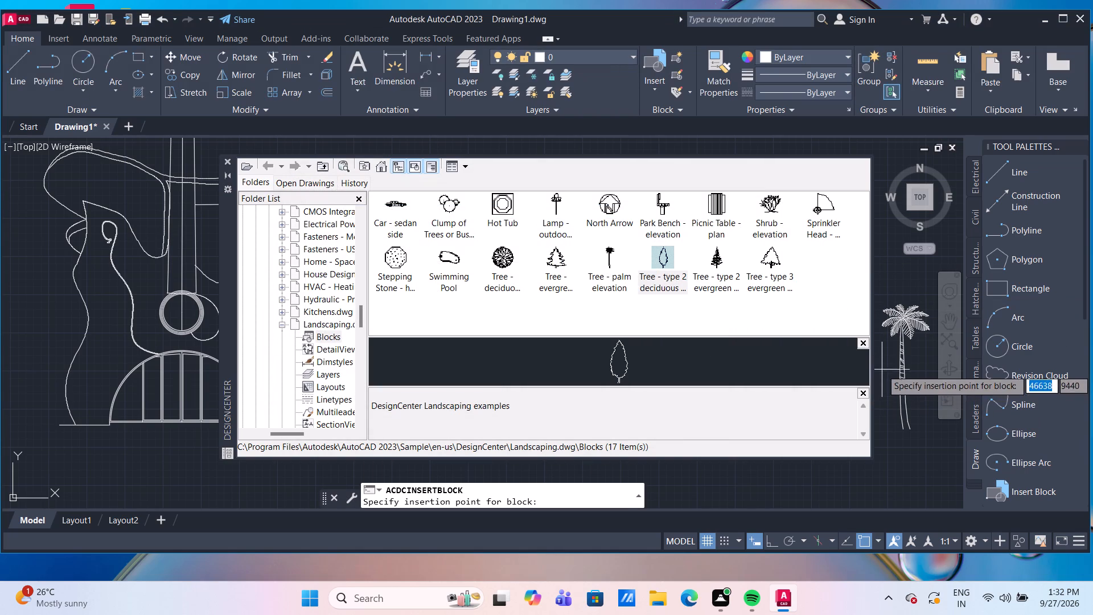
{"action": "left_click", "coordinate": [882, 369]}
Insert the Tree - type 2 evergreen elevation block, exploded at scale 1, overlapping the deciduous tree beside the palm.
{"action": "left_click", "coordinate": [722, 262]}
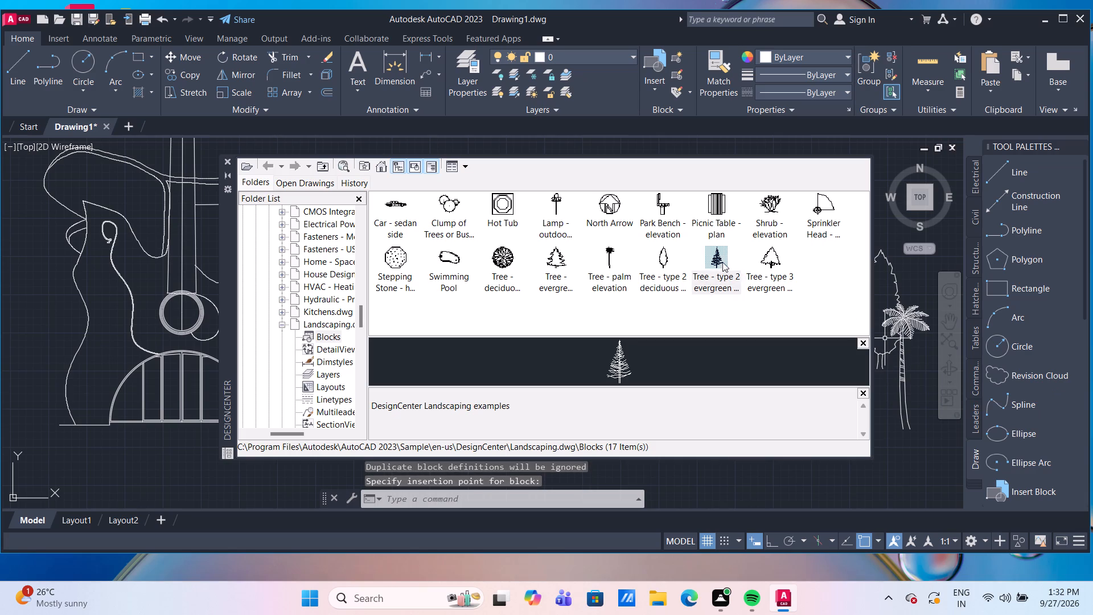
{"action": "right_click", "coordinate": [722, 256]}
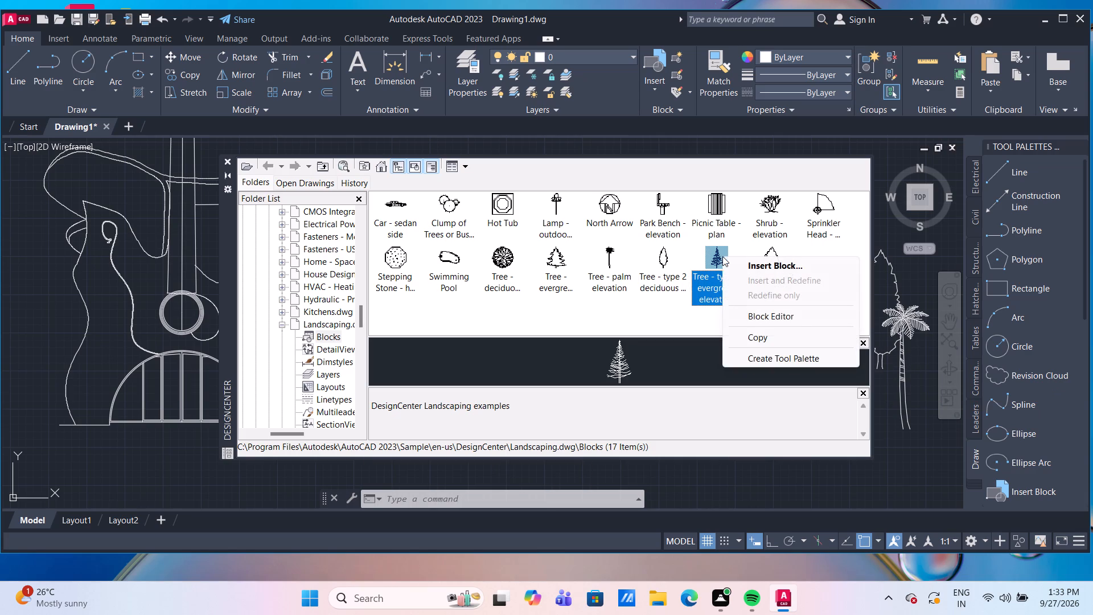
{"action": "left_click", "coordinate": [776, 266]}
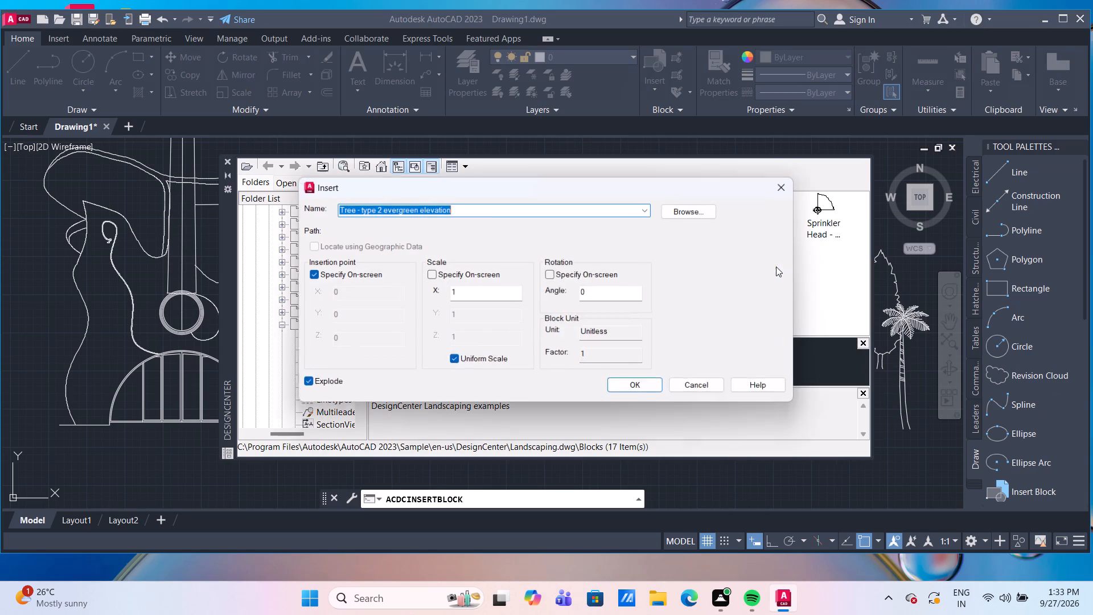
{"action": "left_click", "coordinate": [636, 391]}
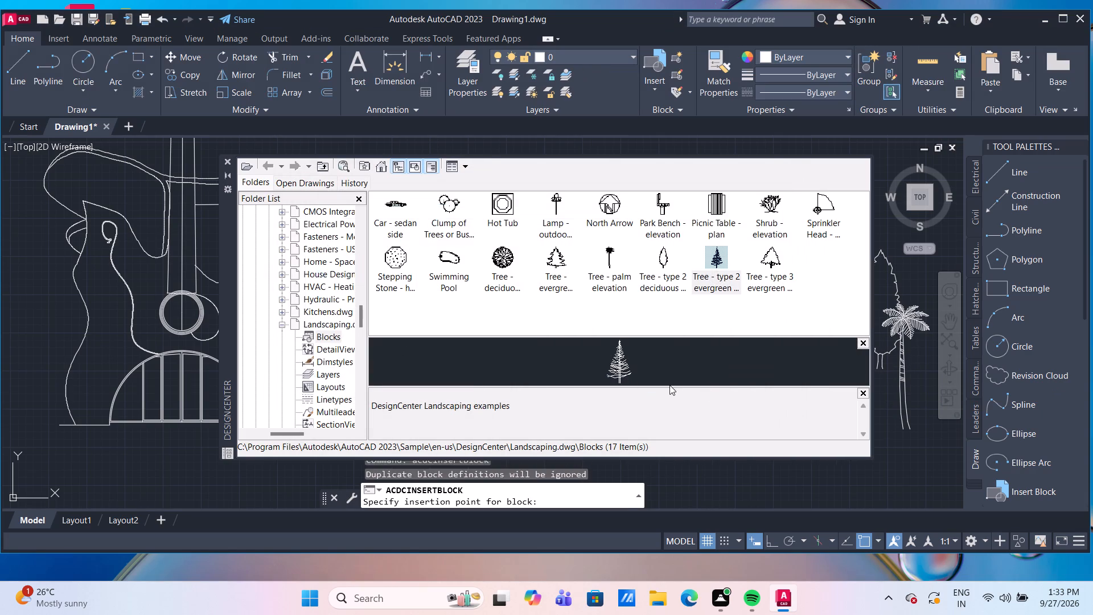
{"action": "left_click", "coordinate": [888, 400]}
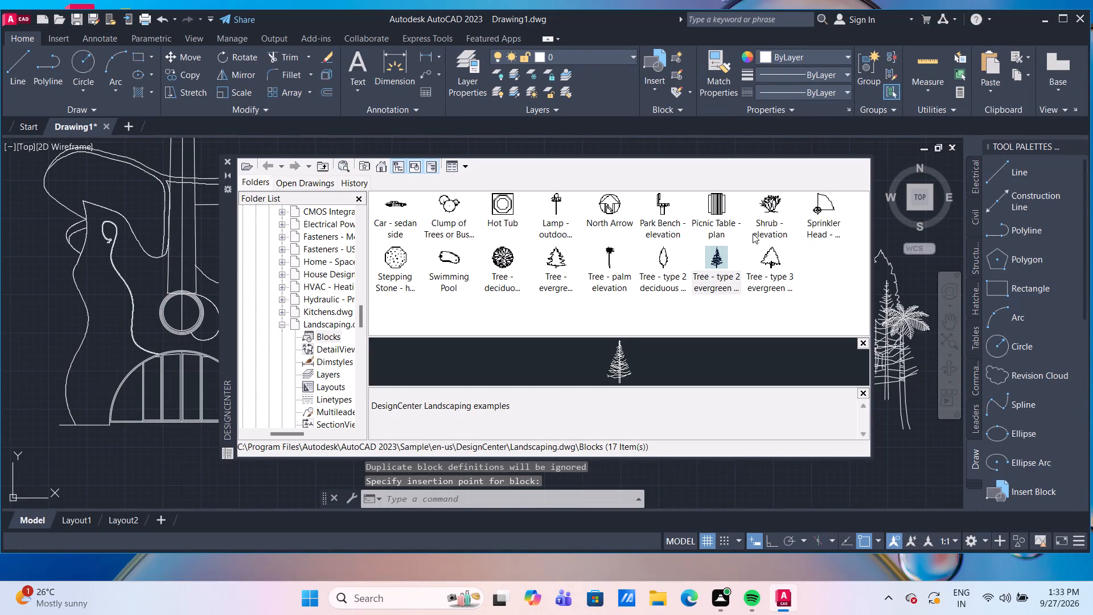
Insert the Shrub - elevation block, exploded at scale 1, below and to the left of the three trees.
{"action": "left_click", "coordinate": [776, 198]}
{"action": "right_click", "coordinate": [776, 198]}
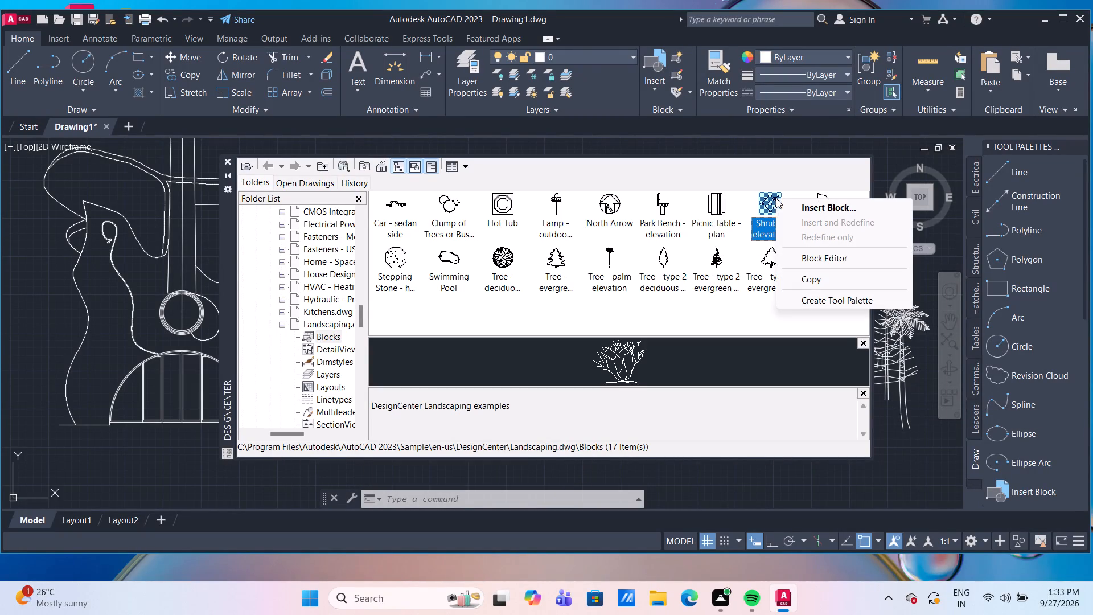
{"action": "left_click", "coordinate": [796, 204]}
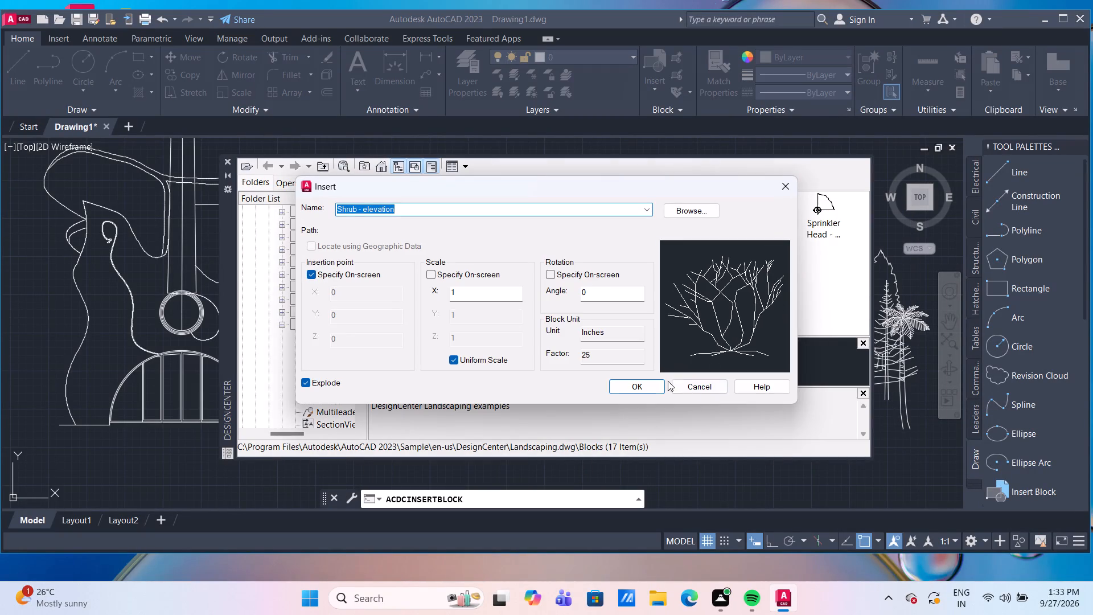
{"action": "left_click", "coordinate": [644, 388]}
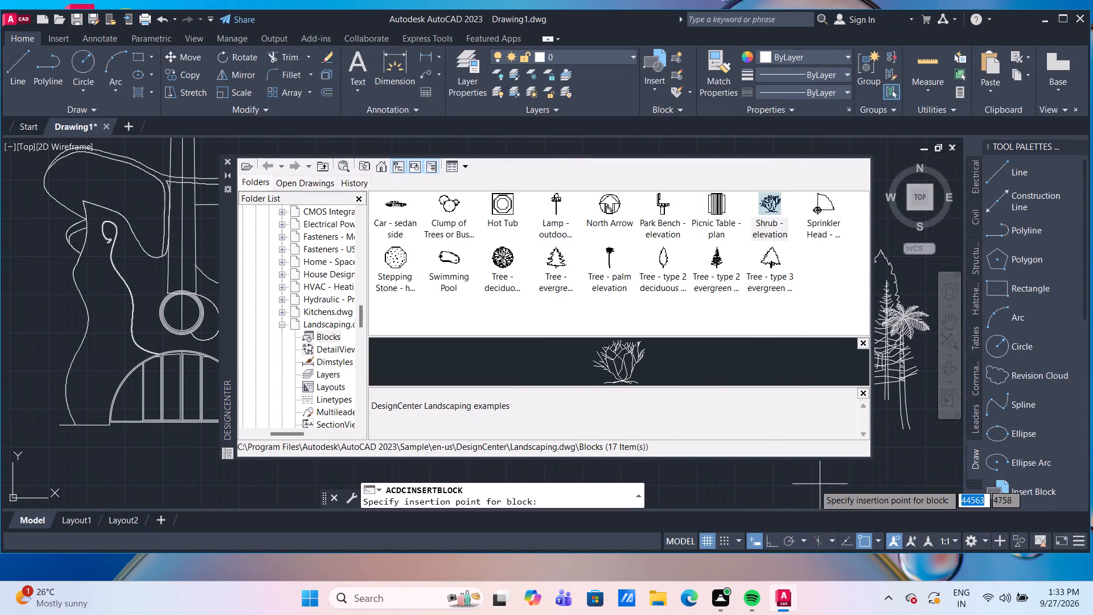
{"action": "left_click", "coordinate": [782, 484]}
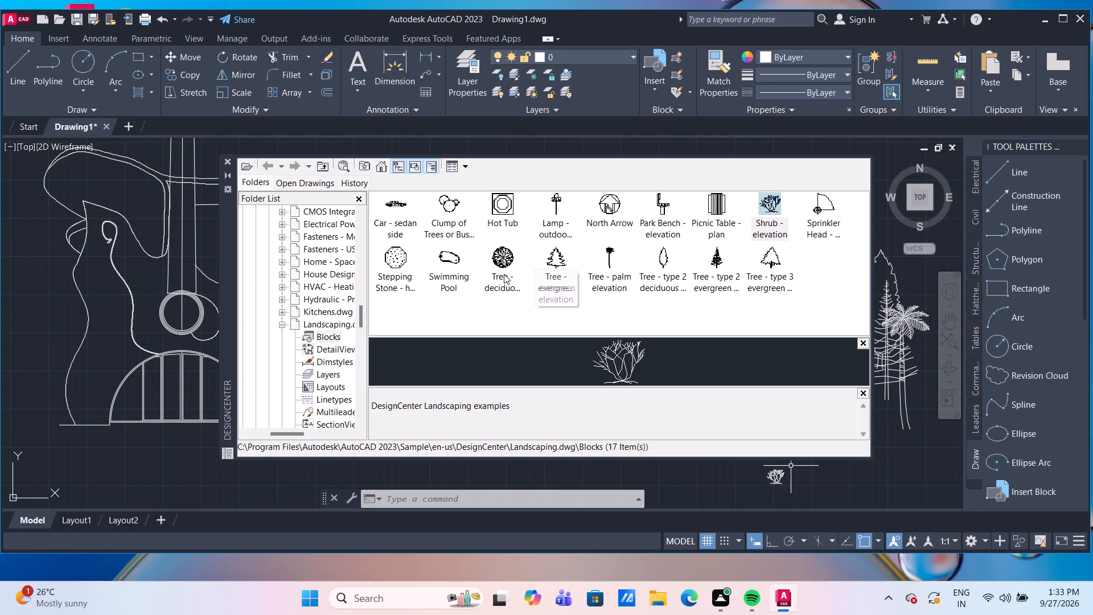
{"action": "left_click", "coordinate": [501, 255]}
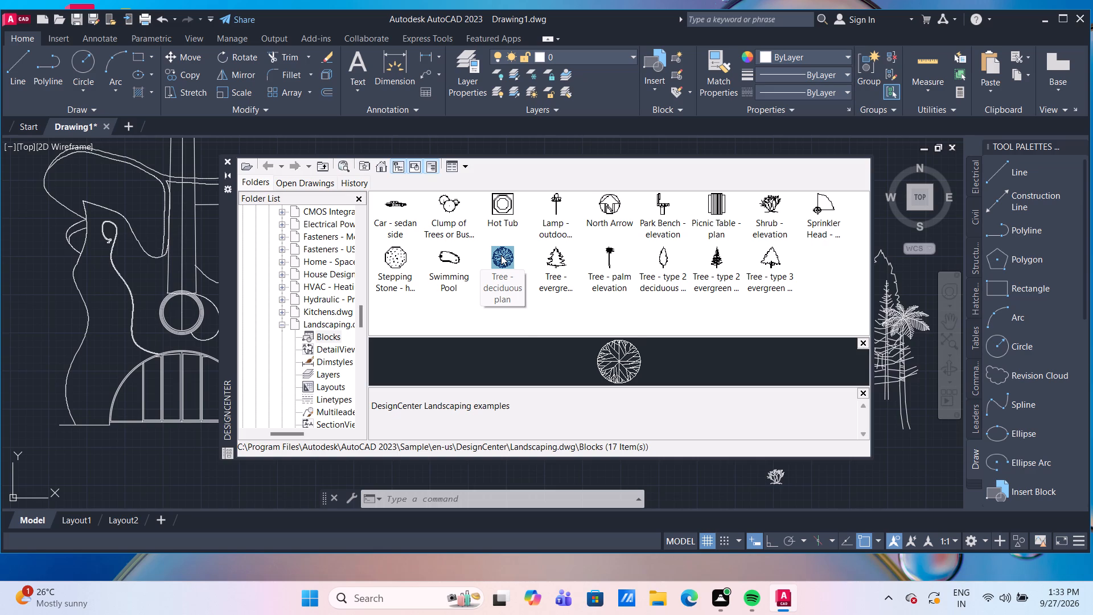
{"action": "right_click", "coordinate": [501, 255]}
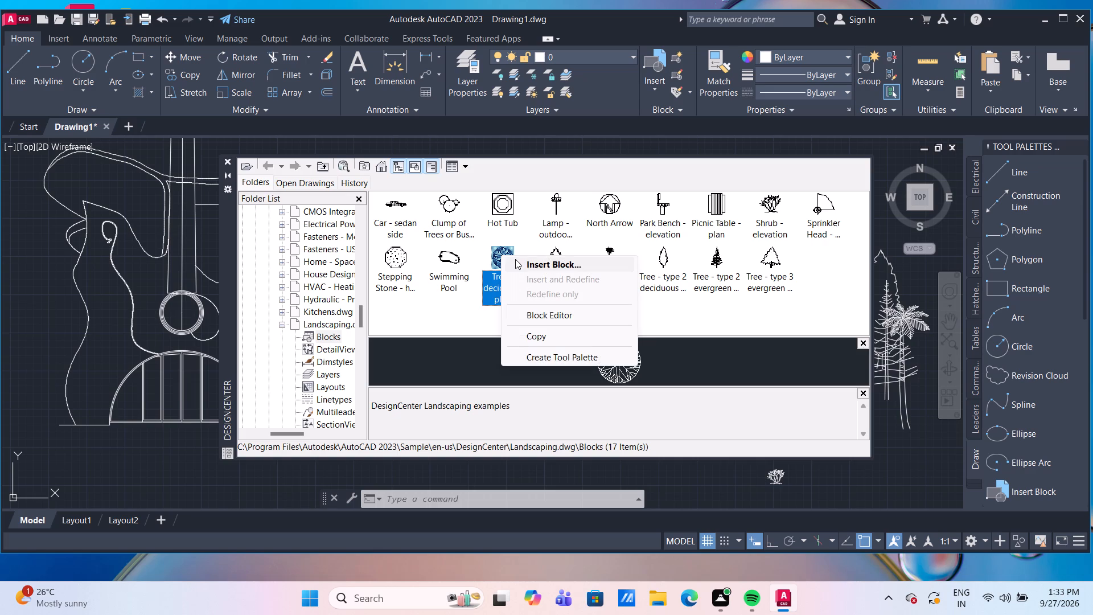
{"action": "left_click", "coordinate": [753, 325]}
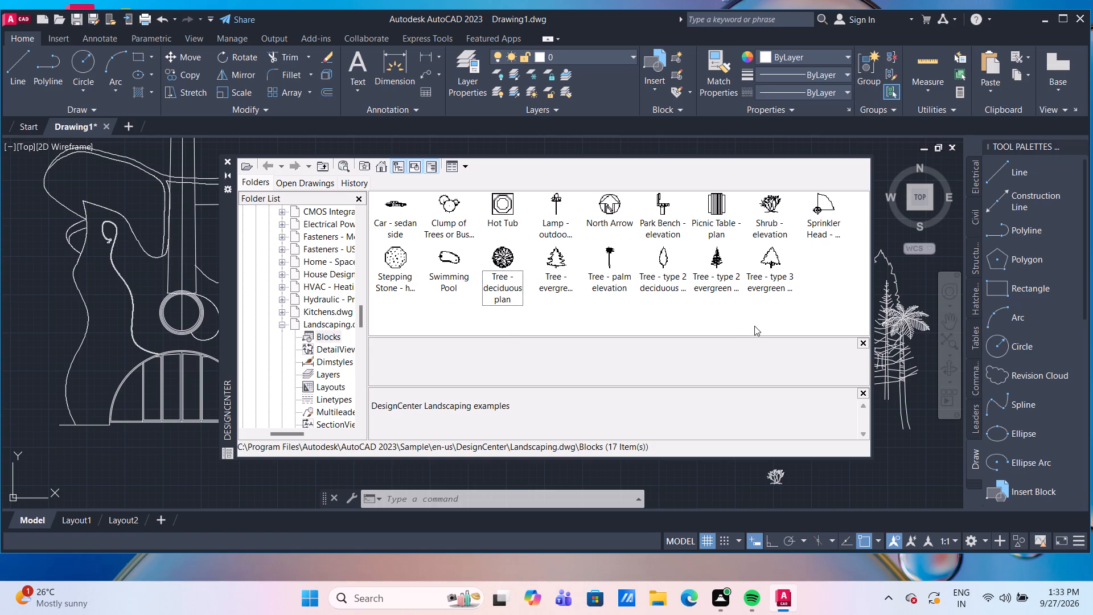
Close DesignCenter.
{"action": "left_click", "coordinate": [227, 159]}
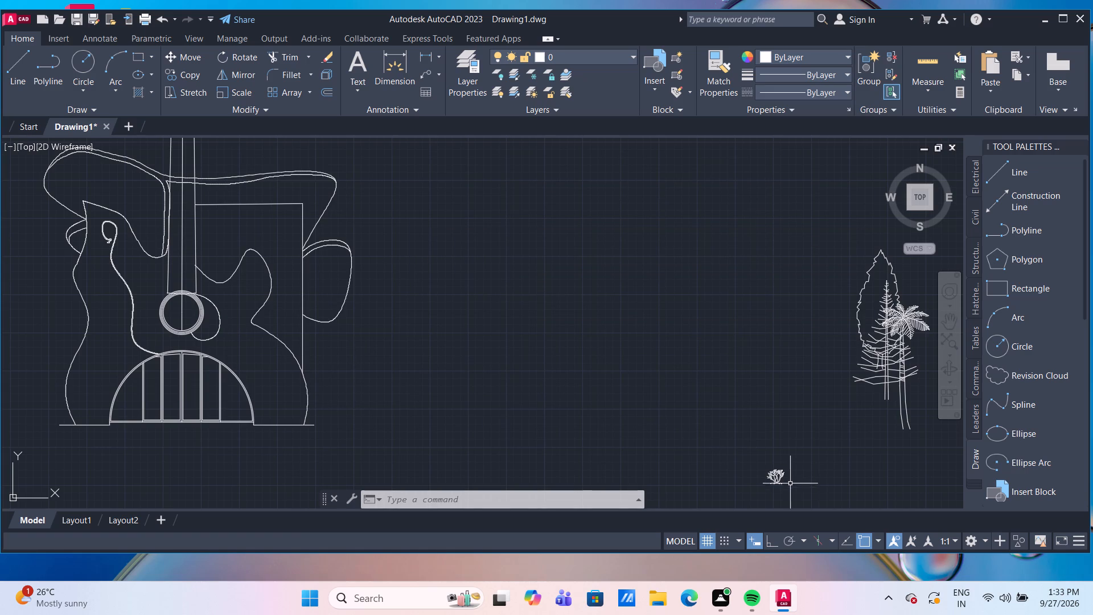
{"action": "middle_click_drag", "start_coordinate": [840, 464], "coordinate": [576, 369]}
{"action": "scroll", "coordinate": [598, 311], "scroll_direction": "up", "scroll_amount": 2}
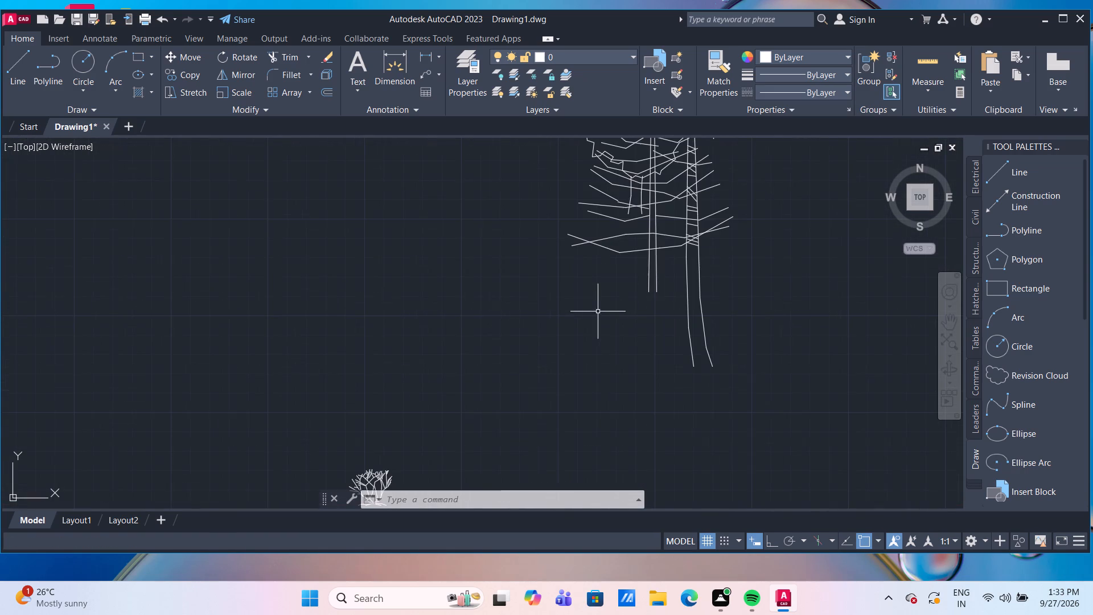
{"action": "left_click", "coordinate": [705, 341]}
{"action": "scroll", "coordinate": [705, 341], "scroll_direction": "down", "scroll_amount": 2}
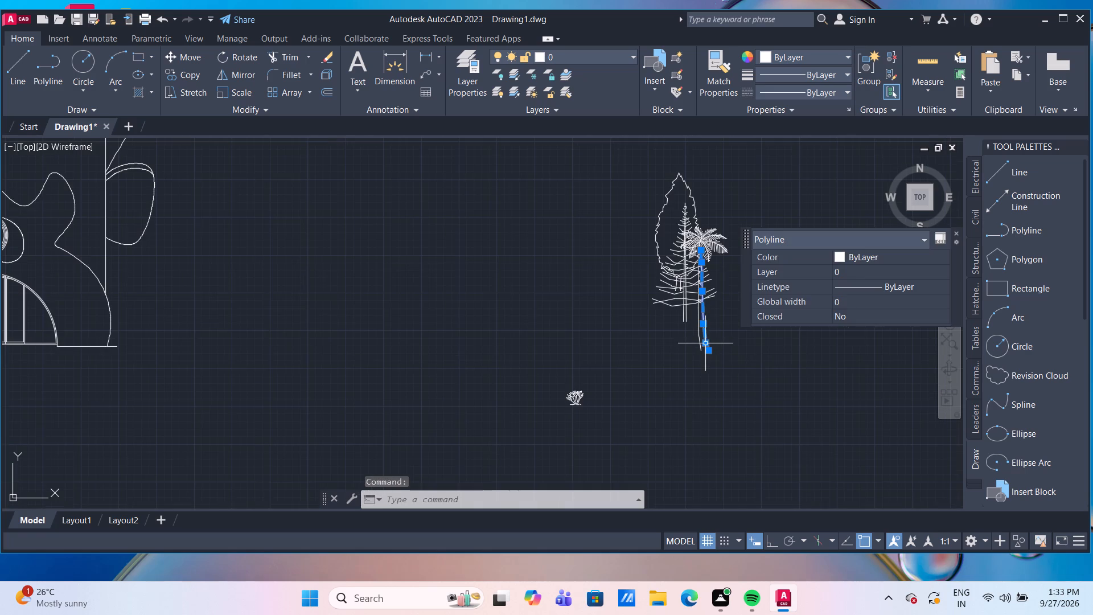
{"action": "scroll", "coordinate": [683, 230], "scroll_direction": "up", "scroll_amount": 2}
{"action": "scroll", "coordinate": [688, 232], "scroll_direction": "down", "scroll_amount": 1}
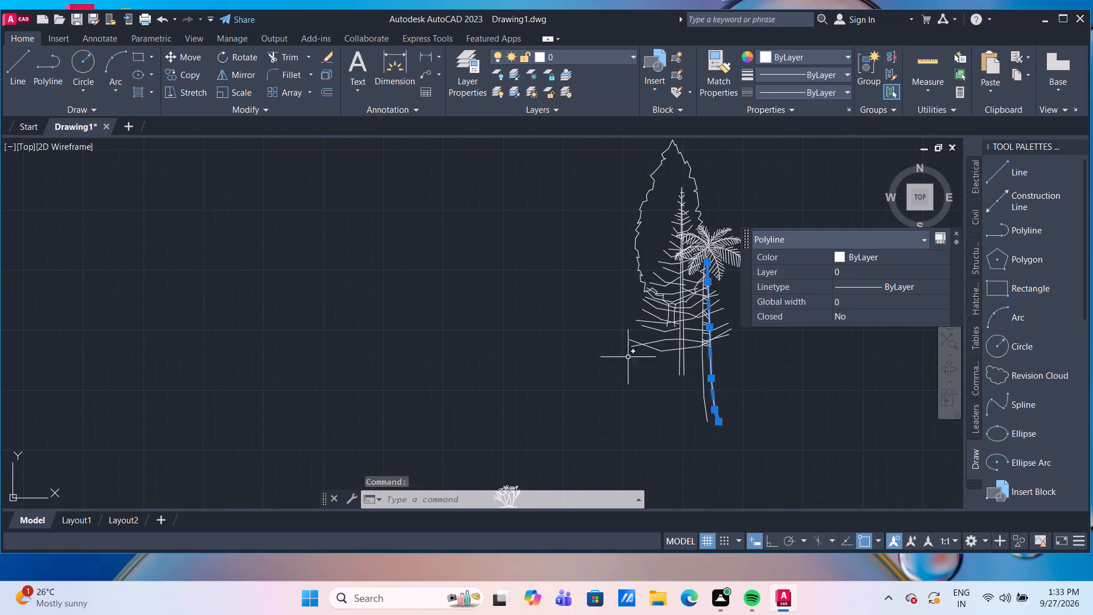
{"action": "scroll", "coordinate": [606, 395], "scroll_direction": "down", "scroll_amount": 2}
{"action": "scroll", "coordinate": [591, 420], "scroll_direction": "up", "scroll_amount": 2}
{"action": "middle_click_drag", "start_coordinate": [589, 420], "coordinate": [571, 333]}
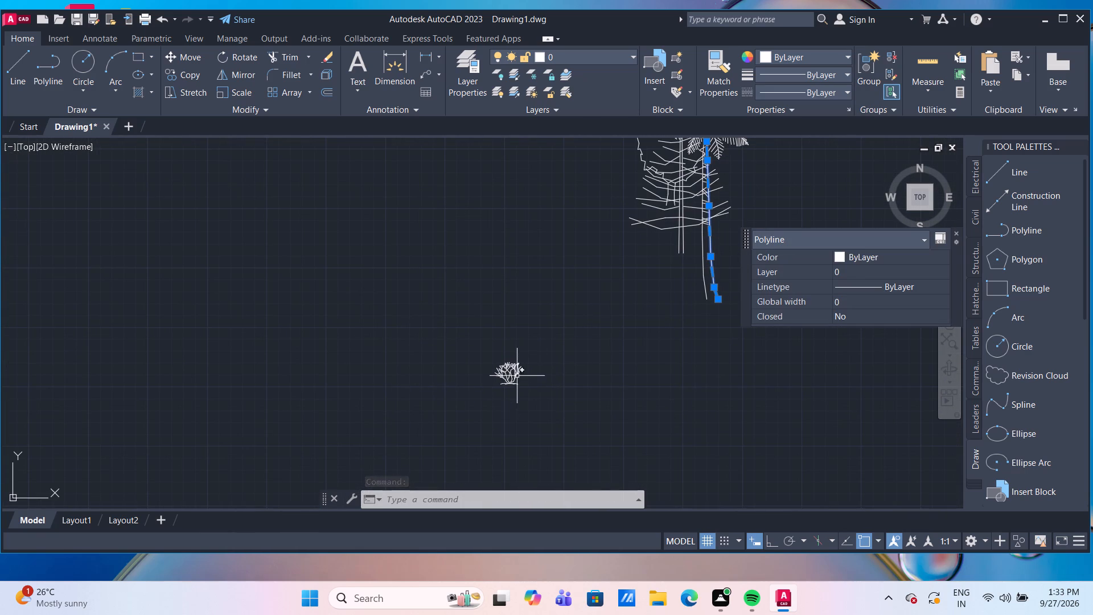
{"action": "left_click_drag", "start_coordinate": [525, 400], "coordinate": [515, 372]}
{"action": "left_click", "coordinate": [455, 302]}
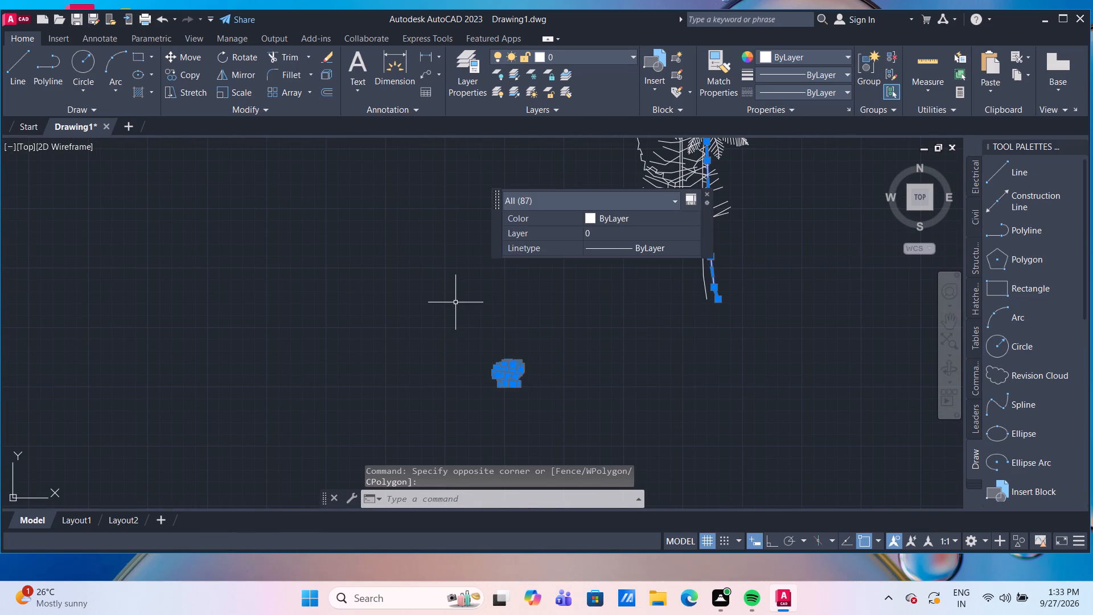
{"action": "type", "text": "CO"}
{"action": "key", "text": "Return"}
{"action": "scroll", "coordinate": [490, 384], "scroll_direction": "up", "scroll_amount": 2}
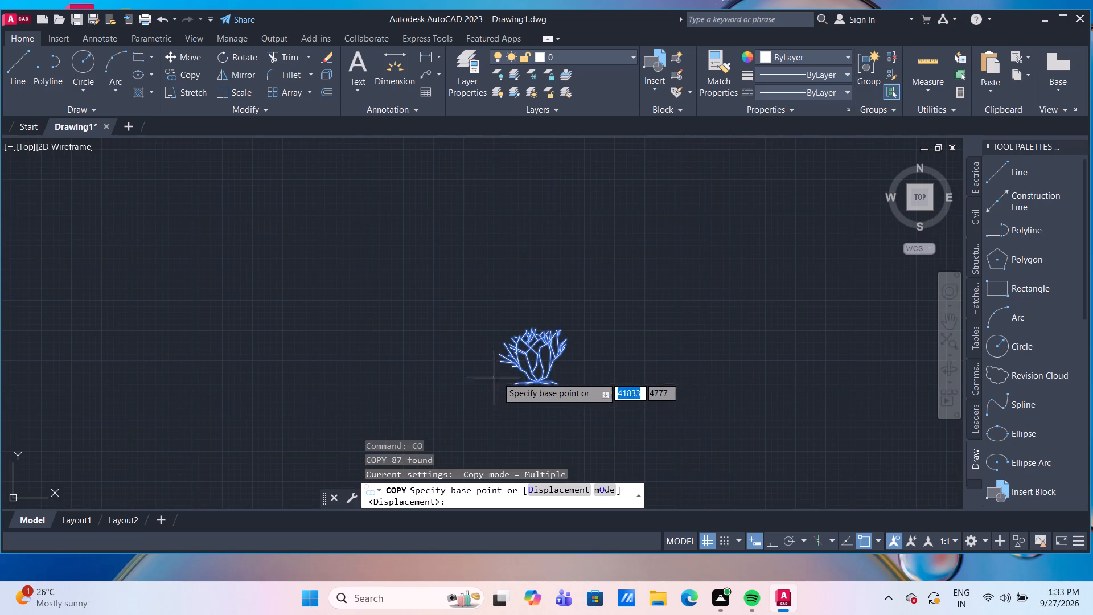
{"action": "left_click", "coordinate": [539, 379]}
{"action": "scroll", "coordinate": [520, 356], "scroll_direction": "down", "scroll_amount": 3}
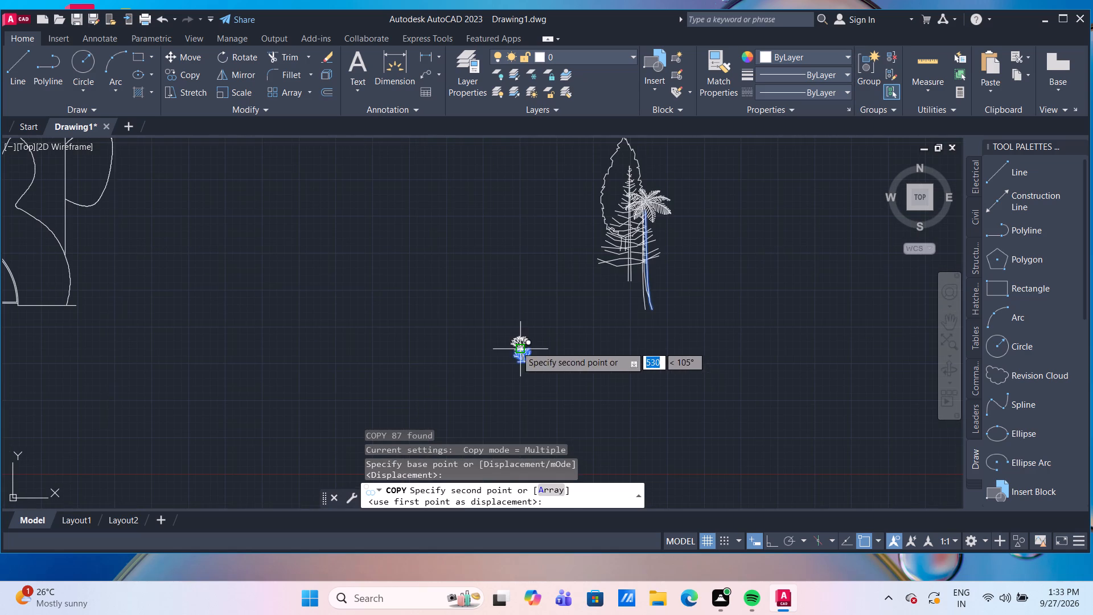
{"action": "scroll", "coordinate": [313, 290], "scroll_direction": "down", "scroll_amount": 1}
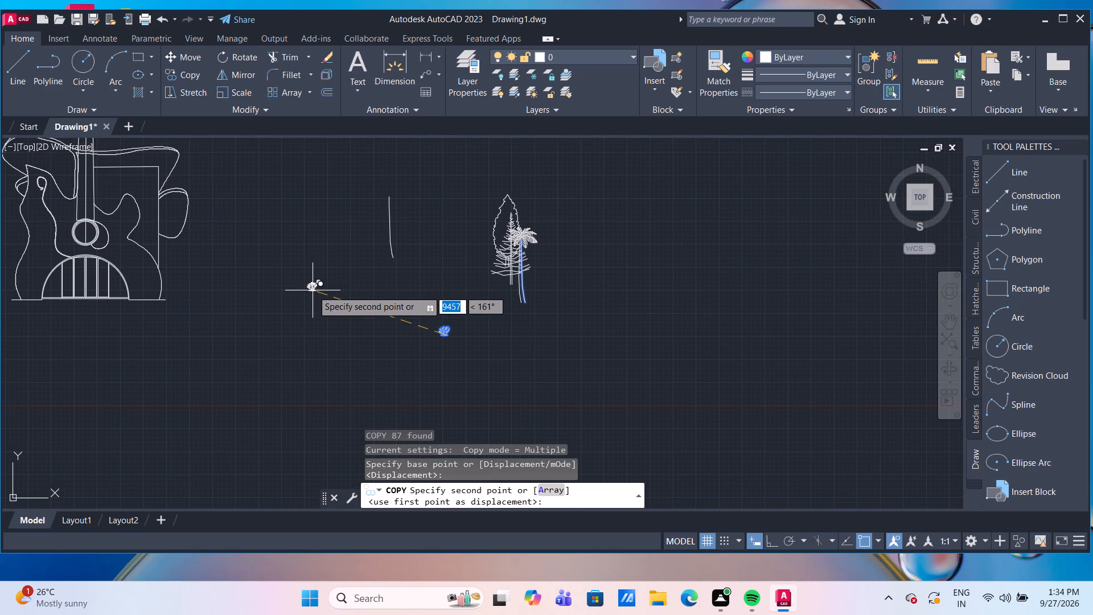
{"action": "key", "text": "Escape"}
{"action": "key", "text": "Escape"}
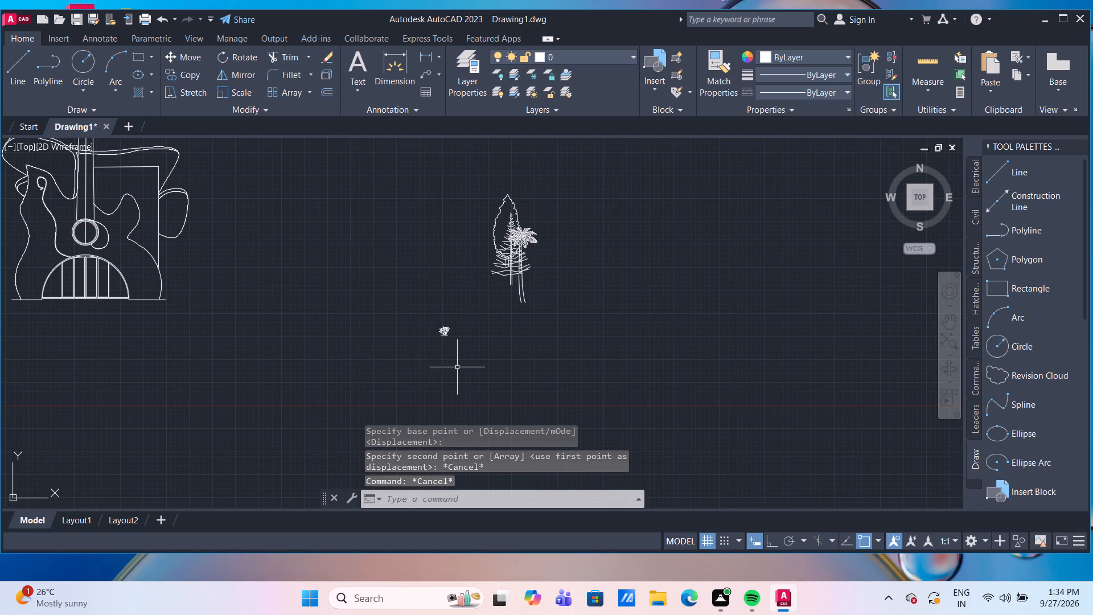
Copy the shrub to two overlapping spots just below the guitar's concentric sound-hole rings, above the arch.
{"action": "left_click_drag", "start_coordinate": [467, 364], "coordinate": [457, 347]}
{"action": "left_click", "coordinate": [429, 310]}
{"action": "type", "text": "CO"}
{"action": "key", "text": "Return"}
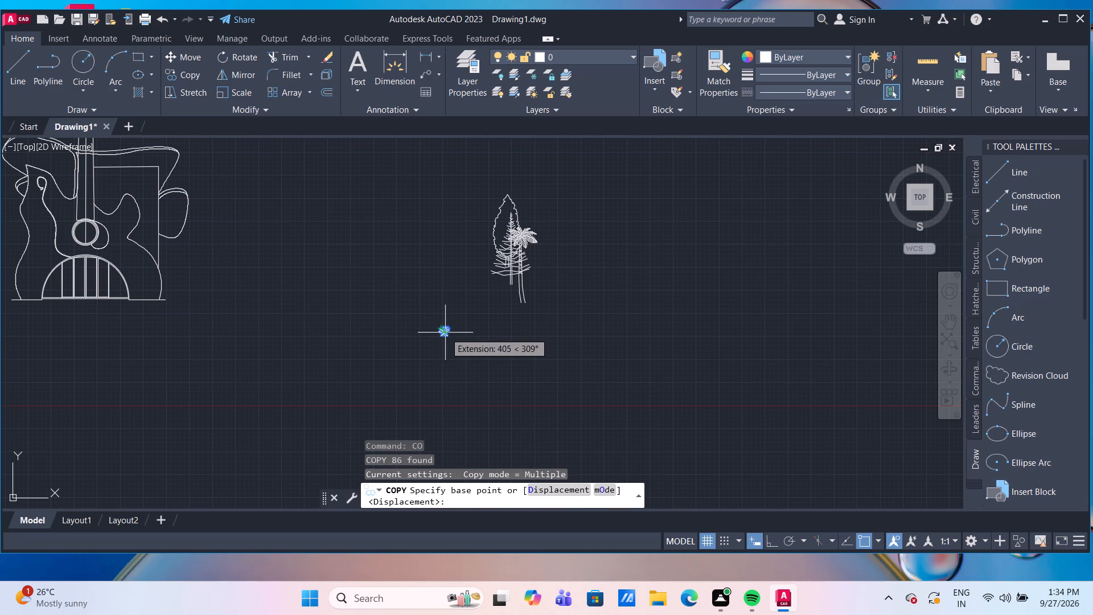
{"action": "left_click", "coordinate": [445, 333]}
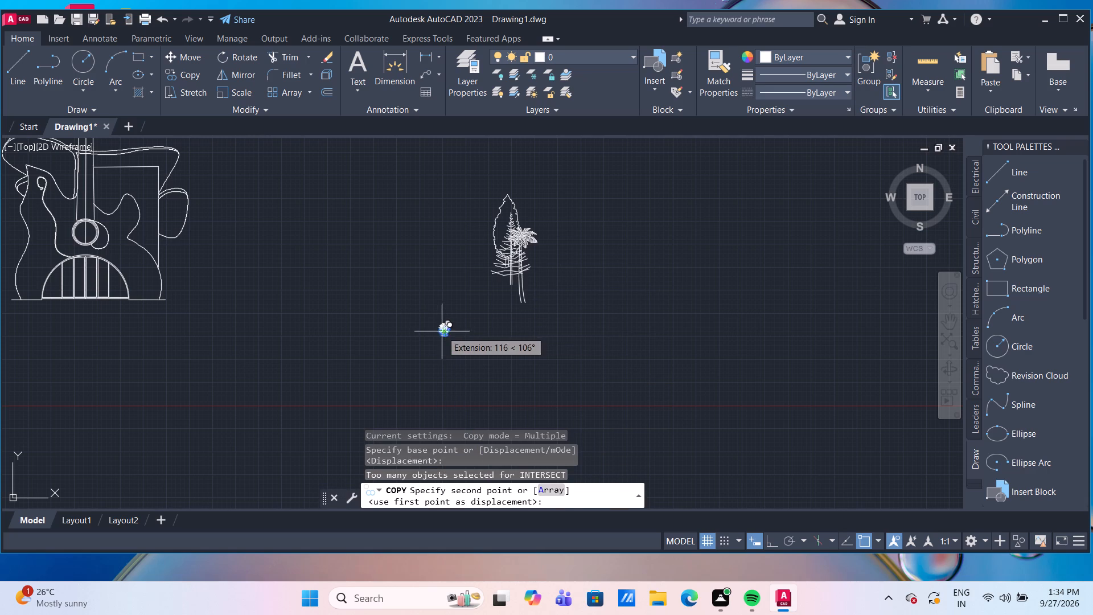
{"action": "scroll", "coordinate": [100, 235], "scroll_direction": "up", "scroll_amount": 5}
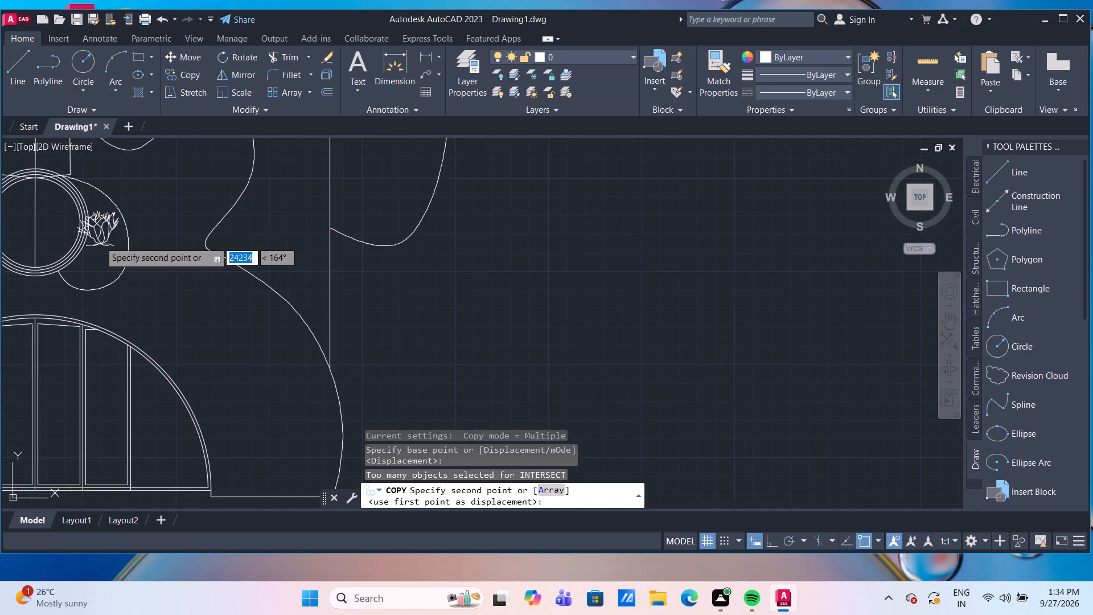
{"action": "middle_click_drag", "start_coordinate": [100, 270], "coordinate": [297, 319]}
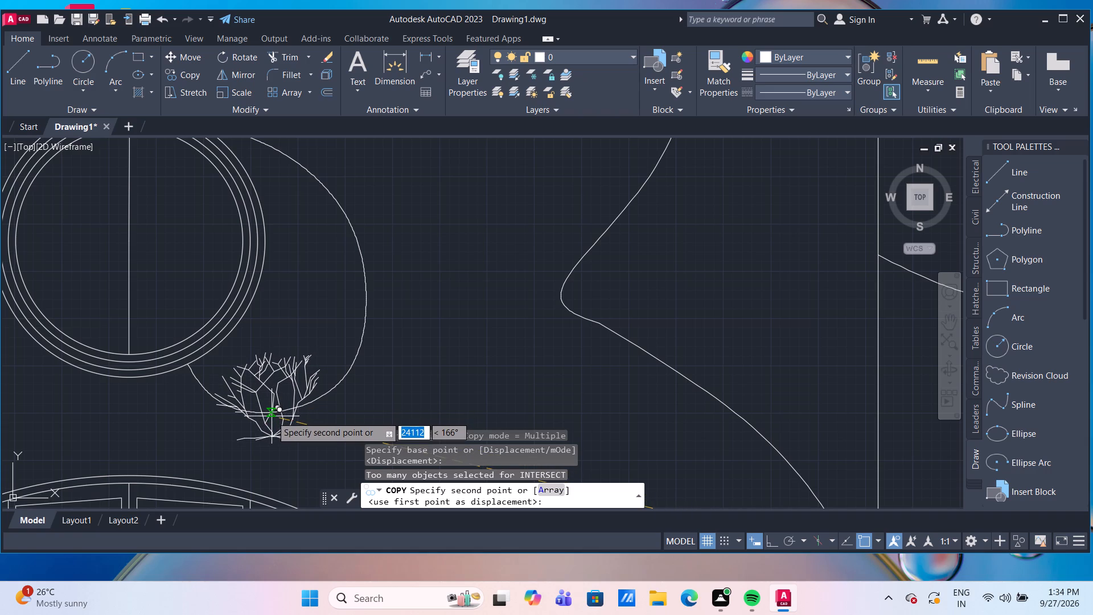
{"action": "left_click", "coordinate": [272, 416]}
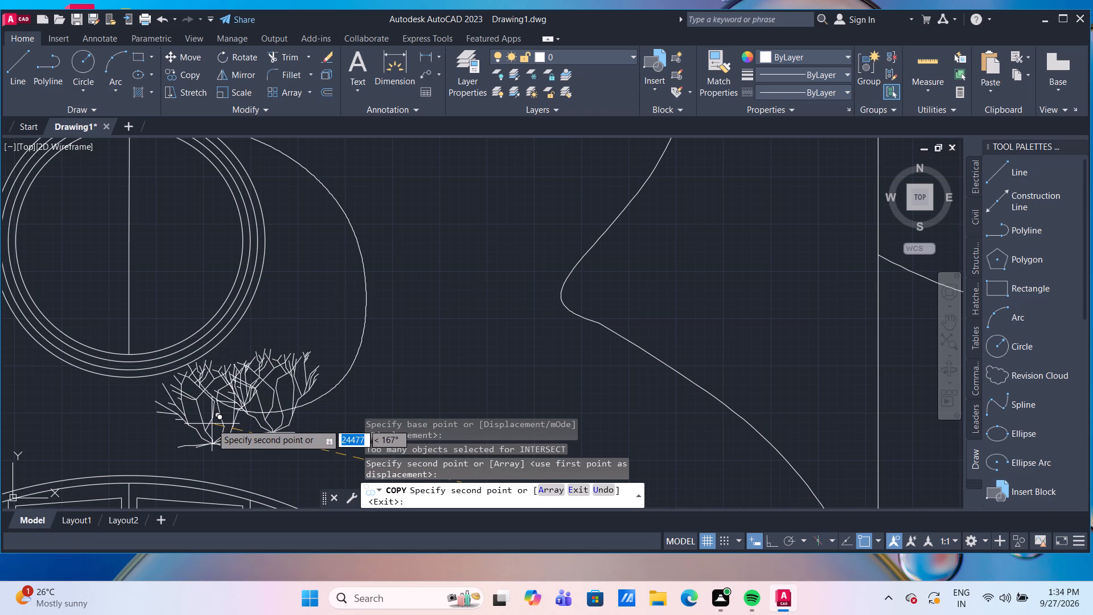
{"action": "left_click", "coordinate": [212, 424]}
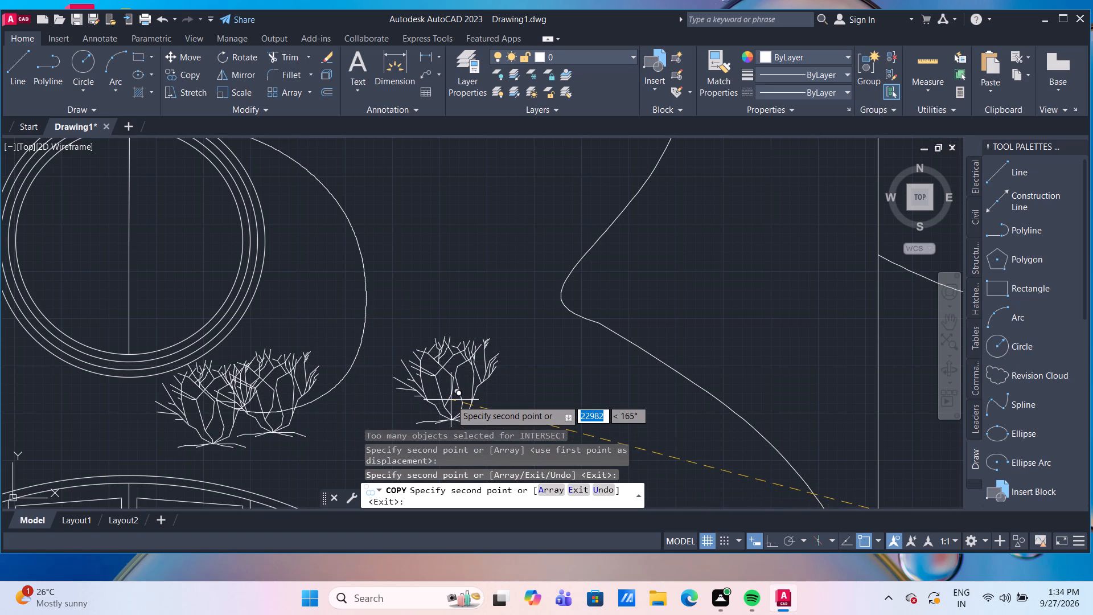
{"action": "key", "text": "Escape"}
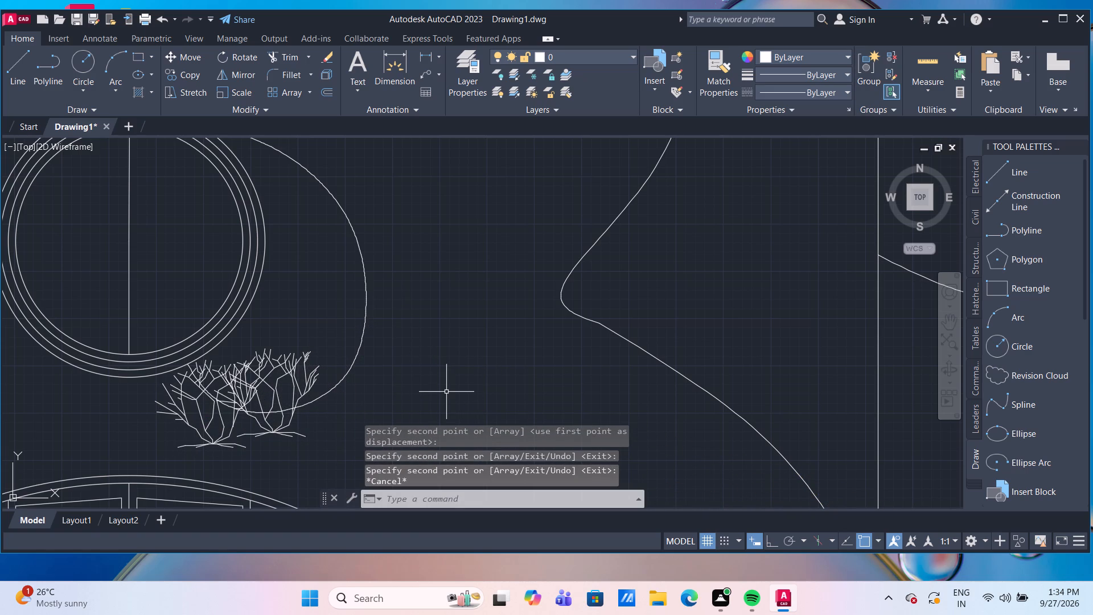
Examine the palm crown where it overlaps the evergreen and deciduous trees.
{"action": "scroll", "coordinate": [443, 388], "scroll_direction": "down", "scroll_amount": 3}
{"action": "scroll", "coordinate": [752, 391], "scroll_direction": "down", "scroll_amount": 3}
{"action": "middle_click_drag", "start_coordinate": [788, 398], "coordinate": [556, 329]}
{"action": "scroll", "coordinate": [679, 309], "scroll_direction": "up", "scroll_amount": 4}
{"action": "scroll", "coordinate": [751, 360], "scroll_direction": "up", "scroll_amount": 2}
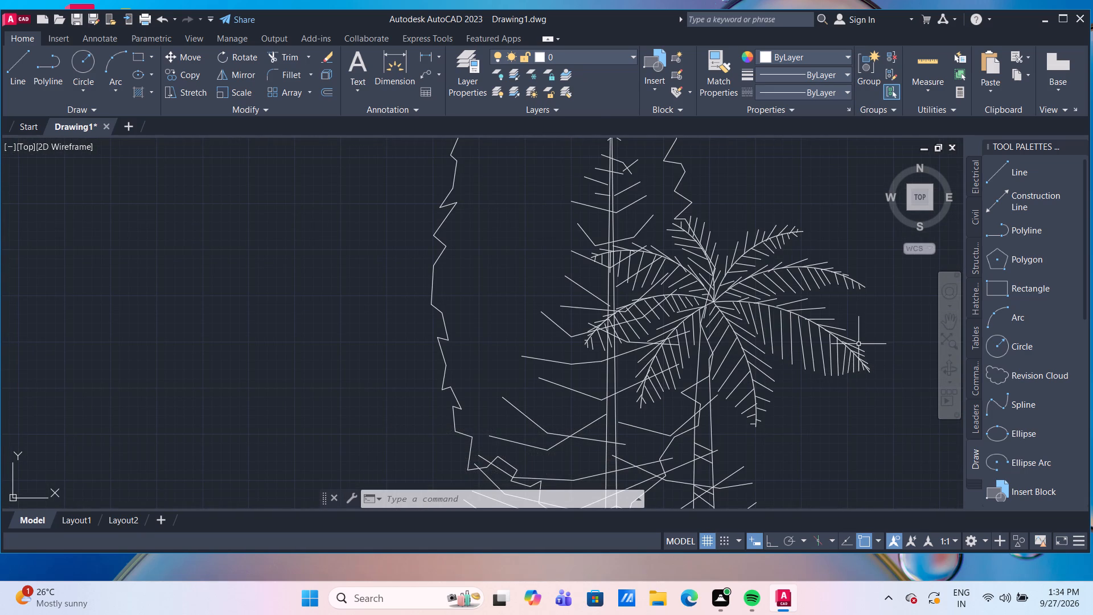
{"action": "scroll", "coordinate": [858, 344], "scroll_direction": "down", "scroll_amount": 2}
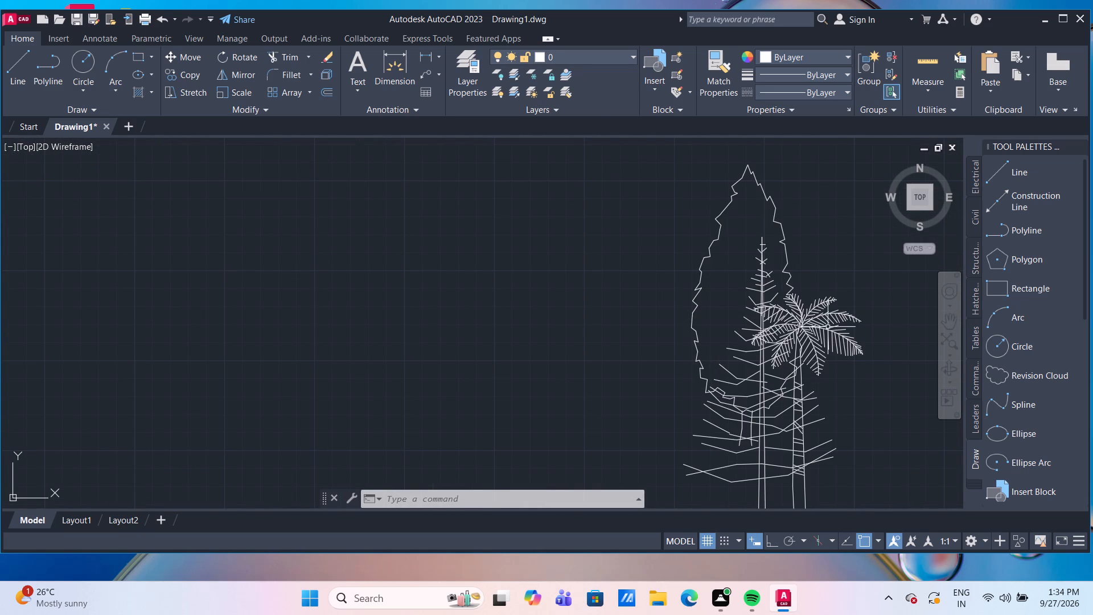
{"action": "scroll", "coordinate": [815, 368], "scroll_direction": "up", "scroll_amount": 1}
{"action": "scroll", "coordinate": [787, 306], "scroll_direction": "up", "scroll_amount": 2}
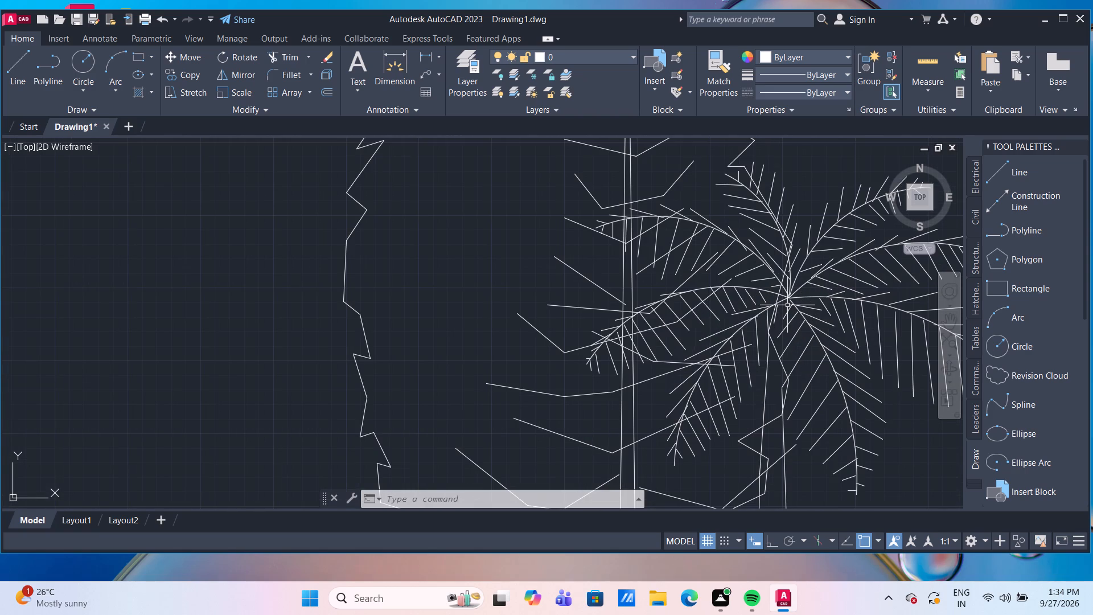
{"action": "scroll", "coordinate": [787, 305], "scroll_direction": "down", "scroll_amount": 4}
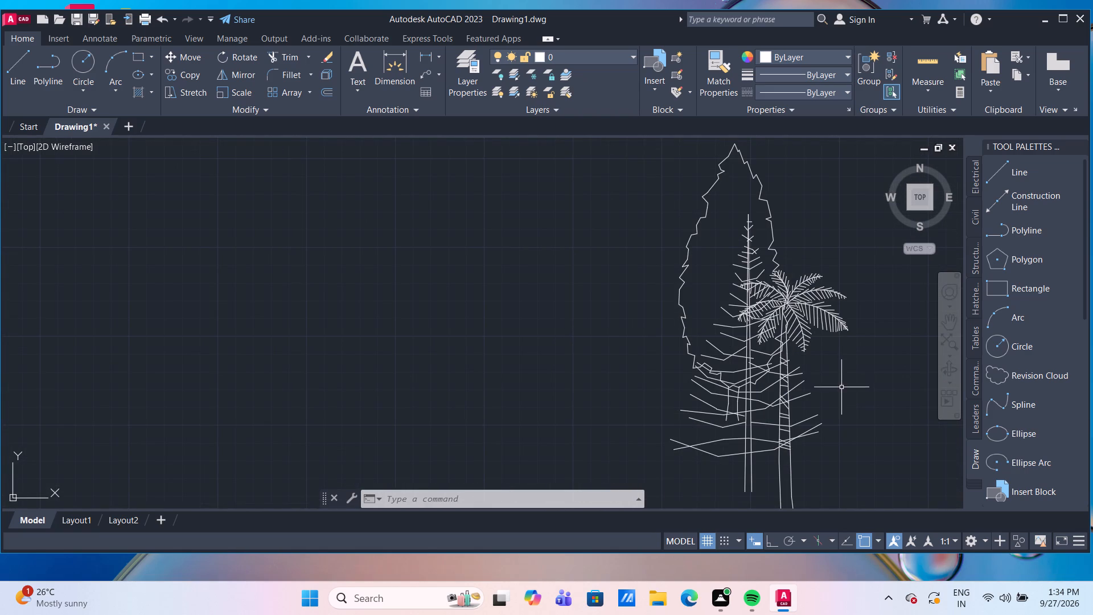
{"action": "middle_click_drag", "start_coordinate": [840, 388], "coordinate": [778, 375]}
{"action": "scroll", "coordinate": [743, 306], "scroll_direction": "up", "scroll_amount": 3}
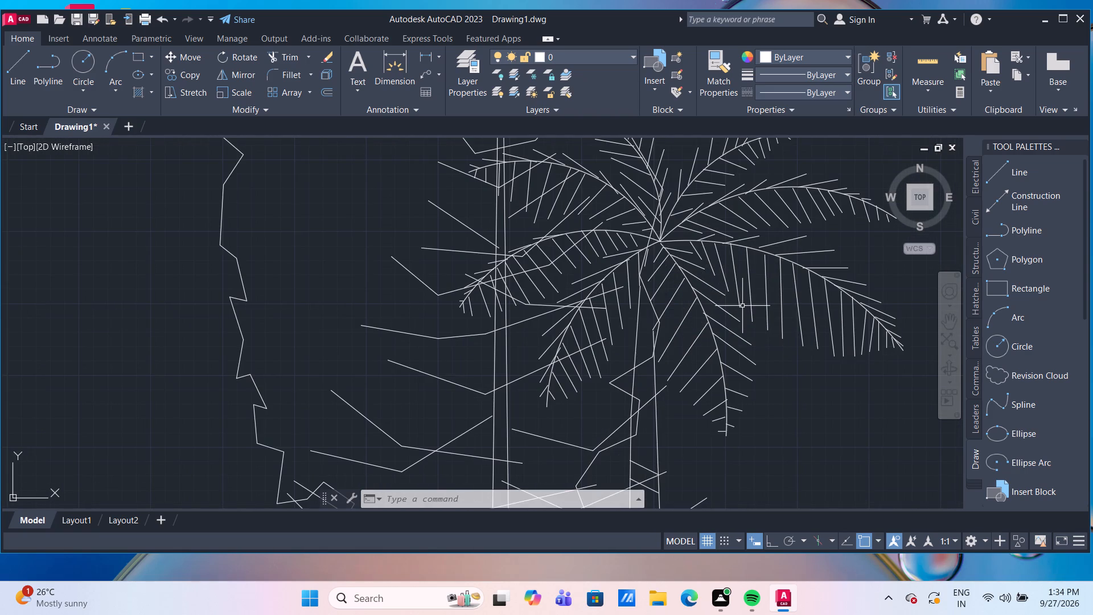
{"action": "scroll", "coordinate": [742, 306], "scroll_direction": "down", "scroll_amount": 2}
{"action": "scroll", "coordinate": [717, 280], "scroll_direction": "up", "scroll_amount": 2}
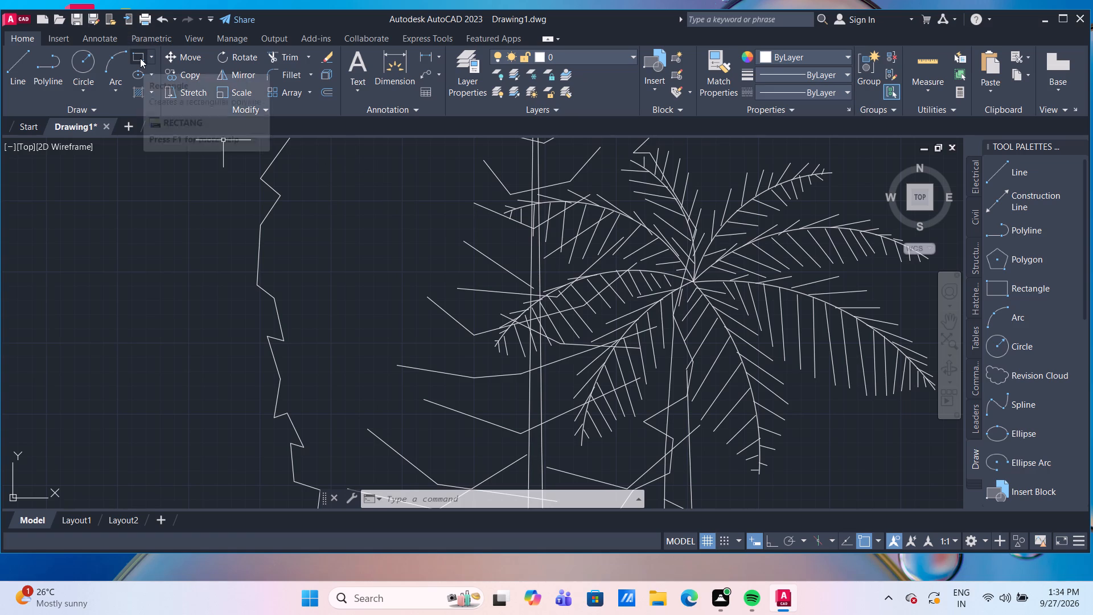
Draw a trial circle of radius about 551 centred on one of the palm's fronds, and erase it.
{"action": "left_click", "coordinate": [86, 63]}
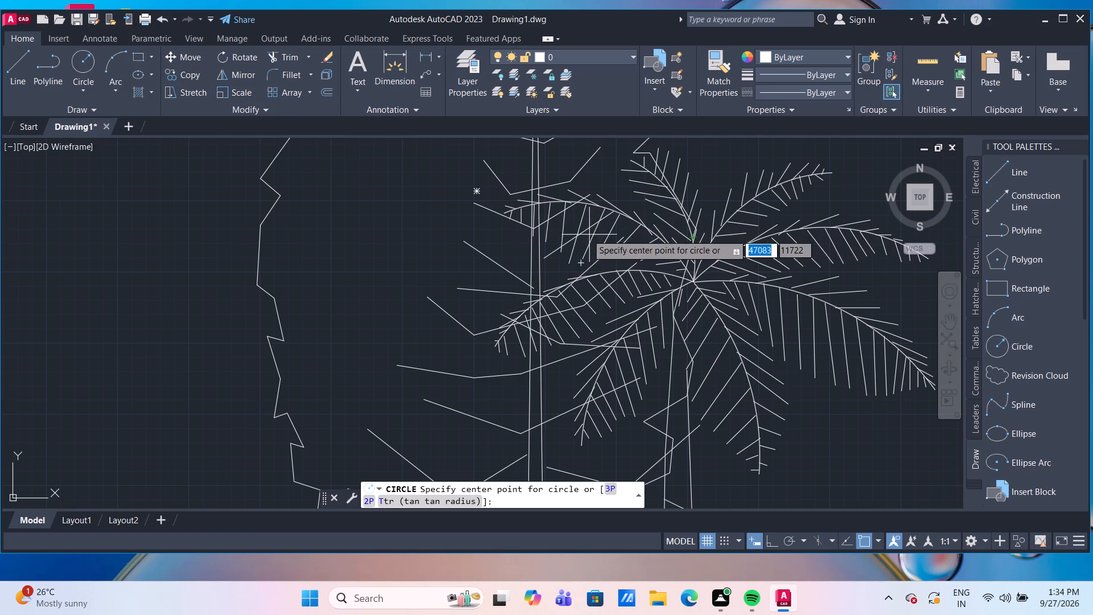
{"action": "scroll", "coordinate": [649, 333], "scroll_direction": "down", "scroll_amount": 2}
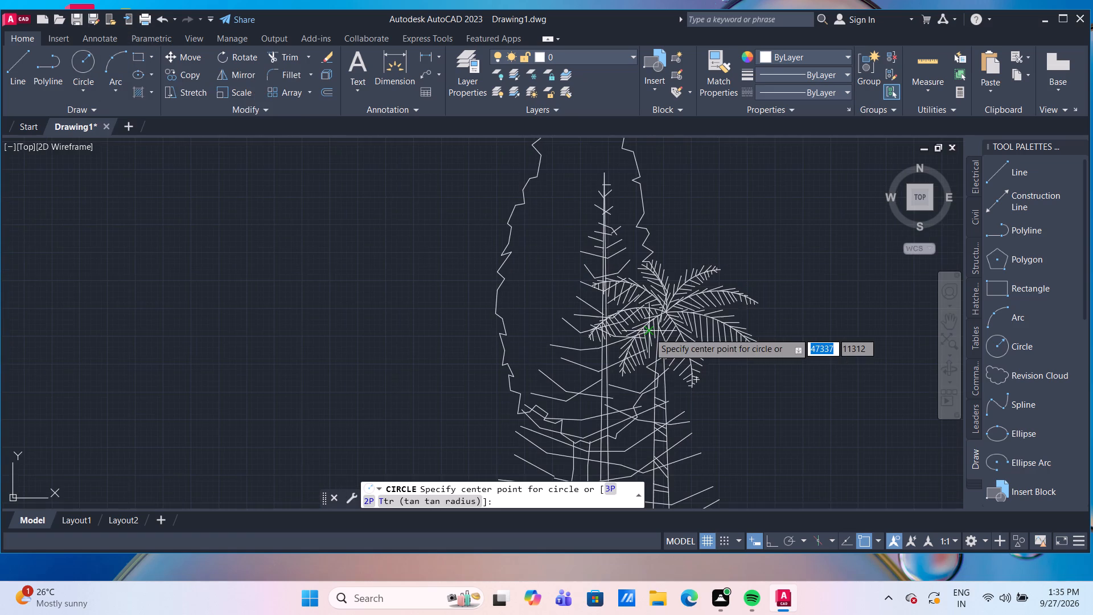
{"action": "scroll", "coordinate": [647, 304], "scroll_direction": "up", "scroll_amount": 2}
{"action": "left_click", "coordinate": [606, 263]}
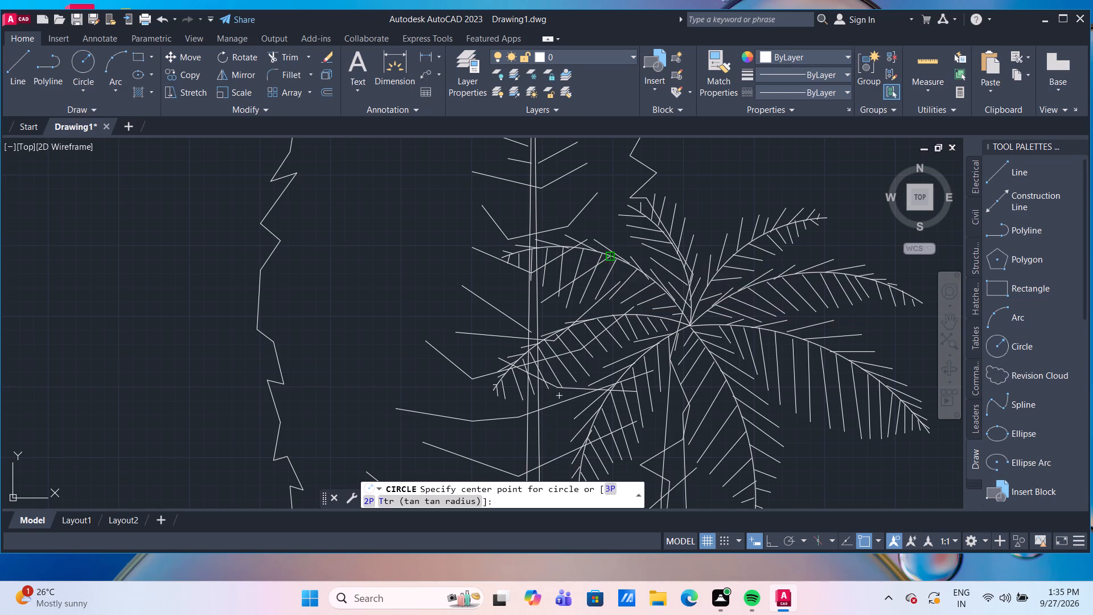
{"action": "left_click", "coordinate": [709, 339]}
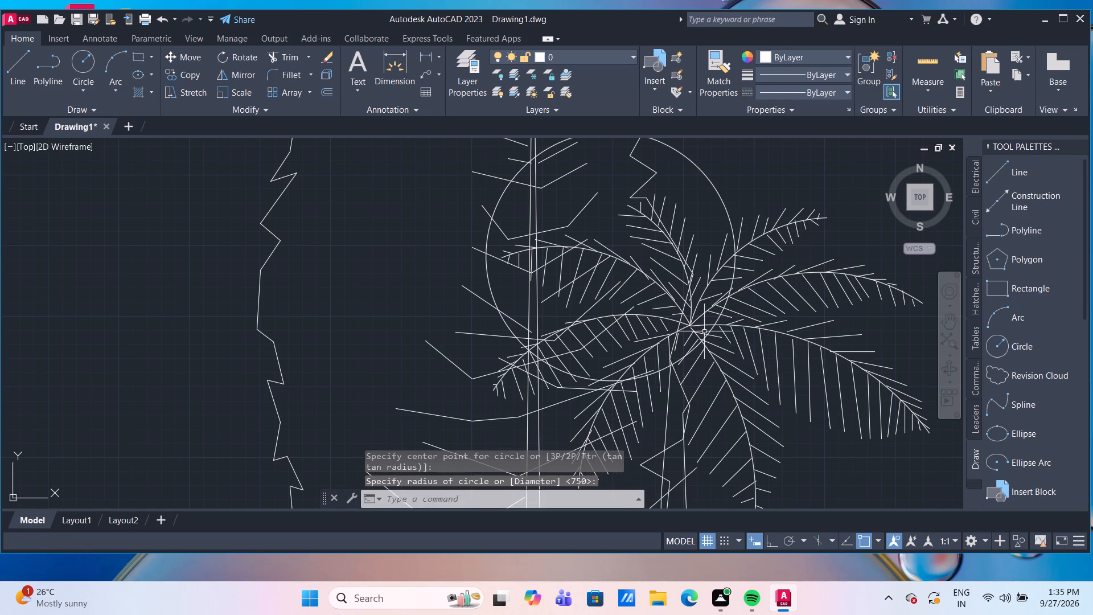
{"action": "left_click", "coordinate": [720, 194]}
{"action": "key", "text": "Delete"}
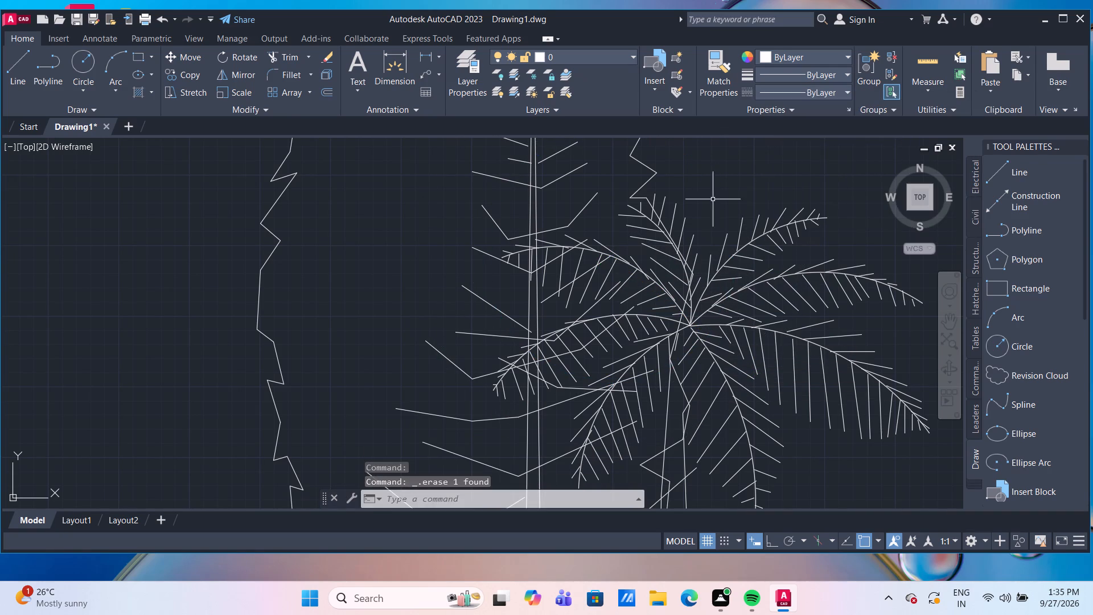
Draw a circle of radius 250 centred where the palm's fronds meet.
{"action": "left_click", "coordinate": [87, 66]}
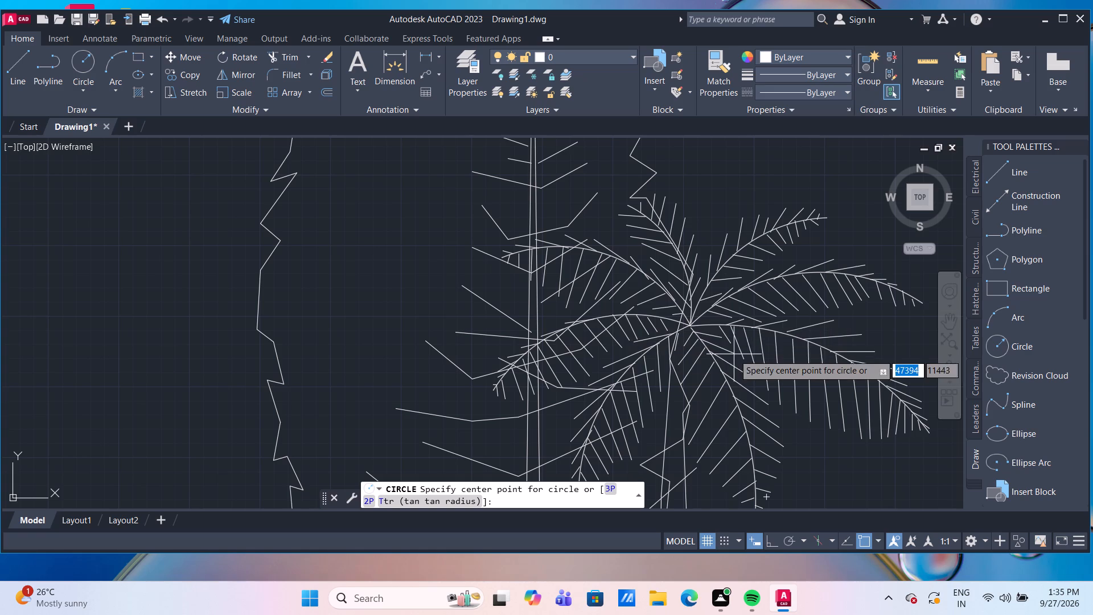
{"action": "left_click", "coordinate": [687, 323]}
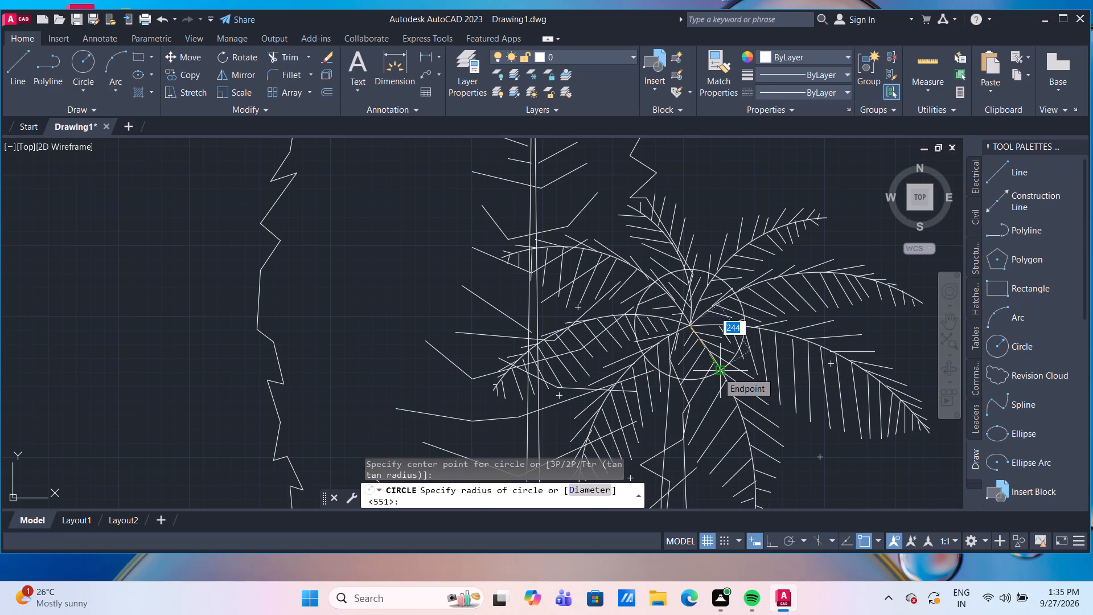
{"action": "type", "text": "250"}
{"action": "key", "text": "Return"}
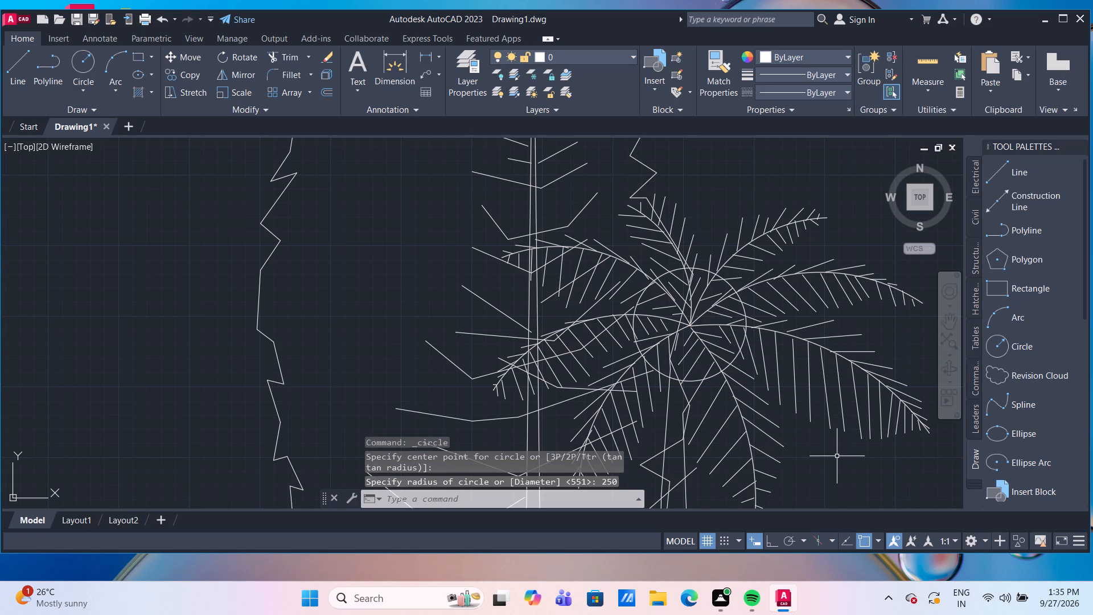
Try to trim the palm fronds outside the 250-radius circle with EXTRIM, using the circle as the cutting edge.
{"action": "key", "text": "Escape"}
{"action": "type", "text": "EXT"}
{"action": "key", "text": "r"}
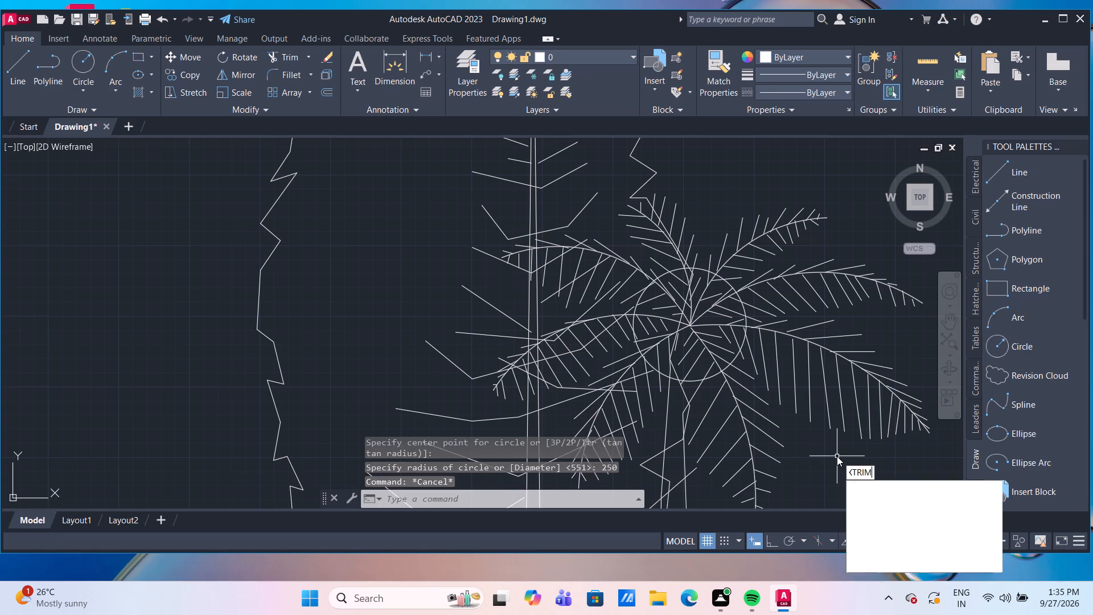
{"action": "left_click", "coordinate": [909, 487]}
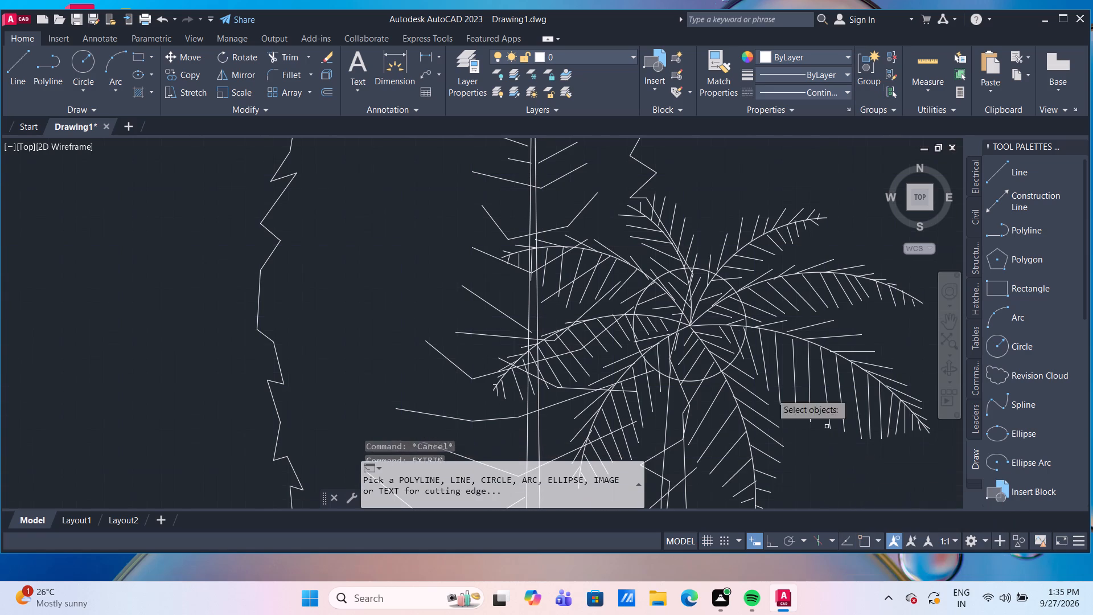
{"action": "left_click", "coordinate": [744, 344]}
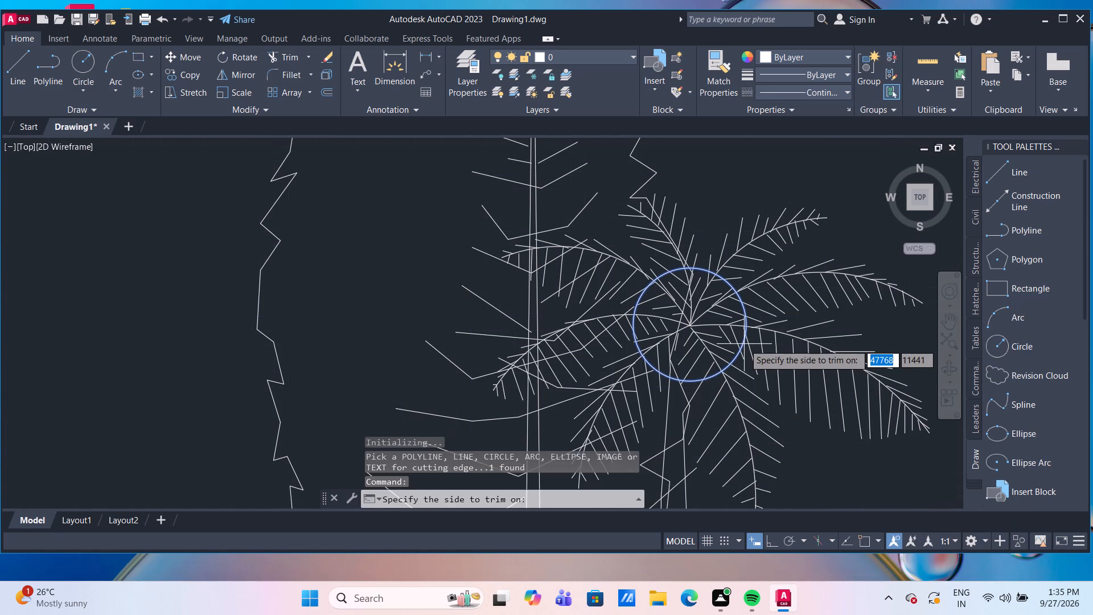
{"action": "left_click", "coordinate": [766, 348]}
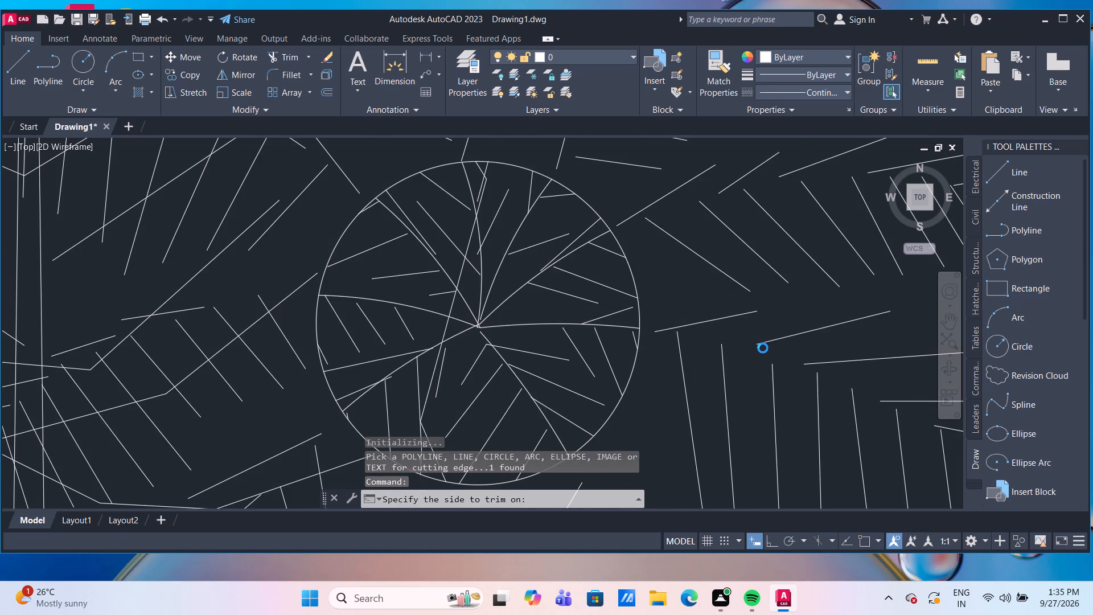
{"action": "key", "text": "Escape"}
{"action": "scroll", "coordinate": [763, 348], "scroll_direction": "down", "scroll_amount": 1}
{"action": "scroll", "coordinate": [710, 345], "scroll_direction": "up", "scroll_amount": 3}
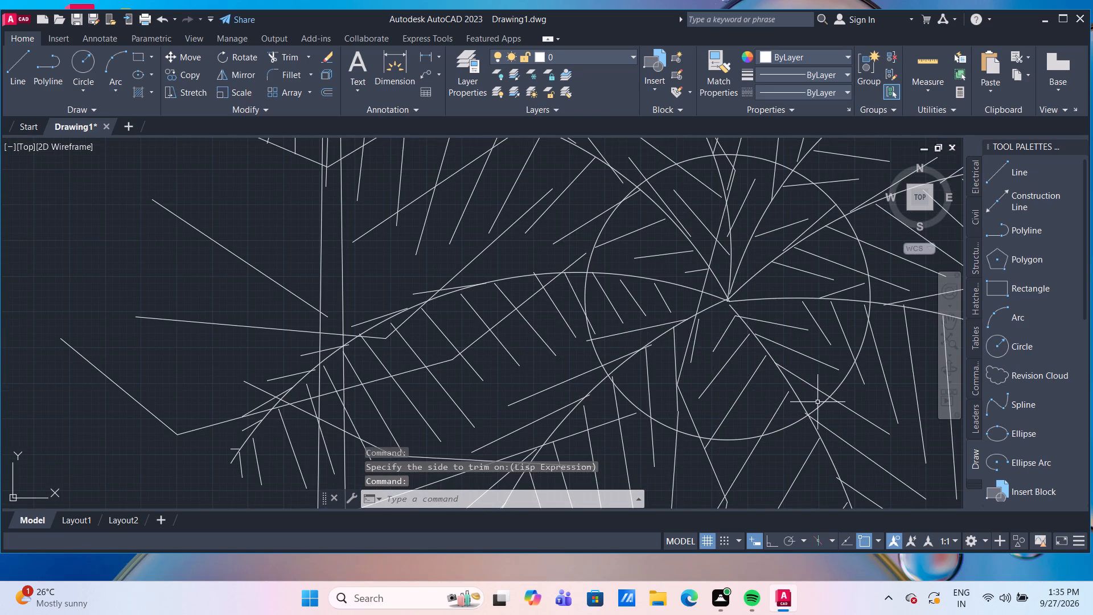
Trim the palm fronds outside the 250-radius circle with EXTRIM, using the circle as the cutting edge.
{"action": "middle_click_drag", "start_coordinate": [824, 419], "coordinate": [698, 399]}
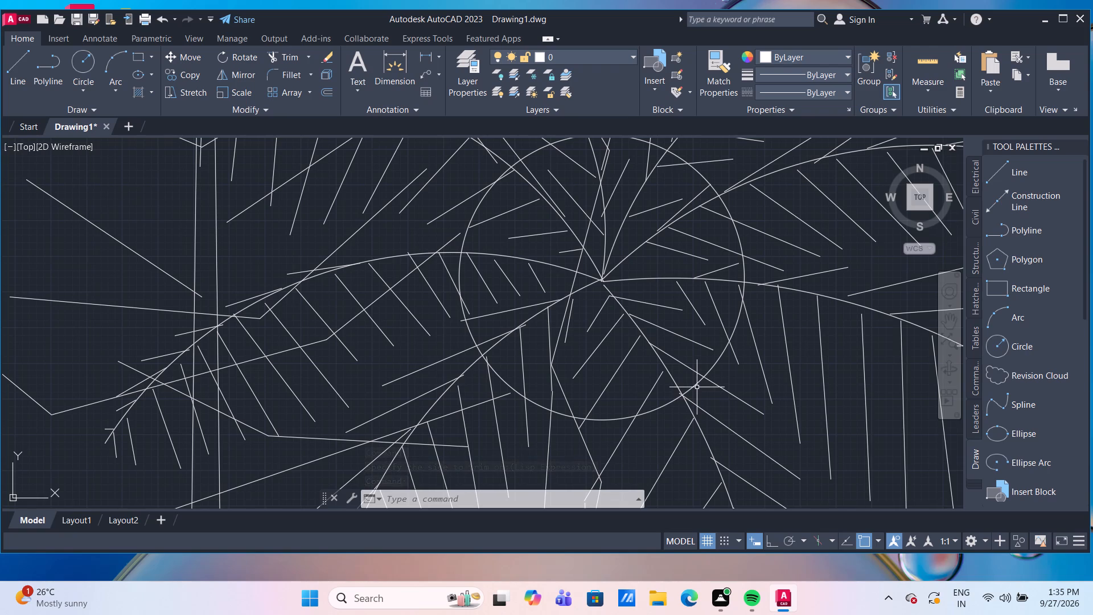
{"action": "type", "text": "EX"}
{"action": "type", "text": "YR"}
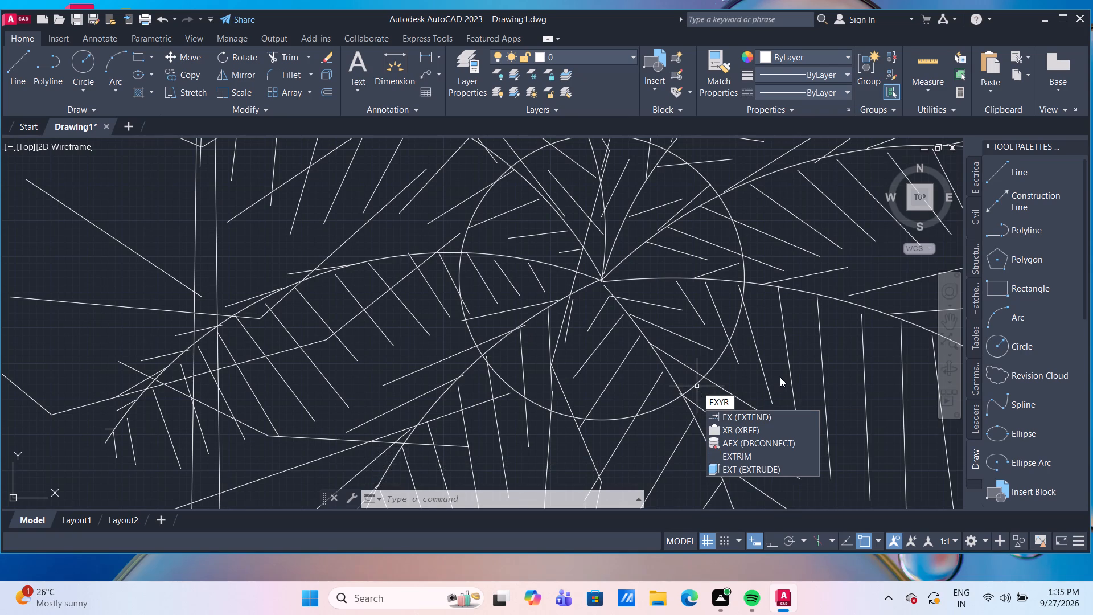
{"action": "key", "text": "BackSpace"}
{"action": "key", "text": "BackSpace"}
{"action": "type", "text": "TR"}
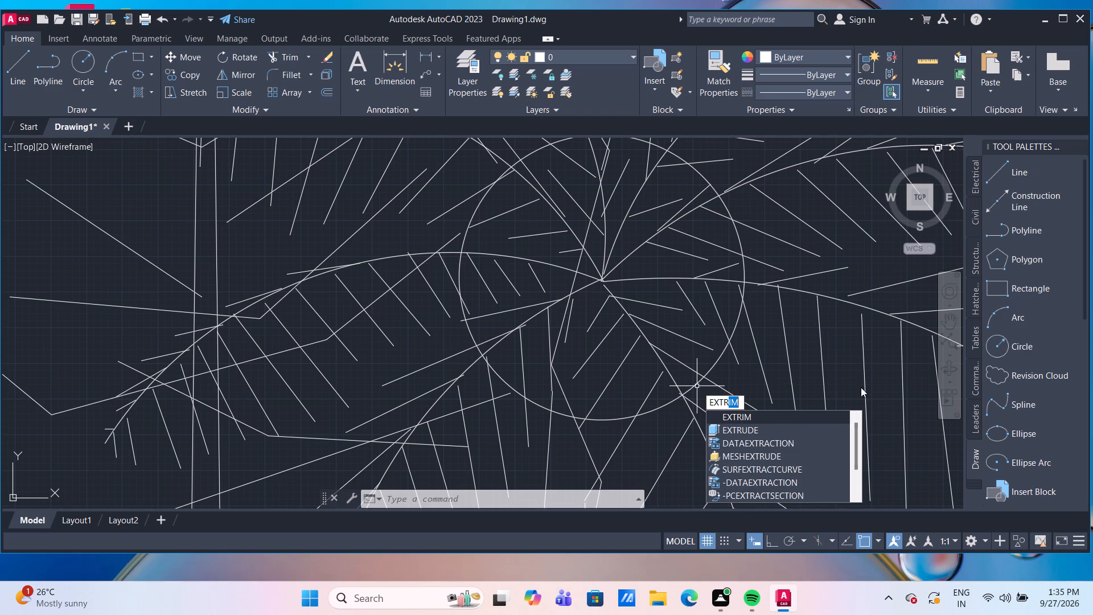
{"action": "left_click", "coordinate": [815, 413]}
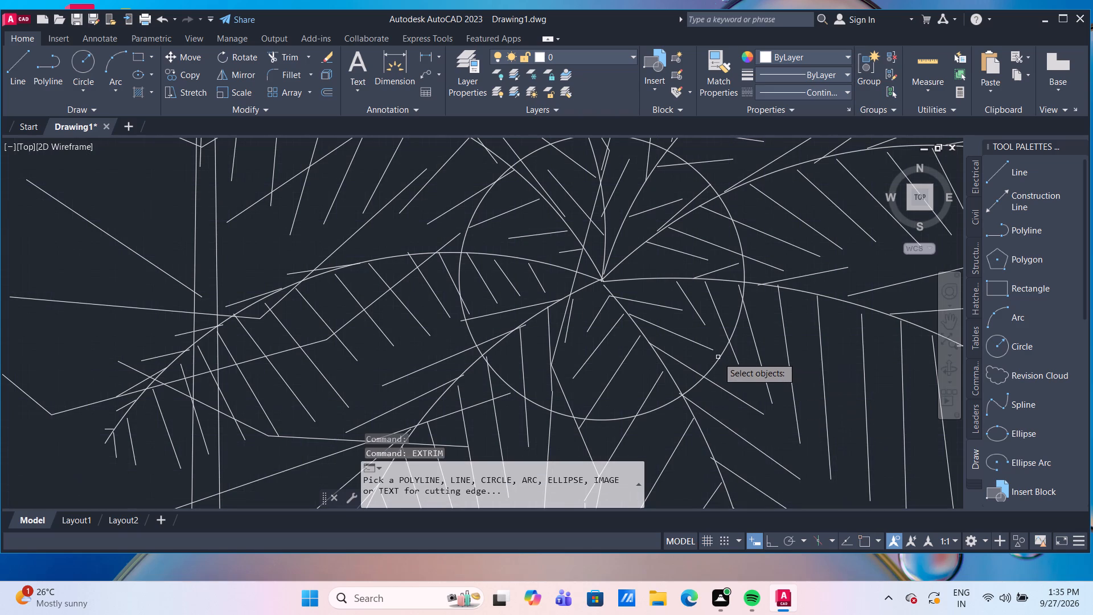
{"action": "left_click", "coordinate": [719, 360]}
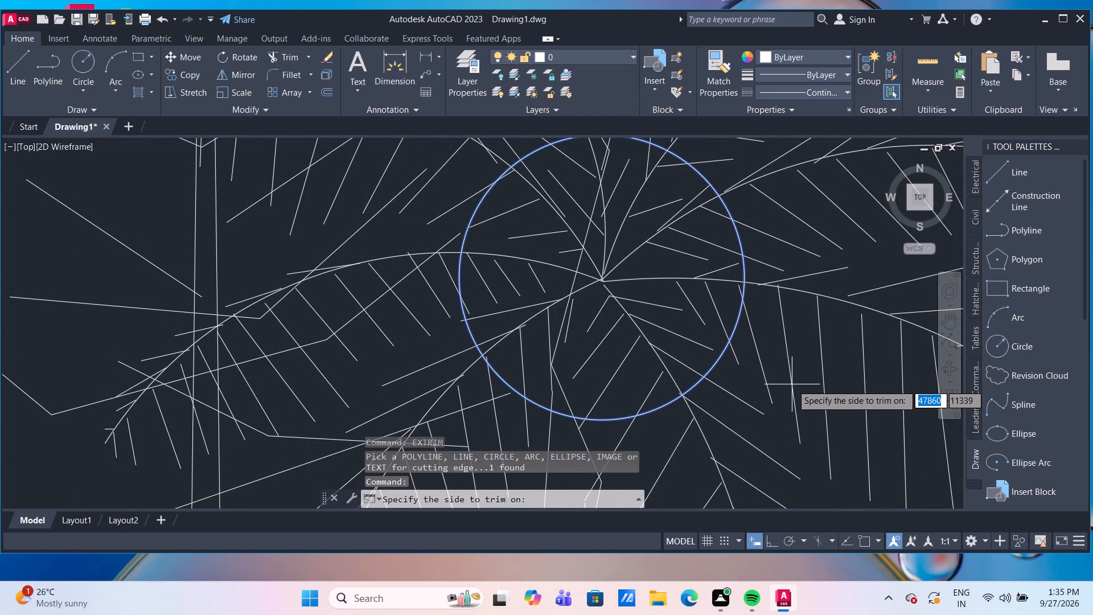
{"action": "left_click", "coordinate": [792, 385]}
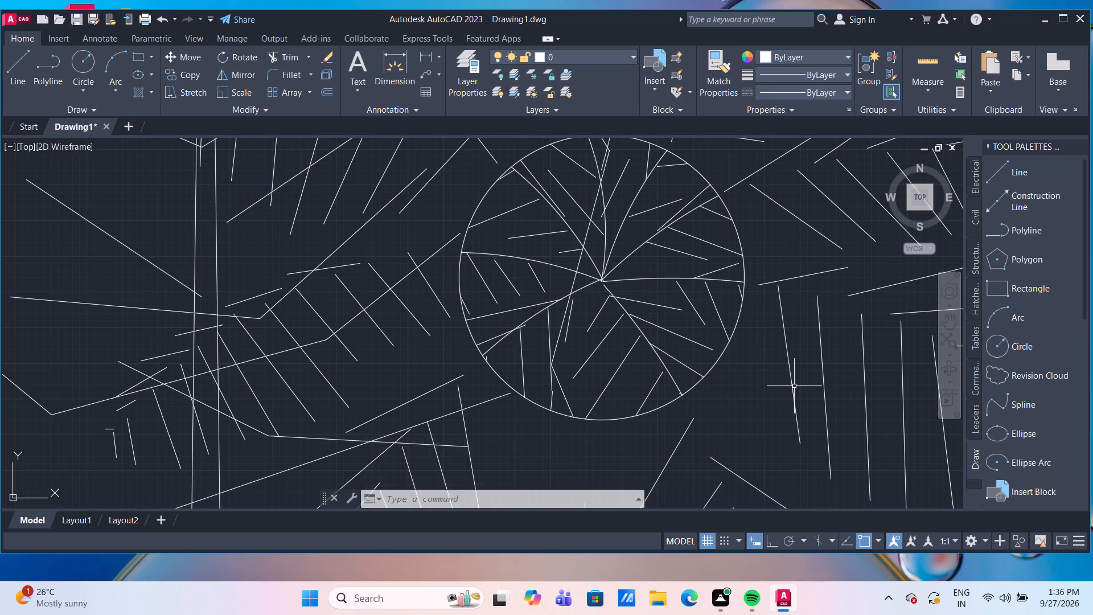
Copy the 250-radius circle and its trimmed fronds from their centre to two spots beside the shrubs below the guitar's concentric rings.
{"action": "left_click", "coordinate": [758, 370]}
{"action": "left_click", "coordinate": [721, 351]}
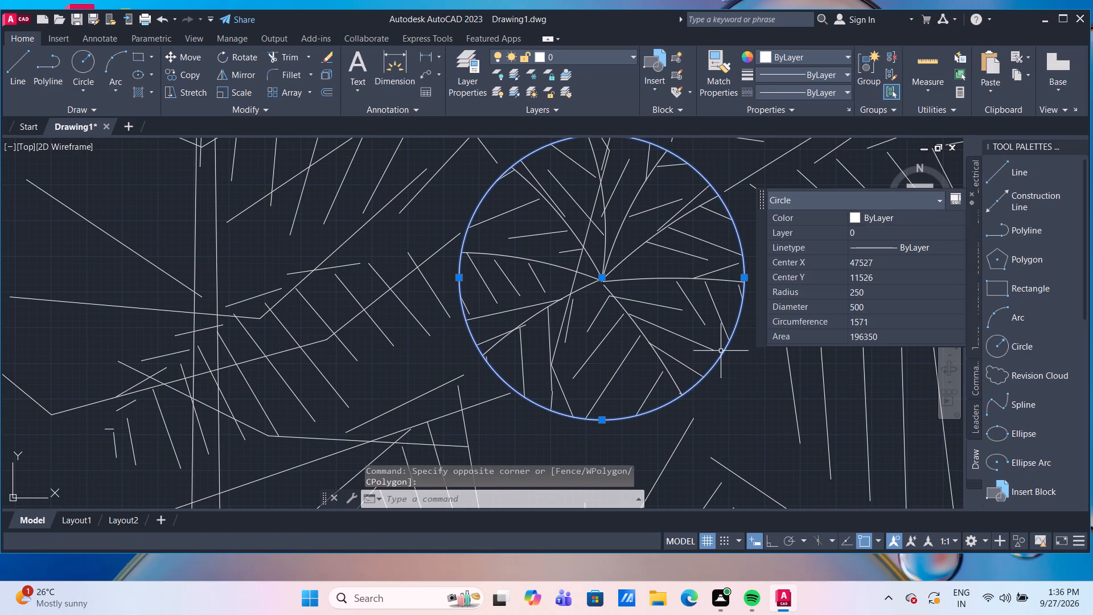
{"action": "left_click_drag", "start_coordinate": [689, 384], "coordinate": [675, 363]}
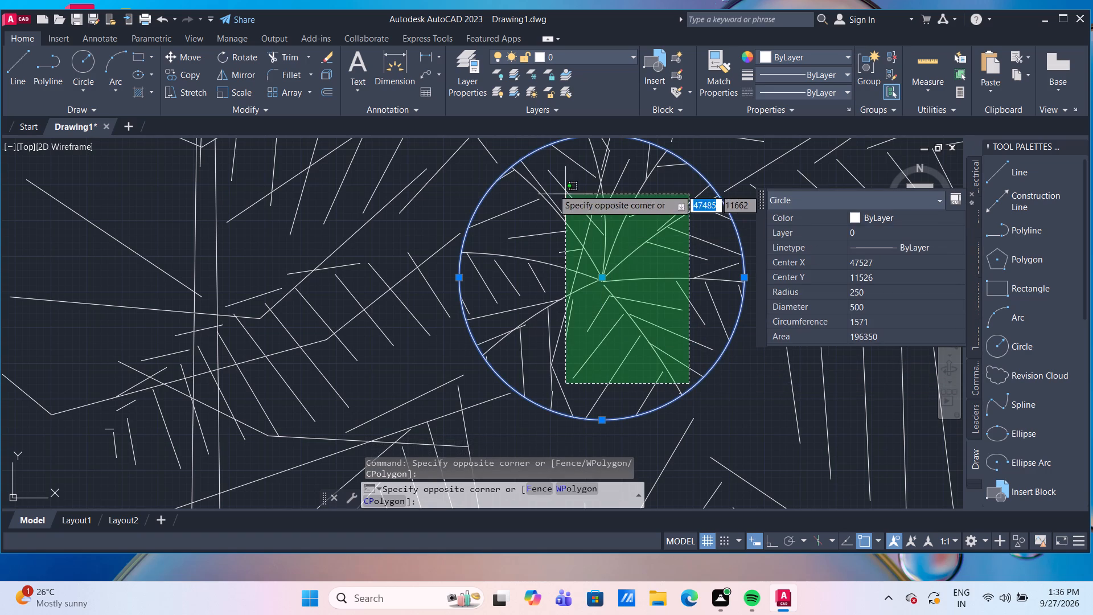
{"action": "left_click", "coordinate": [508, 191]}
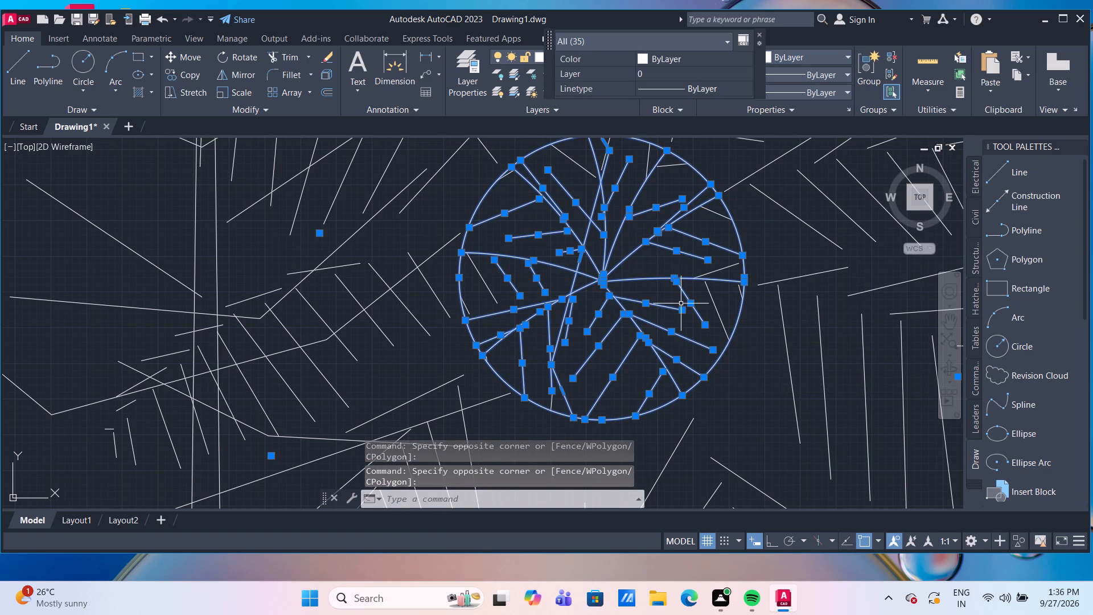
{"action": "left_click_drag", "start_coordinate": [722, 306], "coordinate": [713, 278]}
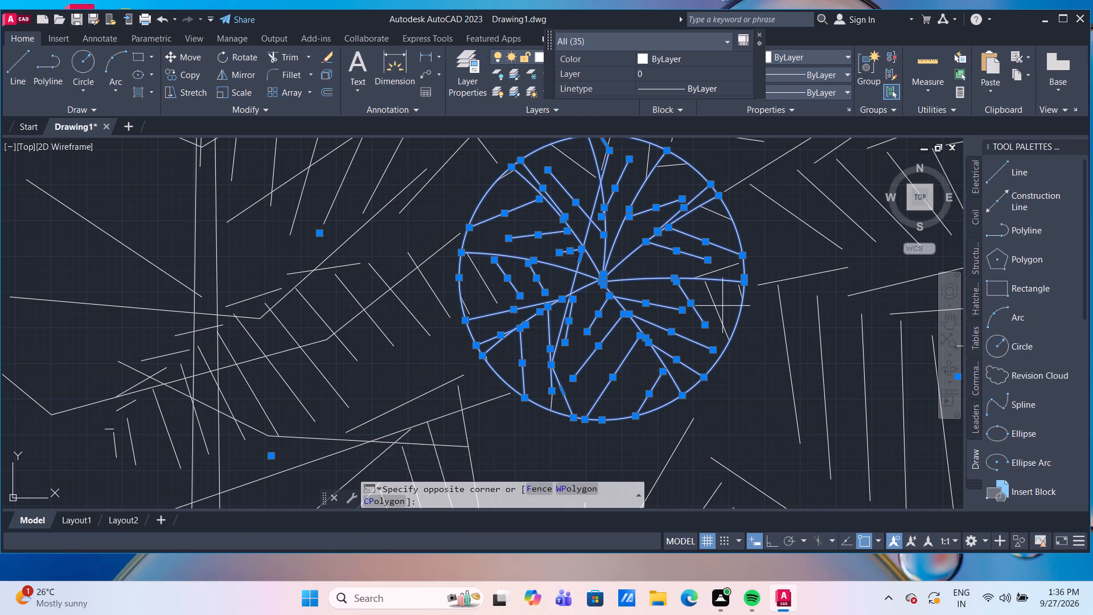
{"action": "left_click_drag", "start_coordinate": [713, 278], "coordinate": [718, 292]}
{"action": "left_click", "coordinate": [586, 158]}
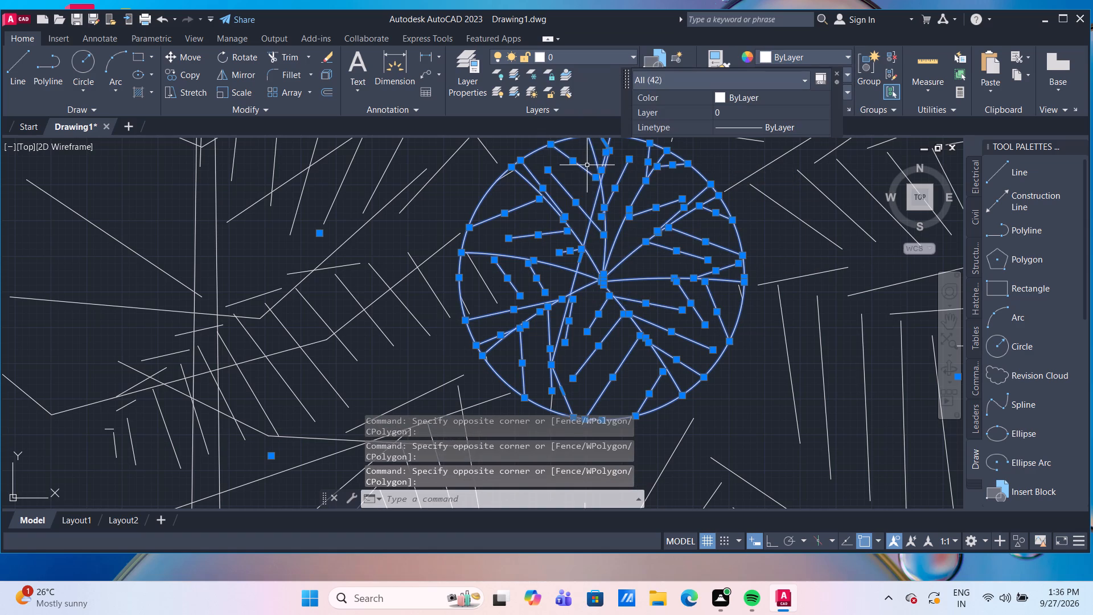
{"action": "left_click", "coordinate": [487, 284]}
{"action": "scroll", "coordinate": [487, 284], "scroll_direction": "down", "scroll_amount": 1}
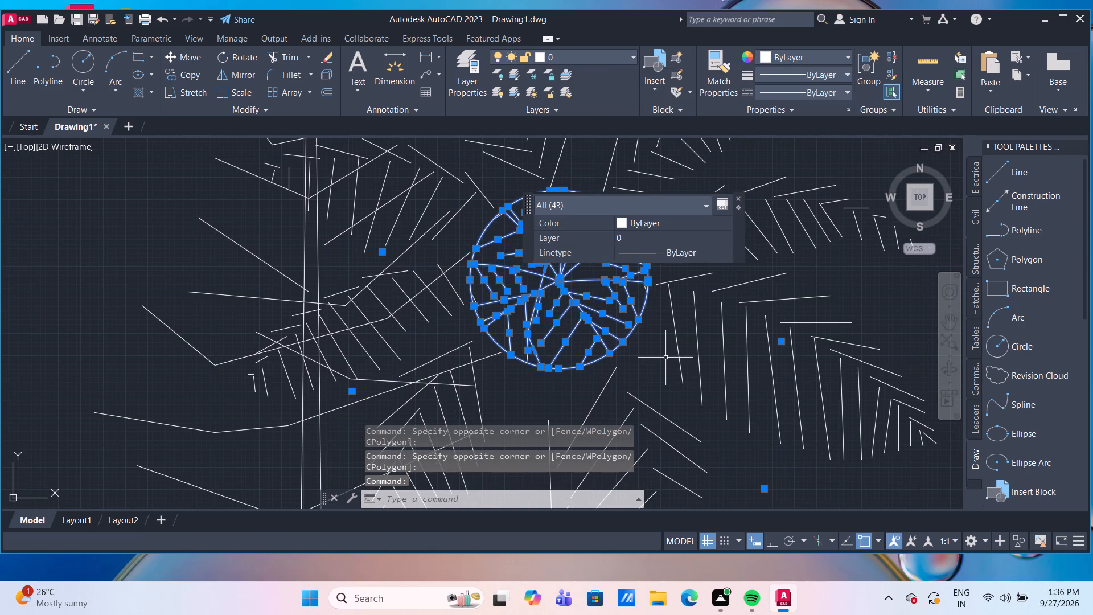
{"action": "type", "text": "CO"}
{"action": "key", "text": "Return"}
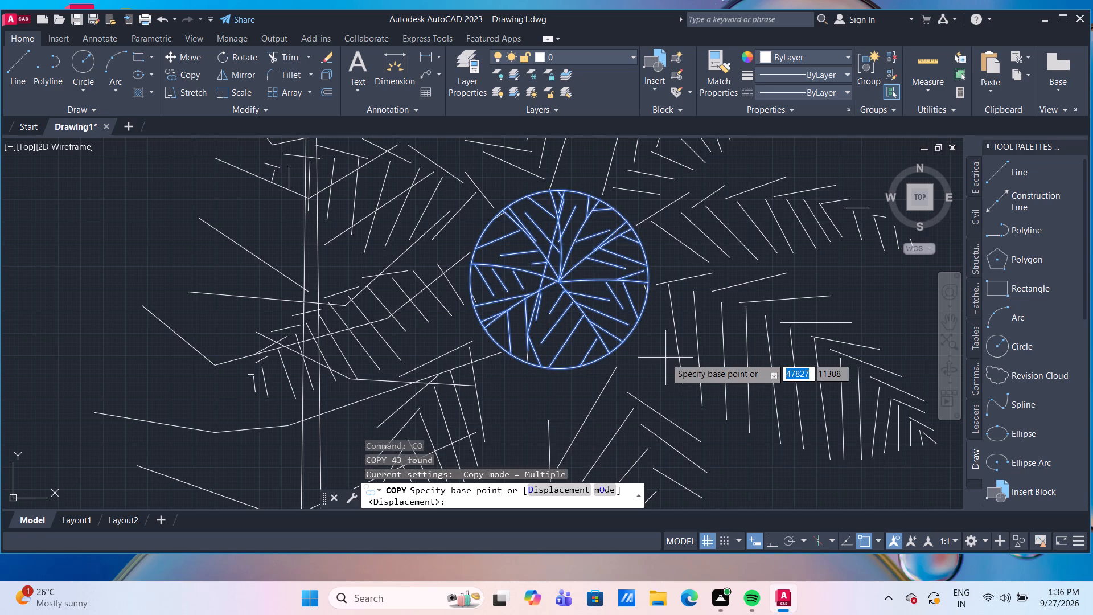
{"action": "left_click", "coordinate": [562, 279]}
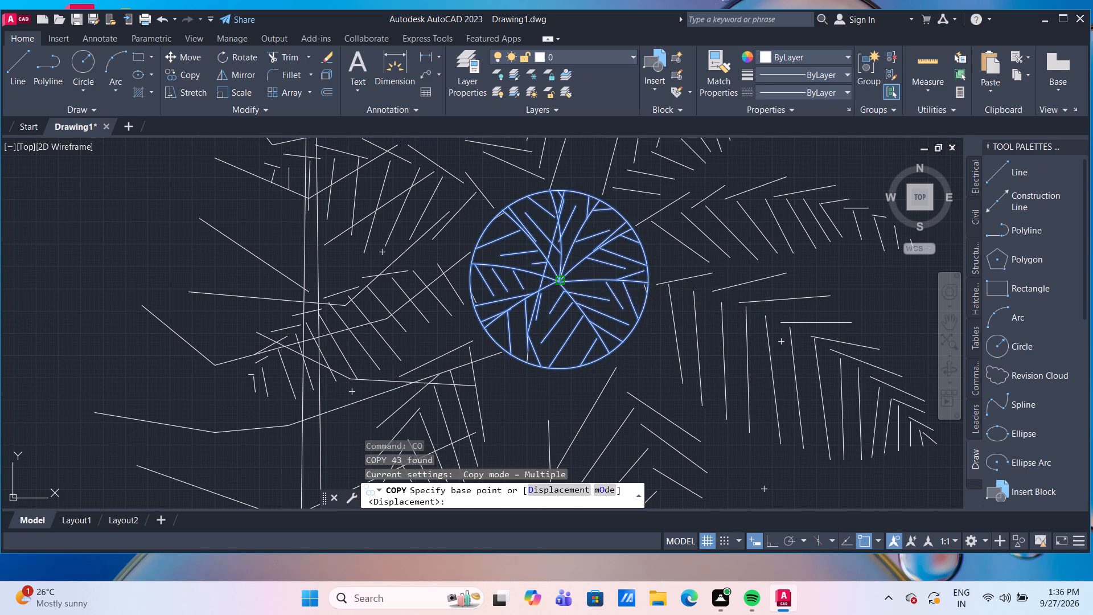
{"action": "scroll", "coordinate": [562, 279], "scroll_direction": "down", "scroll_amount": 4}
{"action": "scroll", "coordinate": [607, 297], "scroll_direction": "down", "scroll_amount": 3}
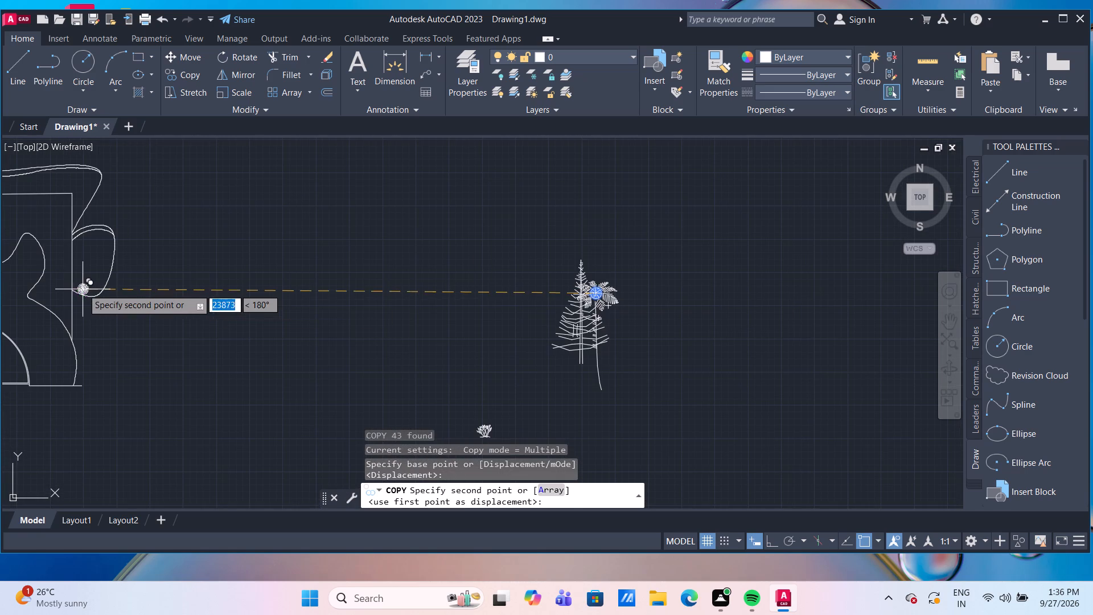
{"action": "middle_click_drag", "start_coordinate": [126, 296], "coordinate": [575, 384]}
{"action": "scroll", "coordinate": [461, 385], "scroll_direction": "up", "scroll_amount": 3}
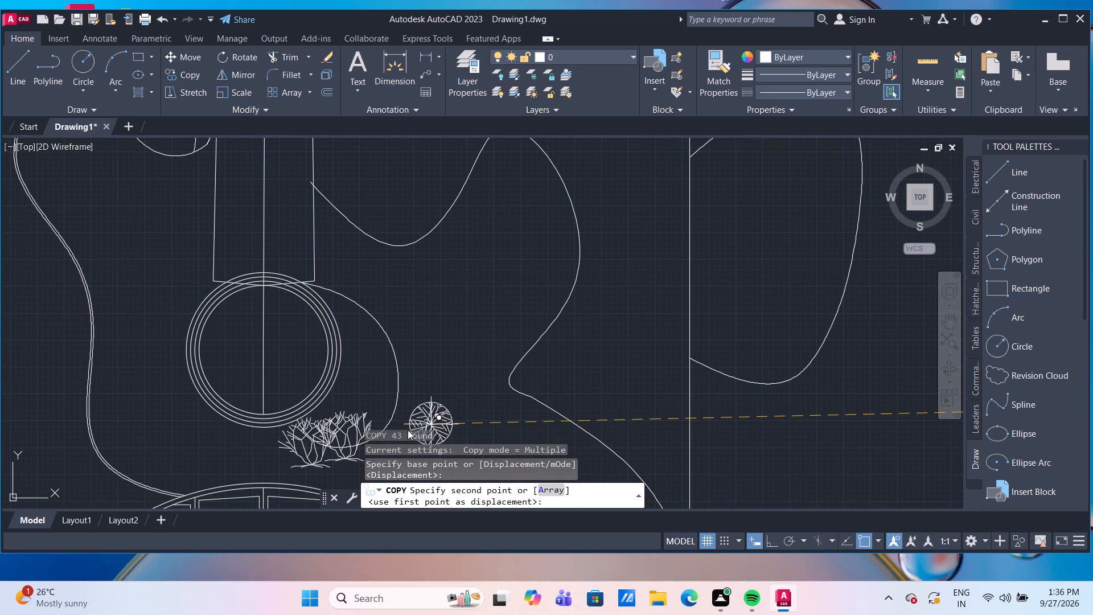
{"action": "middle_click_drag", "start_coordinate": [420, 386], "coordinate": [421, 313]}
{"action": "scroll", "coordinate": [396, 330], "scroll_direction": "up", "scroll_amount": 2}
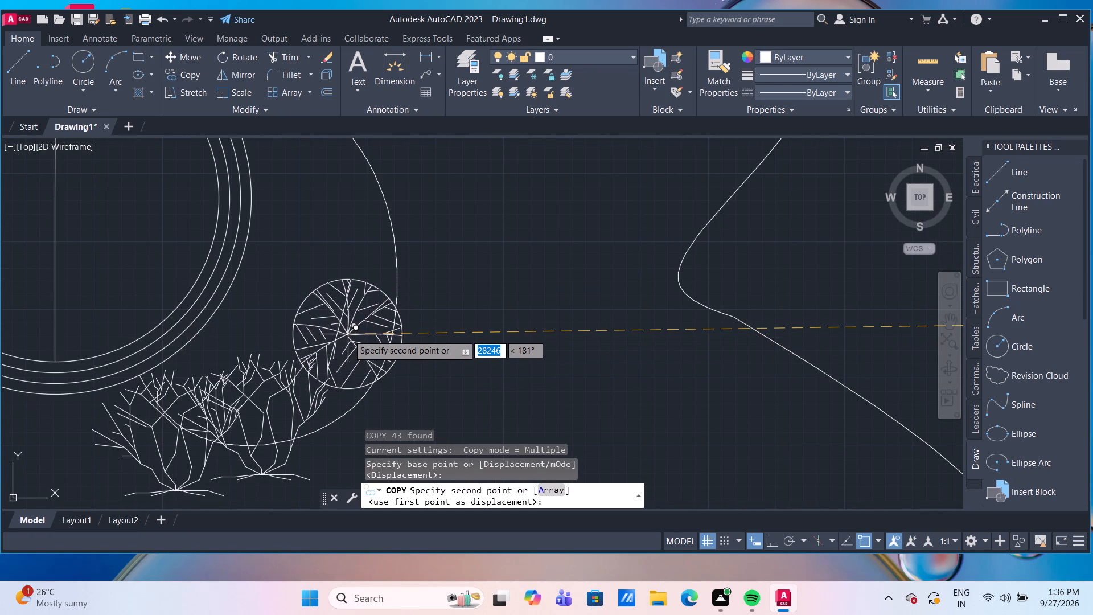
{"action": "left_click", "coordinate": [348, 334]}
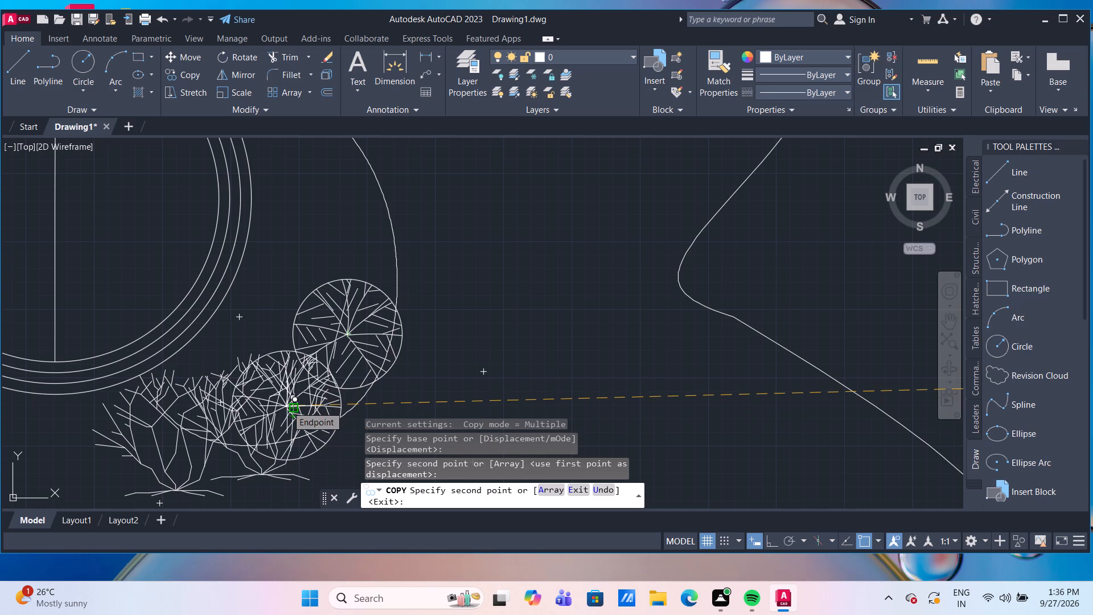
{"action": "left_click", "coordinate": [287, 406]}
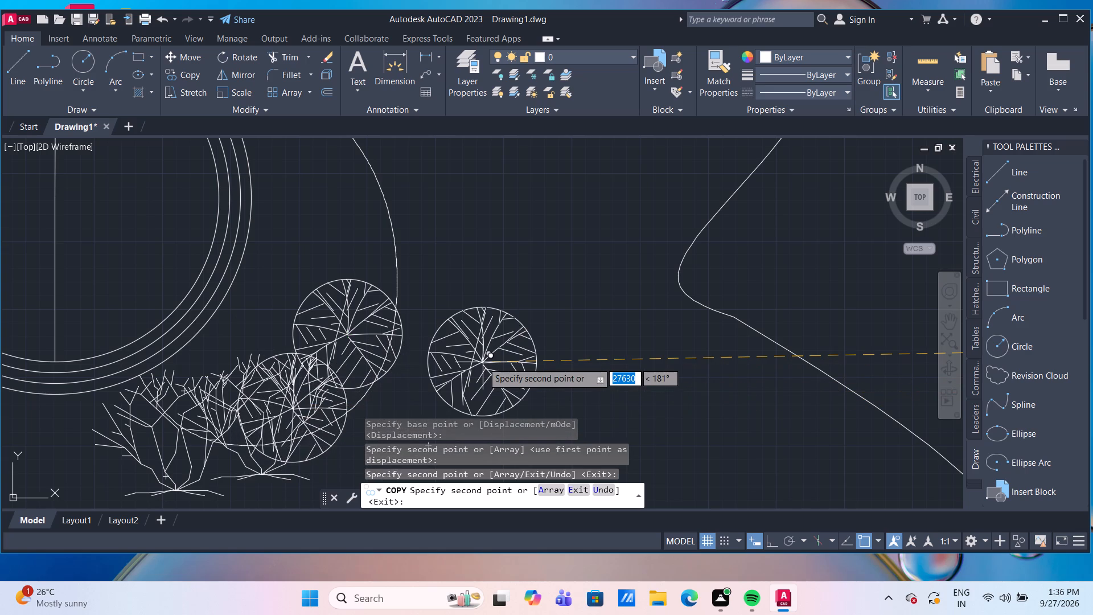
{"action": "key", "text": "Escape"}
Erase the two 250-radius circles around the copied fronds, keeping the frond lines.
{"action": "middle_click_drag", "start_coordinate": [461, 338], "coordinate": [449, 286]}
{"action": "left_click", "coordinate": [387, 293]}
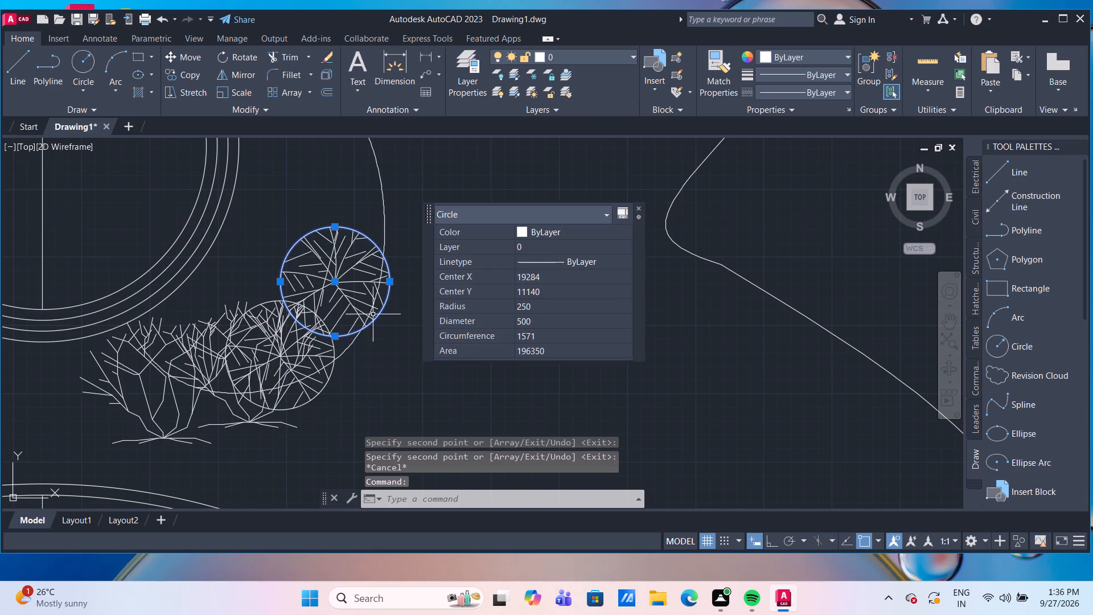
{"action": "left_click", "coordinate": [332, 376]}
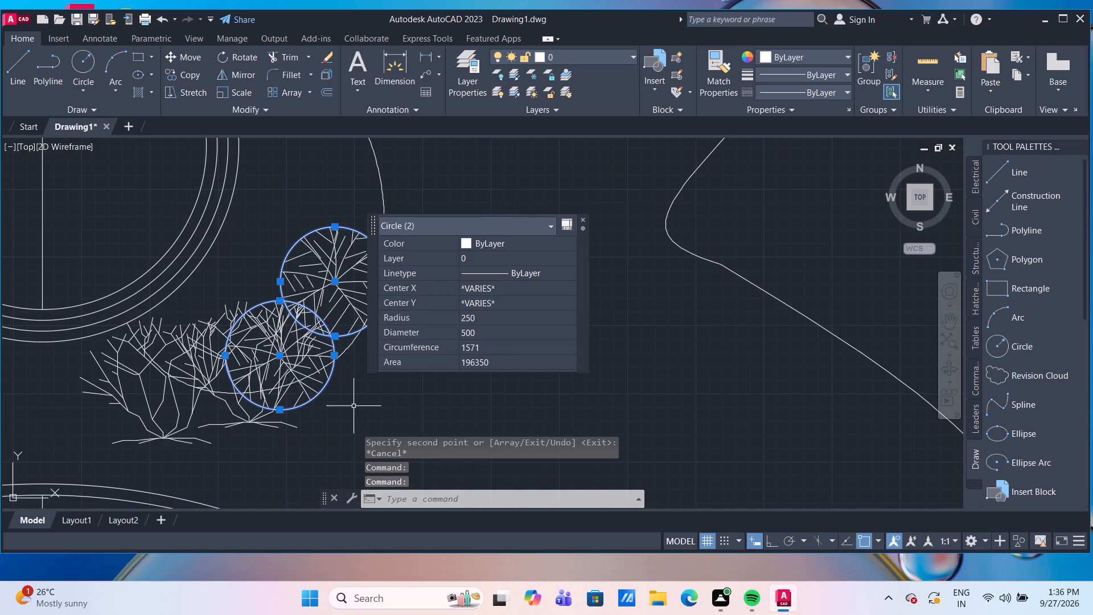
{"action": "key", "text": "Delete"}
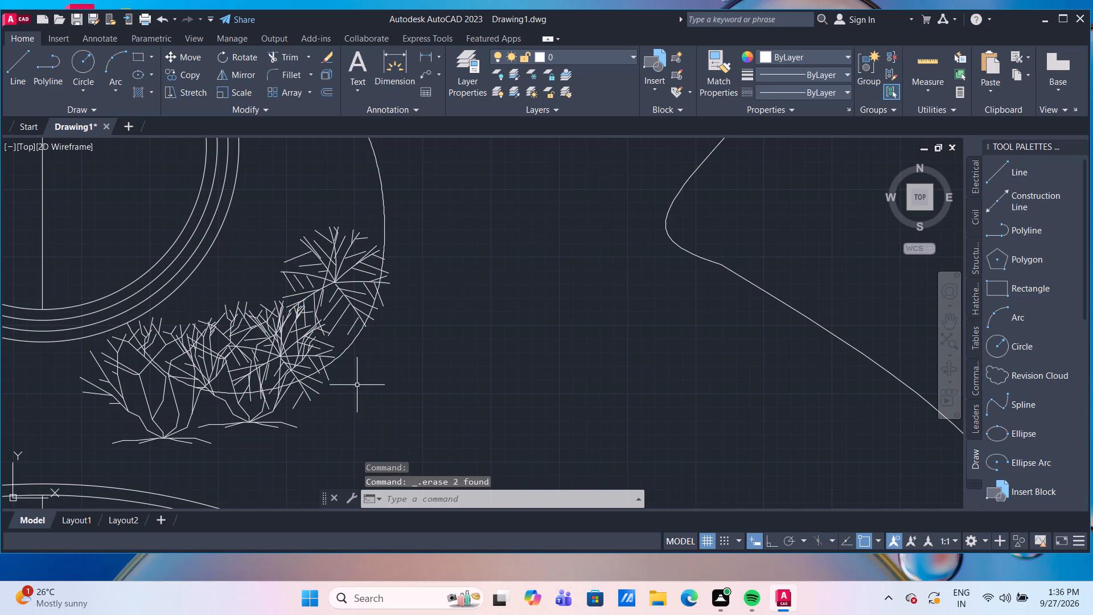
Trim the shrub and frond lines outside the curved outline below the rings with EXTRIM, using that curve as the cutting edge.
{"action": "middle_click_drag", "start_coordinate": [350, 407], "coordinate": [384, 390]}
{"action": "scroll", "coordinate": [351, 403], "scroll_direction": "up", "scroll_amount": 1}
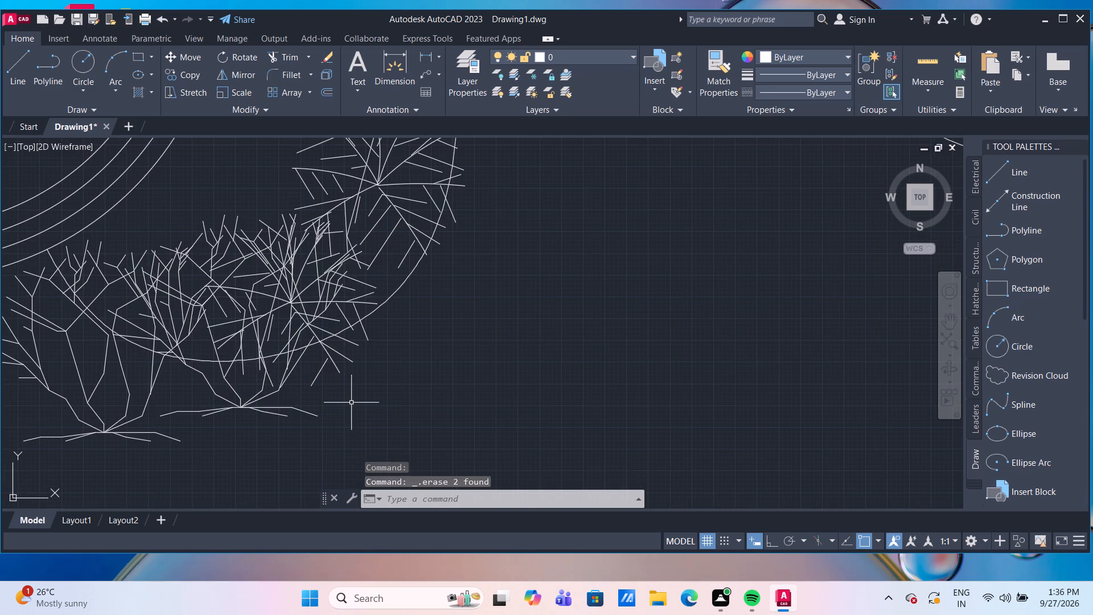
{"action": "middle_click_drag", "start_coordinate": [365, 398], "coordinate": [487, 371]}
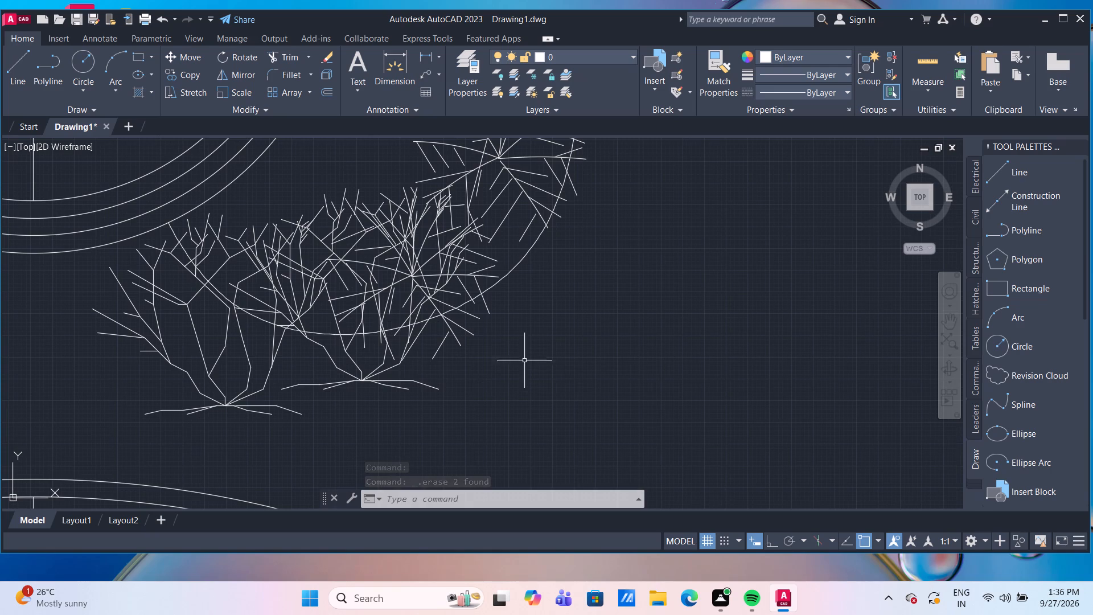
{"action": "type", "text": "EXTR"}
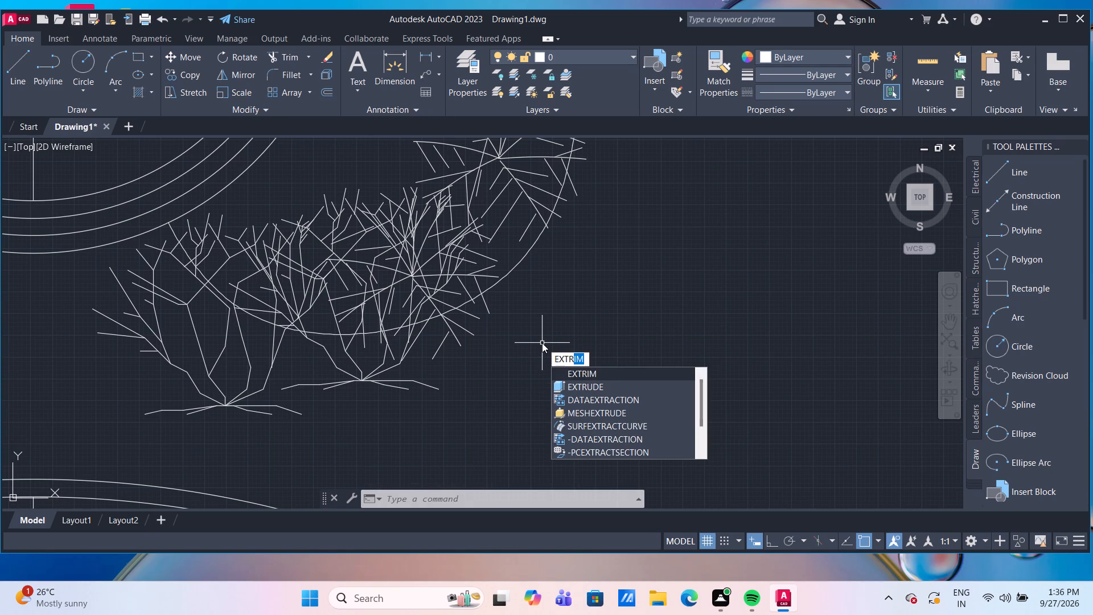
{"action": "left_click", "coordinate": [595, 370]}
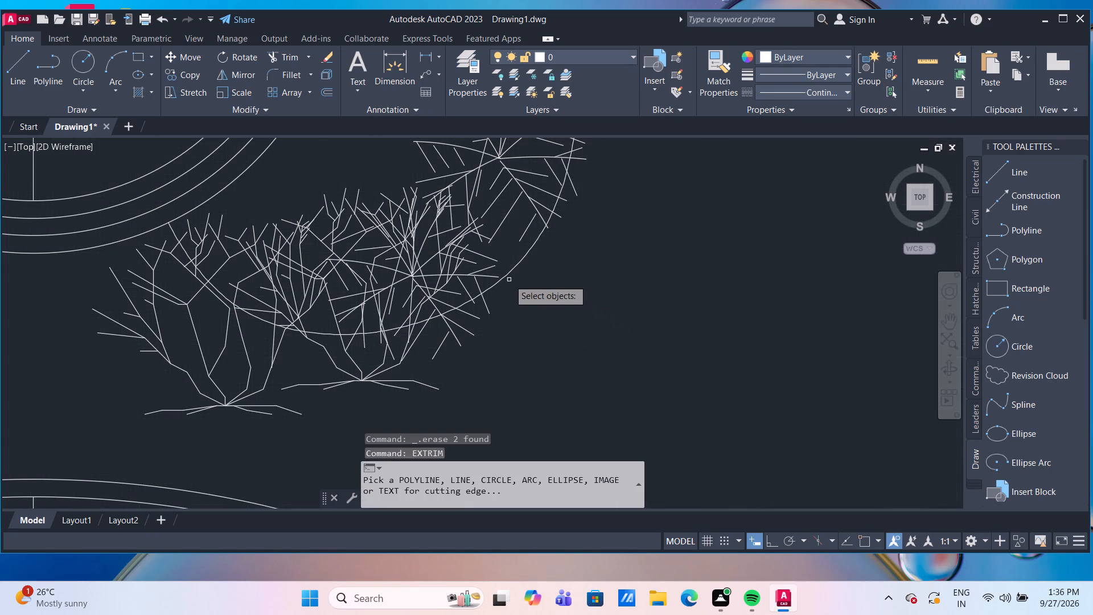
{"action": "left_click", "coordinate": [507, 273]}
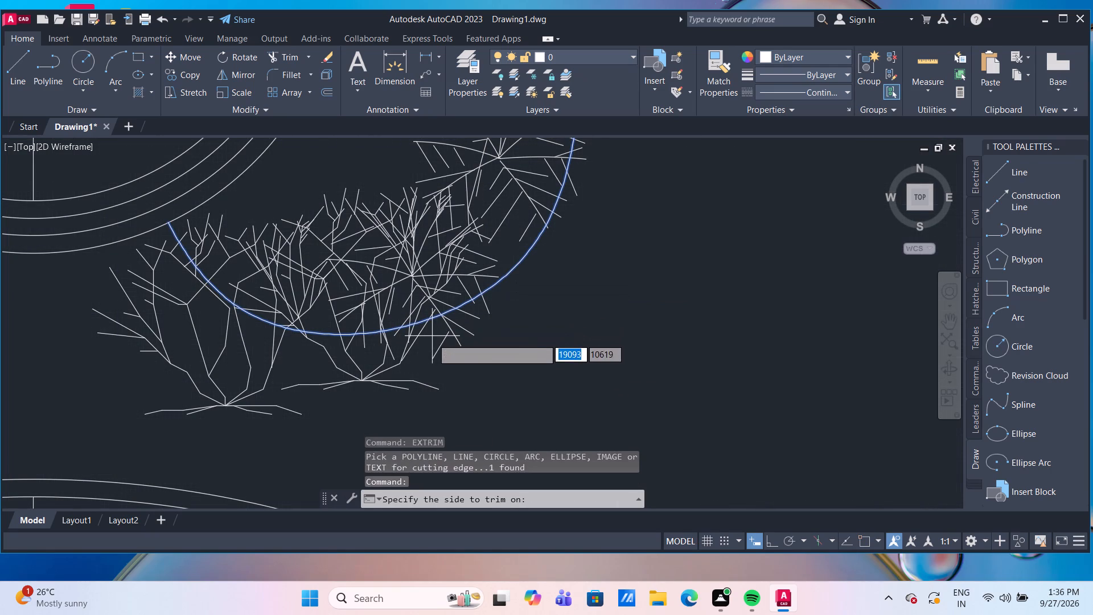
{"action": "left_click", "coordinate": [367, 382]}
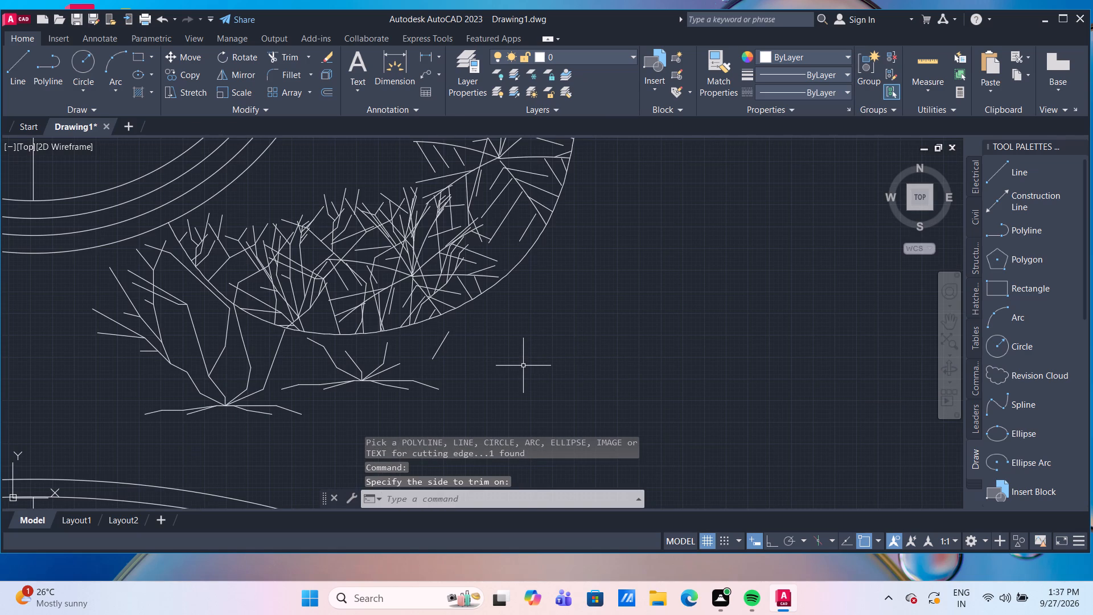
Erase the leftover shrub and frond lines lying outside the curved outline below the concentric rings.
{"action": "left_click", "coordinate": [513, 387]}
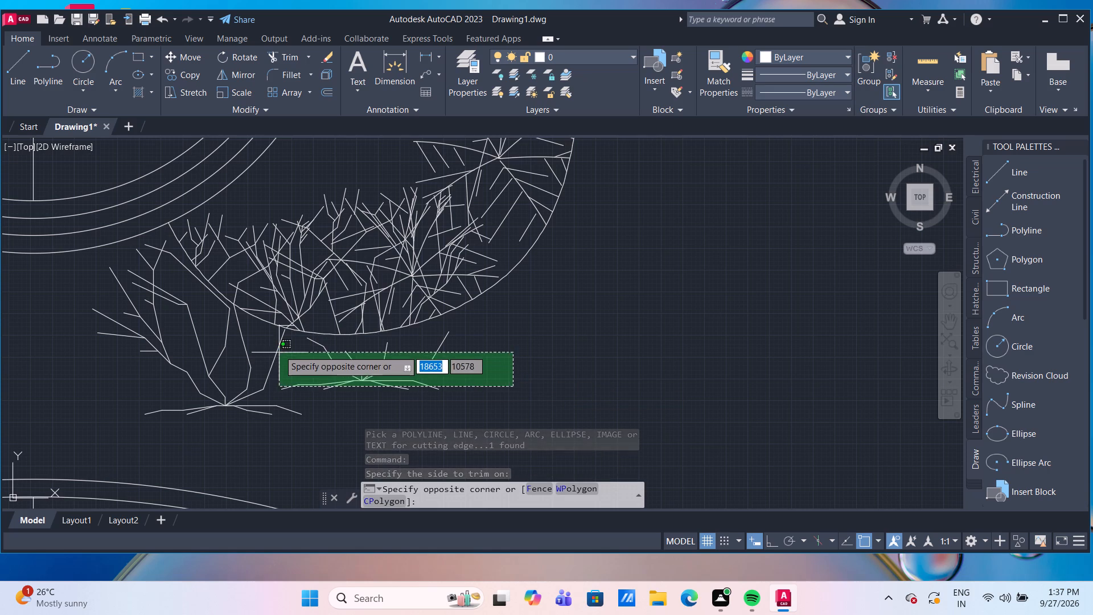
{"action": "left_click", "coordinate": [275, 346]}
{"action": "key", "text": "Delete"}
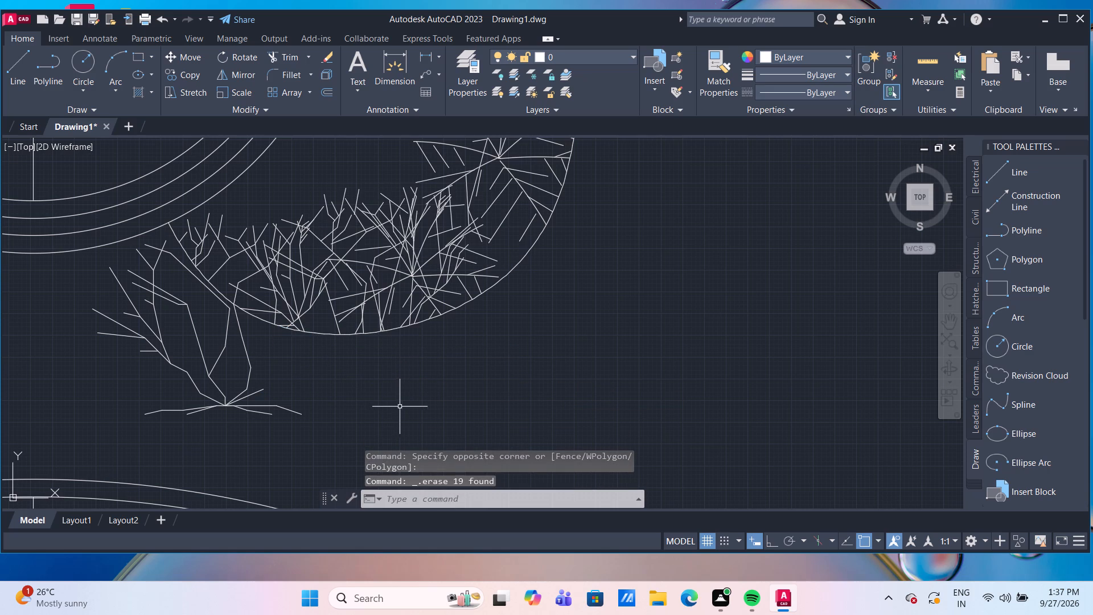
{"action": "left_click", "coordinate": [305, 434]}
{"action": "left_click", "coordinate": [141, 346]}
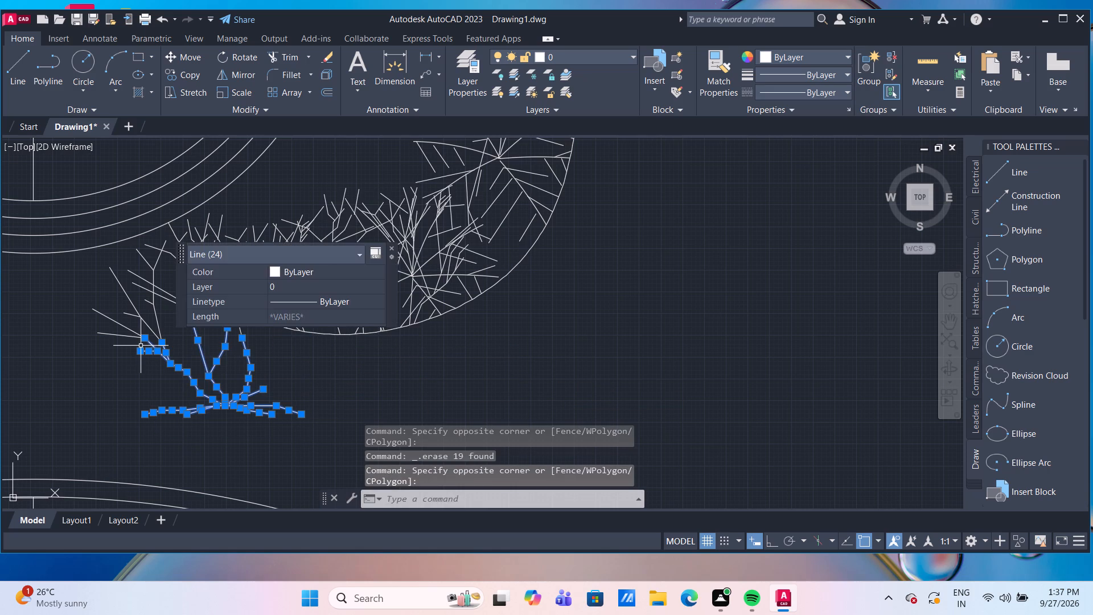
{"action": "key", "text": "Delete"}
{"action": "left_click_drag", "start_coordinate": [196, 368], "coordinate": [174, 350]}
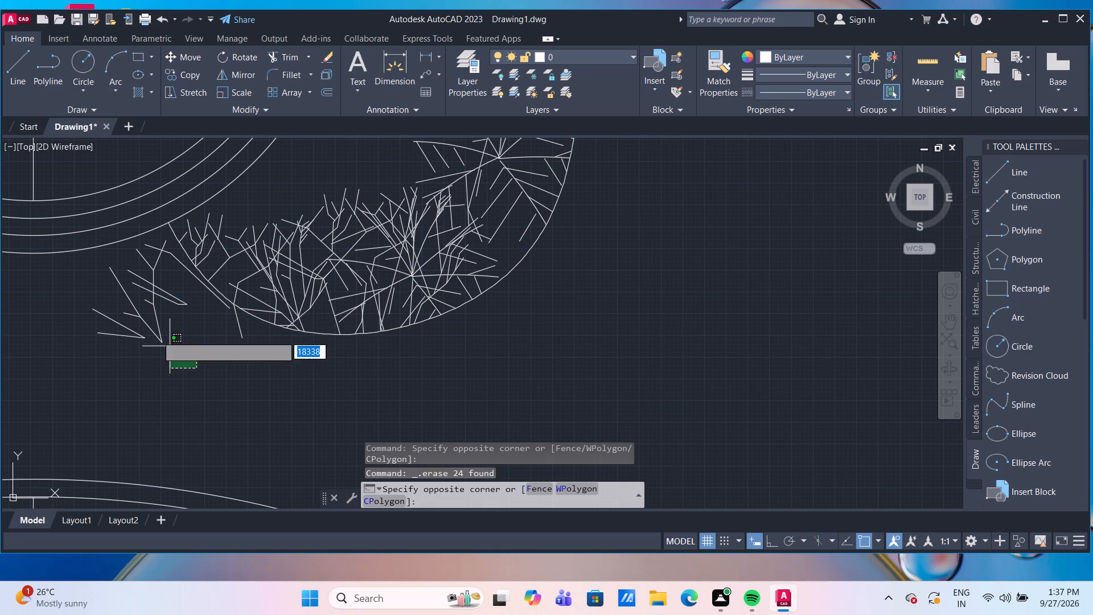
{"action": "left_click", "coordinate": [113, 273]}
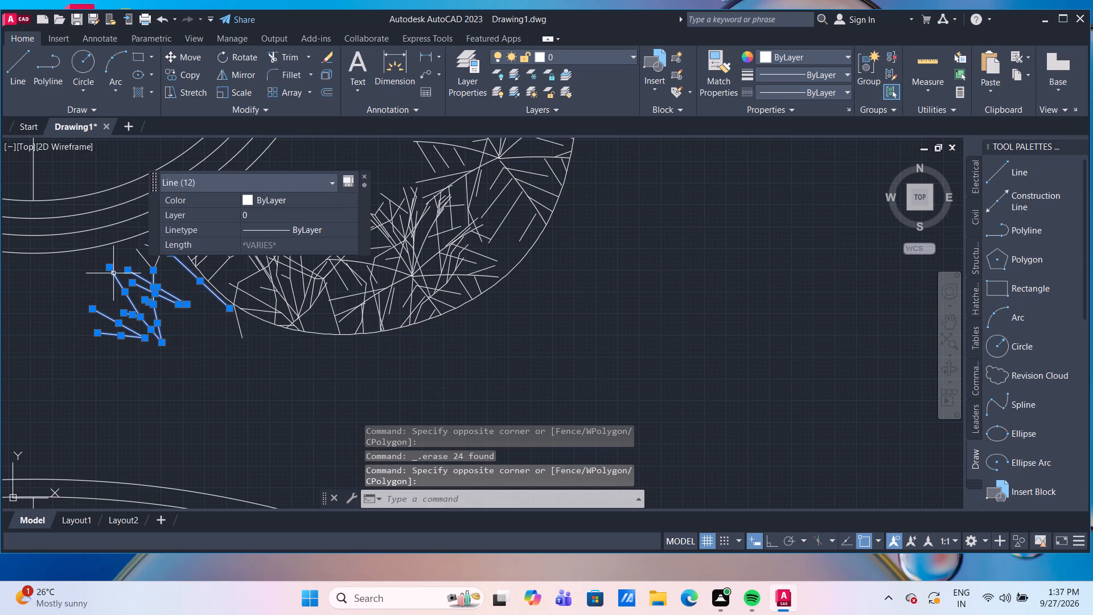
{"action": "key", "text": "Delete"}
{"action": "left_click", "coordinate": [244, 335]}
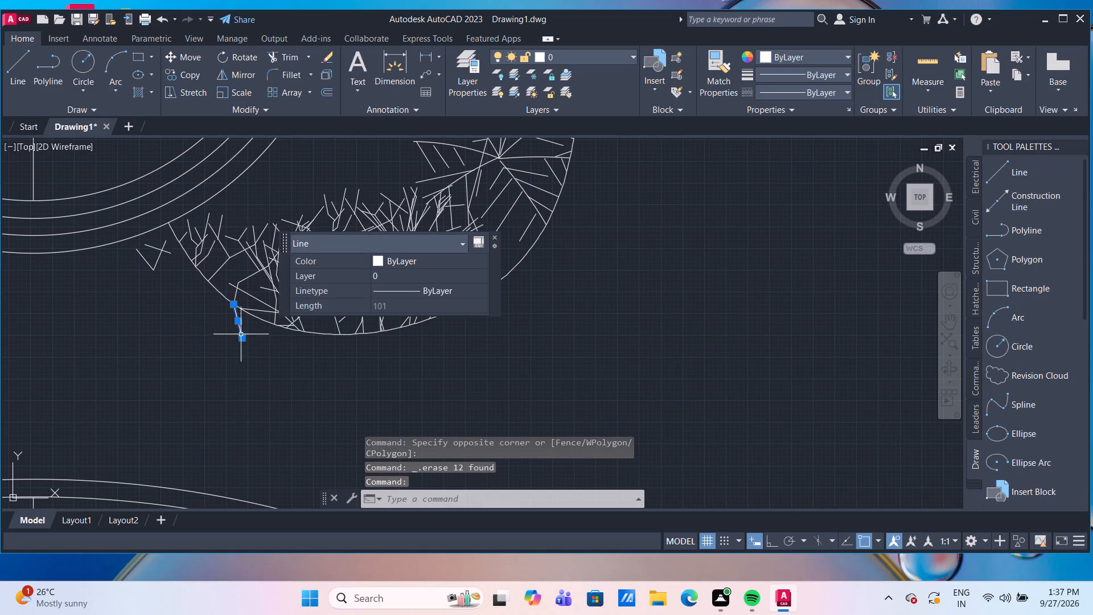
{"action": "key", "text": "Delete"}
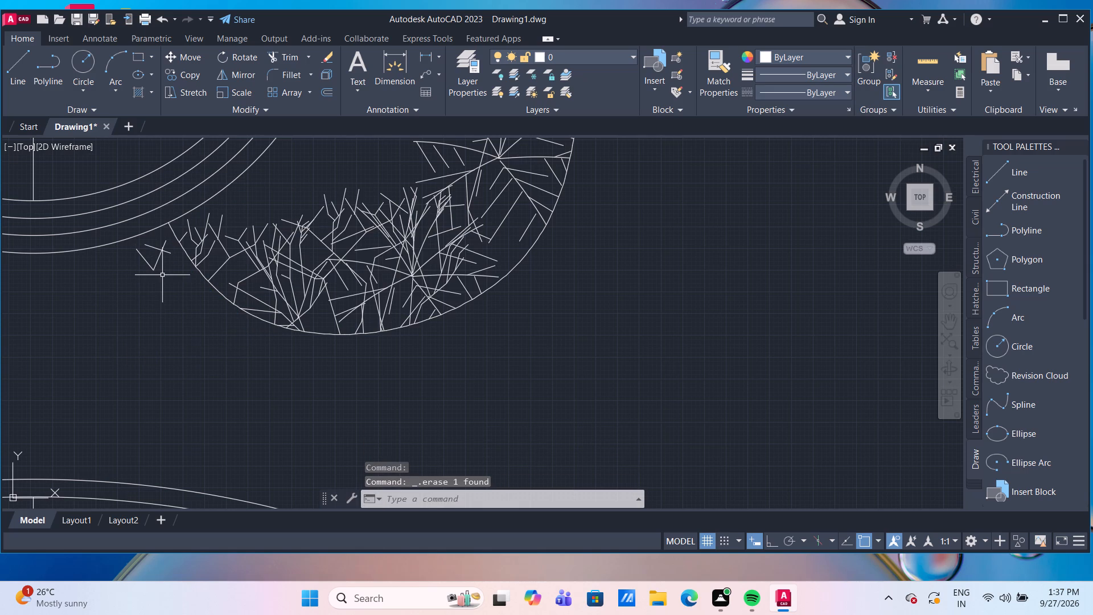
{"action": "left_click", "coordinate": [175, 277]}
{"action": "left_click", "coordinate": [142, 248]}
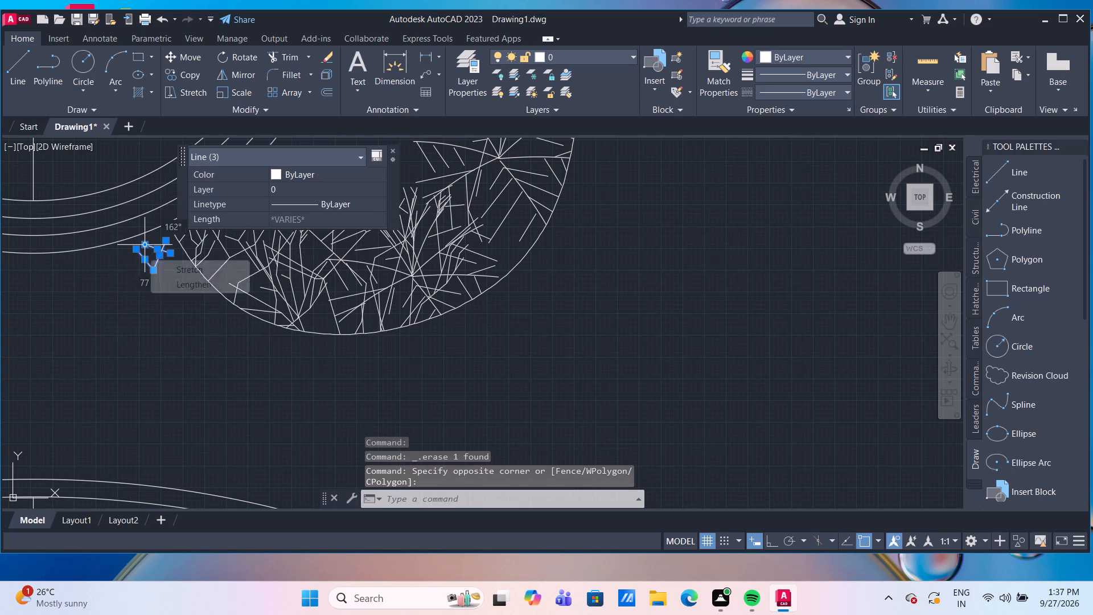
{"action": "key", "text": "Delete"}
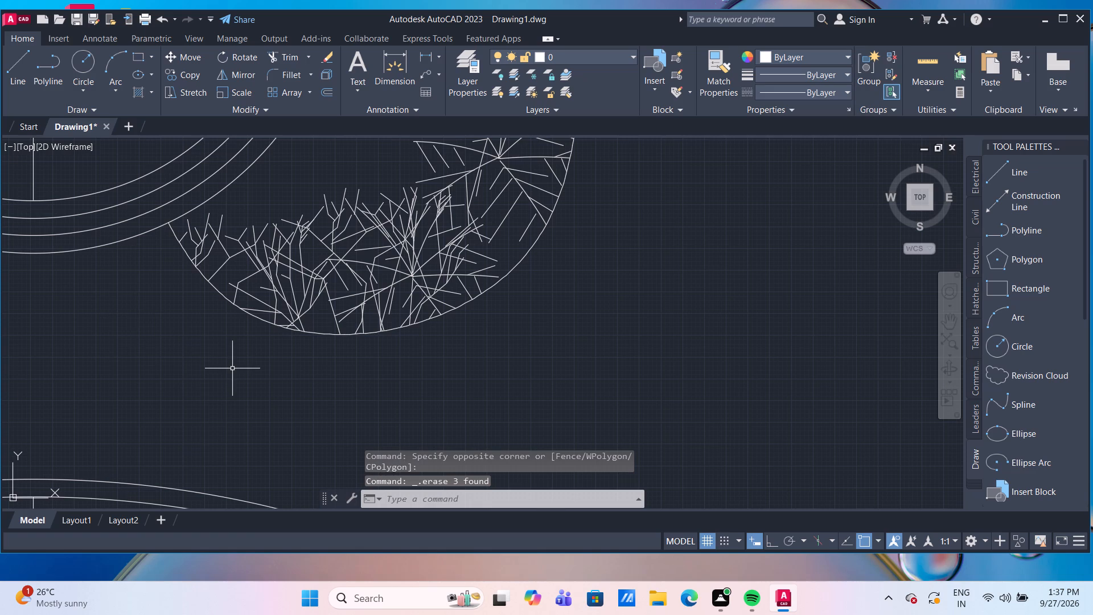
Review the whole guitar figure and the spare tree and shrub drawings beside it.
{"action": "scroll", "coordinate": [232, 368], "scroll_direction": "down", "scroll_amount": 2}
{"action": "scroll", "coordinate": [338, 307], "scroll_direction": "up", "scroll_amount": 2}
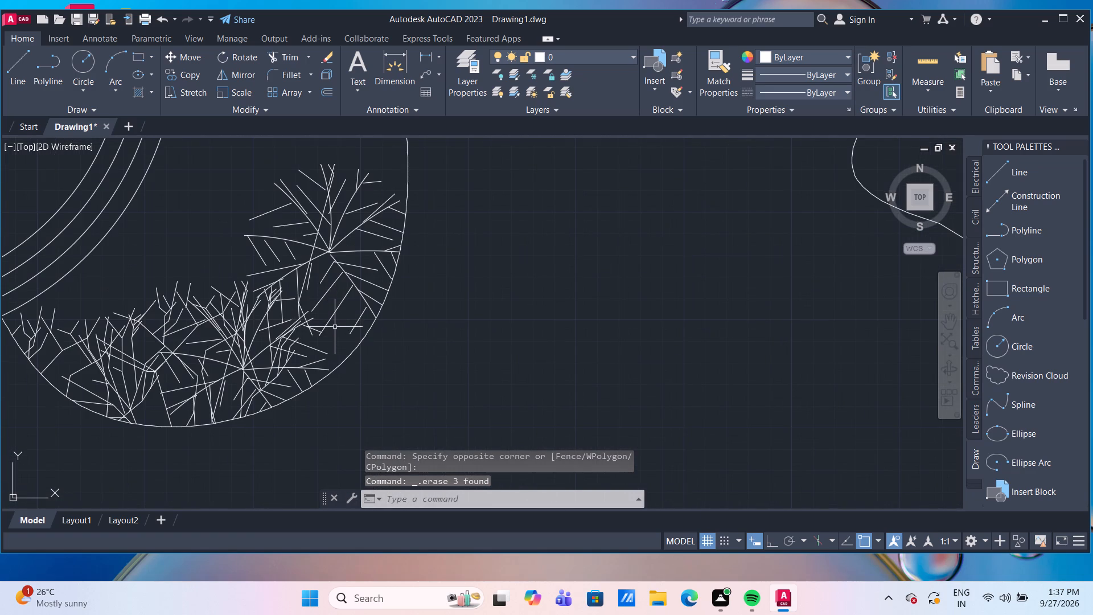
{"action": "scroll", "coordinate": [334, 326], "scroll_direction": "down", "scroll_amount": 2}
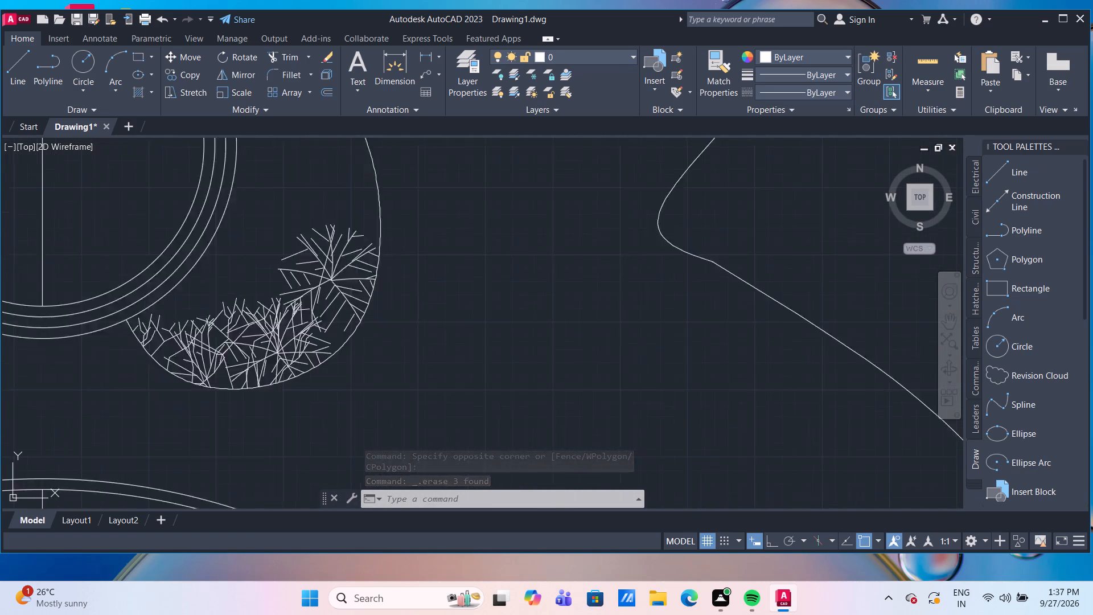
{"action": "scroll", "coordinate": [437, 368], "scroll_direction": "down", "scroll_amount": 3}
{"action": "middle_click_drag", "start_coordinate": [652, 392], "coordinate": [646, 386]}
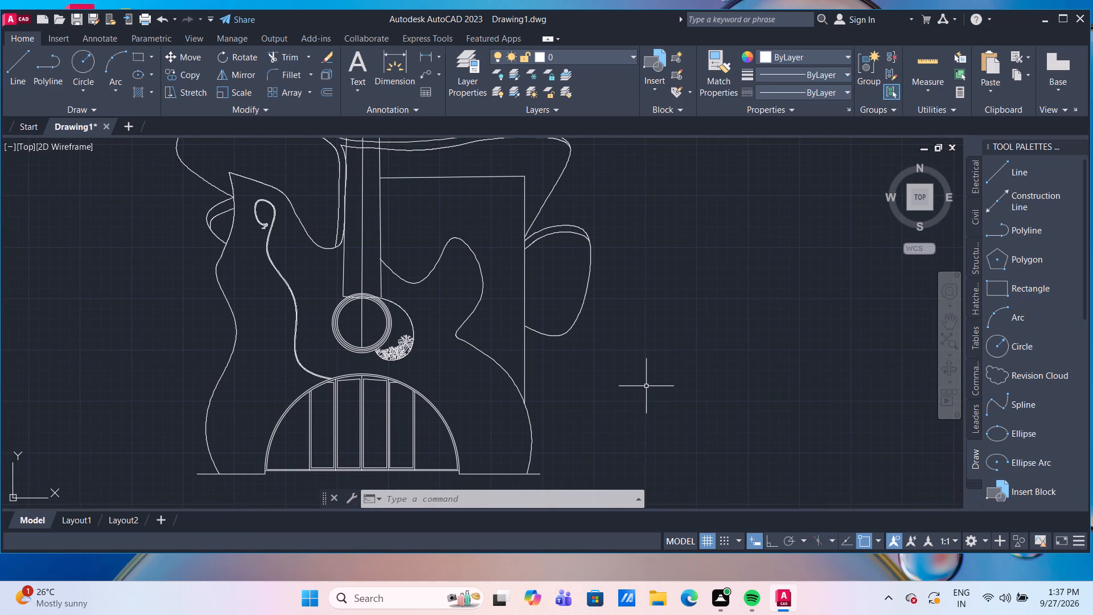
{"action": "scroll", "coordinate": [648, 410], "scroll_direction": "down", "scroll_amount": 1}
{"action": "middle_click_drag", "start_coordinate": [651, 405], "coordinate": [417, 297]}
{"action": "scroll", "coordinate": [809, 419], "scroll_direction": "up", "scroll_amount": 1}
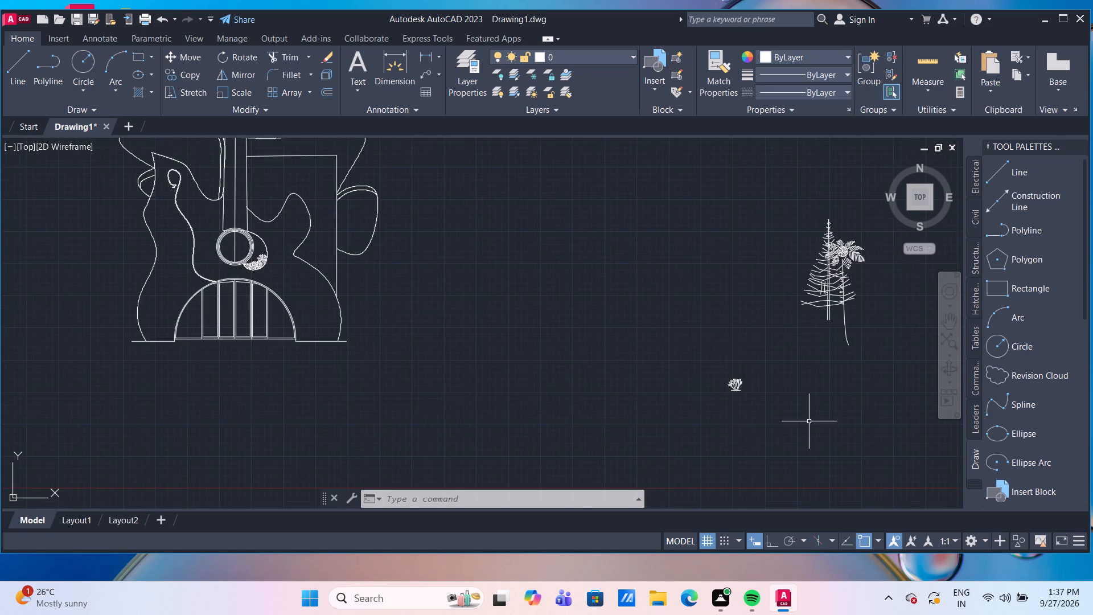
{"action": "scroll", "coordinate": [816, 375], "scroll_direction": "up", "scroll_amount": 1}
{"action": "scroll", "coordinate": [810, 317], "scroll_direction": "down", "scroll_amount": 1}
{"action": "middle_click_drag", "start_coordinate": [798, 333], "coordinate": [711, 389]}
{"action": "scroll", "coordinate": [742, 317], "scroll_direction": "up", "scroll_amount": 2}
{"action": "scroll", "coordinate": [742, 317], "scroll_direction": "down", "scroll_amount": 7}
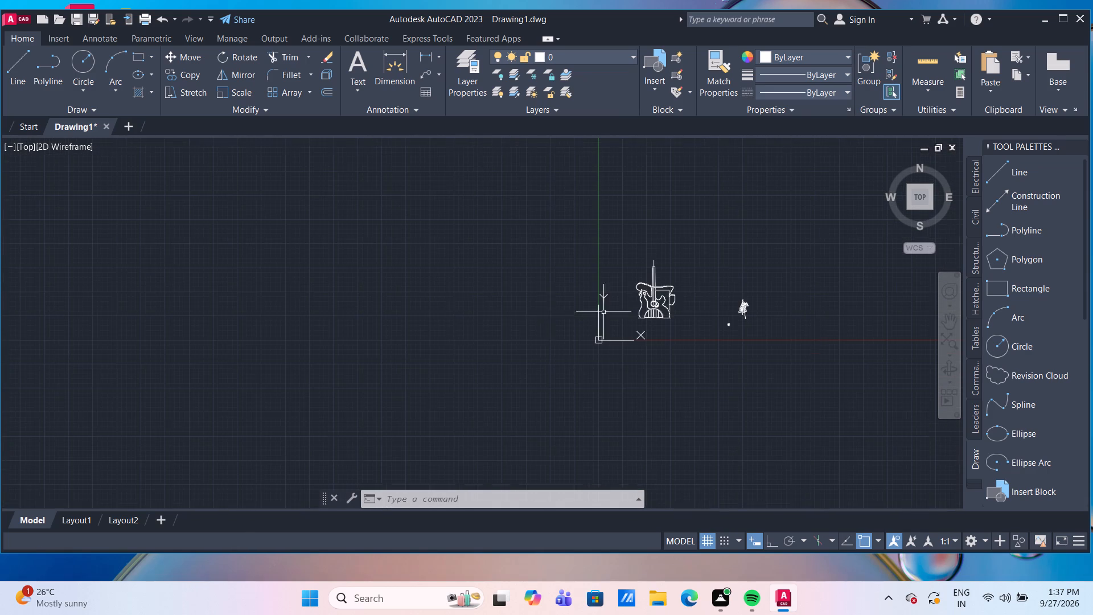
{"action": "scroll", "coordinate": [622, 312], "scroll_direction": "up", "scroll_amount": 3}
{"action": "scroll", "coordinate": [771, 304], "scroll_direction": "up", "scroll_amount": 2}
{"action": "middle_click_drag", "start_coordinate": [776, 304], "coordinate": [776, 304]}
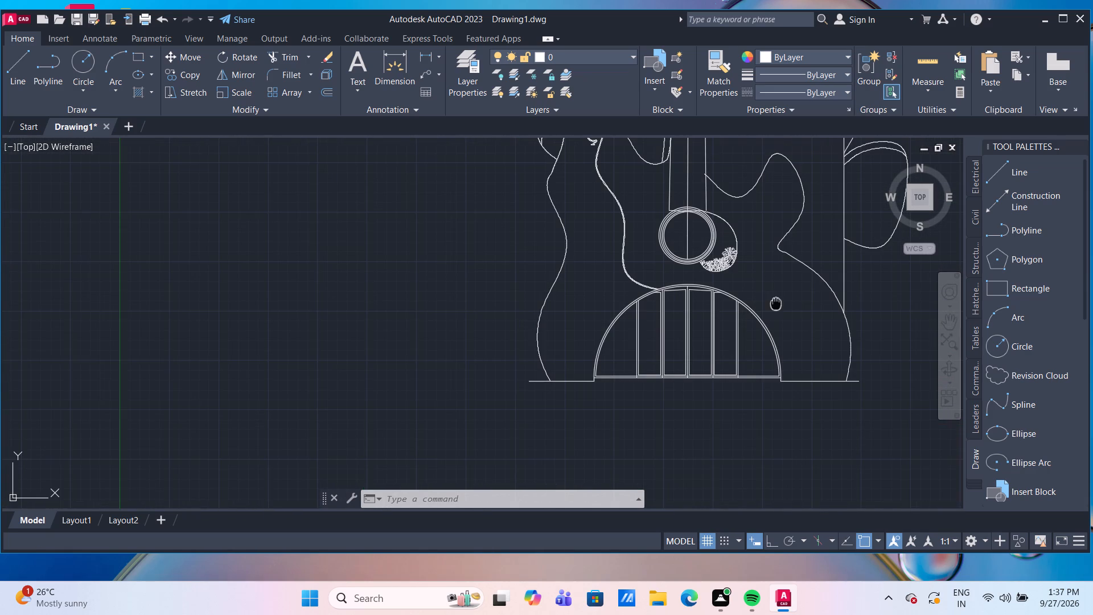
{"action": "middle_click_drag", "start_coordinate": [776, 304], "coordinate": [519, 354]}
{"action": "scroll", "coordinate": [519, 354], "scroll_direction": "down", "scroll_amount": 1}
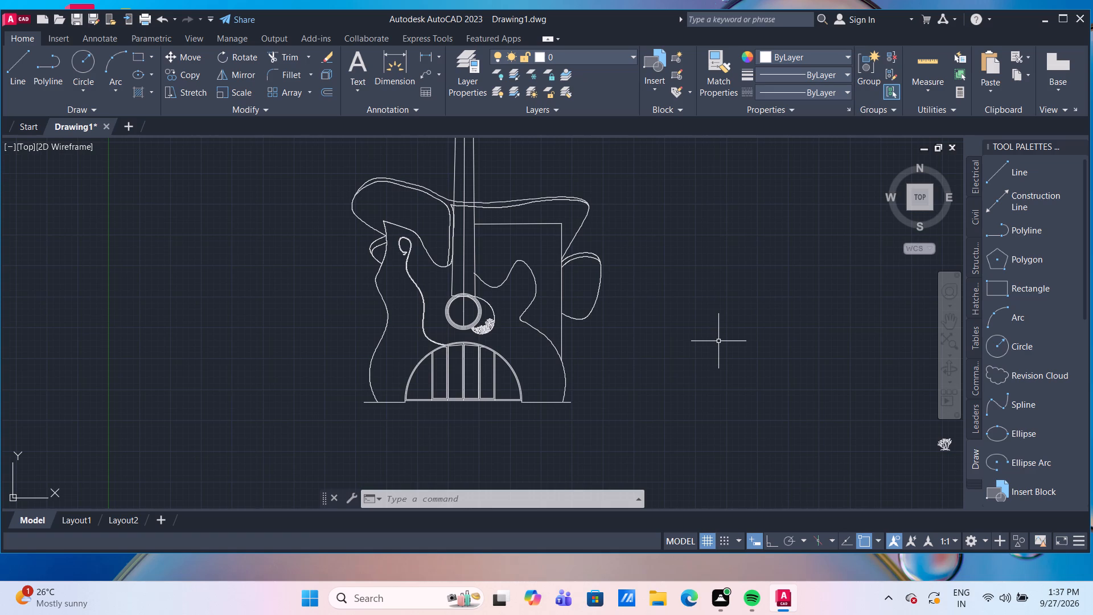
Stretch the last three control vertices of the upper contour spline beside the guitar neck away from the neck's side line.
{"action": "scroll", "coordinate": [493, 225], "scroll_direction": "up", "scroll_amount": 3}
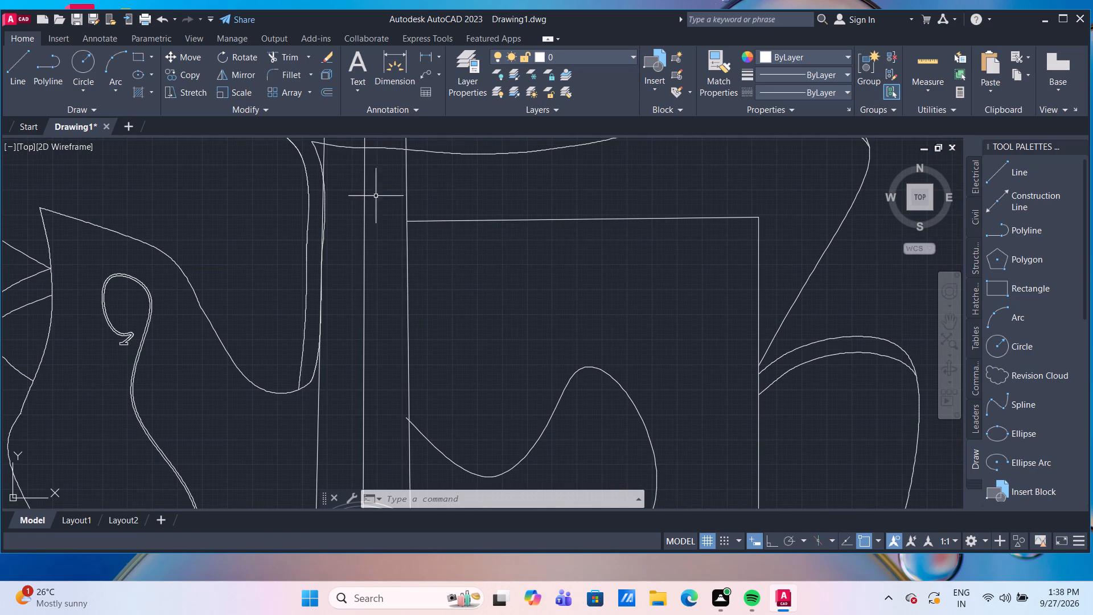
{"action": "scroll", "coordinate": [343, 203], "scroll_direction": "up", "scroll_amount": 1}
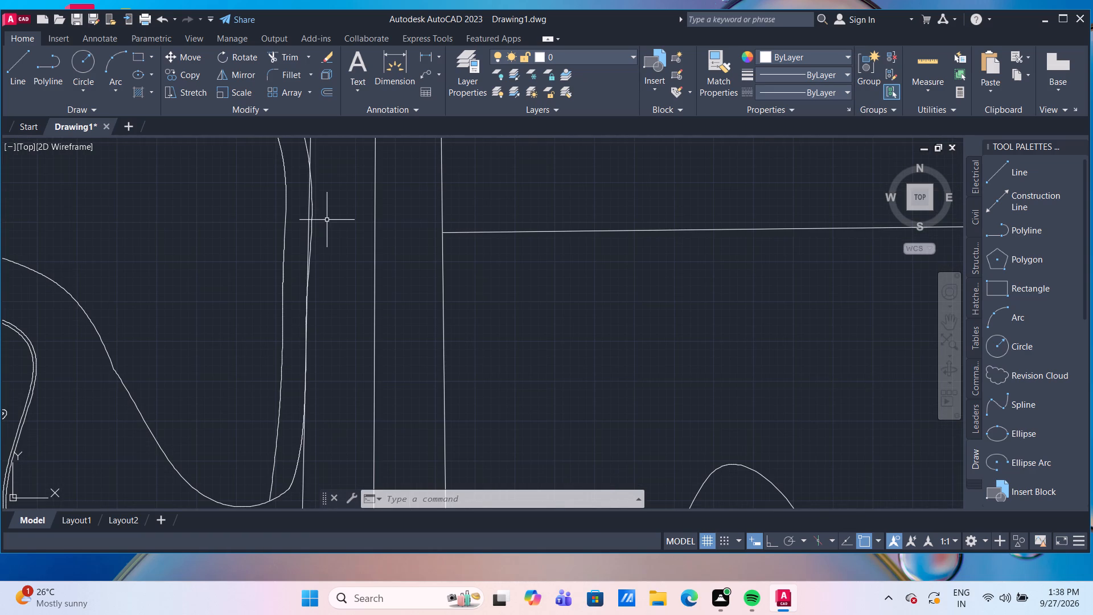
{"action": "scroll", "coordinate": [327, 220], "scroll_direction": "down", "scroll_amount": 1}
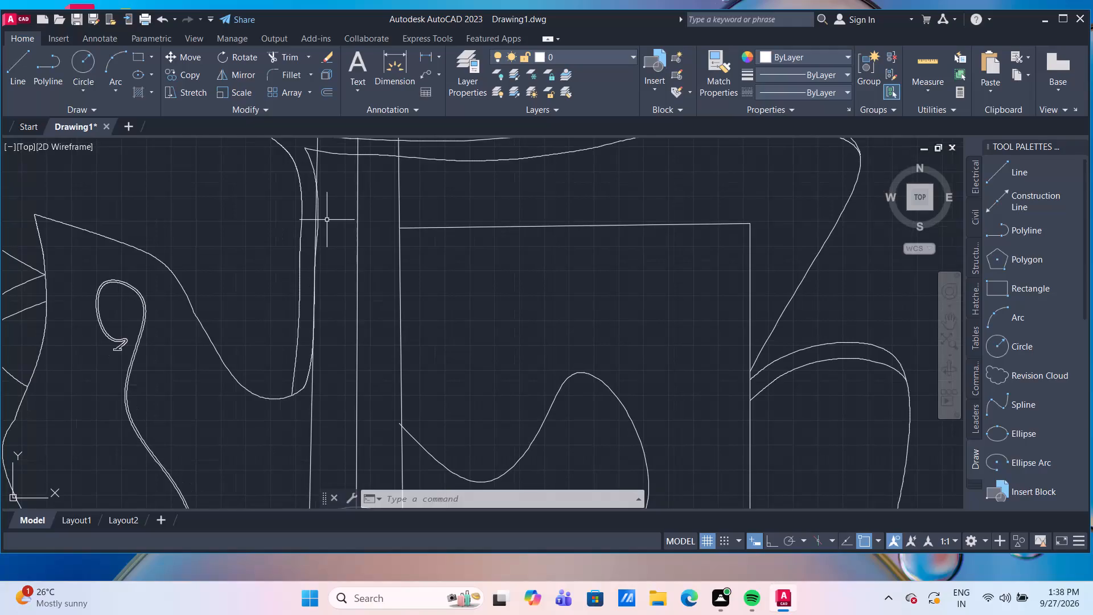
{"action": "scroll", "coordinate": [320, 214], "scroll_direction": "up", "scroll_amount": 1}
{"action": "scroll", "coordinate": [320, 214], "scroll_direction": "down", "scroll_amount": 1}
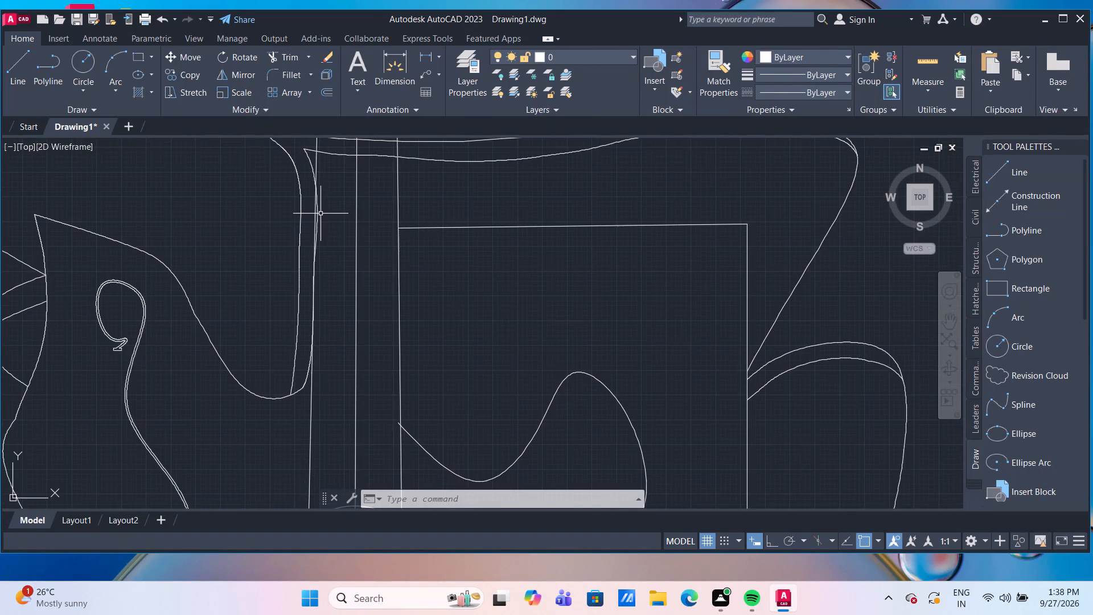
{"action": "scroll", "coordinate": [320, 214], "scroll_direction": "up", "scroll_amount": 2}
{"action": "left_click", "coordinate": [306, 223]}
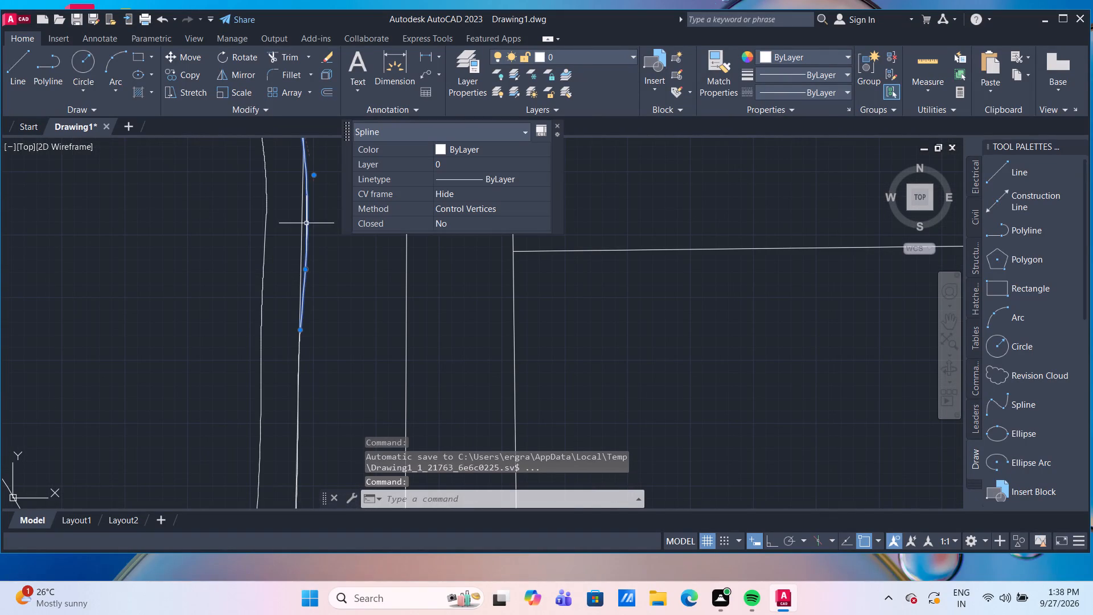
{"action": "left_click", "coordinate": [314, 176]}
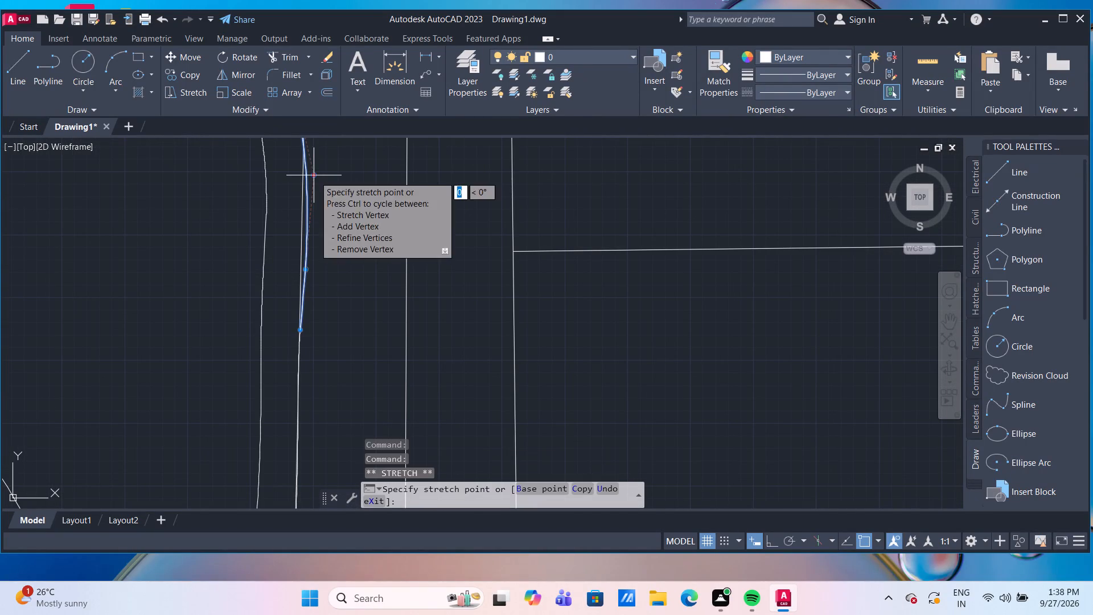
{"action": "left_click", "coordinate": [295, 178]}
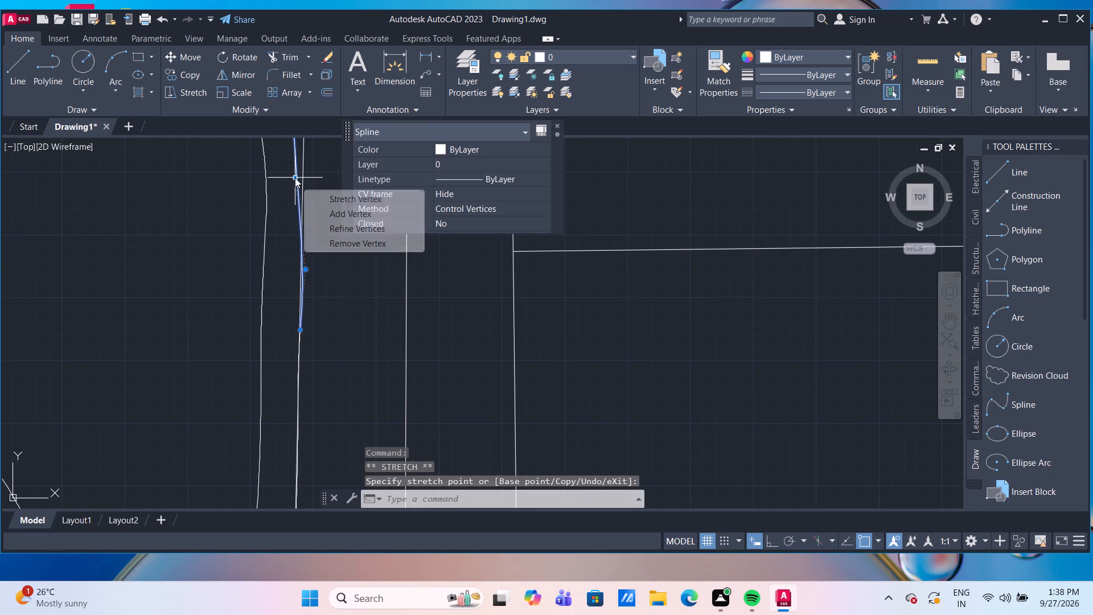
{"action": "left_click", "coordinate": [307, 270]}
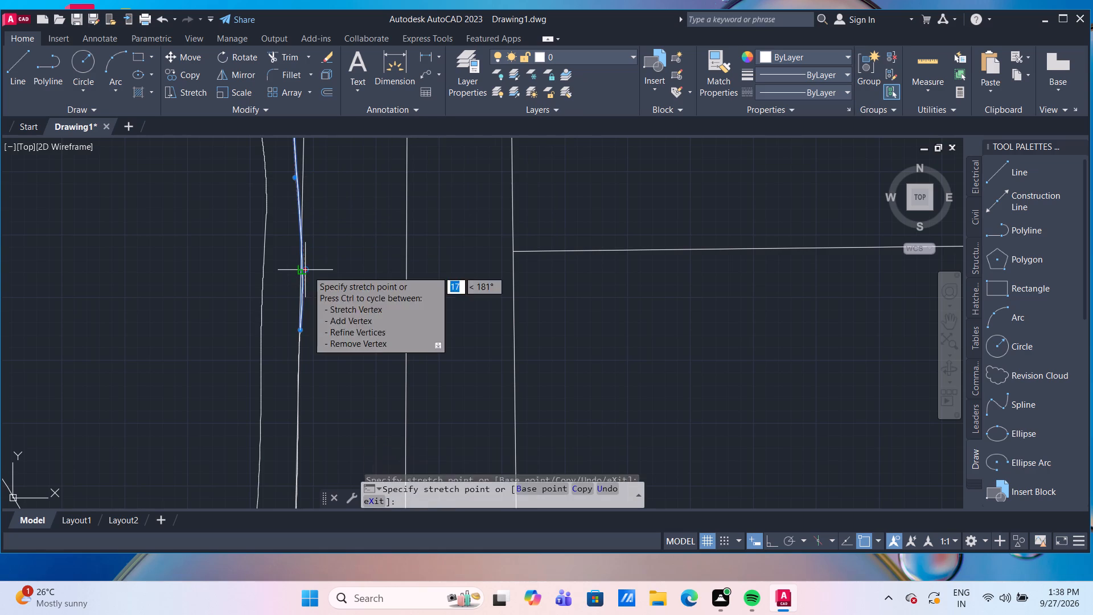
{"action": "left_click", "coordinate": [295, 266]}
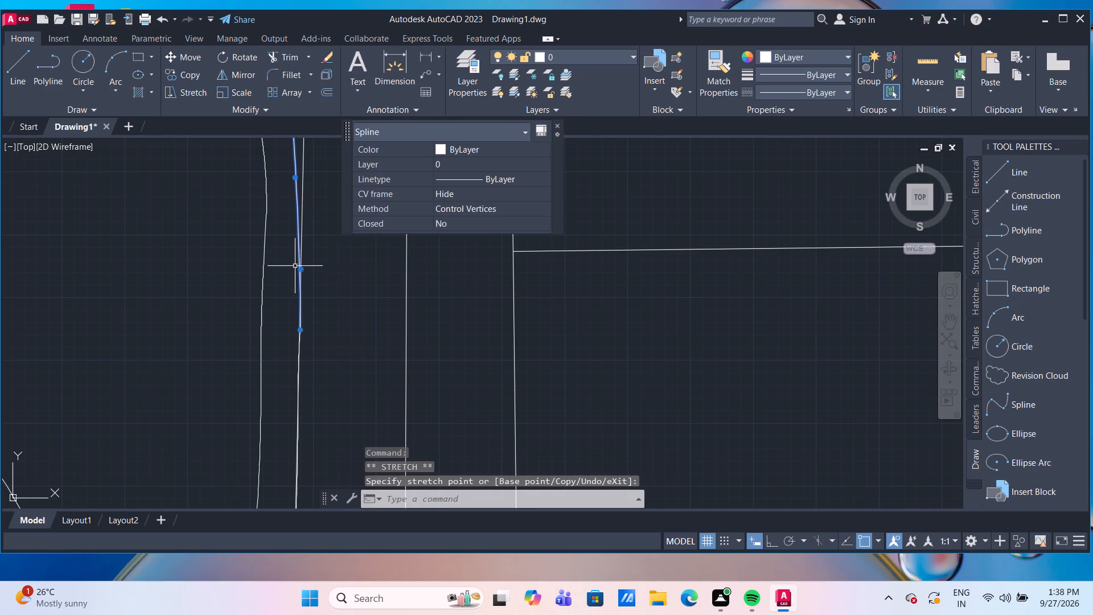
{"action": "scroll", "coordinate": [301, 301], "scroll_direction": "up", "scroll_amount": 2}
{"action": "left_click", "coordinate": [295, 358]}
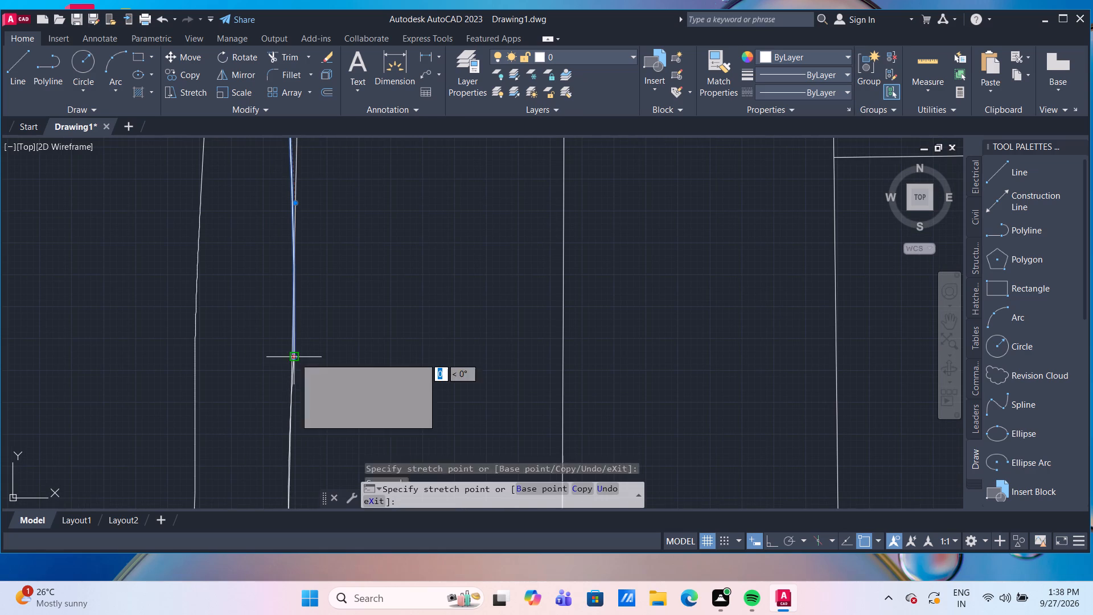
{"action": "left_click", "coordinate": [283, 354]}
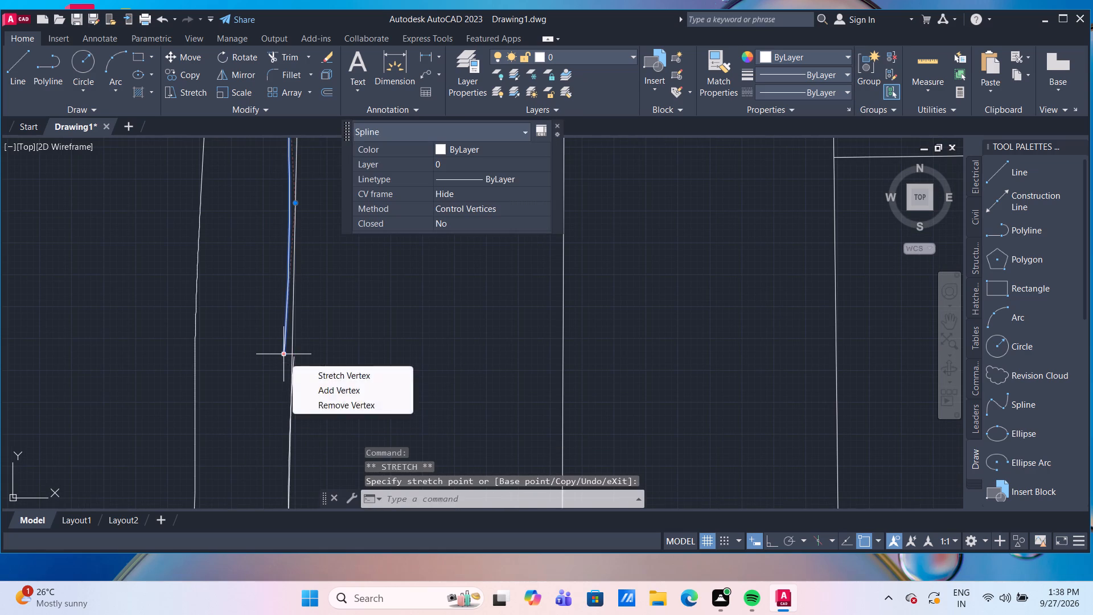
Stretch the adjoining lower spline's start vertex onto the moved end of the upper contour spline.
{"action": "scroll", "coordinate": [297, 366], "scroll_direction": "up", "scroll_amount": 2}
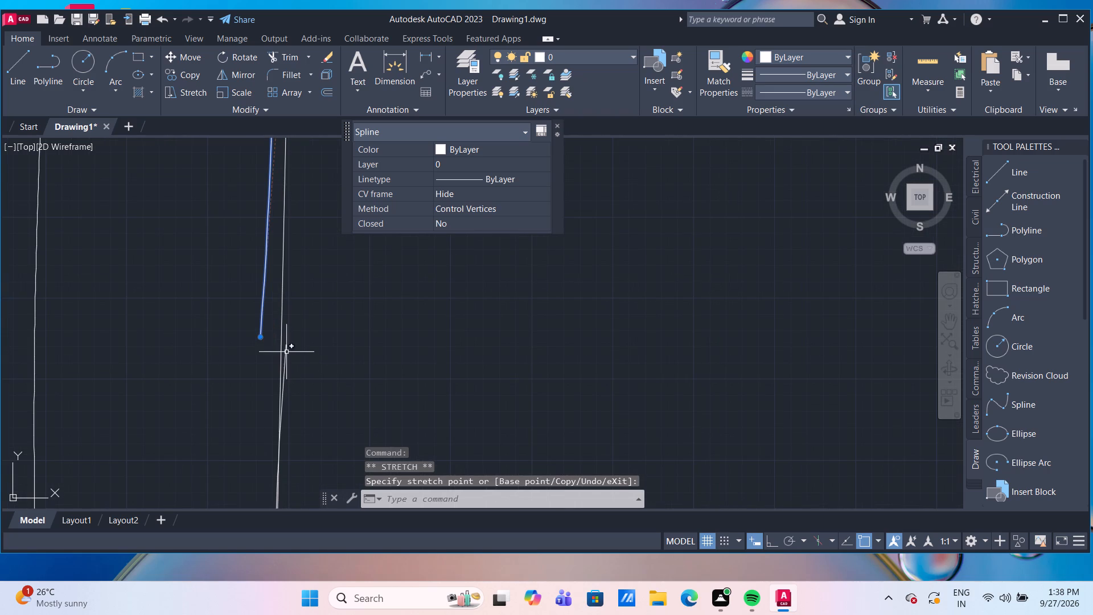
{"action": "left_click", "coordinate": [286, 352]}
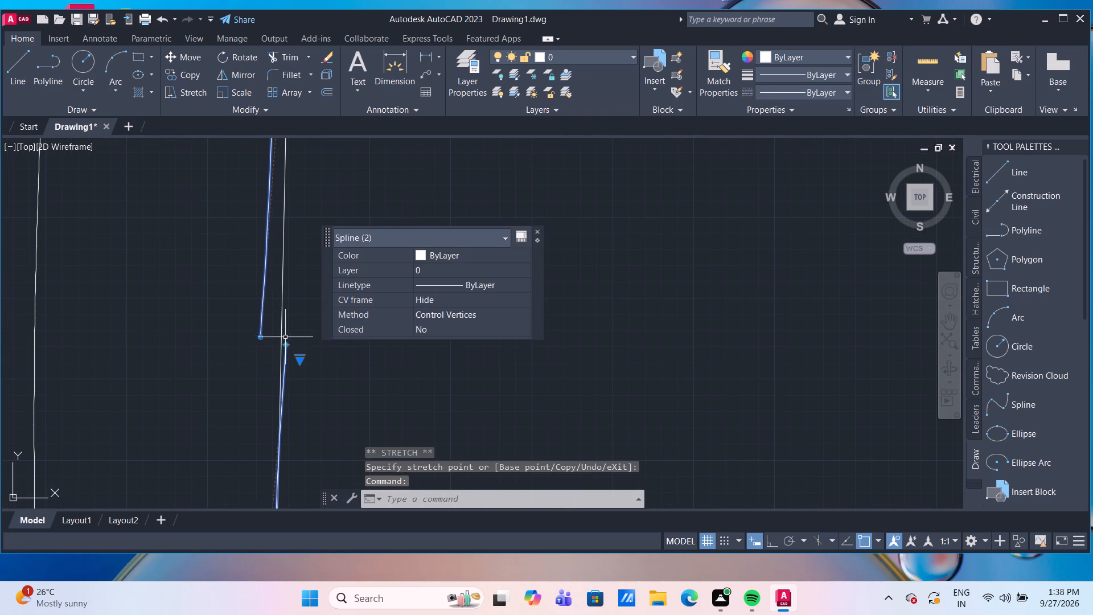
{"action": "left_click", "coordinate": [288, 347]}
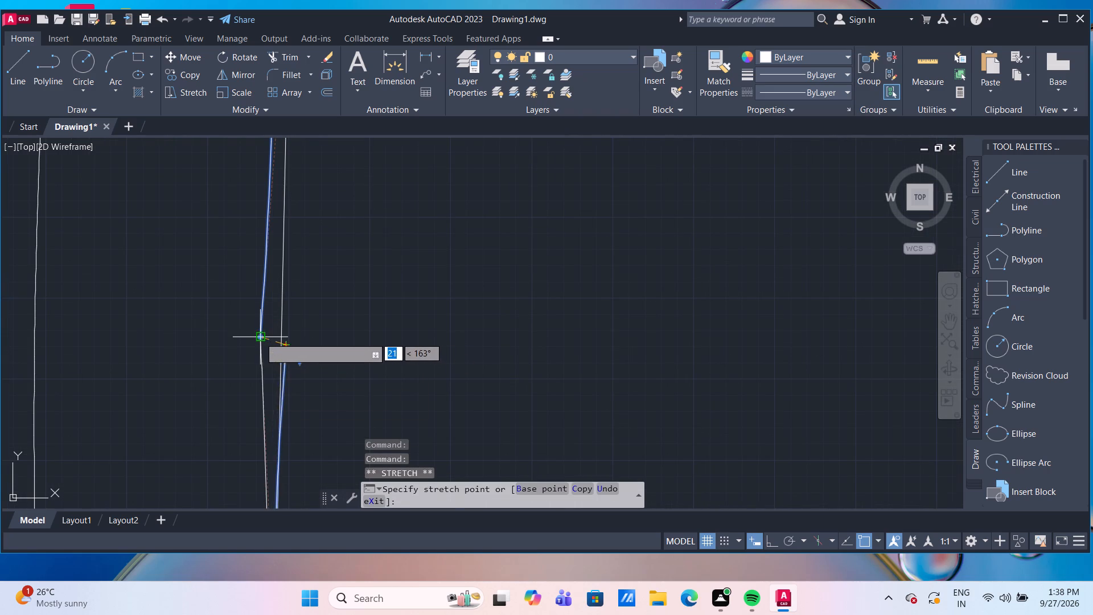
{"action": "left_click", "coordinate": [260, 337]}
Stretch two control vertices of the lower contour spline beside the guitar neck away from the neck's side line.
{"action": "scroll", "coordinate": [293, 368], "scroll_direction": "down", "scroll_amount": 2}
{"action": "middle_click_drag", "start_coordinate": [322, 390], "coordinate": [324, 281]}
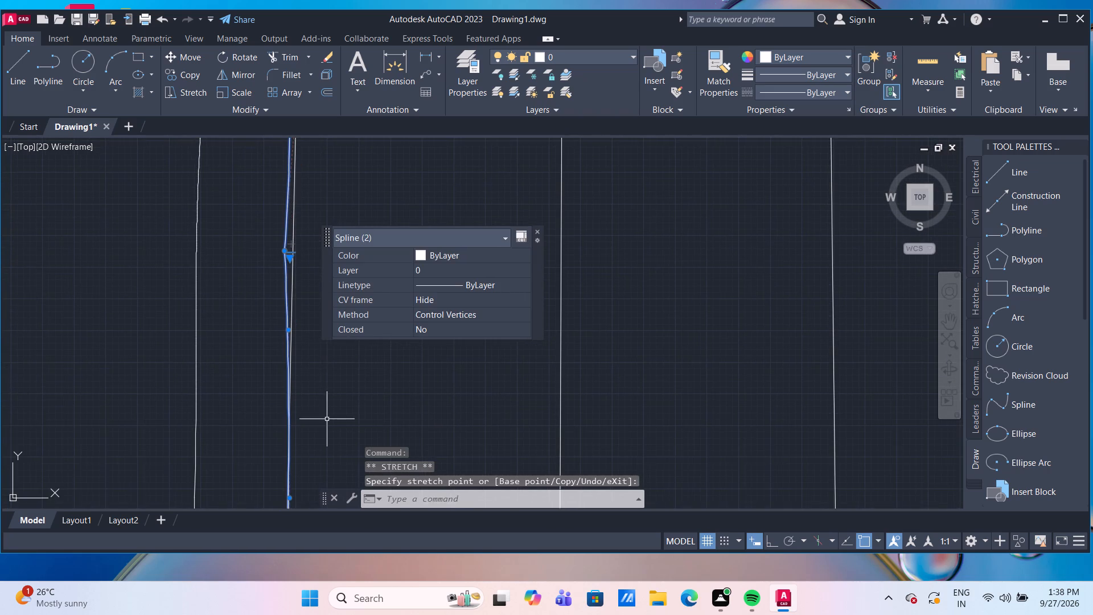
{"action": "middle_click_drag", "start_coordinate": [327, 411], "coordinate": [297, 228]}
{"action": "scroll", "coordinate": [299, 234], "scroll_direction": "up", "scroll_amount": 1}
{"action": "scroll", "coordinate": [274, 335], "scroll_direction": "down", "scroll_amount": 2}
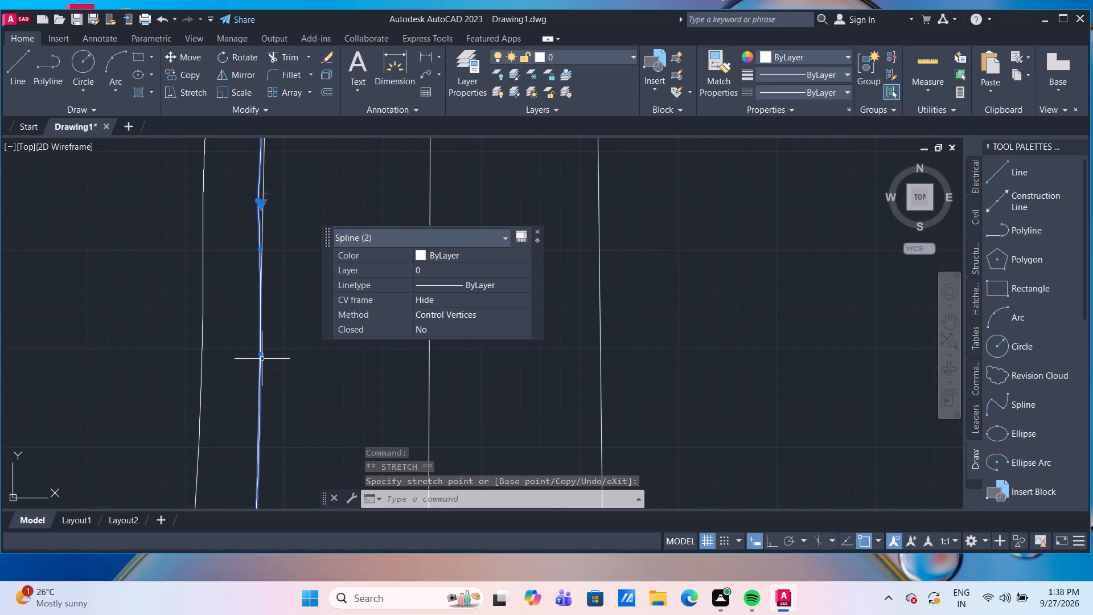
{"action": "scroll", "coordinate": [262, 359], "scroll_direction": "up", "scroll_amount": 3}
{"action": "left_click", "coordinate": [251, 345]}
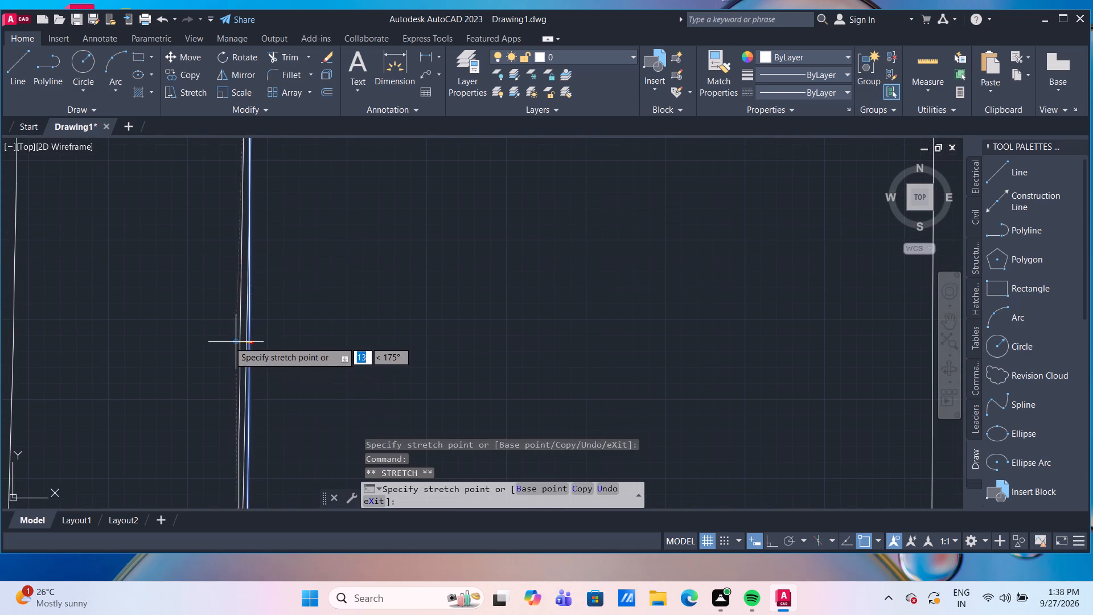
{"action": "left_click", "coordinate": [228, 341]}
{"action": "scroll", "coordinate": [228, 341], "scroll_direction": "down", "scroll_amount": 3}
{"action": "scroll", "coordinate": [272, 233], "scroll_direction": "down", "scroll_amount": 2}
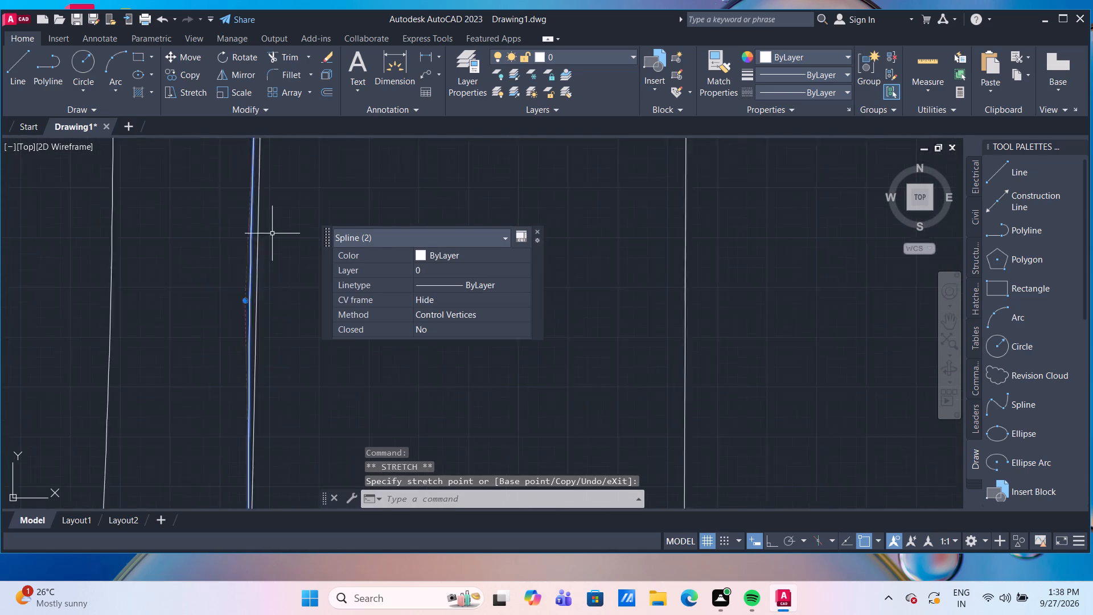
{"action": "scroll", "coordinate": [273, 313], "scroll_direction": "down", "scroll_amount": 3}
{"action": "scroll", "coordinate": [266, 423], "scroll_direction": "up", "scroll_amount": 2}
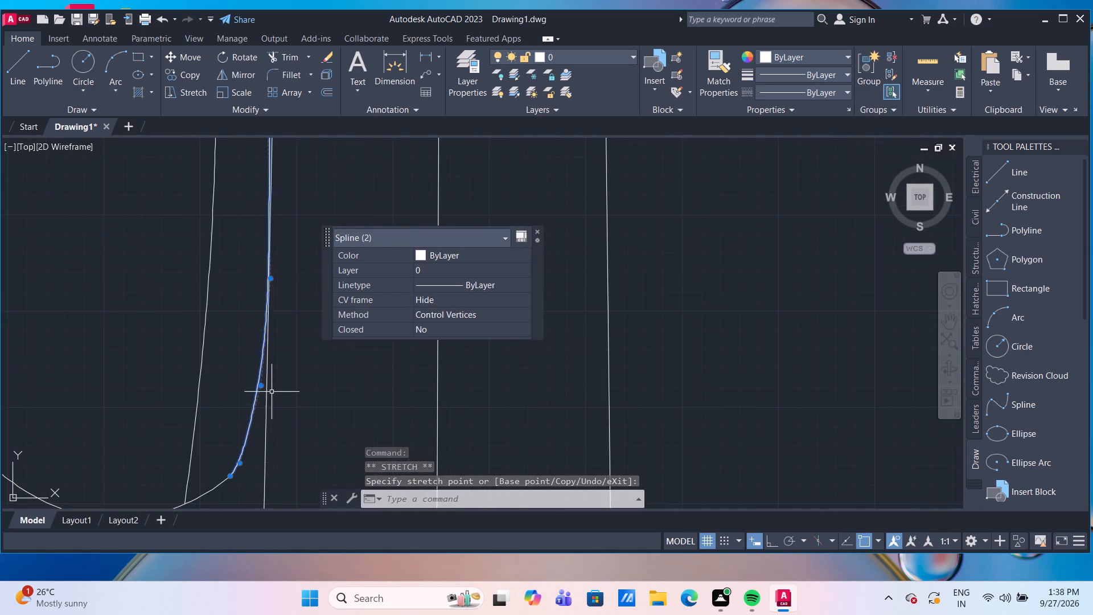
{"action": "scroll", "coordinate": [272, 310], "scroll_direction": "up", "scroll_amount": 1}
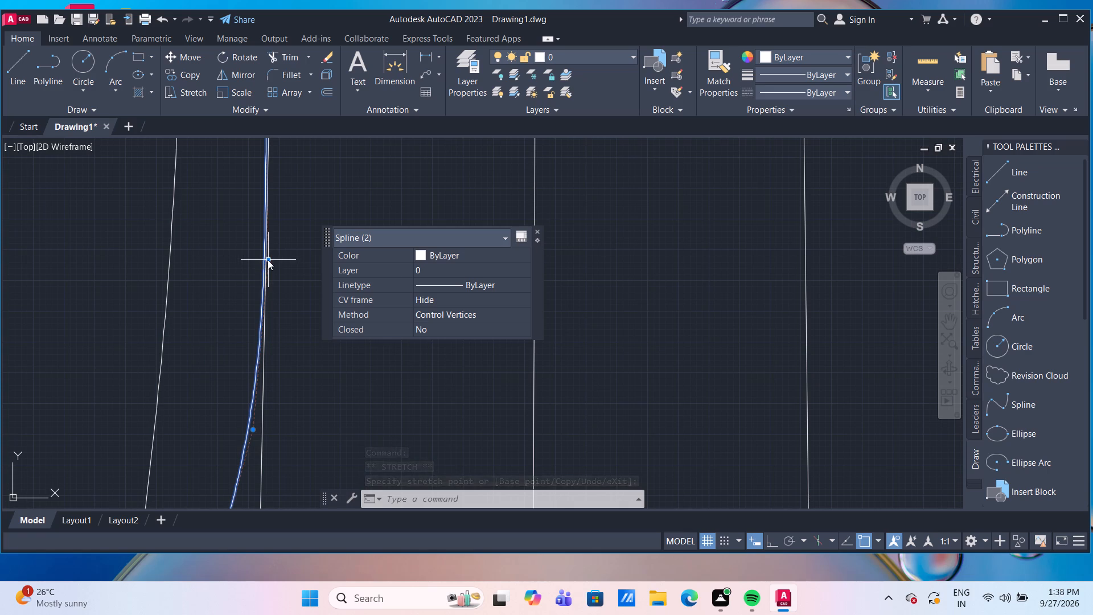
{"action": "left_click", "coordinate": [268, 260]}
{"action": "left_click", "coordinate": [257, 263]}
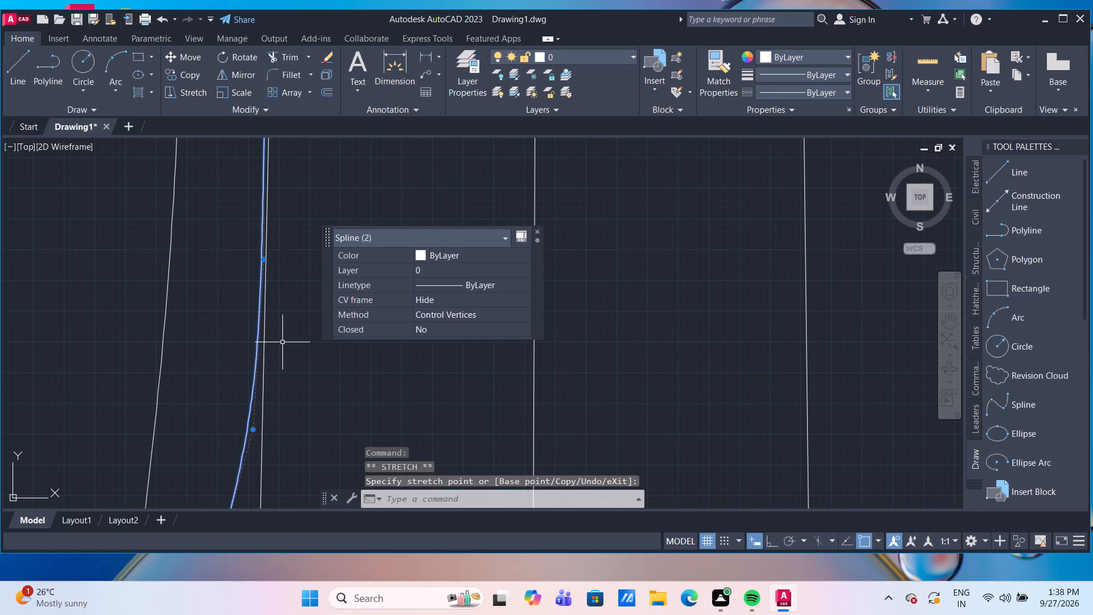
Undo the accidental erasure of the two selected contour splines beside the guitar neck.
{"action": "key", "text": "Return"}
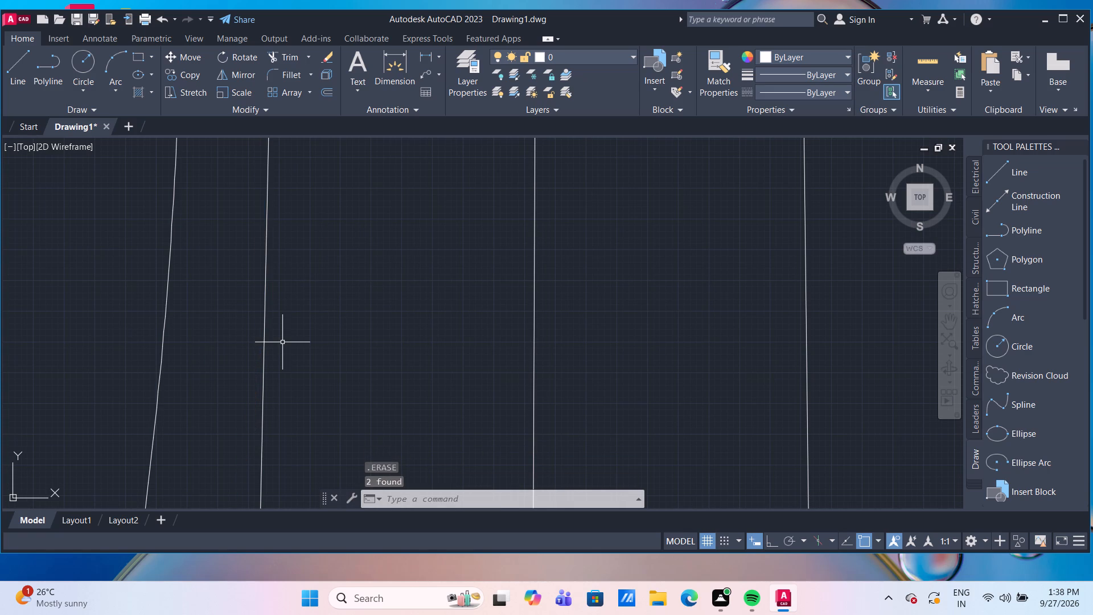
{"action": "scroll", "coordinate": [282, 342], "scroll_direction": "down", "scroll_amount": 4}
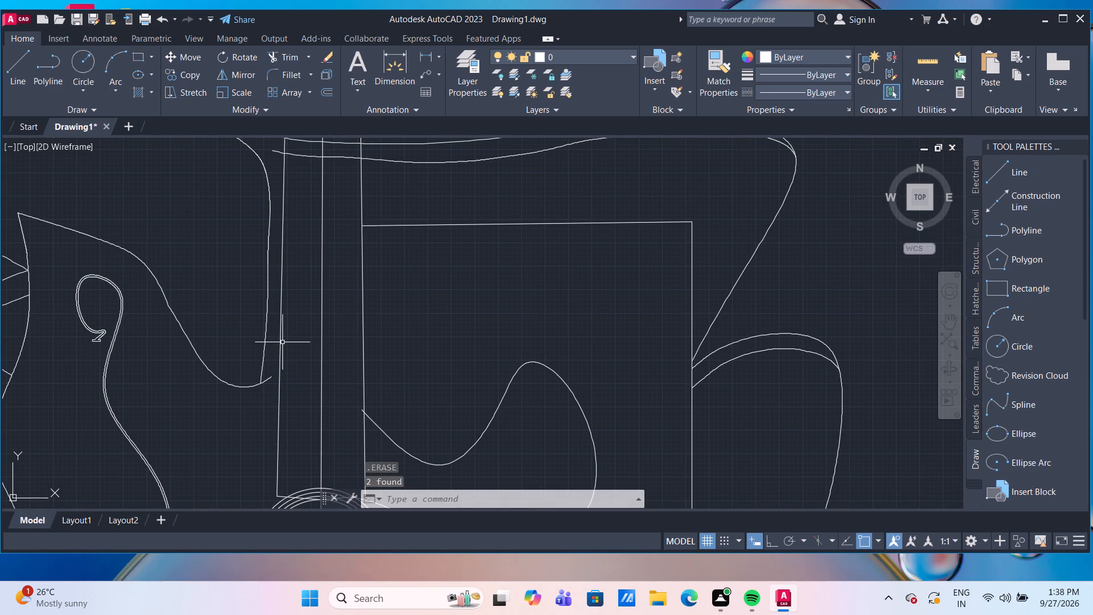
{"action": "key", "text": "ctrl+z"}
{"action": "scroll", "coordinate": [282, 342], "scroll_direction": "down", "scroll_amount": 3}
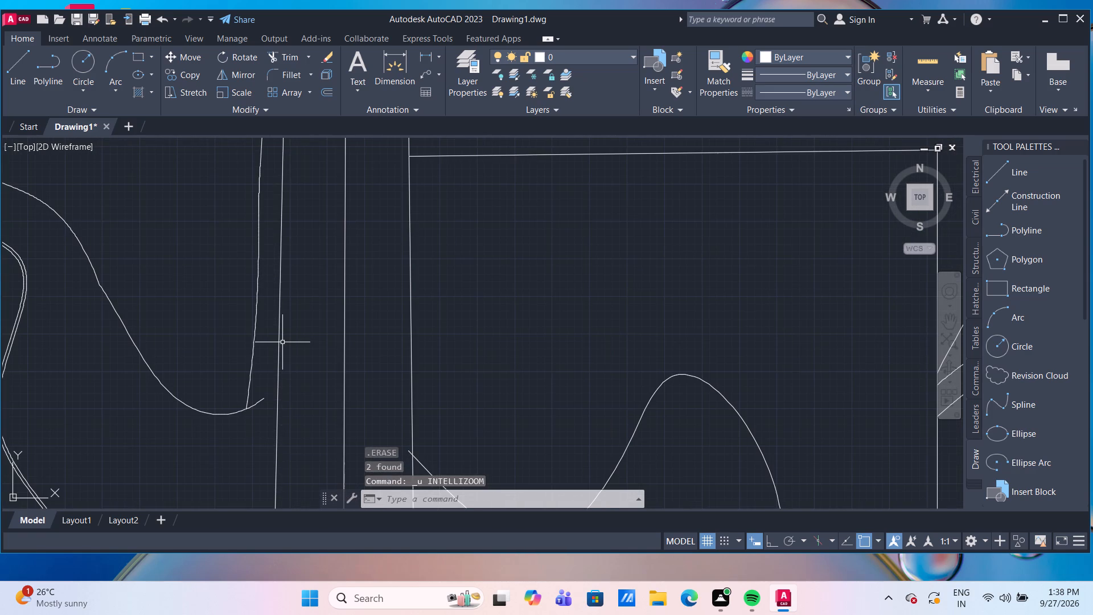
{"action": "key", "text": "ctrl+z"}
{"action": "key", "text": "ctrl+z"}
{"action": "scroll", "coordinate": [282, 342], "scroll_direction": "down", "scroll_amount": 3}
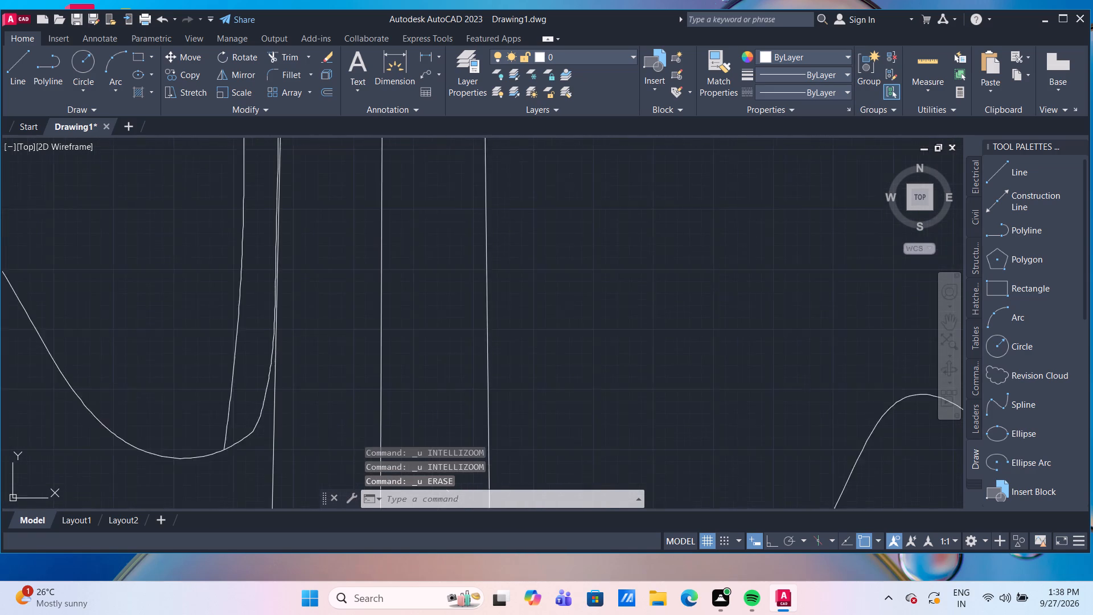
Quick-measure the geometry at the top end of the guitar neck.
{"action": "scroll", "coordinate": [327, 290], "scroll_direction": "down", "scroll_amount": 2}
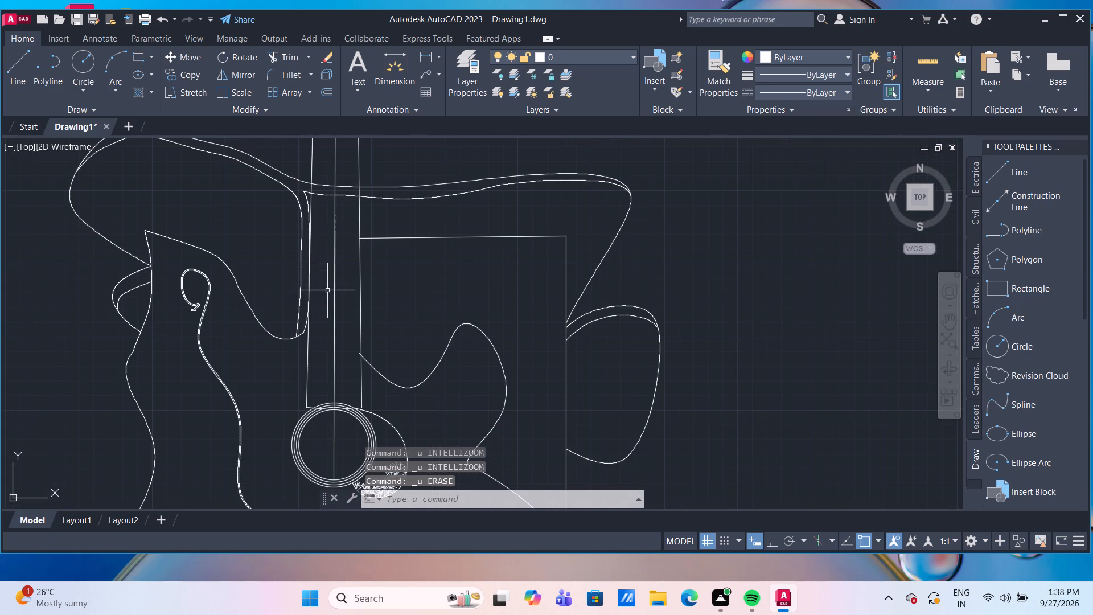
{"action": "scroll", "coordinate": [327, 249], "scroll_direction": "up", "scroll_amount": 3}
{"action": "scroll", "coordinate": [327, 249], "scroll_direction": "down", "scroll_amount": 3}
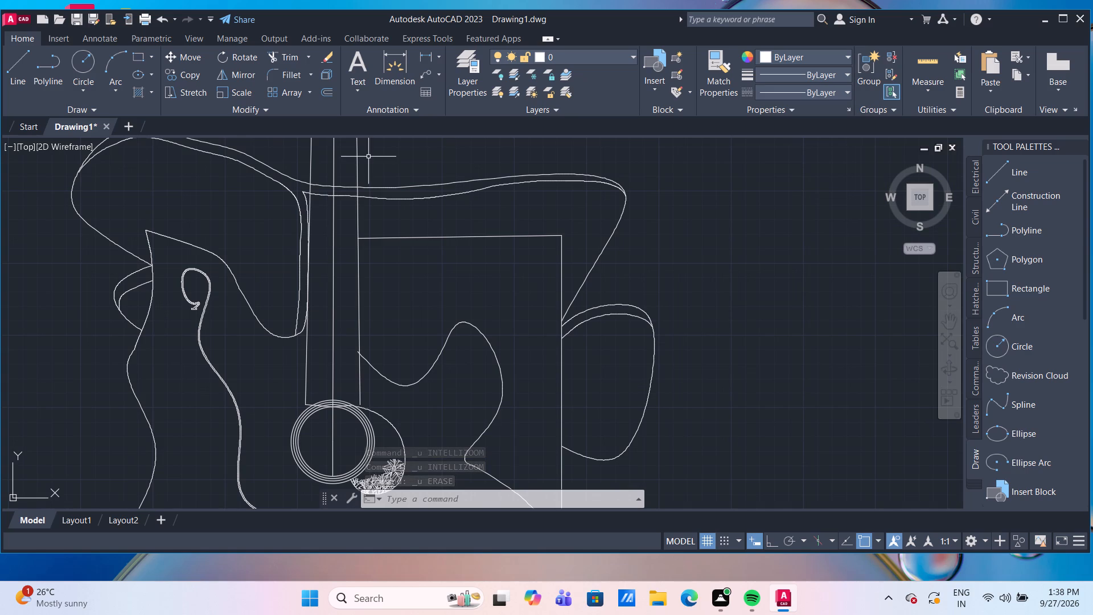
{"action": "middle_click_drag", "start_coordinate": [404, 248], "coordinate": [414, 348]}
{"action": "scroll", "coordinate": [412, 209], "scroll_direction": "down", "scroll_amount": 1}
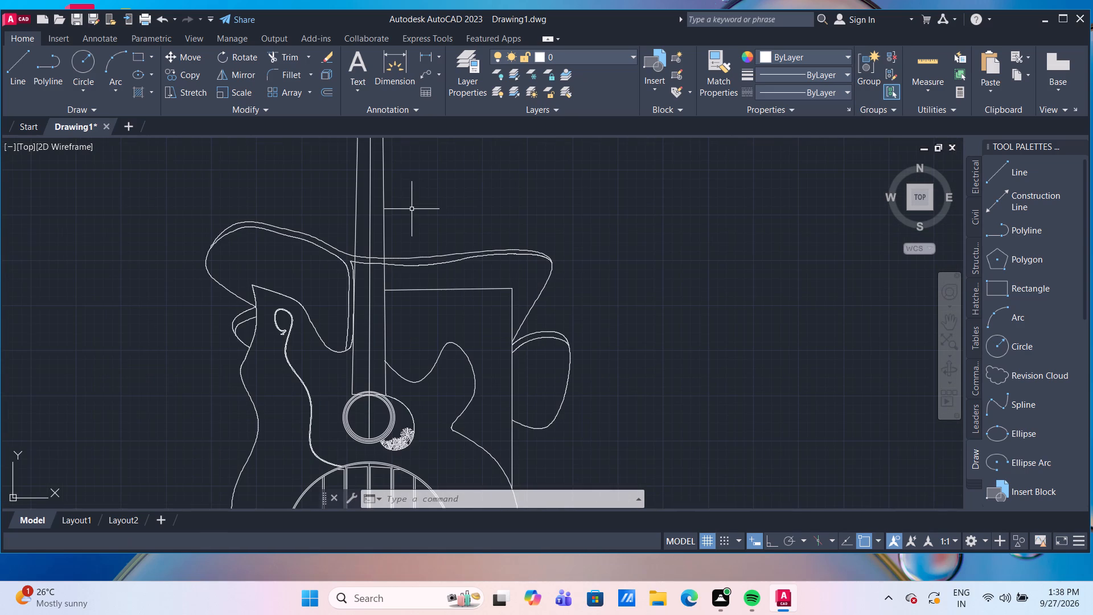
{"action": "middle_click_drag", "start_coordinate": [409, 174], "coordinate": [387, 266]}
{"action": "scroll", "coordinate": [397, 240], "scroll_direction": "down", "scroll_amount": 1}
{"action": "scroll", "coordinate": [373, 206], "scroll_direction": "up", "scroll_amount": 4}
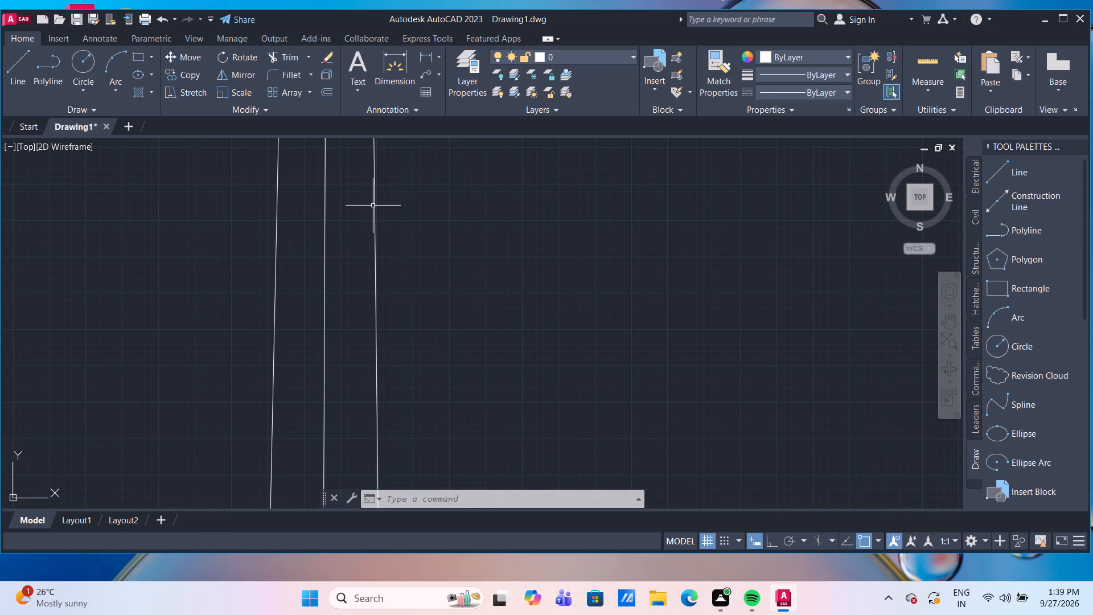
{"action": "middle_click_drag", "start_coordinate": [373, 206], "coordinate": [352, 334]}
{"action": "scroll", "coordinate": [348, 210], "scroll_direction": "up", "scroll_amount": 2}
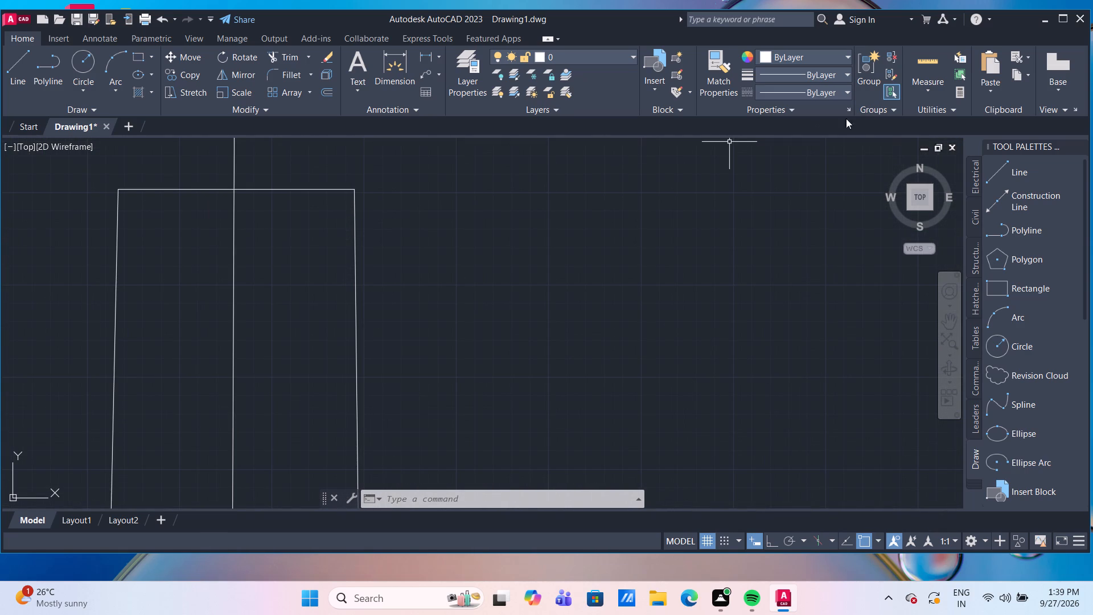
{"action": "left_click", "coordinate": [922, 58]}
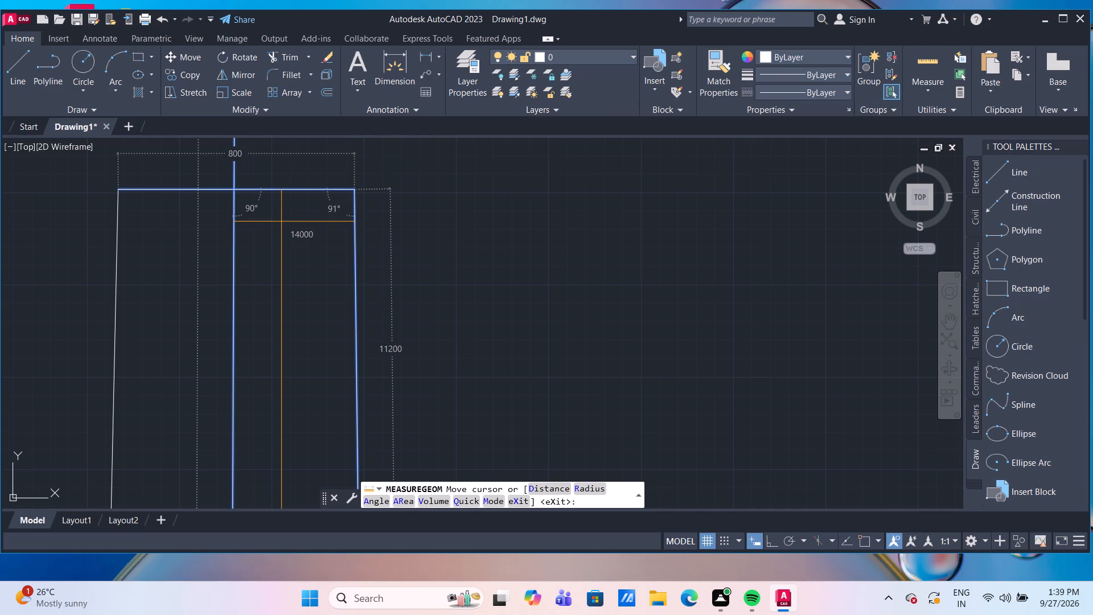
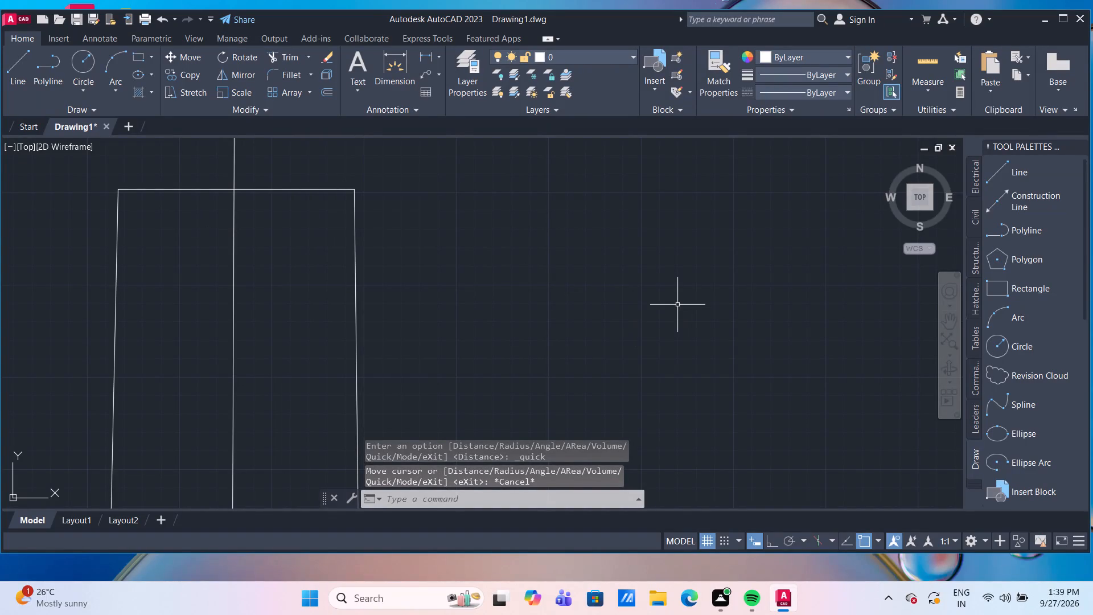
Offset the guitar neck's right edge inward three times in succession, spacing the new string lines 100 apart.
{"action": "key", "text": "o"}
{"action": "key", "text": "Return"}
{"action": "key", "text": "Return"}
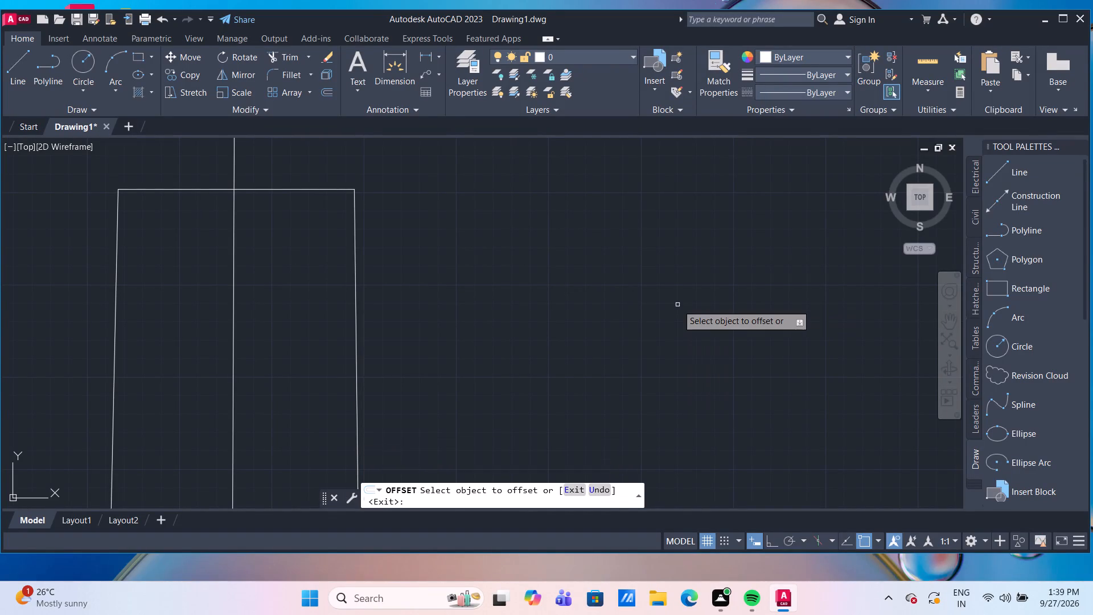
{"action": "left_click", "coordinate": [354, 255]}
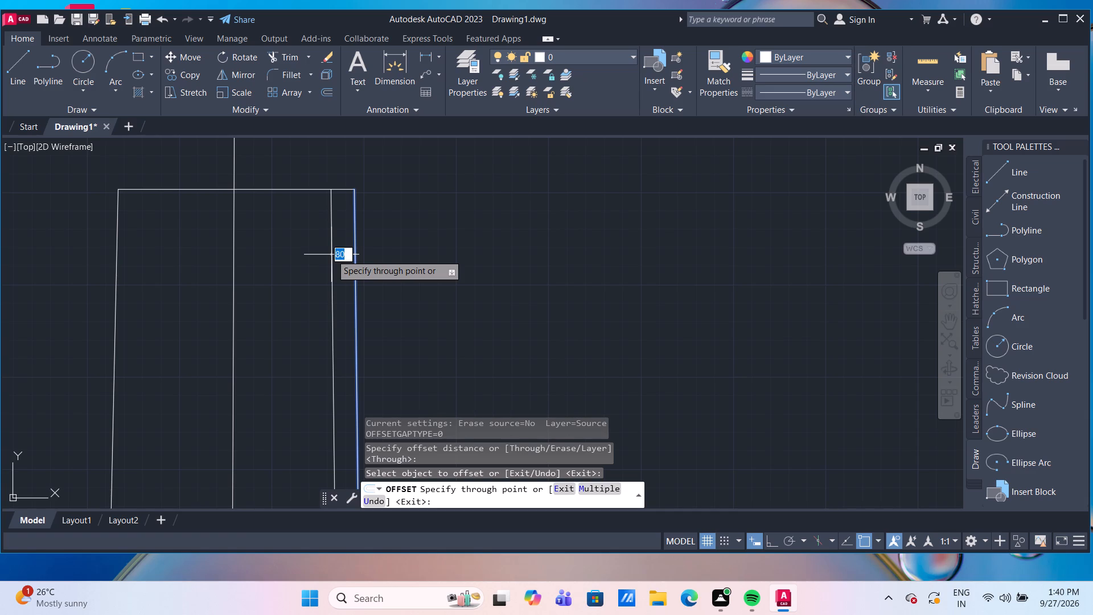
{"action": "type", "text": "100"}
{"action": "key", "text": "Return"}
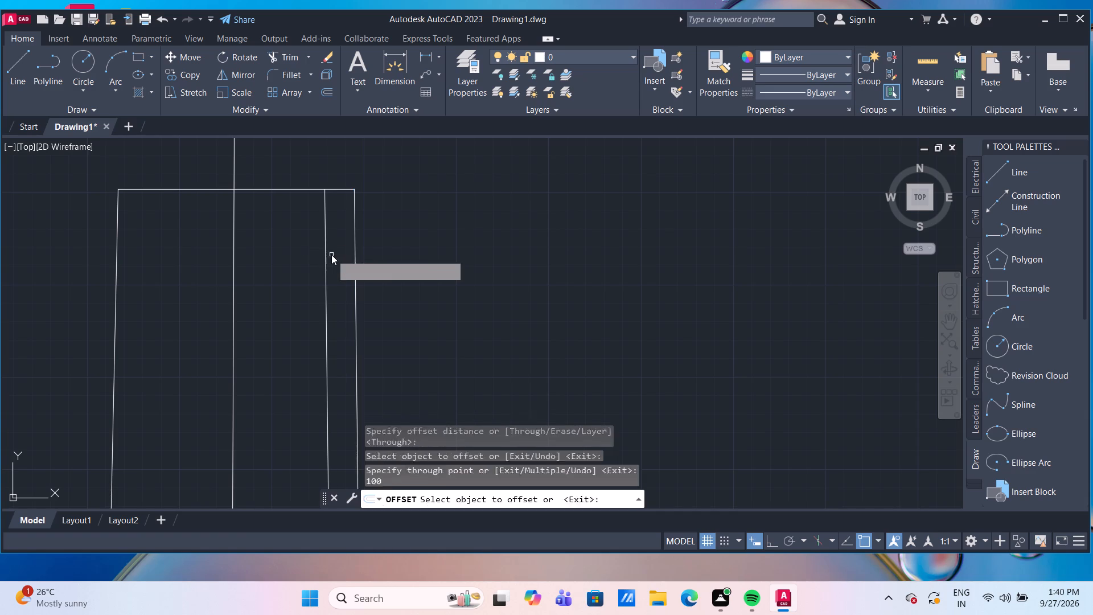
{"action": "left_click", "coordinate": [324, 248]}
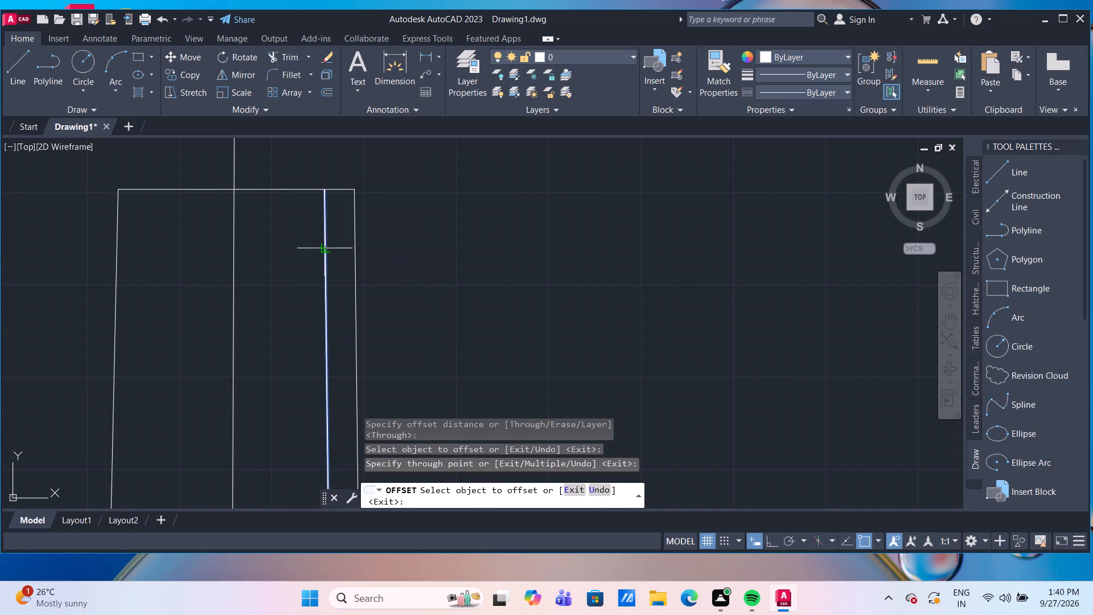
{"action": "type", "text": "100"}
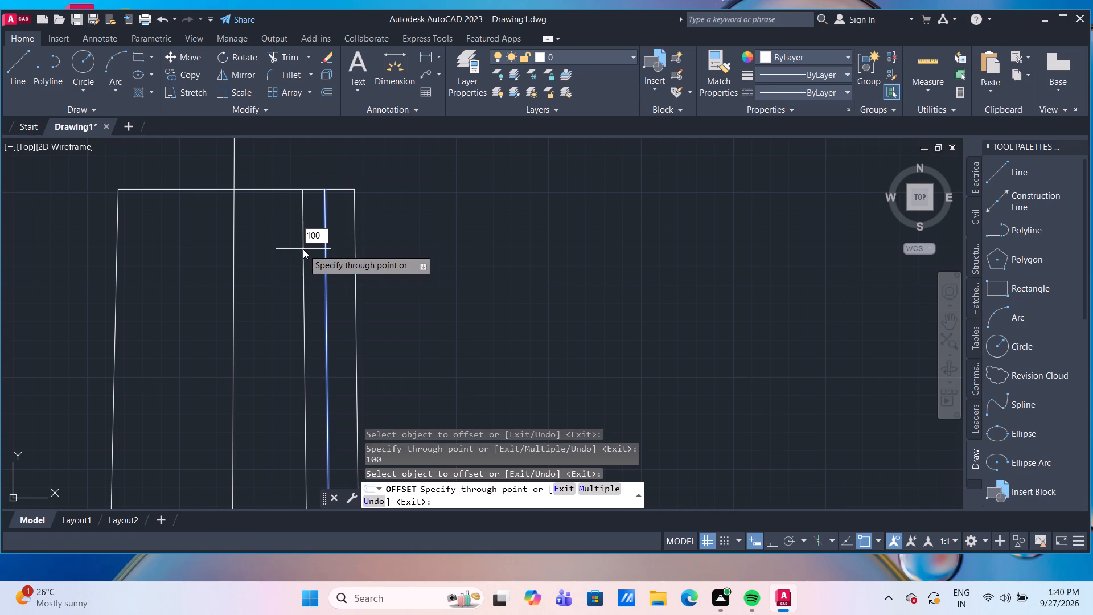
{"action": "key", "text": "Return"}
{"action": "left_click", "coordinate": [295, 247]}
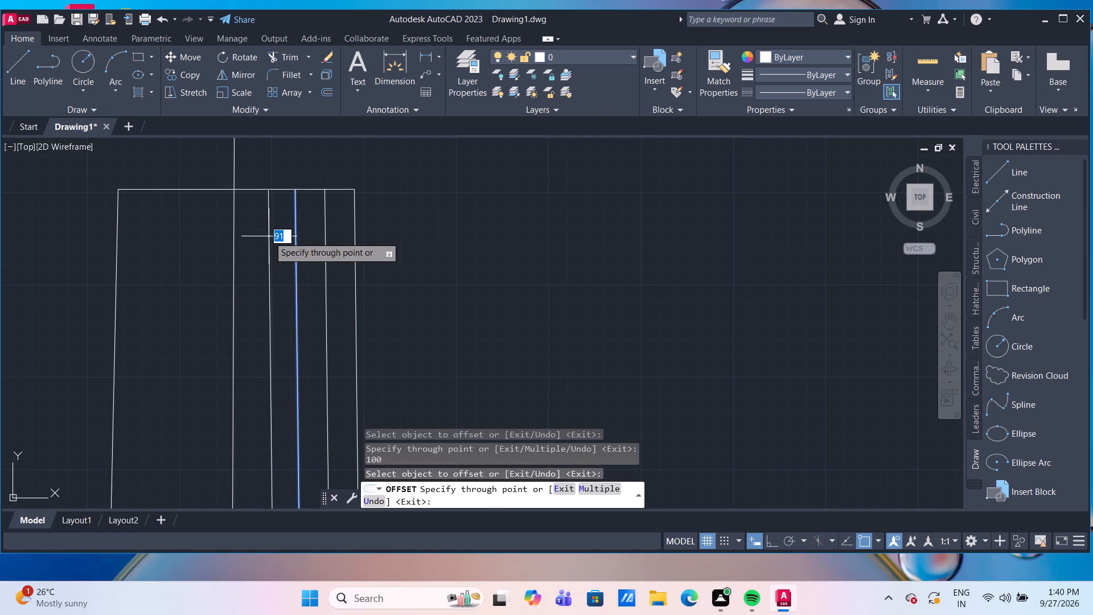
{"action": "type", "text": "100"}
{"action": "key", "text": "Return"}
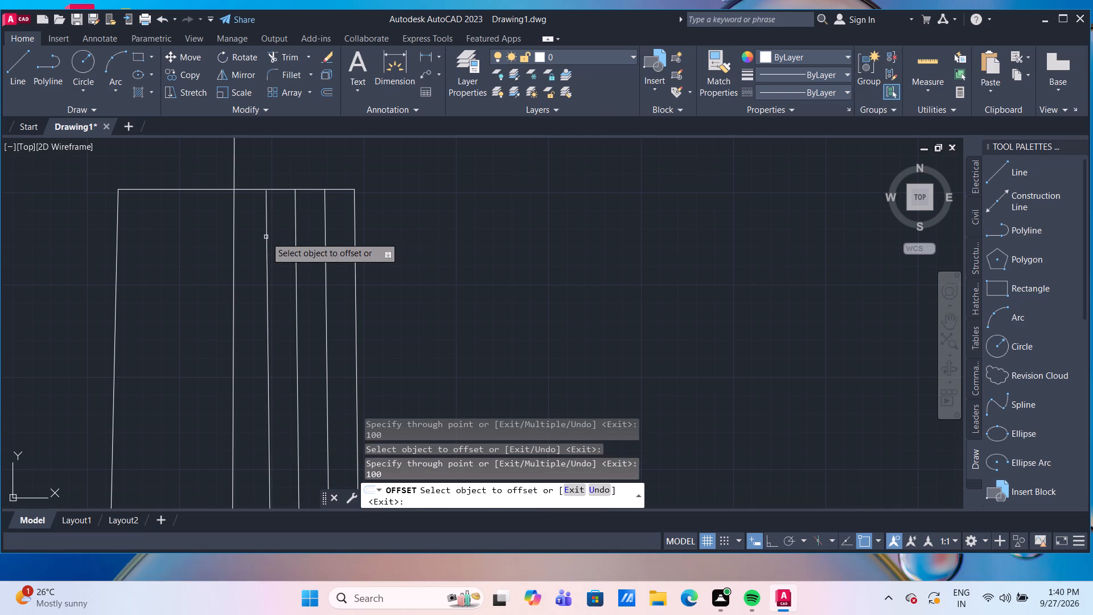
Offset the neck's left edge inward three times in succession, spacing the new lines 100 apart.
{"action": "left_click", "coordinate": [117, 223]}
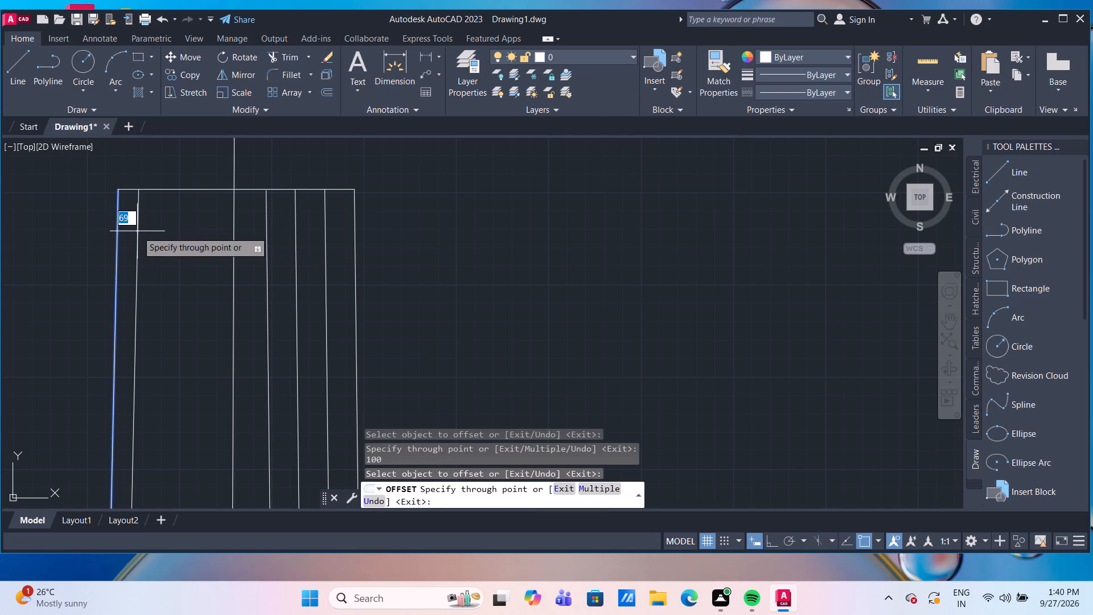
{"action": "type", "text": "100"}
{"action": "key", "text": "Return"}
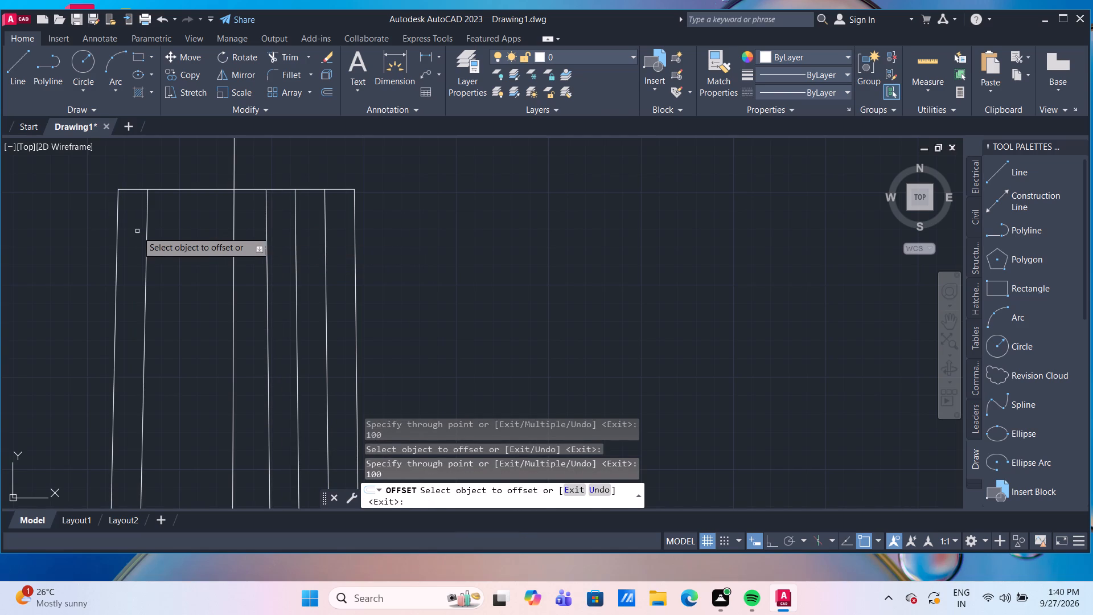
{"action": "left_click", "coordinate": [146, 235]}
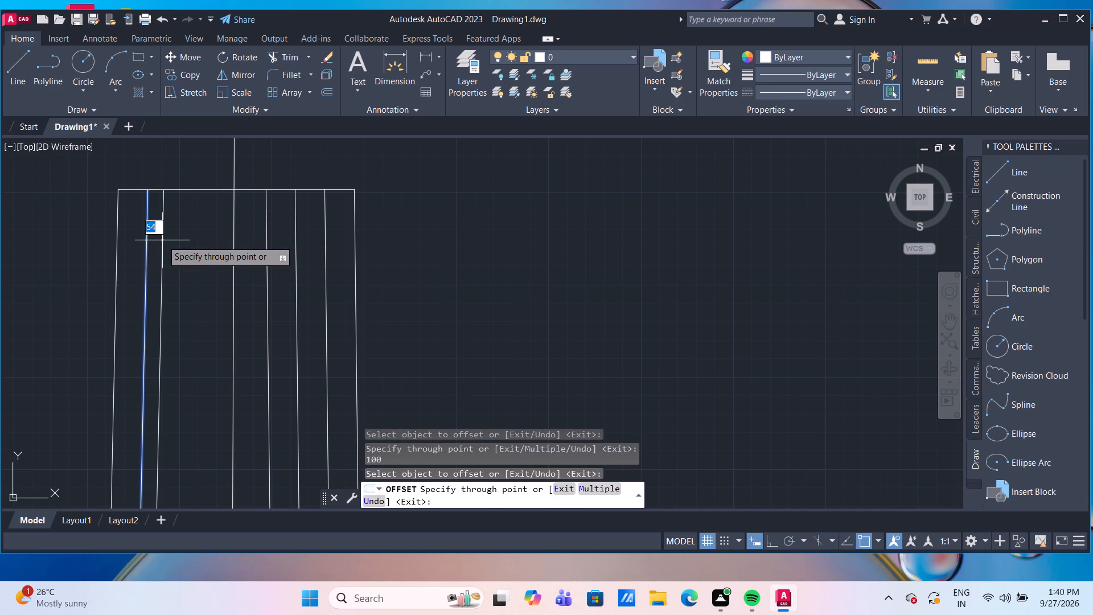
{"action": "type", "text": "100"}
{"action": "key", "text": "Return"}
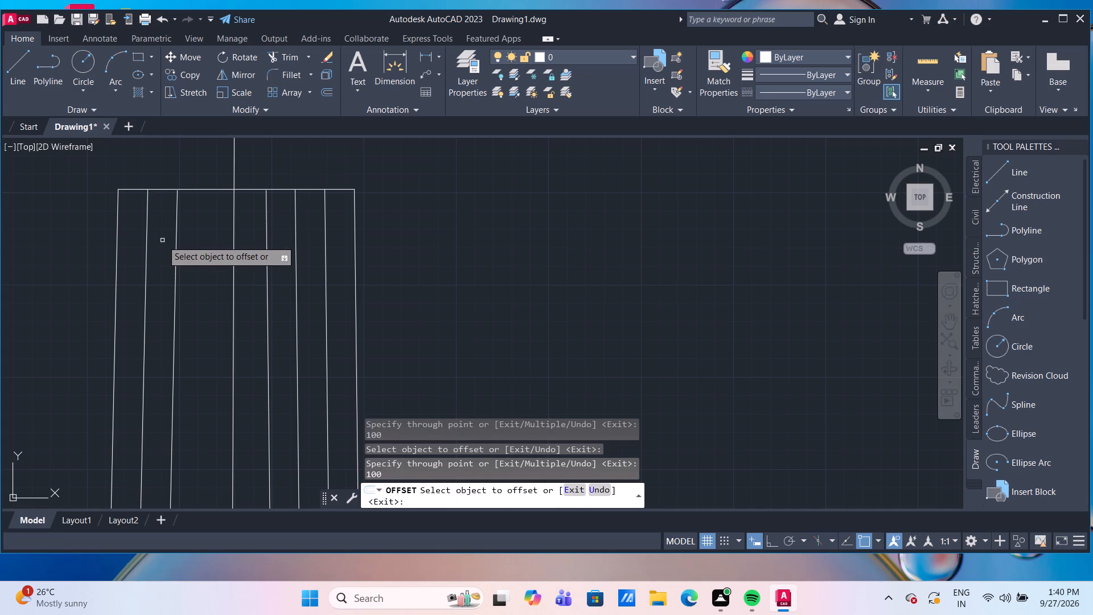
{"action": "left_click", "coordinate": [177, 249]}
{"action": "type", "text": "100"}
{"action": "key", "text": "Return"}
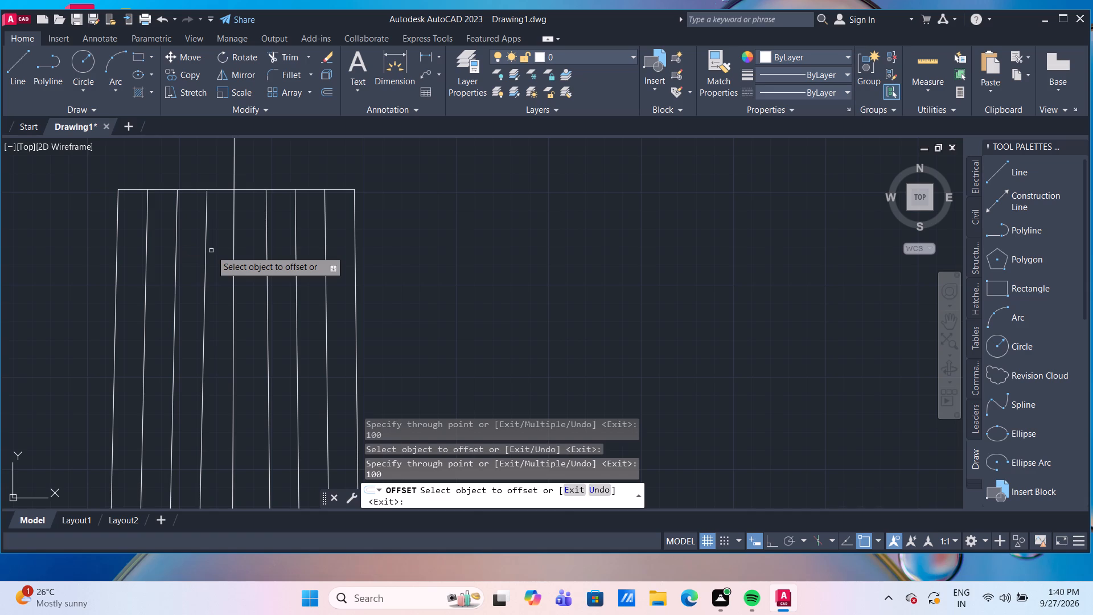
Offset each of the three inner lines on the neck's right half by 25 toward the right edge.
{"action": "left_click", "coordinate": [265, 252]}
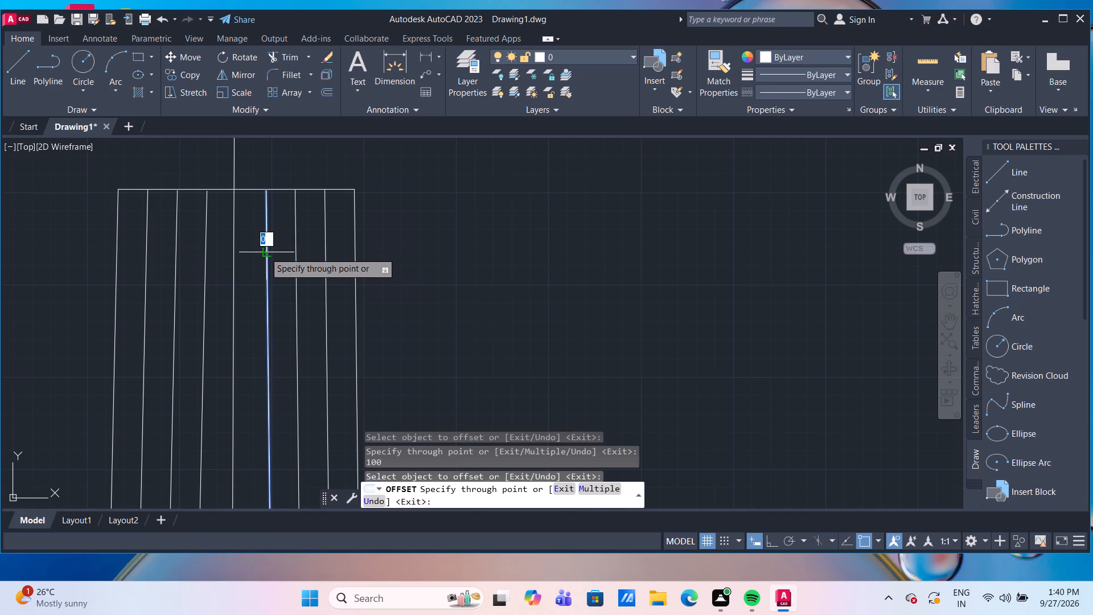
{"action": "type", "text": "25"}
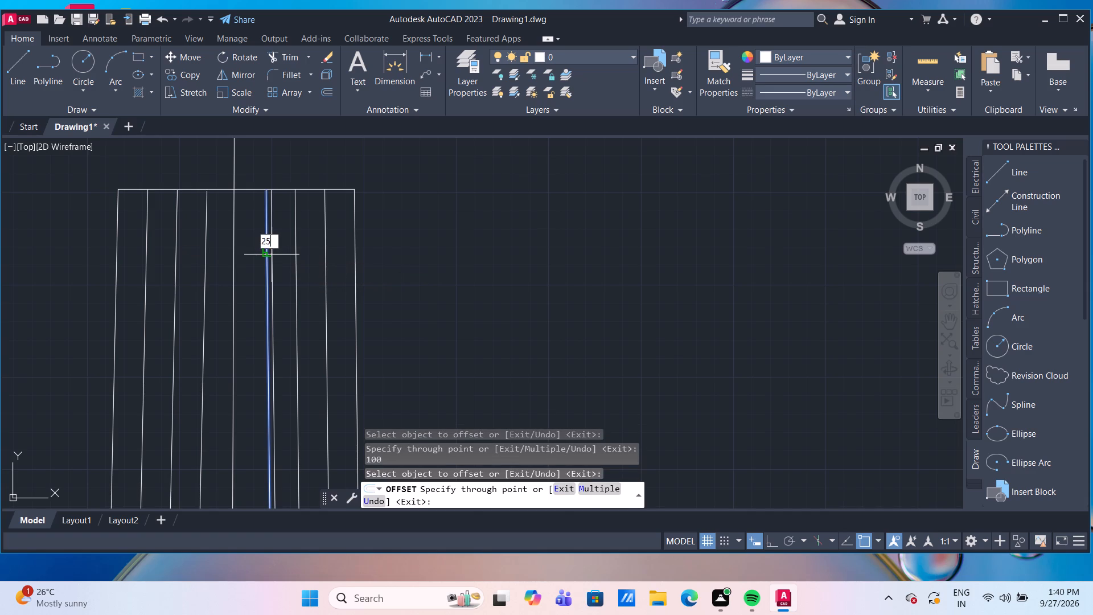
{"action": "key", "text": "Return"}
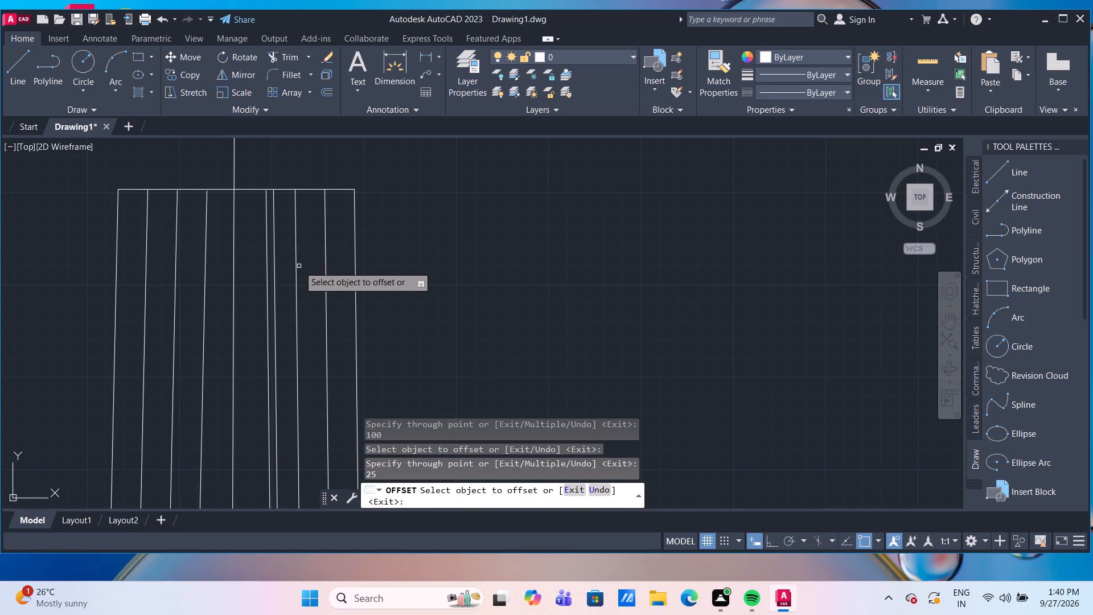
{"action": "left_click", "coordinate": [294, 265]}
{"action": "type", "text": "25"}
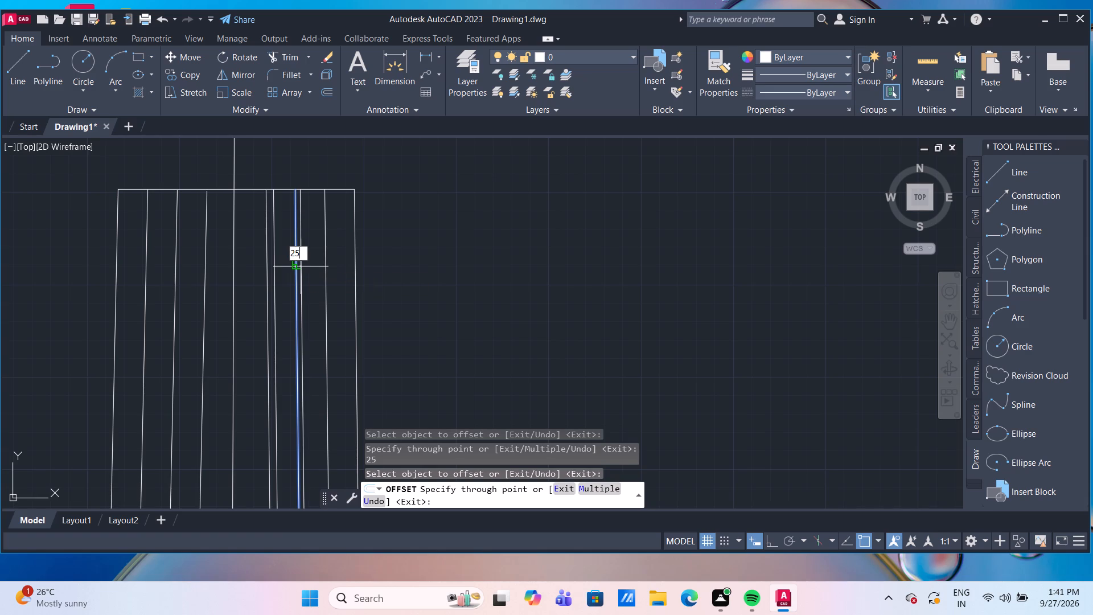
{"action": "key", "text": "Return"}
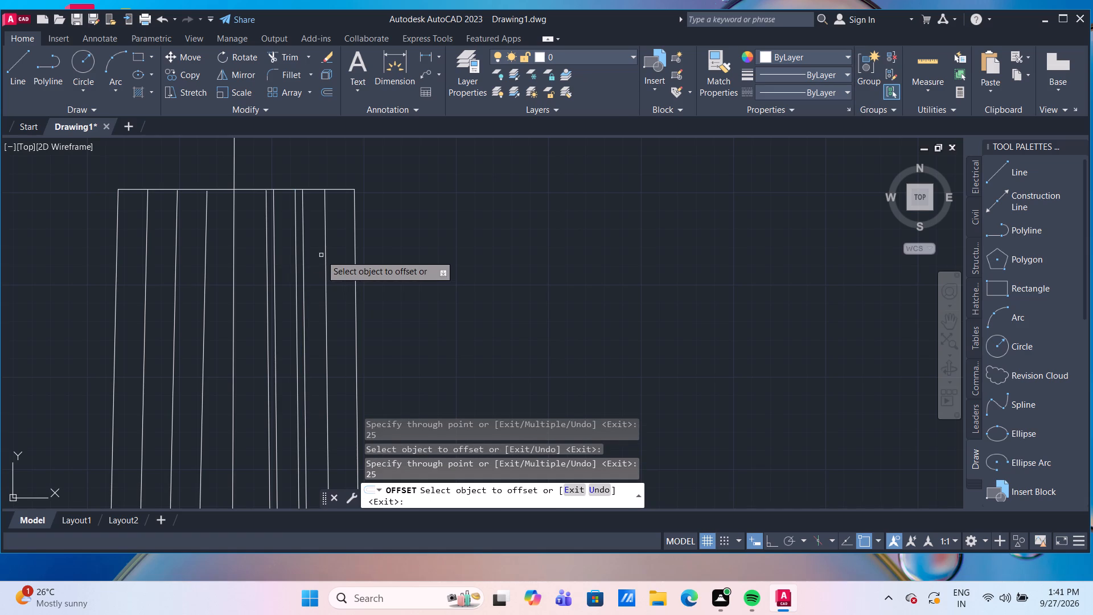
{"action": "left_click", "coordinate": [326, 258]}
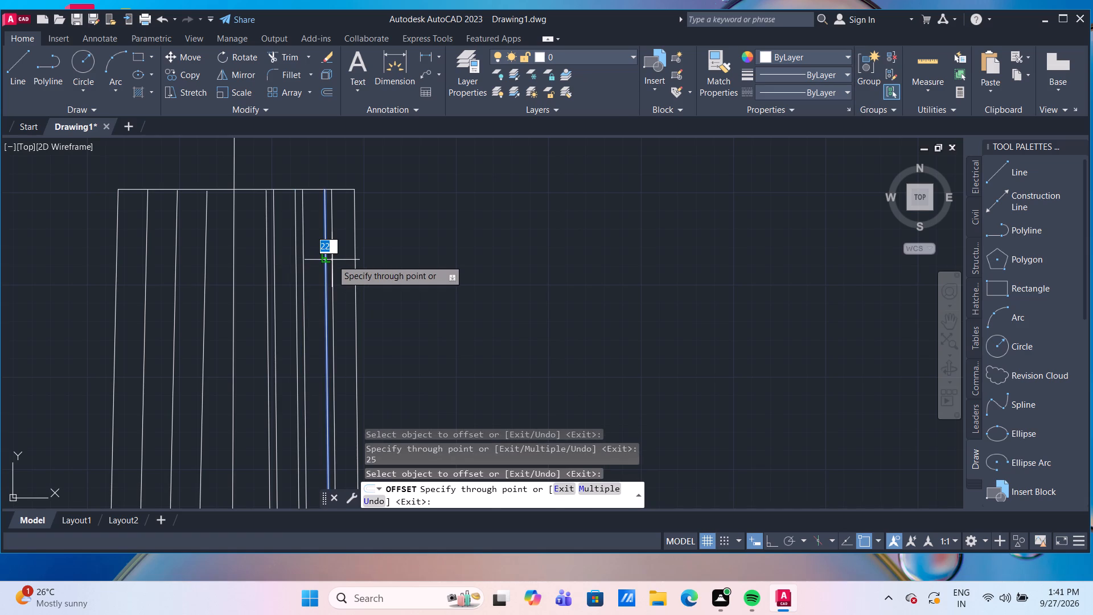
{"action": "type", "text": "25"}
{"action": "key", "text": "Return"}
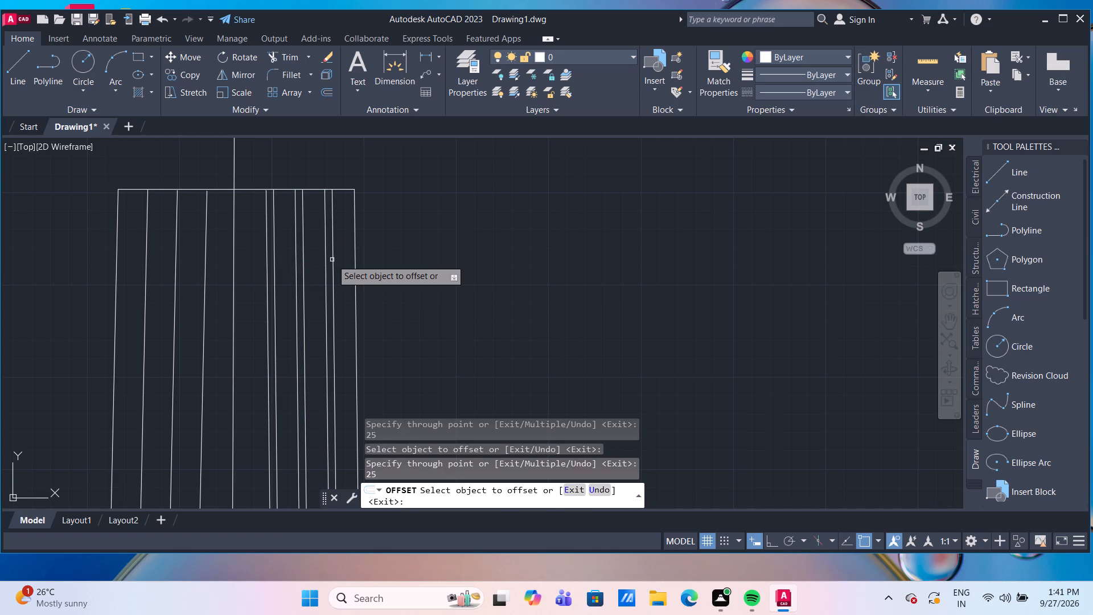
Offset each of the three inner lines on the neck's left half by 25 toward the left edge.
{"action": "left_click", "coordinate": [206, 279]}
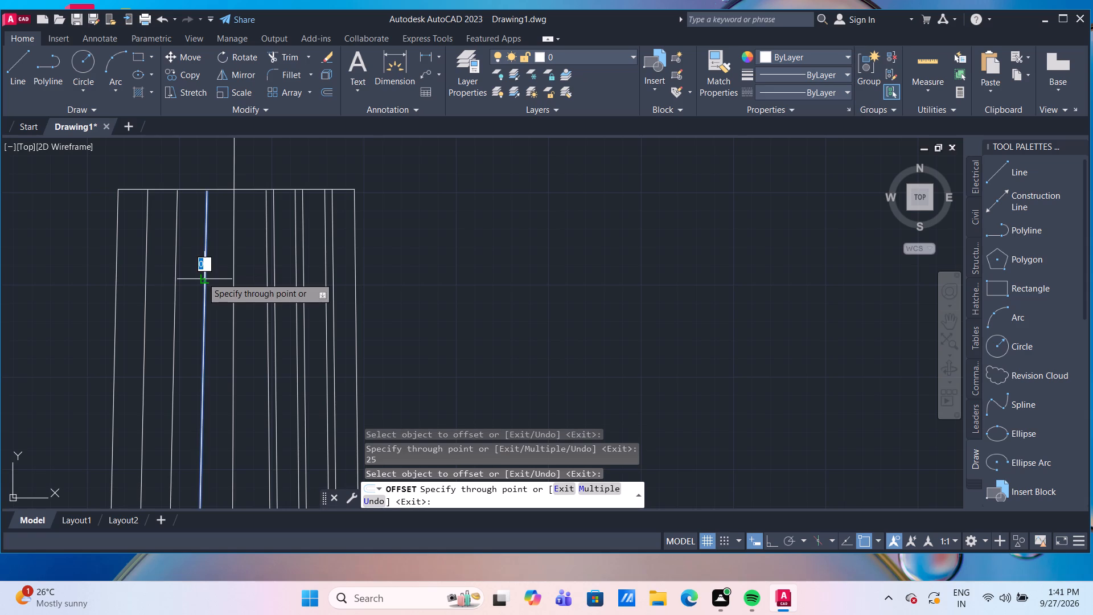
{"action": "type", "text": "25"}
{"action": "key", "text": "Return"}
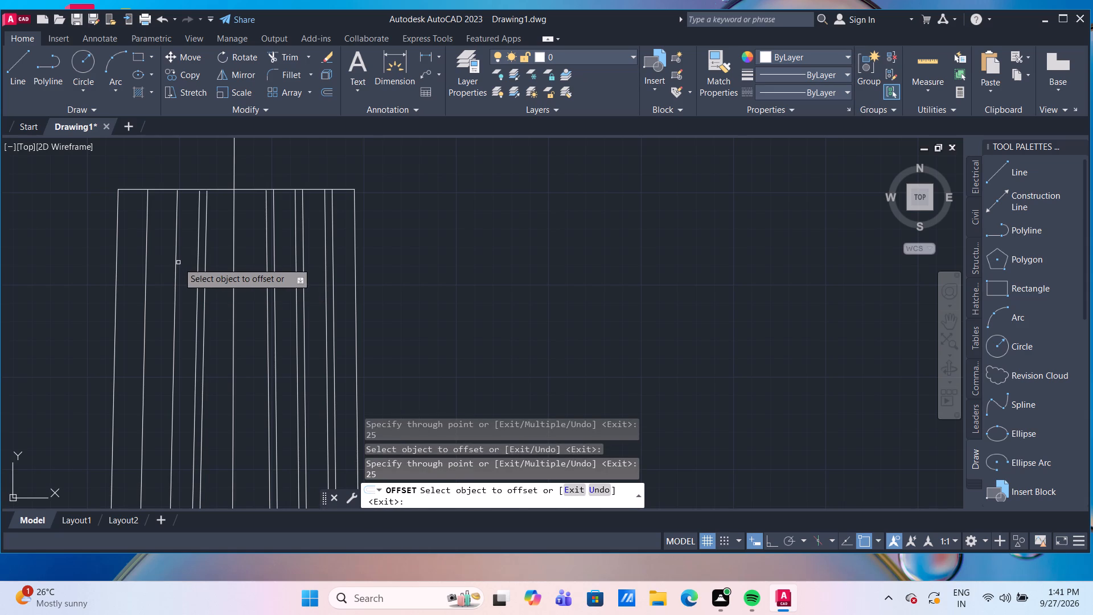
{"action": "left_click", "coordinate": [176, 263]}
{"action": "type", "text": "25"}
{"action": "key", "text": "Return"}
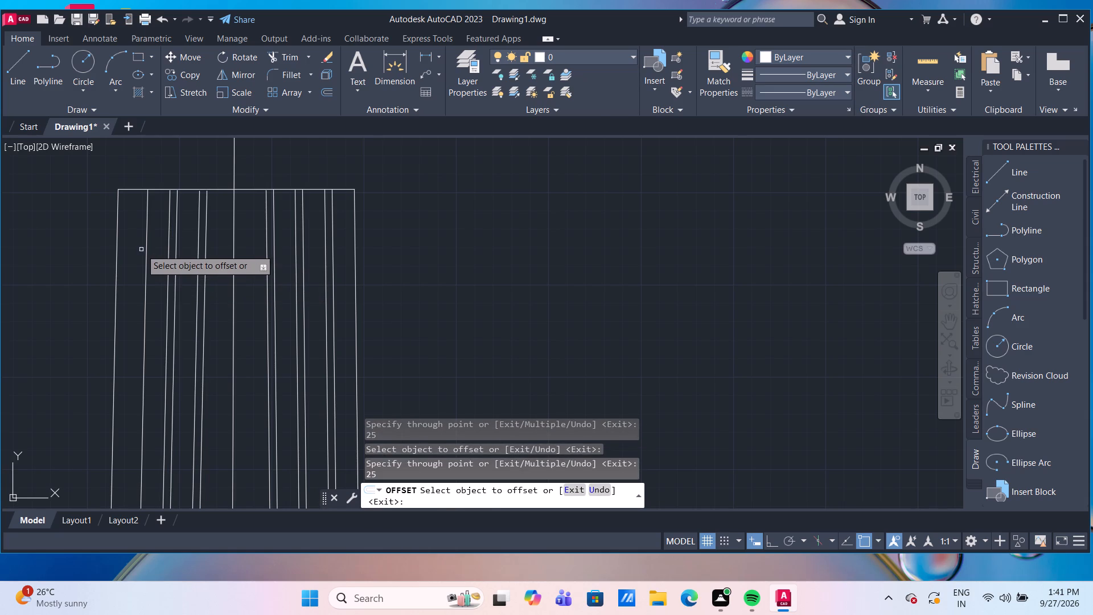
{"action": "left_click", "coordinate": [145, 250]}
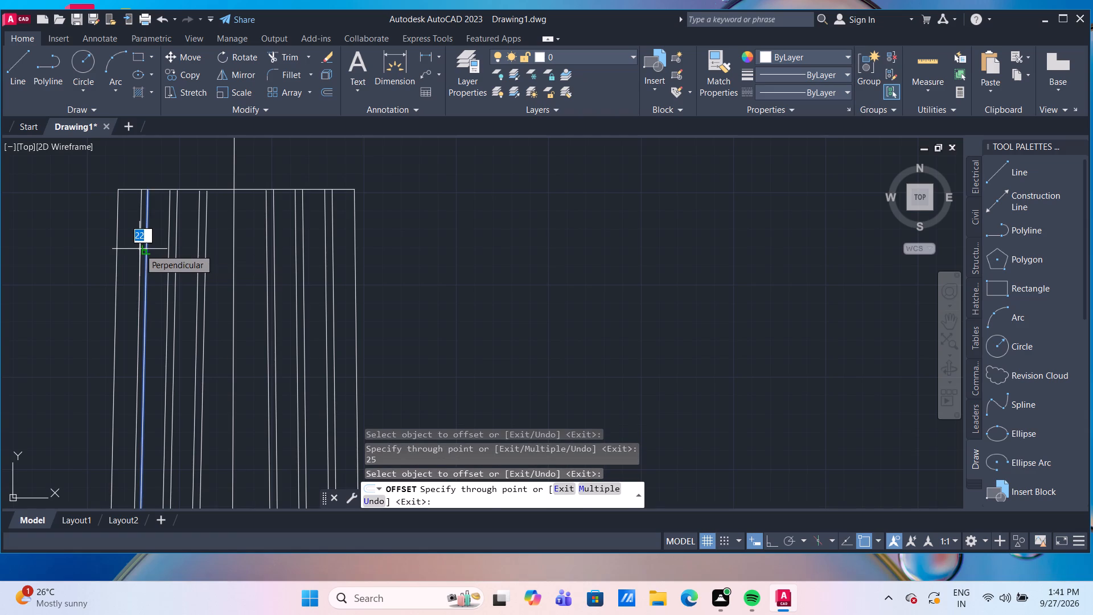
{"action": "type", "text": "25"}
{"action": "key", "text": "Return"}
Offset the neck's vertical centre line by 1.25 to its right side.
{"action": "scroll", "coordinate": [108, 204], "scroll_direction": "down", "scroll_amount": 5}
{"action": "scroll", "coordinate": [244, 260], "scroll_direction": "down", "scroll_amount": 2}
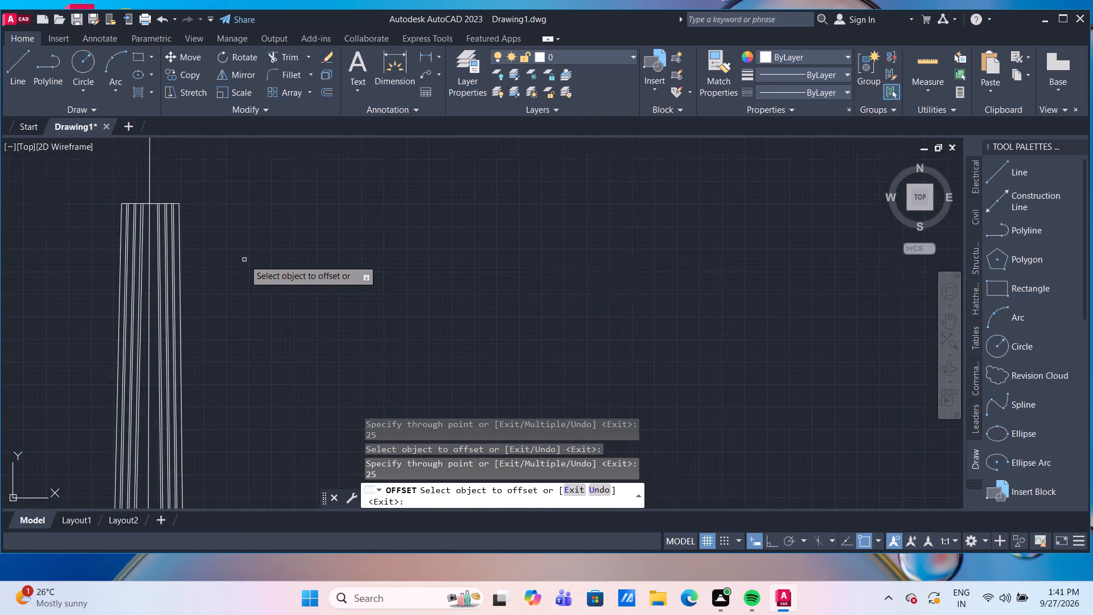
{"action": "scroll", "coordinate": [244, 260], "scroll_direction": "down", "scroll_amount": 1}
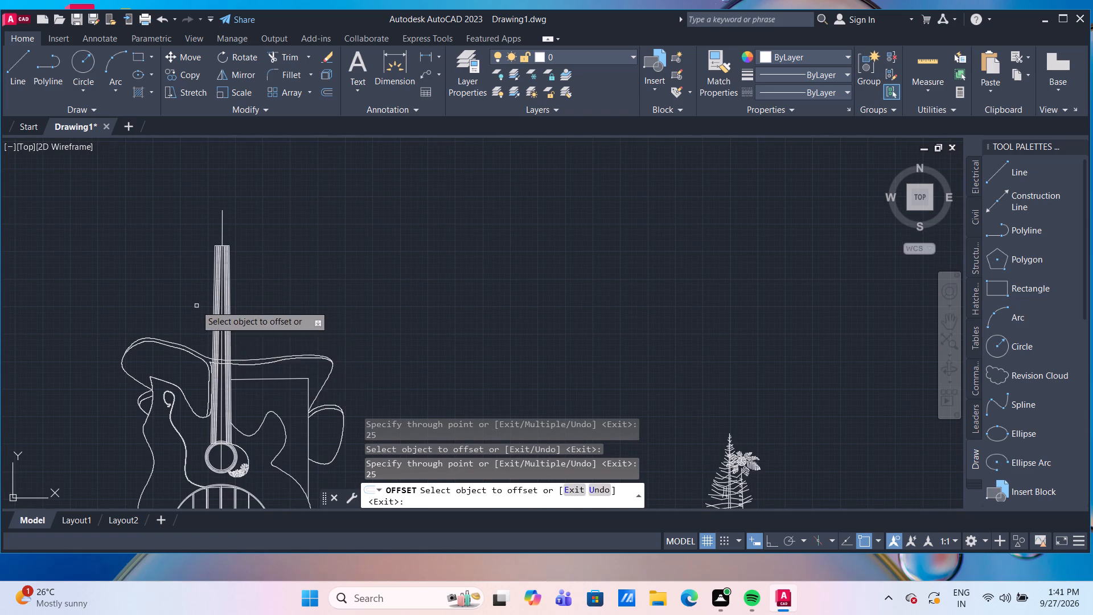
{"action": "scroll", "coordinate": [195, 305], "scroll_direction": "up", "scroll_amount": 2}
{"action": "scroll", "coordinate": [263, 273], "scroll_direction": "up", "scroll_amount": 3}
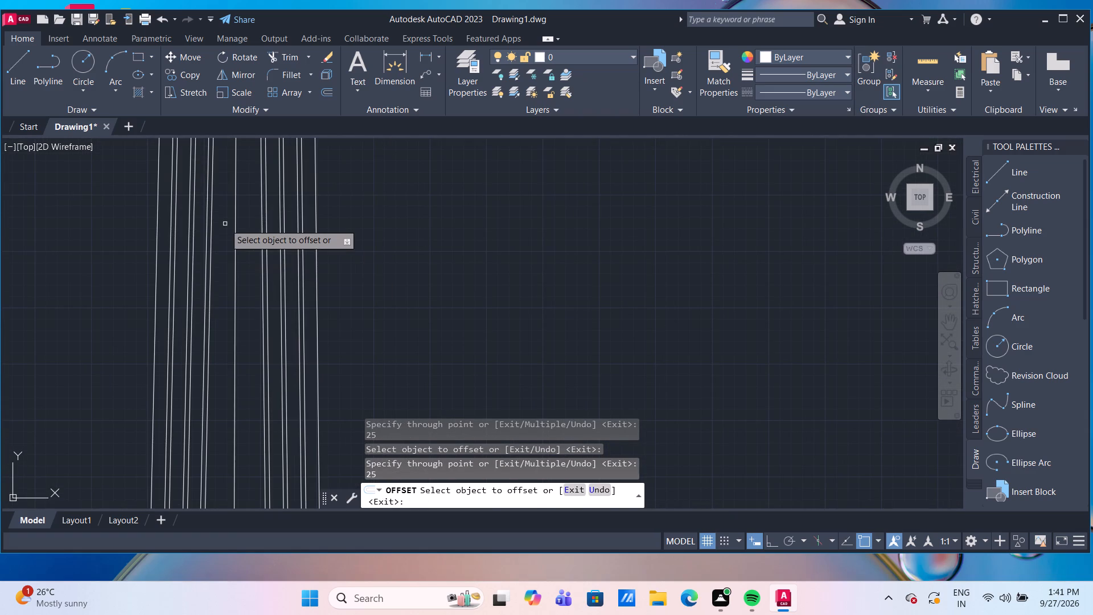
{"action": "scroll", "coordinate": [243, 224], "scroll_direction": "up", "scroll_amount": 1}
{"action": "middle_click_drag", "start_coordinate": [243, 224], "coordinate": [217, 328]}
{"action": "scroll", "coordinate": [217, 328], "scroll_direction": "down", "scroll_amount": 2}
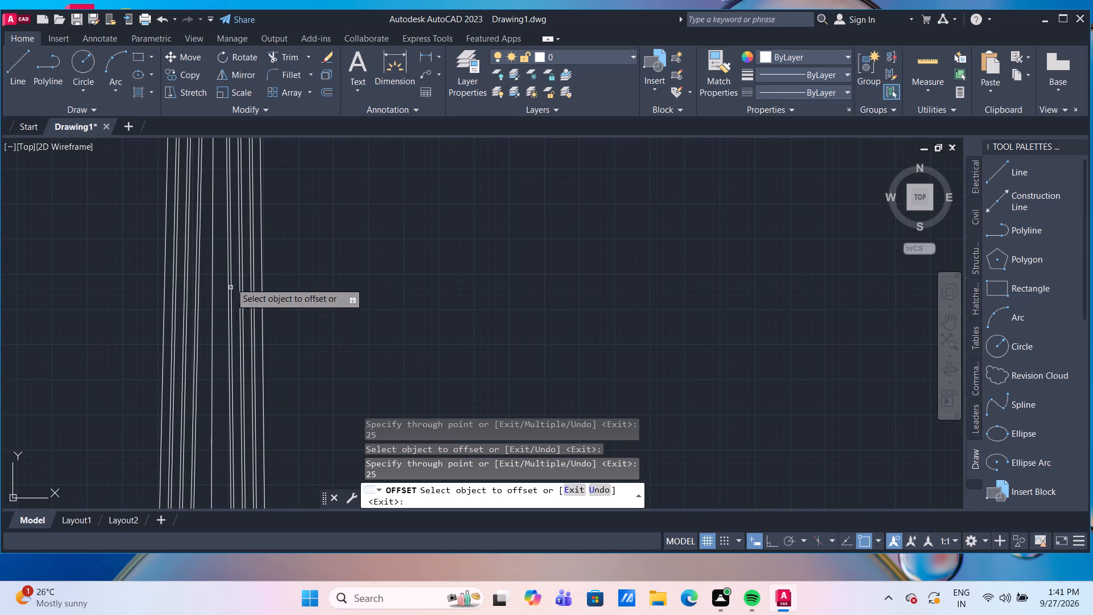
{"action": "middle_click_drag", "start_coordinate": [219, 247], "coordinate": [267, 400]}
{"action": "scroll", "coordinate": [283, 331], "scroll_direction": "down", "scroll_amount": 1}
{"action": "scroll", "coordinate": [284, 235], "scroll_direction": "up", "scroll_amount": 3}
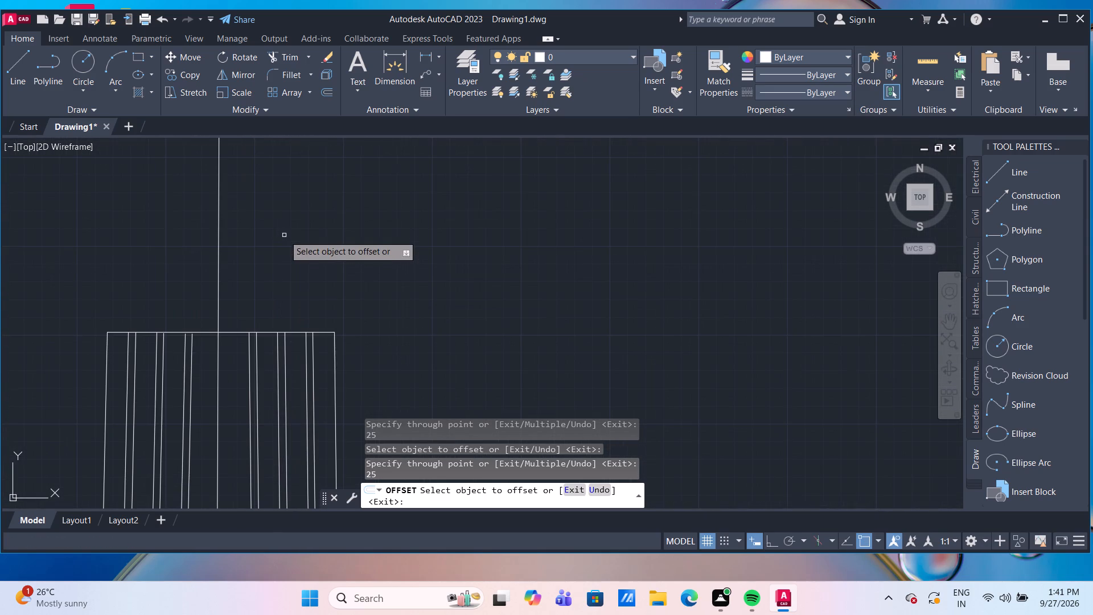
{"action": "scroll", "coordinate": [221, 355], "scroll_direction": "up", "scroll_amount": 1}
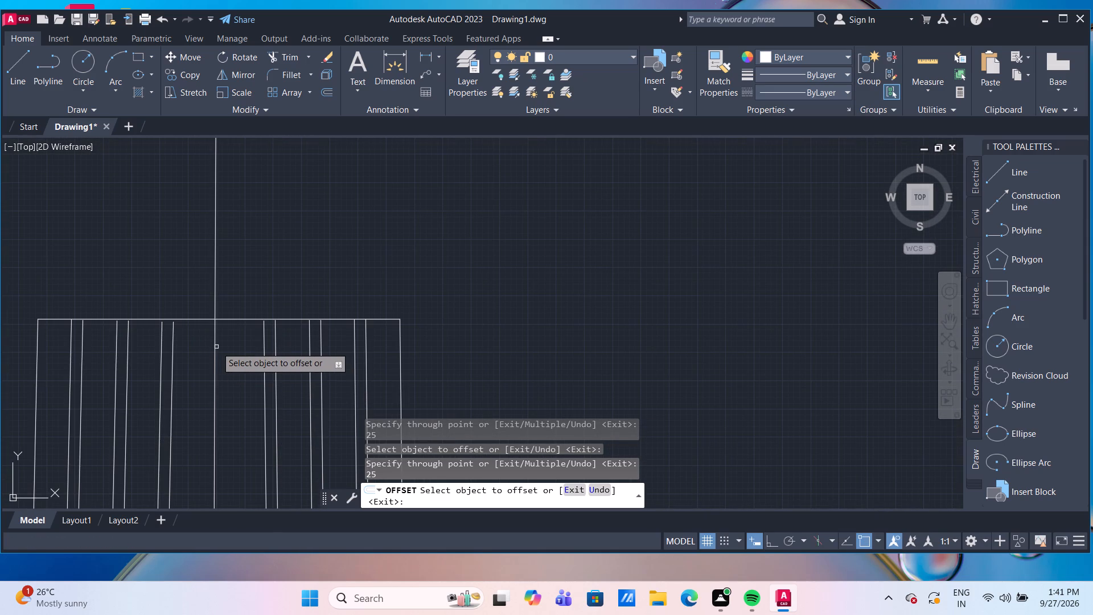
{"action": "scroll", "coordinate": [204, 333], "scroll_direction": "up", "scroll_amount": 3}
{"action": "scroll", "coordinate": [204, 333], "scroll_direction": "down", "scroll_amount": 3}
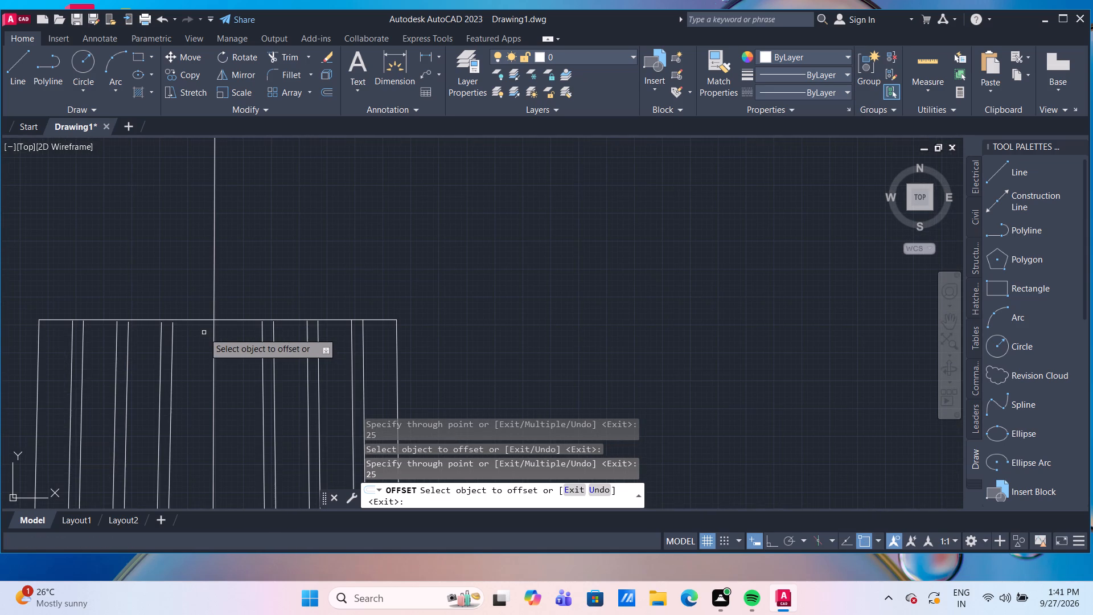
{"action": "left_click", "coordinate": [213, 340]}
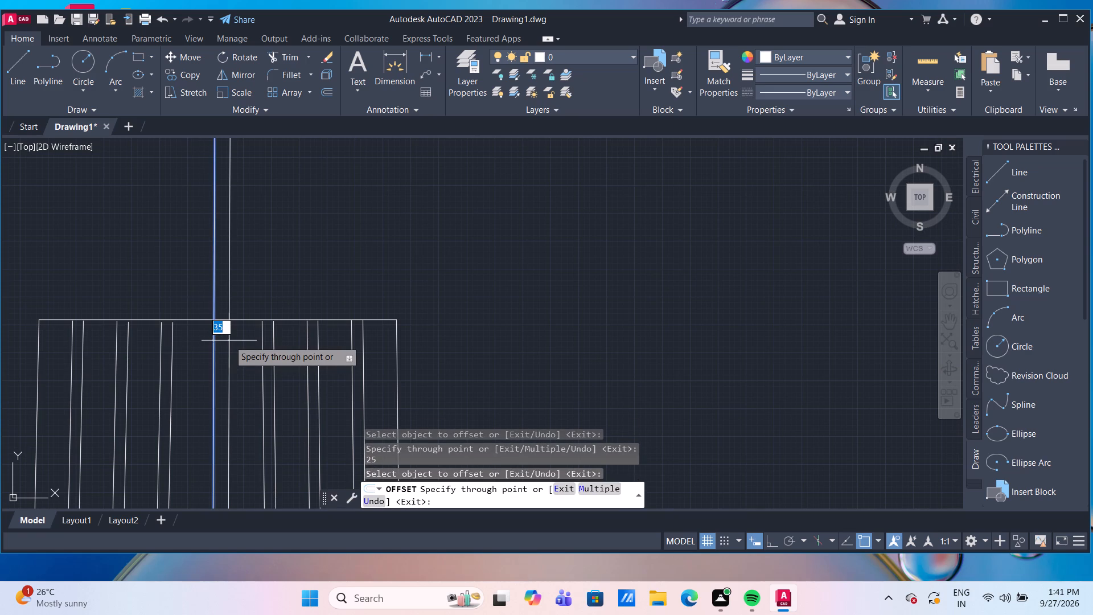
{"action": "type", "text": "1.25"}
{"action": "key", "text": "Return"}
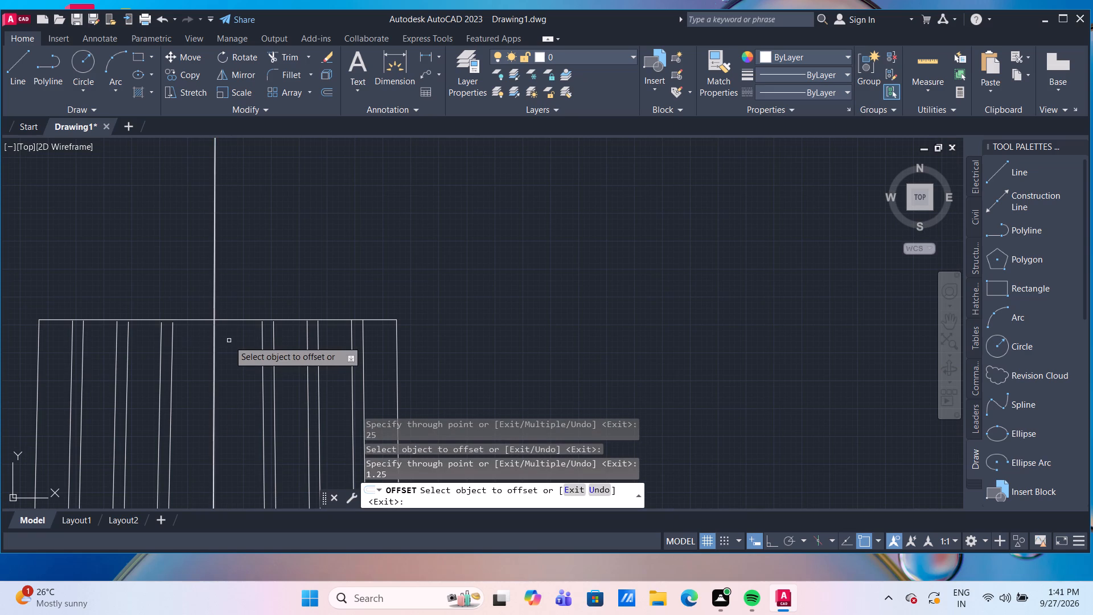
{"action": "scroll", "coordinate": [201, 387], "scroll_direction": "up", "scroll_amount": 3}
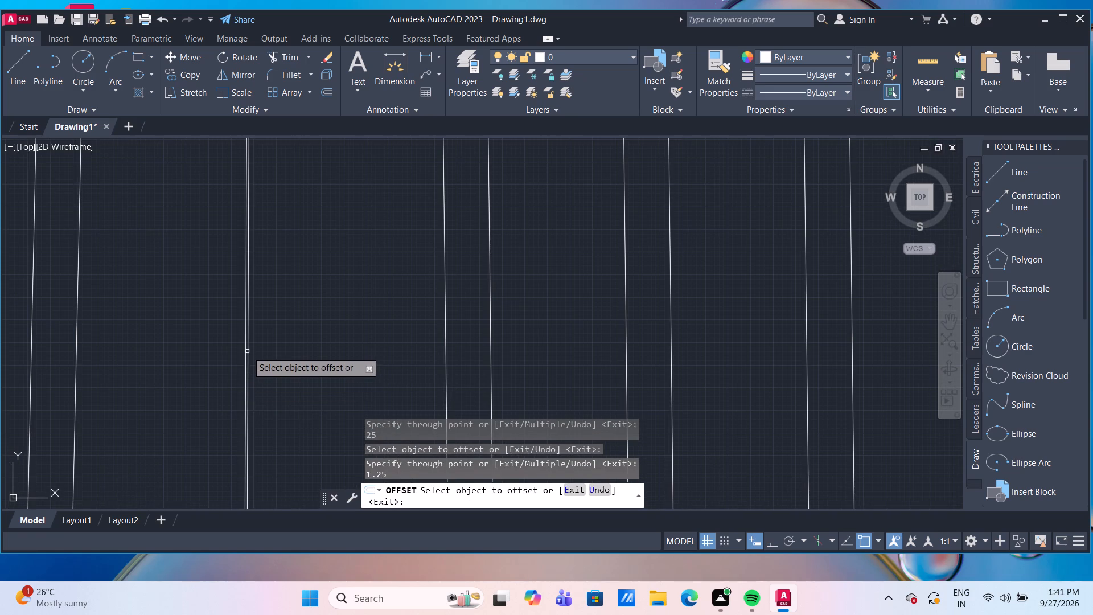
{"action": "scroll", "coordinate": [285, 329], "scroll_direction": "down", "scroll_amount": 3}
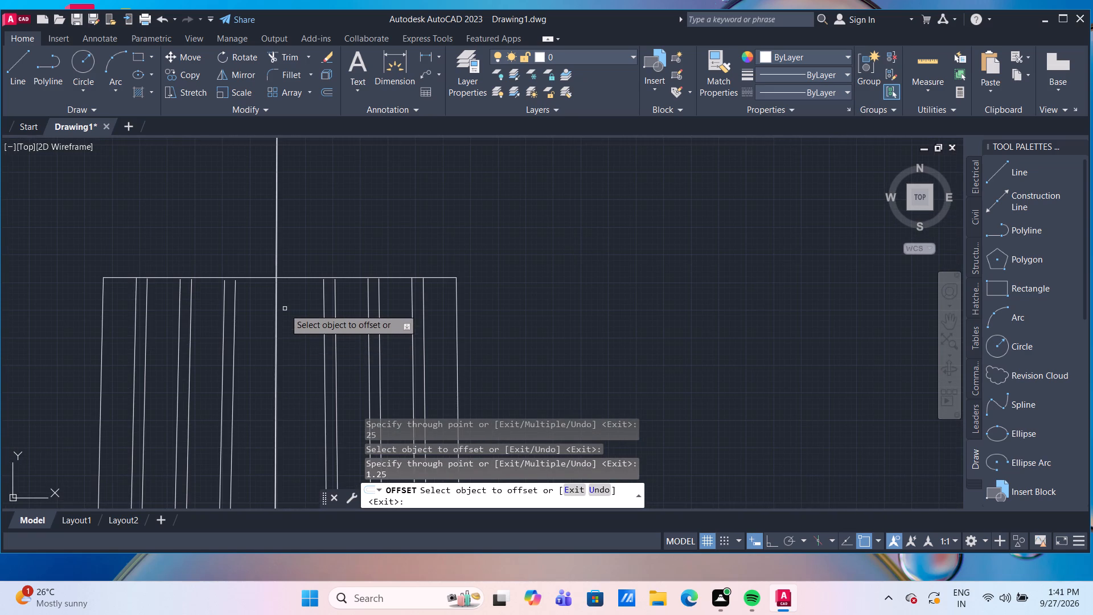
Undo the last Offset operation, including all the string lines it added along the neck.
{"action": "scroll", "coordinate": [290, 325], "scroll_direction": "up", "scroll_amount": 4}
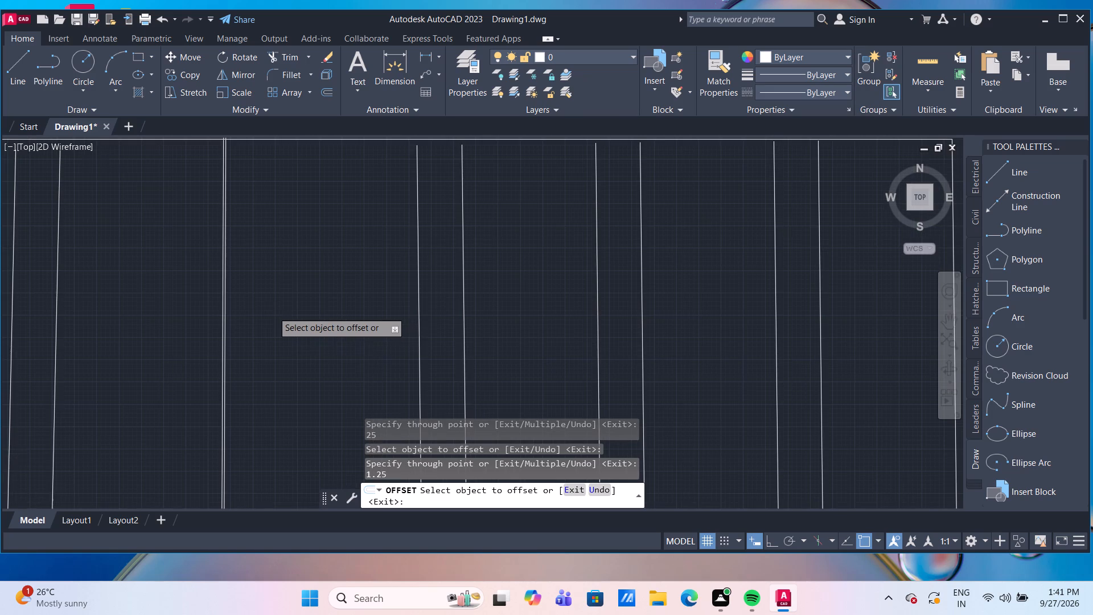
{"action": "scroll", "coordinate": [273, 311], "scroll_direction": "up", "scroll_amount": 1}
{"action": "scroll", "coordinate": [273, 311], "scroll_direction": "down", "scroll_amount": 4}
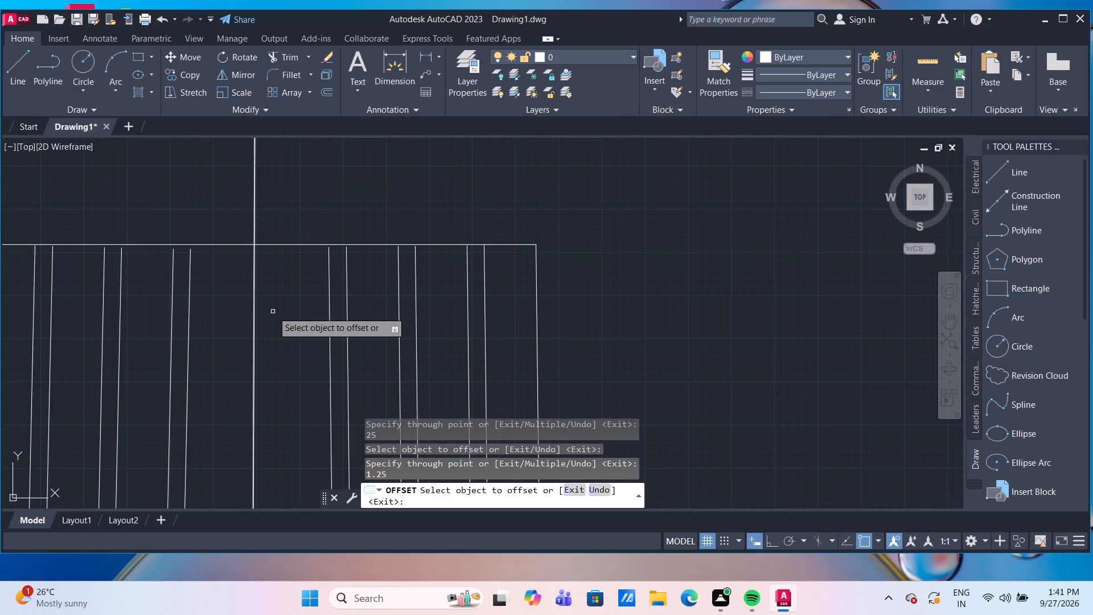
{"action": "key", "text": "Escape"}
{"action": "key", "text": "ctrl+z"}
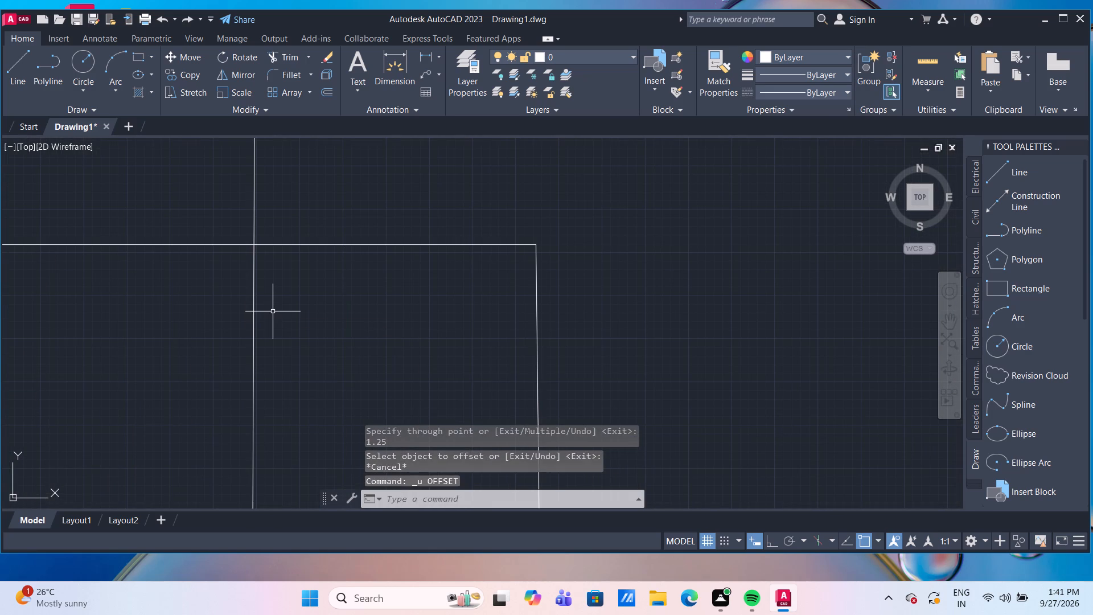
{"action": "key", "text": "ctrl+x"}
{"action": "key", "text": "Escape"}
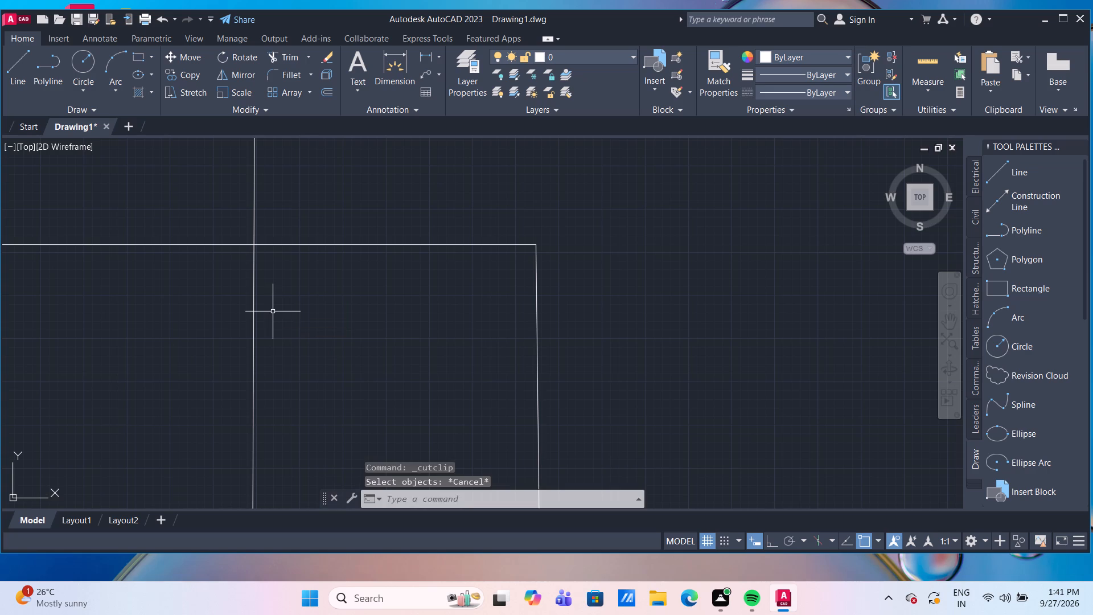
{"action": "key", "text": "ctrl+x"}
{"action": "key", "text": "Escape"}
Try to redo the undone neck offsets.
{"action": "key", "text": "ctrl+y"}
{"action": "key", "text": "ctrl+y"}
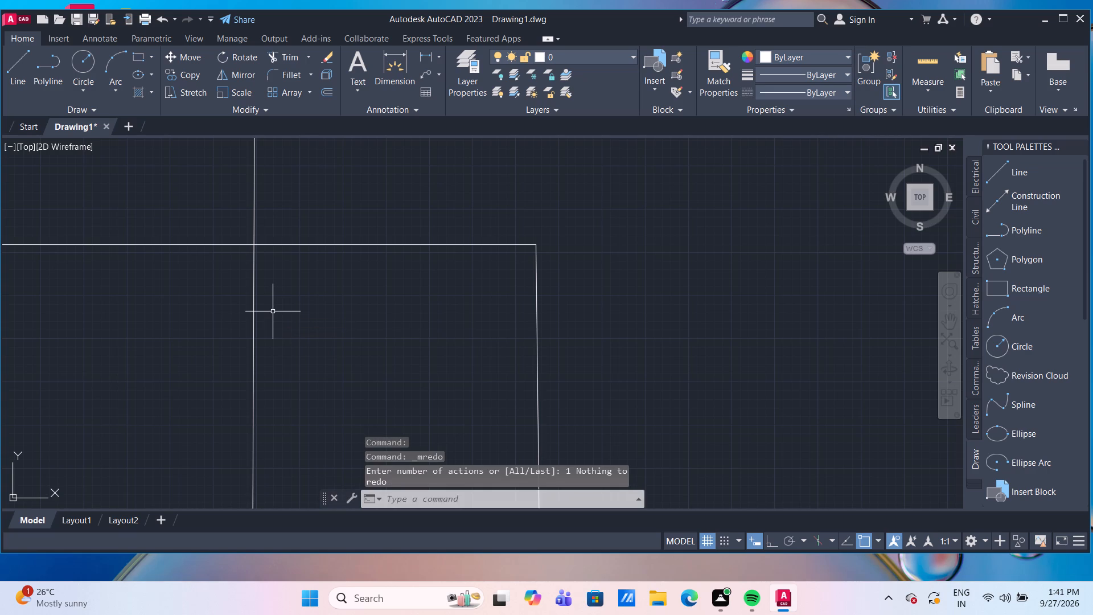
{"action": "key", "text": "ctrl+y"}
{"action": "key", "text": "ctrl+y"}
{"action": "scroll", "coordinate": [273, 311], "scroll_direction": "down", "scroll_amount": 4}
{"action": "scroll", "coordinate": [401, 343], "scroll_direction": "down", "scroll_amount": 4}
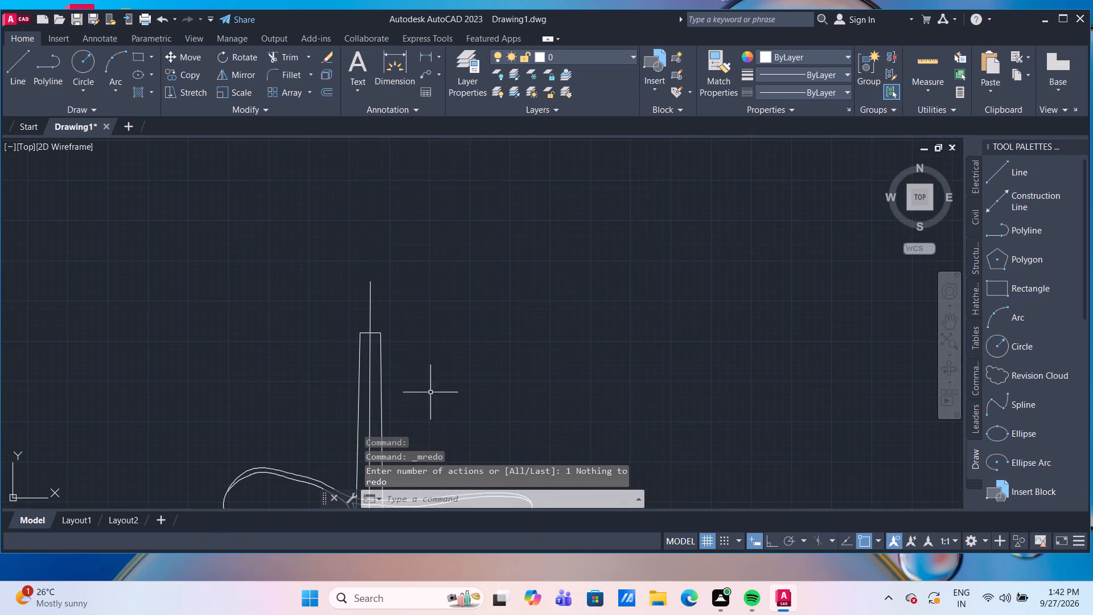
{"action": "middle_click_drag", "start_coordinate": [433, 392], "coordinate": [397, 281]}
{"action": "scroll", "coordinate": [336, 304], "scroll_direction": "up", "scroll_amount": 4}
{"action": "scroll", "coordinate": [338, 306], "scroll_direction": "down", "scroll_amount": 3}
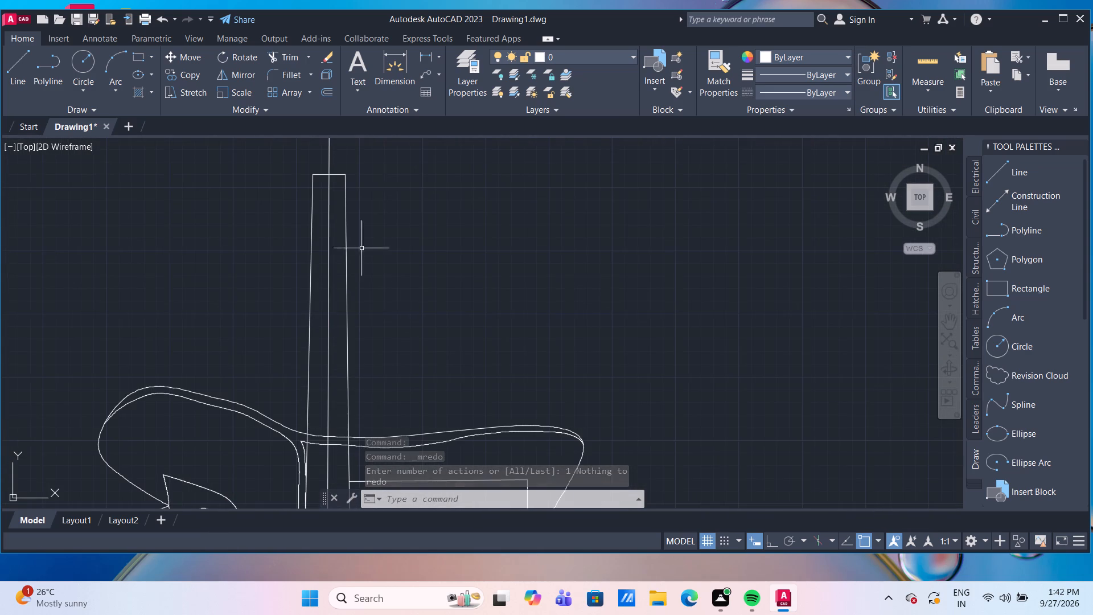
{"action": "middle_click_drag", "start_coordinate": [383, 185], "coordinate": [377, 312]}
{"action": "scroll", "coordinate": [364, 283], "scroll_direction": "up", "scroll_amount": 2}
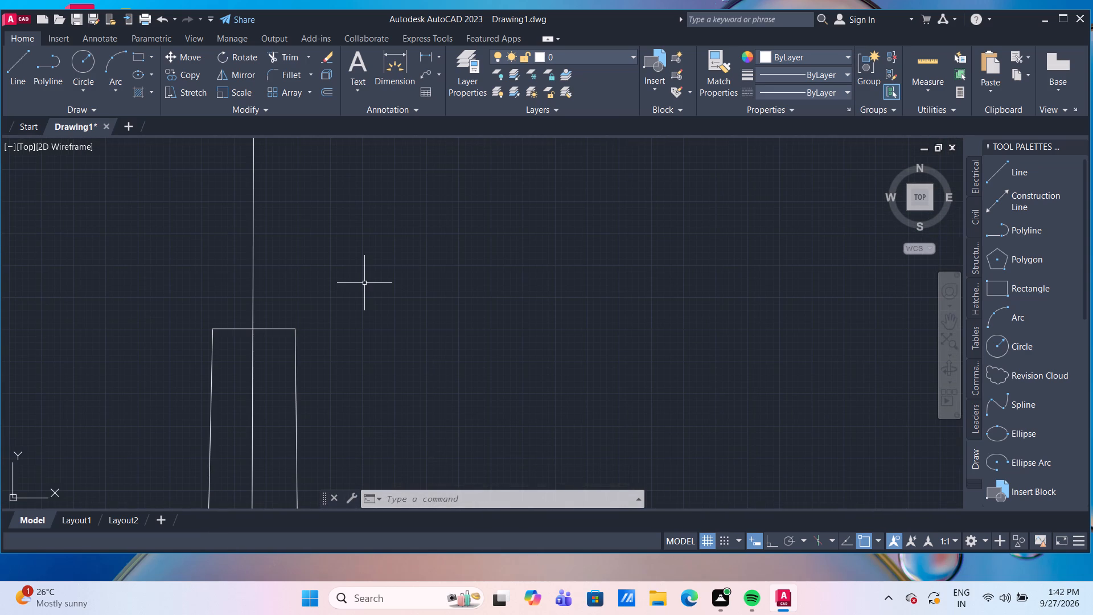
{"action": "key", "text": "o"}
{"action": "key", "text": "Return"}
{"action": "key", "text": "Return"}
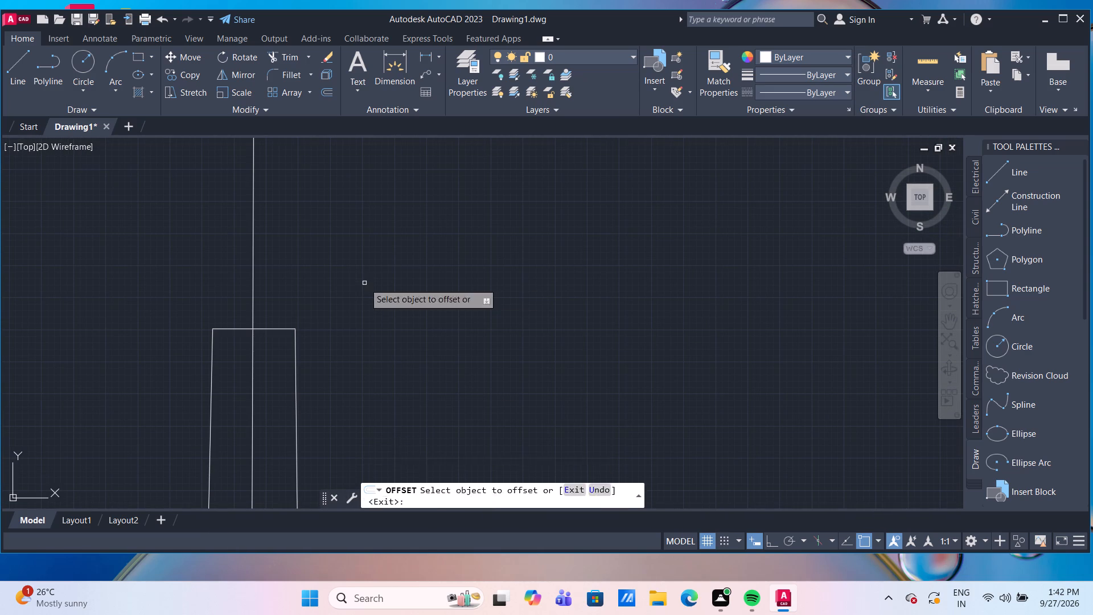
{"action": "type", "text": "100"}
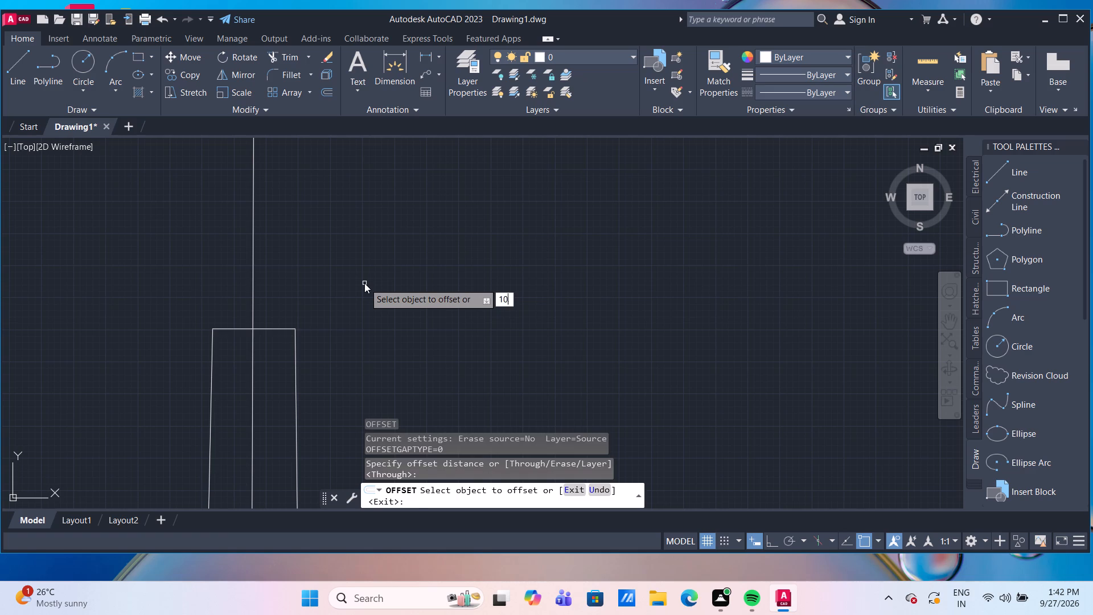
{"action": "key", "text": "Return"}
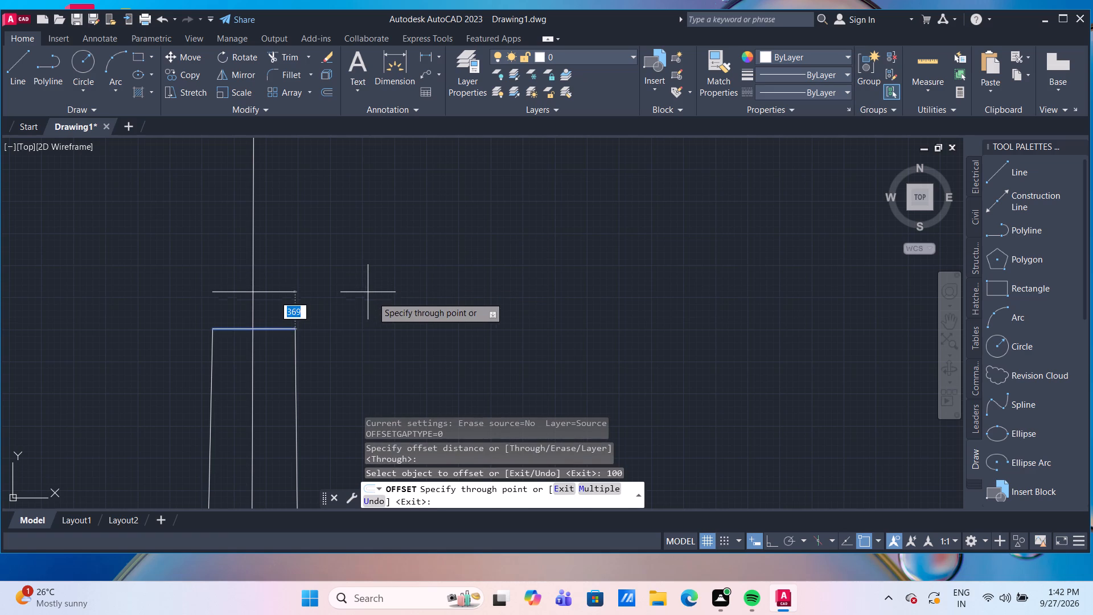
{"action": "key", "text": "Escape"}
Offset the neck's right edge inward three times in succession with a distance of 100 between lines.
{"action": "key", "text": "o"}
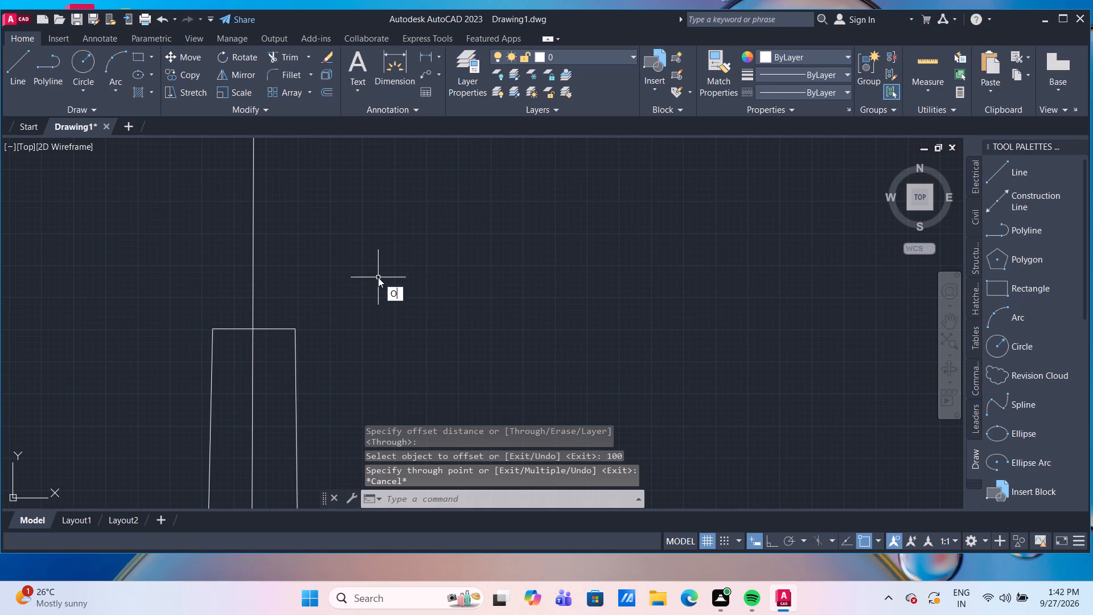
{"action": "key", "text": "Return"}
{"action": "type", "text": "100"}
{"action": "key", "text": "Return"}
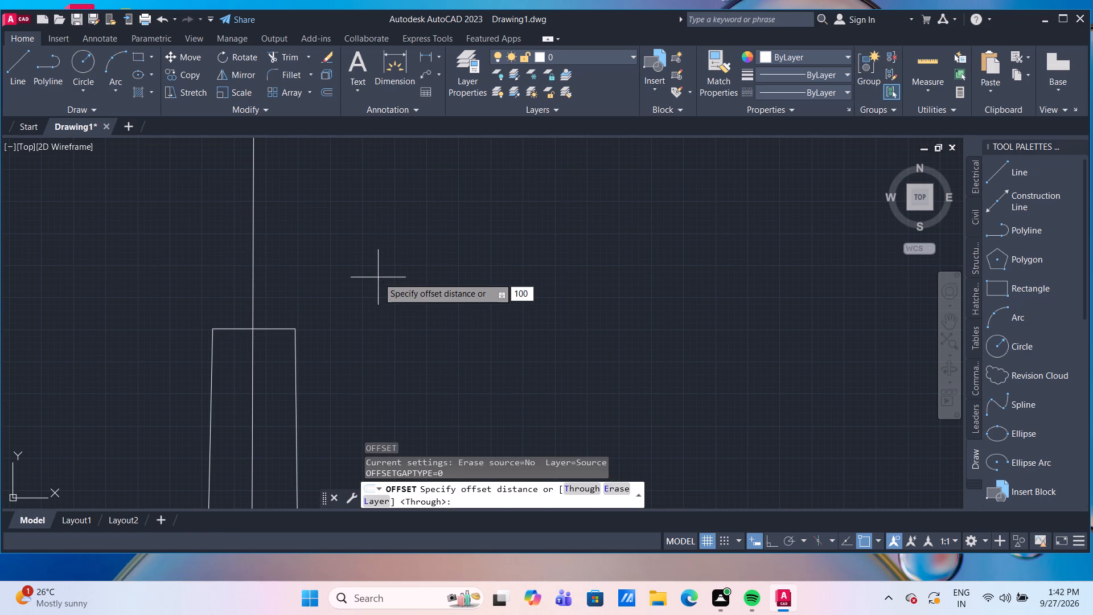
{"action": "scroll", "coordinate": [316, 348], "scroll_direction": "up", "scroll_amount": 1}
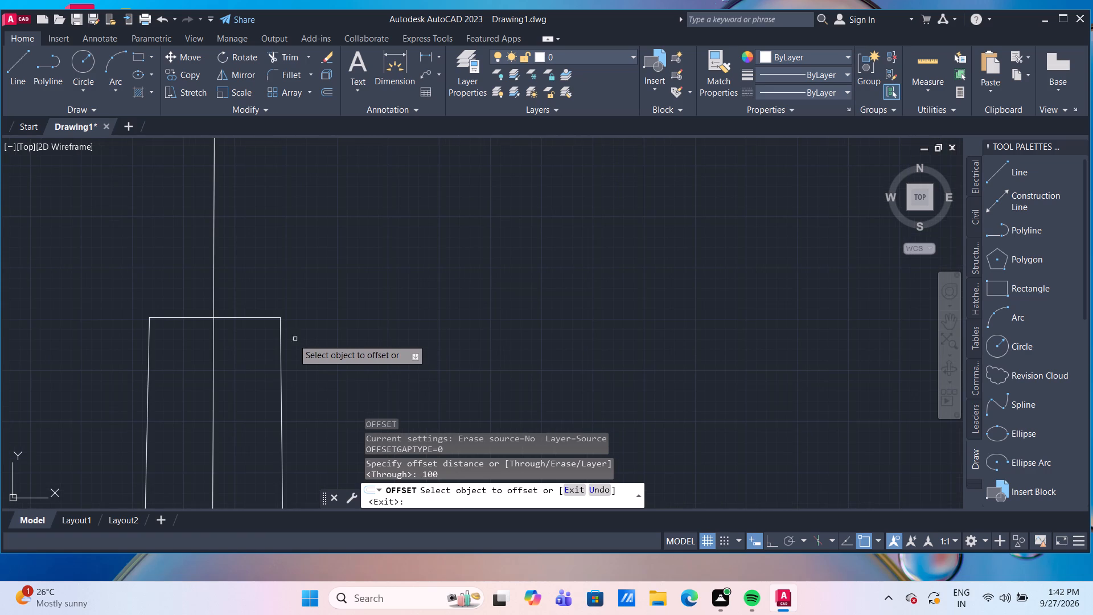
{"action": "left_click", "coordinate": [281, 337]}
{"action": "left_click", "coordinate": [231, 339]}
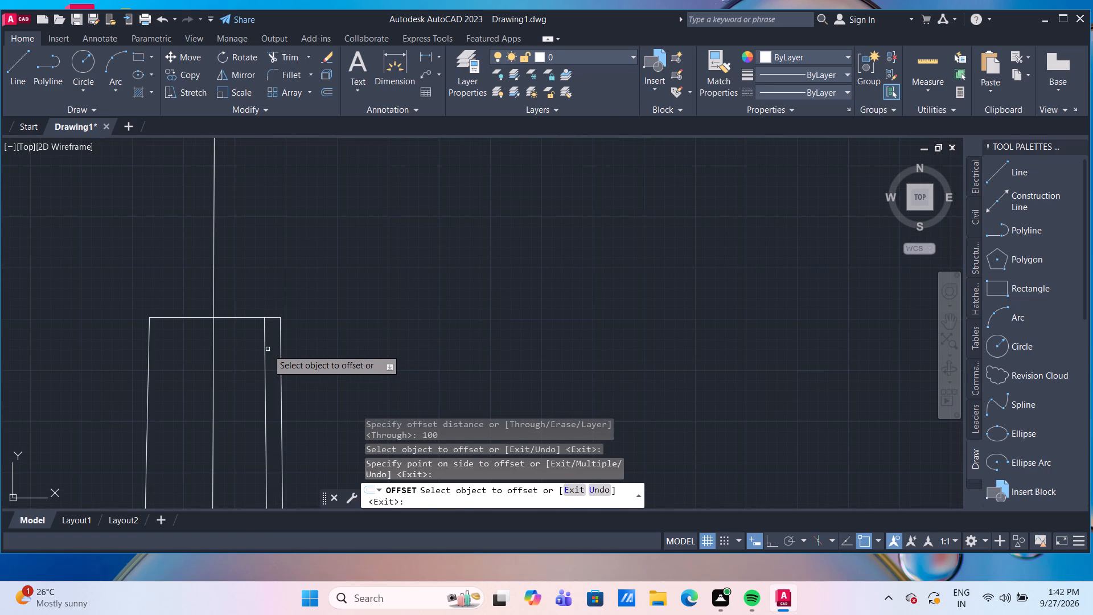
{"action": "left_click_drag", "start_coordinate": [266, 349], "coordinate": [255, 346]}
{"action": "left_click", "coordinate": [248, 345]}
{"action": "left_click_drag", "start_coordinate": [248, 345], "coordinate": [243, 345]}
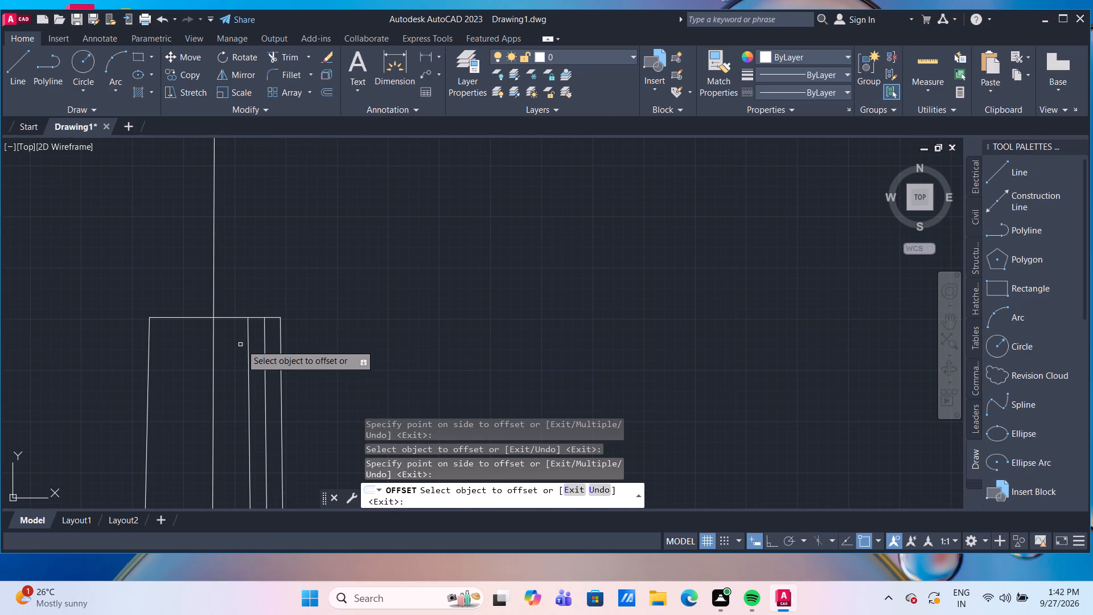
{"action": "left_click_drag", "start_coordinate": [248, 347], "coordinate": [243, 346]}
{"action": "left_click", "coordinate": [231, 343]}
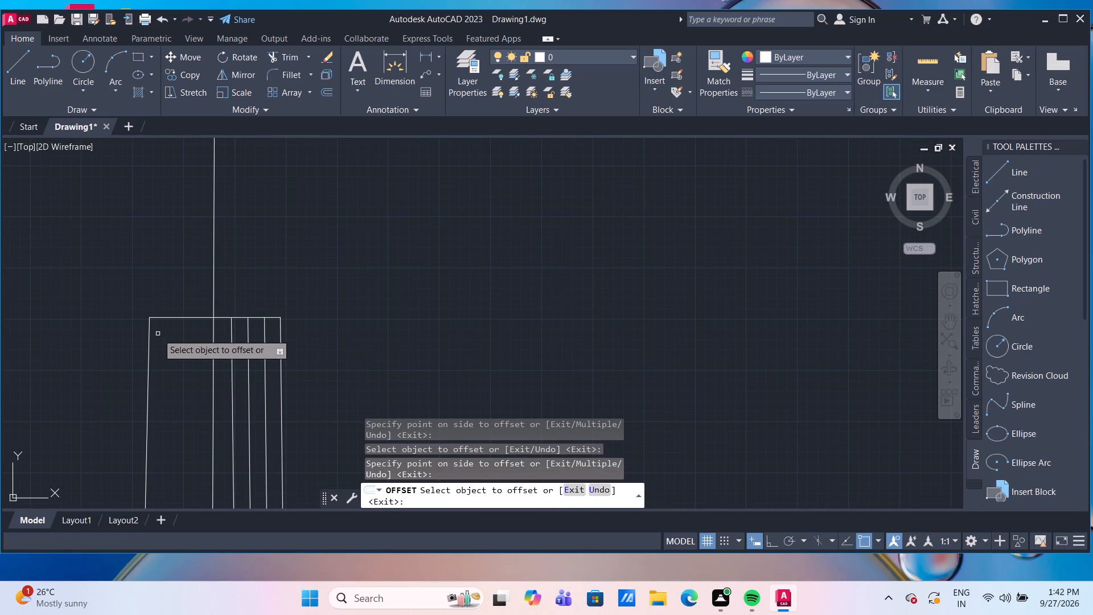
Offset the neck's left edge inward three times in succession, spacing the new lines 100 apart.
{"action": "left_click", "coordinate": [150, 331]}
{"action": "left_click", "coordinate": [163, 335]}
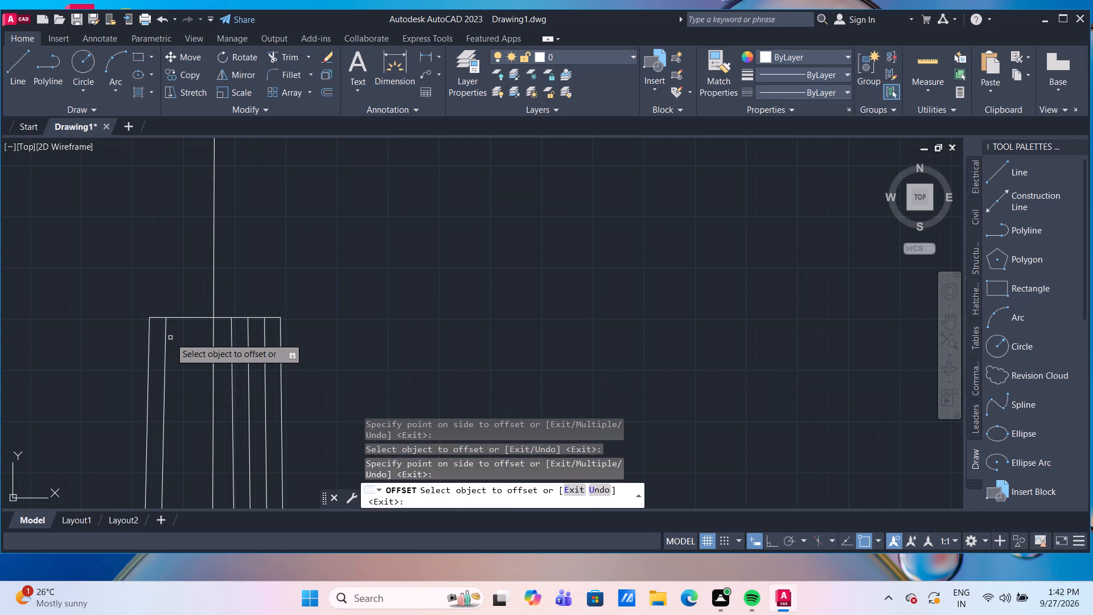
{"action": "left_click_drag", "start_coordinate": [166, 337], "coordinate": [174, 339]}
{"action": "left_click", "coordinate": [182, 341]}
{"action": "left_click", "coordinate": [182, 341]}
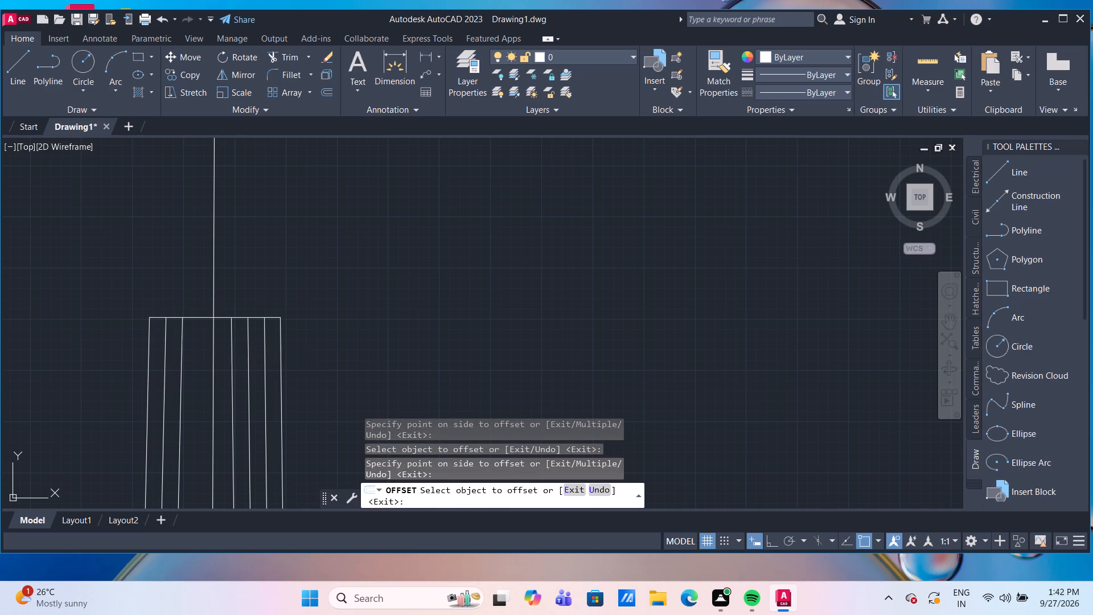
{"action": "left_click", "coordinate": [195, 345]}
{"action": "scroll", "coordinate": [294, 334], "scroll_direction": "up", "scroll_amount": 2}
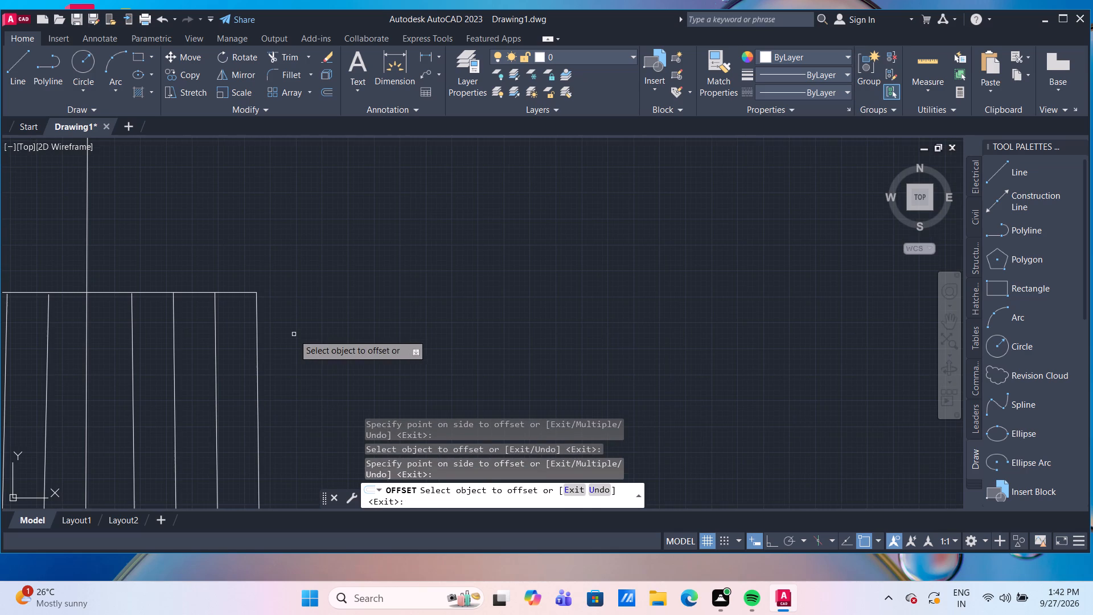
{"action": "middle_click_drag", "start_coordinate": [301, 334], "coordinate": [436, 269]}
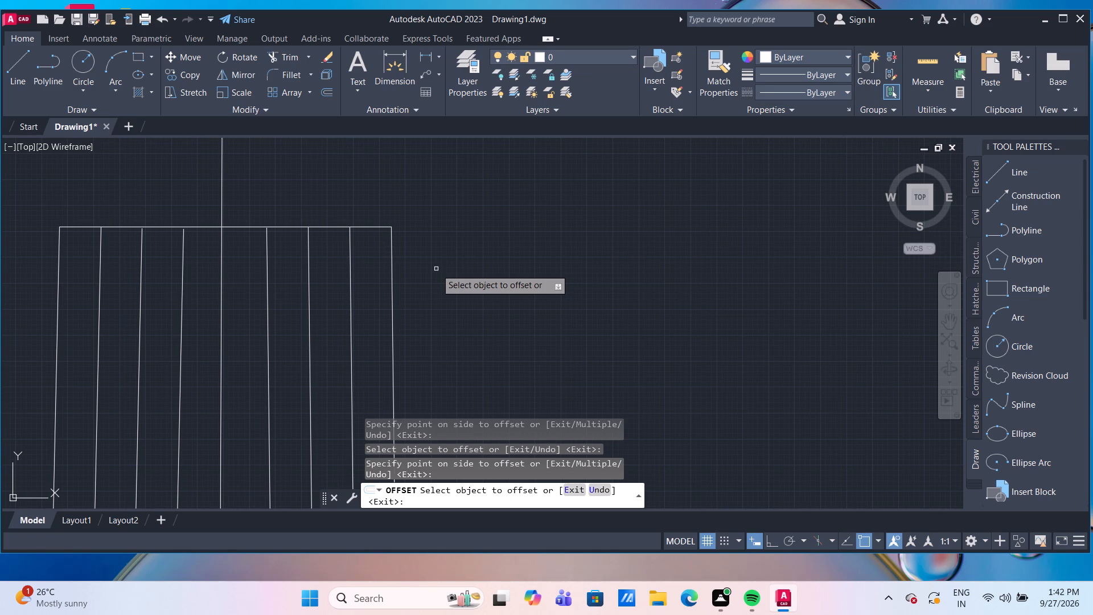
{"action": "key", "text": "Escape"}
Offset each of the three inner lines on the neck's right half by 25 toward the right edge.
{"action": "key", "text": "o"}
{"action": "key", "text": "Return"}
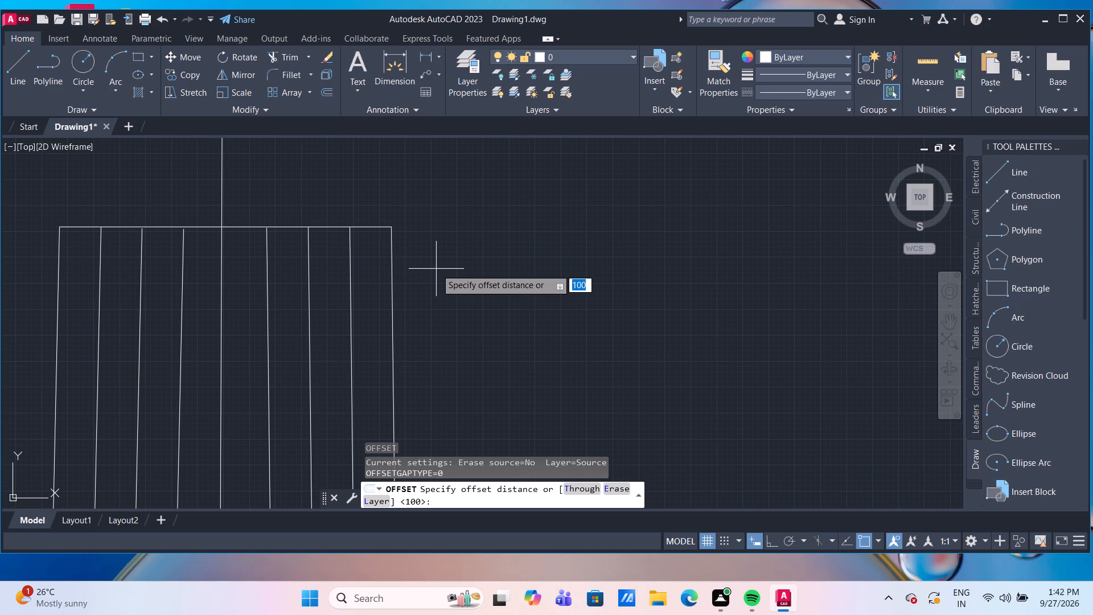
{"action": "type", "text": "25"}
{"action": "key", "text": "Return"}
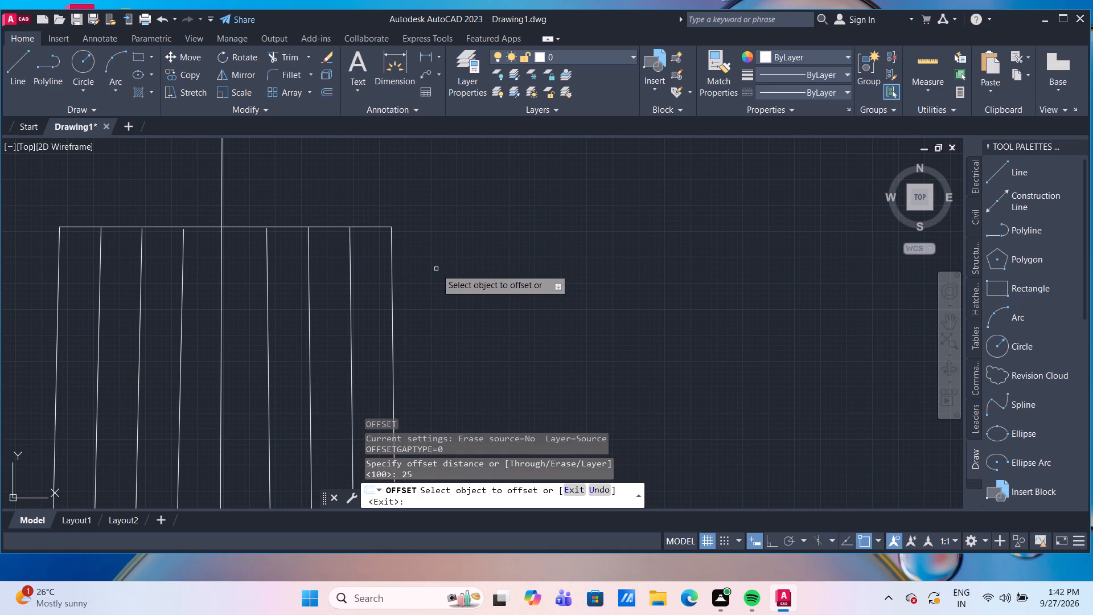
{"action": "left_click", "coordinate": [351, 287]}
{"action": "left_click", "coordinate": [357, 289]}
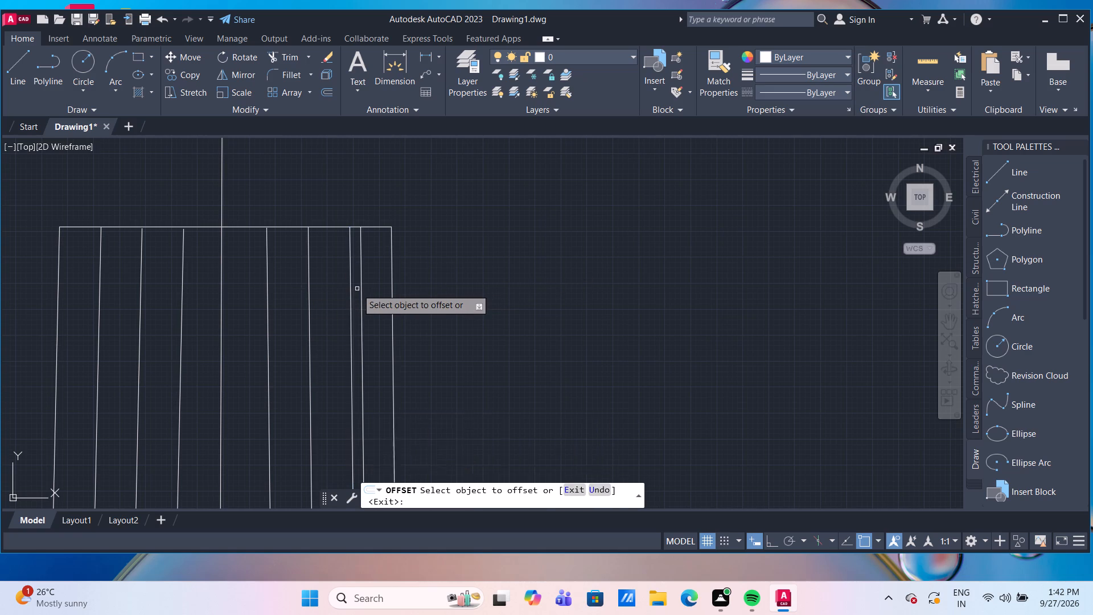
{"action": "left_click", "coordinate": [309, 280]}
{"action": "left_click", "coordinate": [319, 284]}
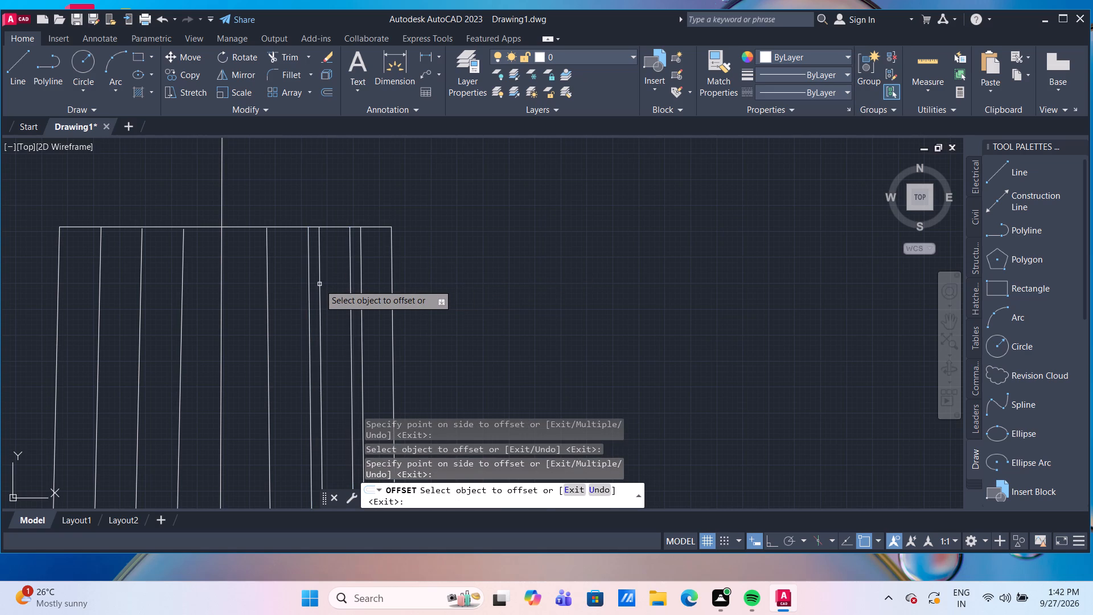
{"action": "left_click", "coordinate": [267, 273]}
{"action": "left_click", "coordinate": [279, 277]}
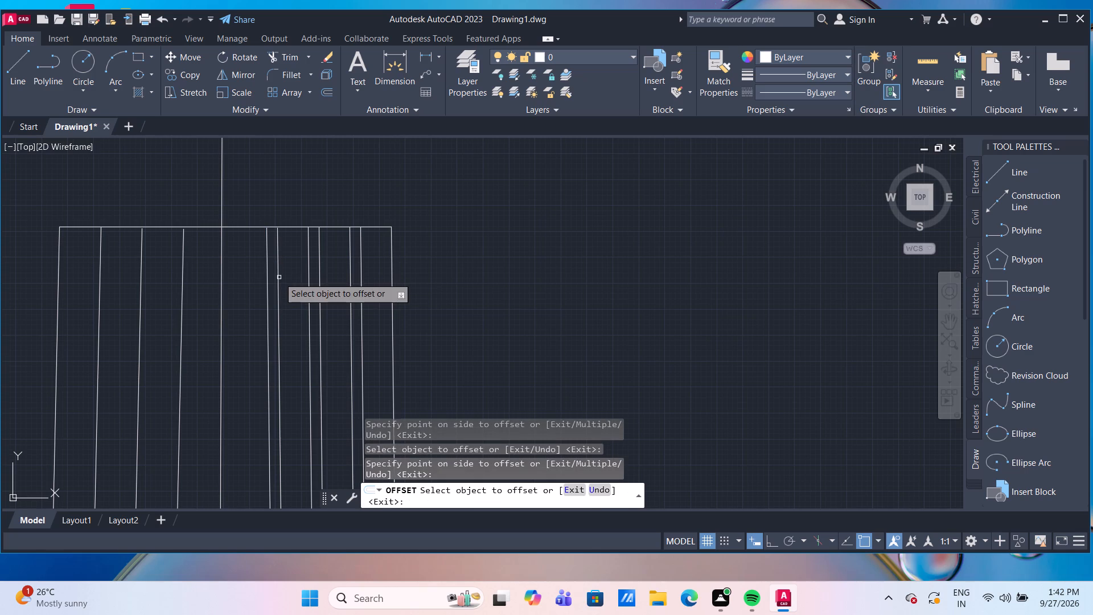
Offset each of the three inner lines on the neck's left half by 25 toward the left edge.
{"action": "left_click", "coordinate": [182, 297]}
{"action": "left_click", "coordinate": [170, 292]}
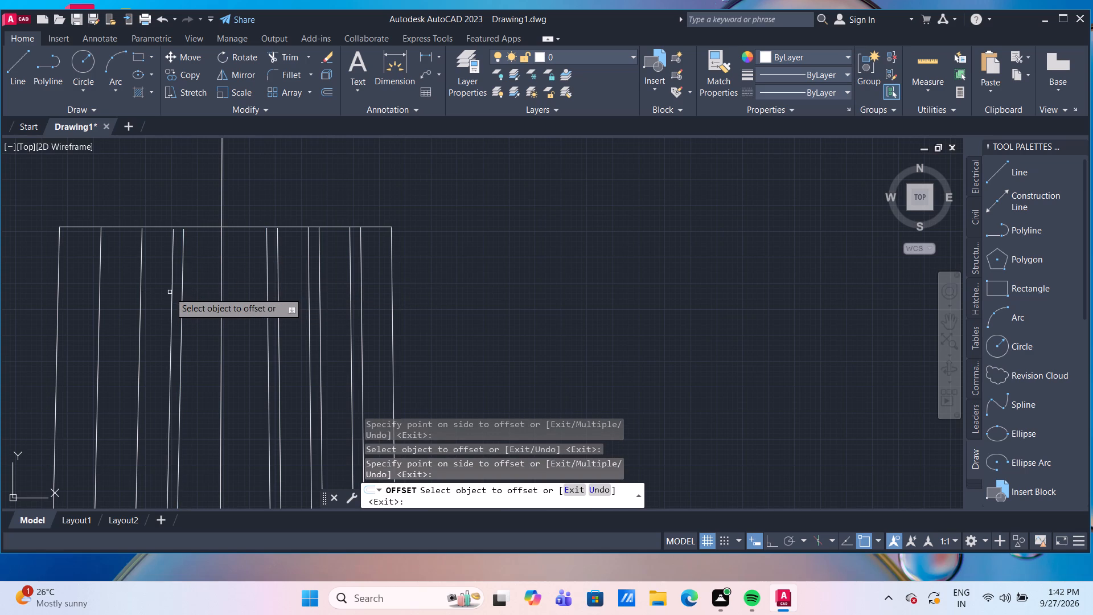
{"action": "left_click", "coordinate": [139, 280]}
{"action": "left_click", "coordinate": [128, 276]}
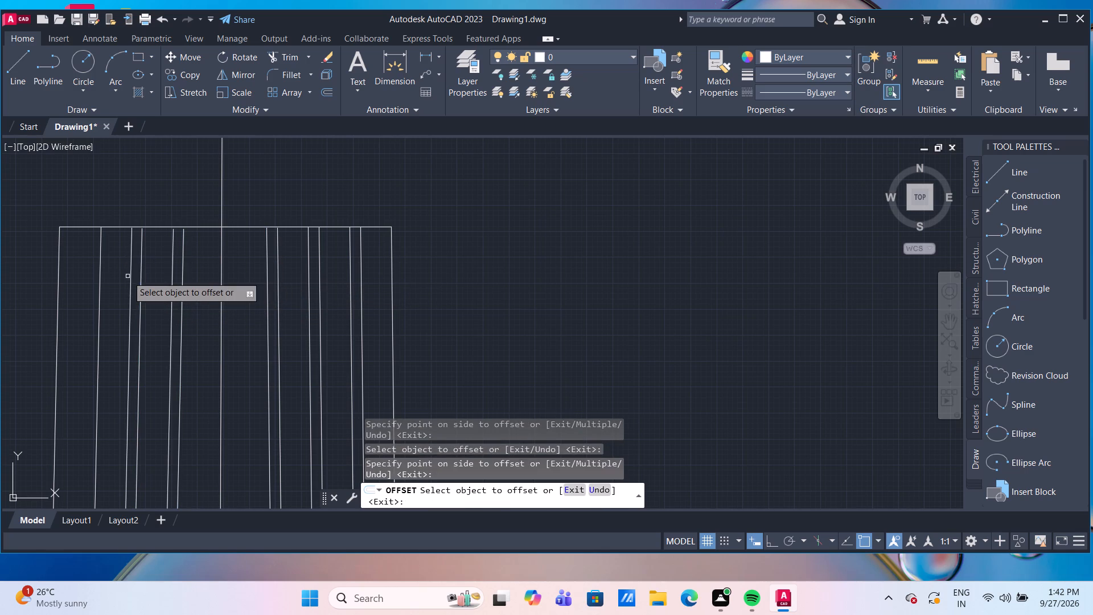
{"action": "left_click", "coordinate": [98, 295]}
{"action": "left_click", "coordinate": [82, 292]}
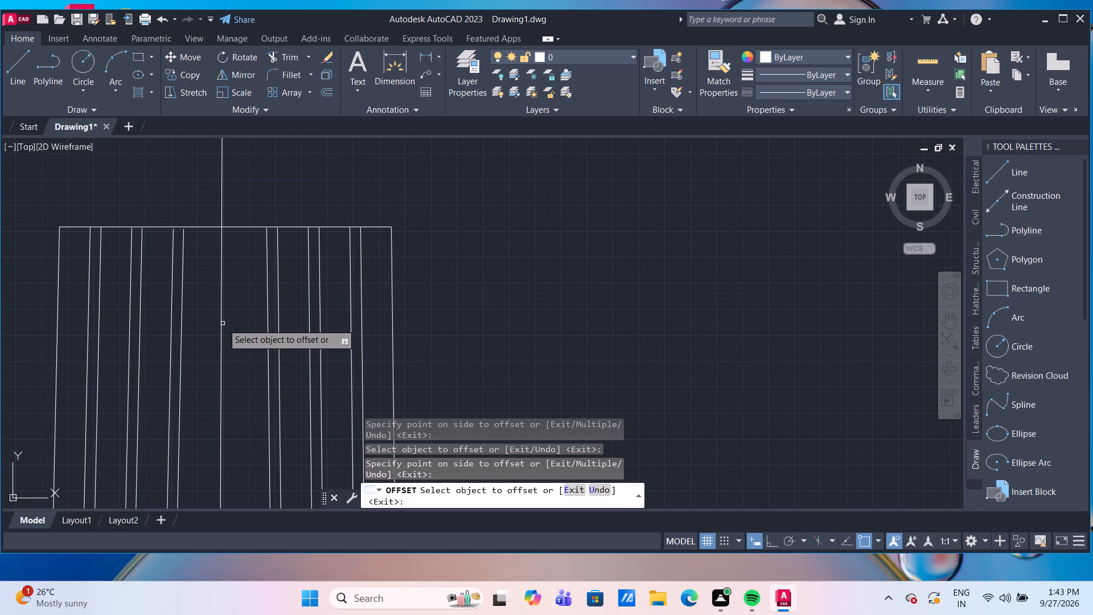
{"action": "key", "text": "Escape"}
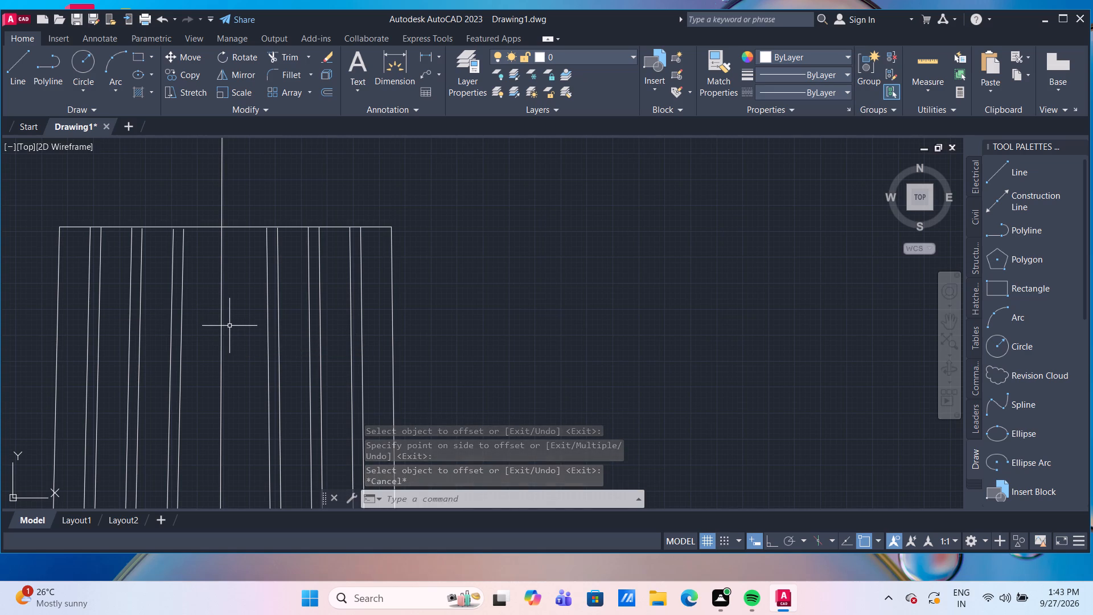
Offset the neck's vertical centre line by 12.5 to both its right and left sides.
{"action": "key", "text": "o"}
{"action": "key", "text": "Return"}
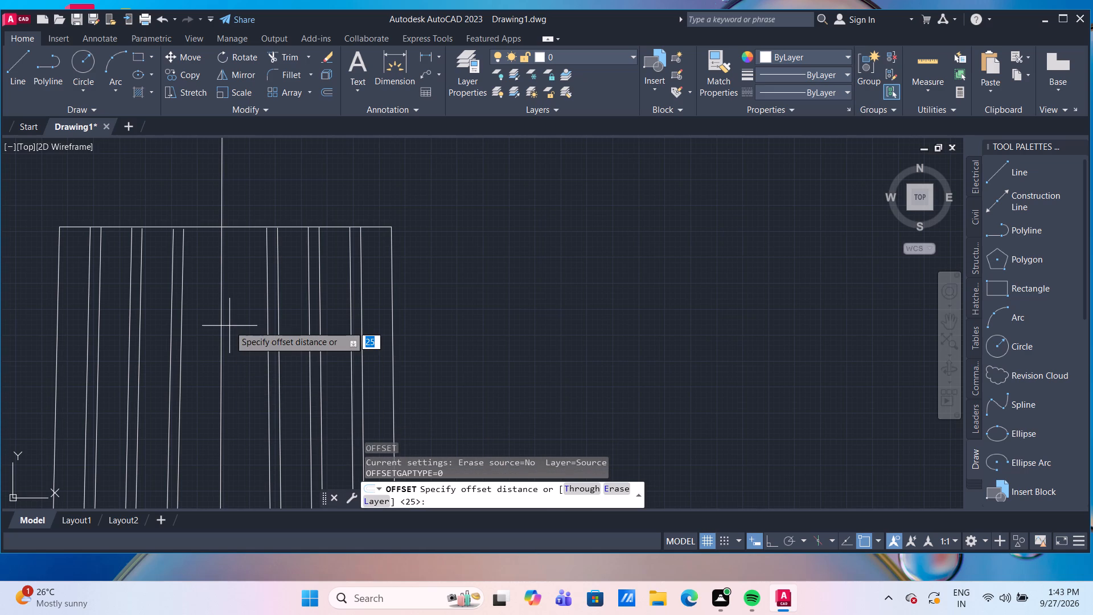
{"action": "type", "text": "1."}
{"action": "key", "text": "BackSpace"}
{"action": "type", "text": "2.5"}
{"action": "key", "text": "Return"}
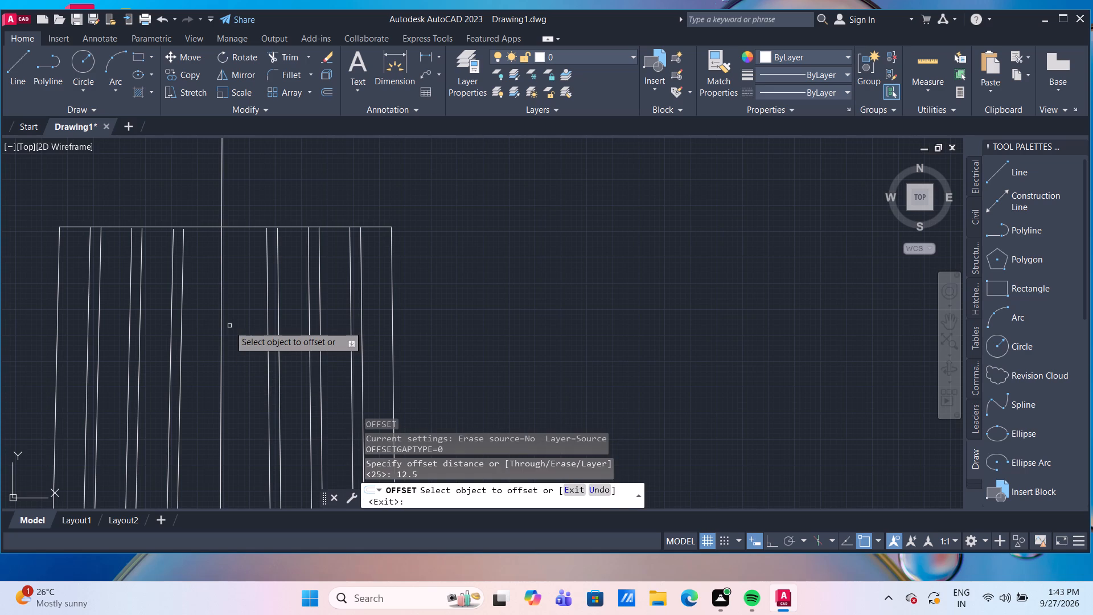
{"action": "left_click", "coordinate": [220, 321]}
{"action": "left_click", "coordinate": [232, 325]}
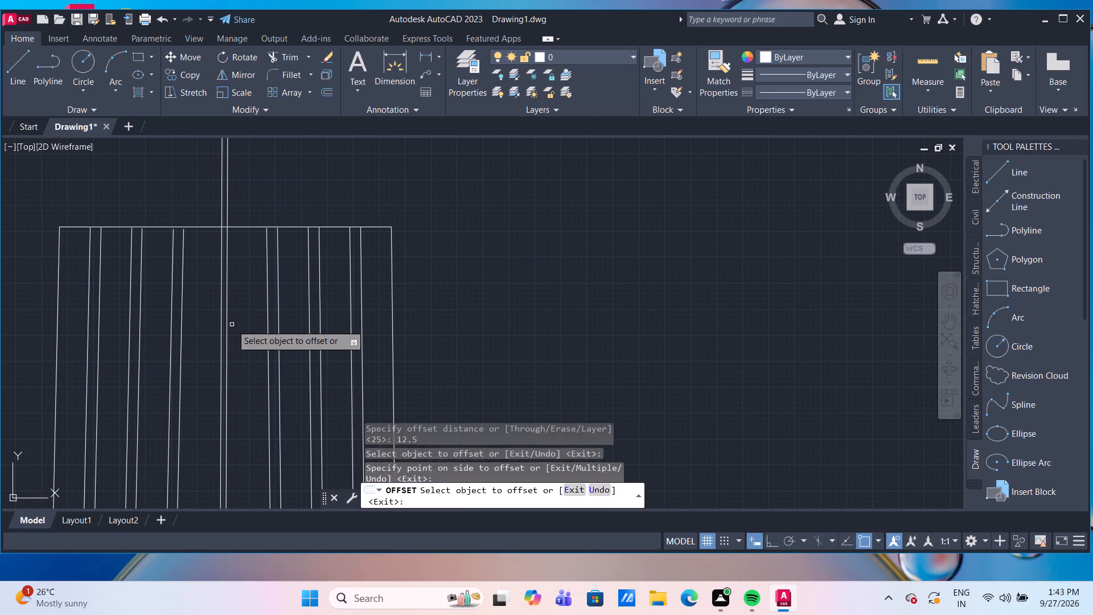
{"action": "left_click", "coordinate": [220, 315]}
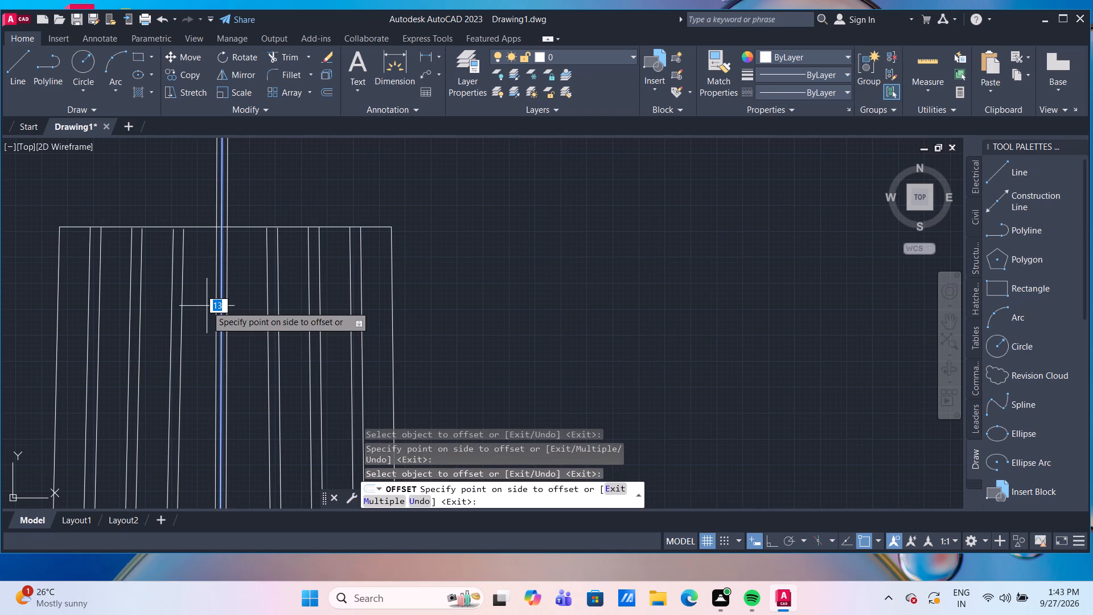
{"action": "left_click", "coordinate": [207, 306]}
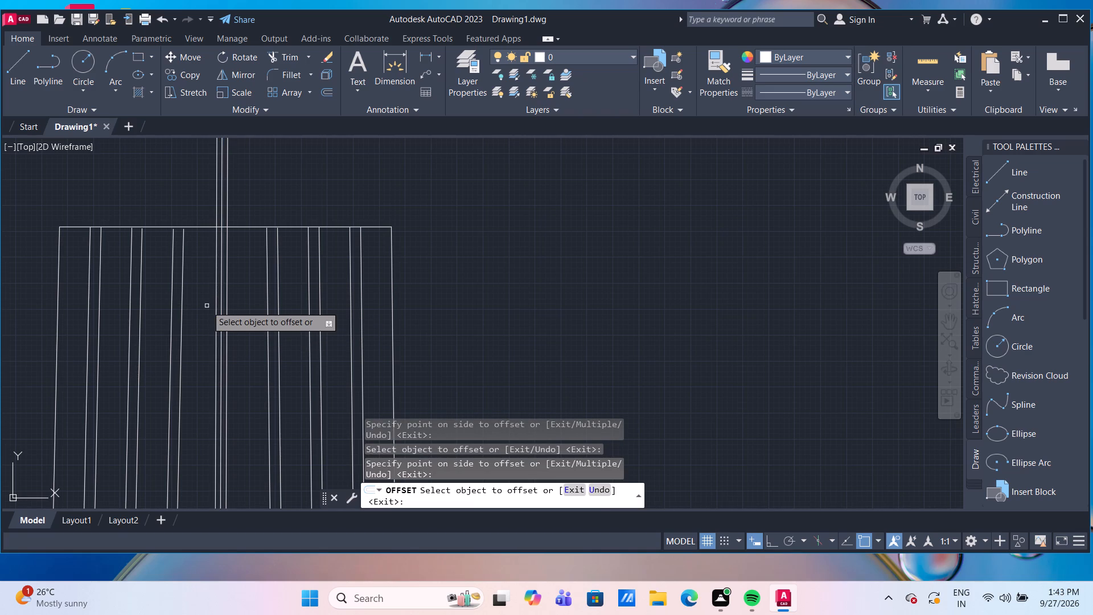
{"action": "key", "text": "Escape"}
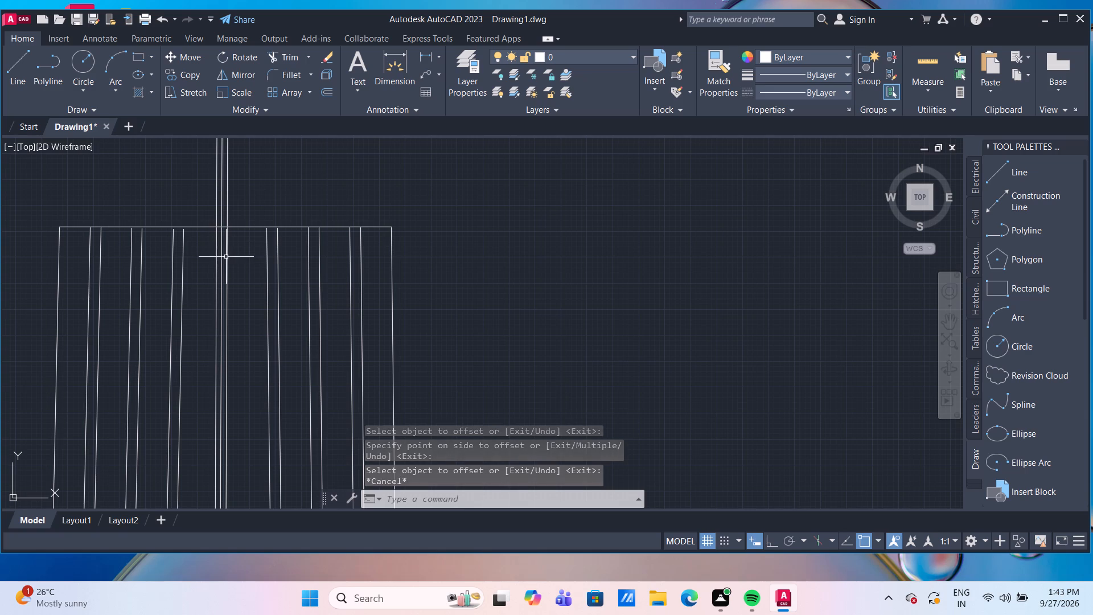
Stretch the outer end of the right sloping line at the neck's base to the lower end of the neck's right edge.
{"action": "scroll", "coordinate": [240, 276], "scroll_direction": "down", "scroll_amount": 3}
{"action": "scroll", "coordinate": [245, 183], "scroll_direction": "down", "scroll_amount": 3}
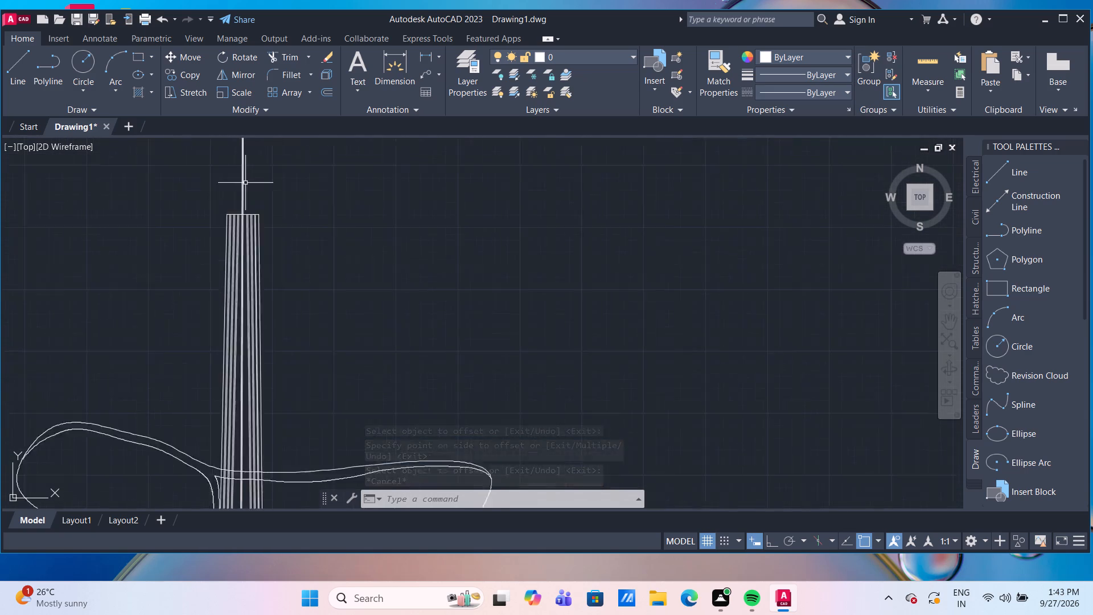
{"action": "middle_click_drag", "start_coordinate": [283, 270], "coordinate": [318, 235]}
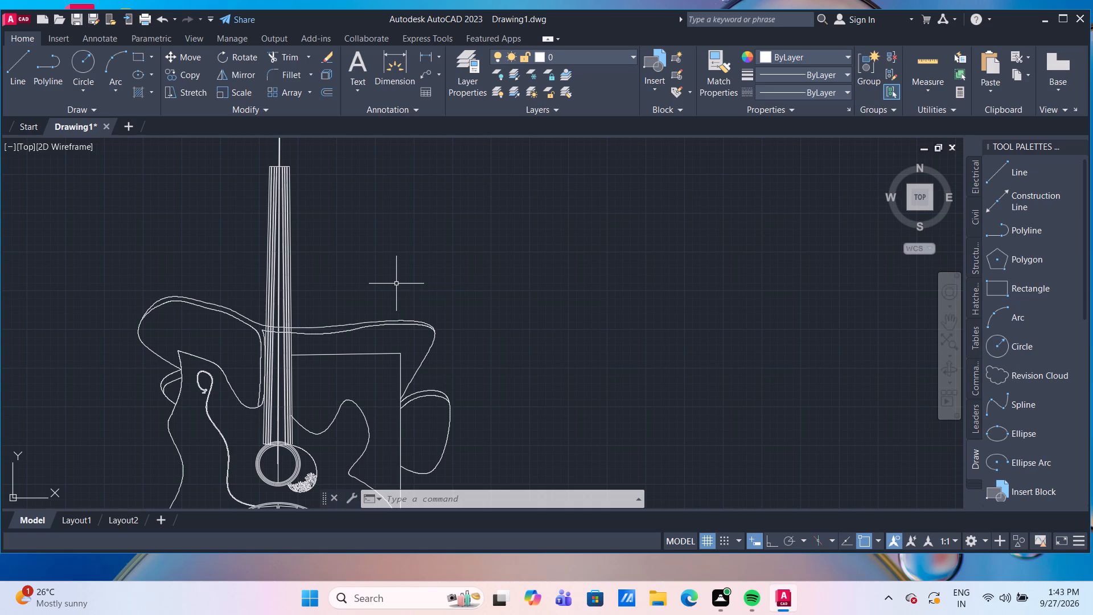
{"action": "scroll", "coordinate": [268, 419], "scroll_direction": "up", "scroll_amount": 3}
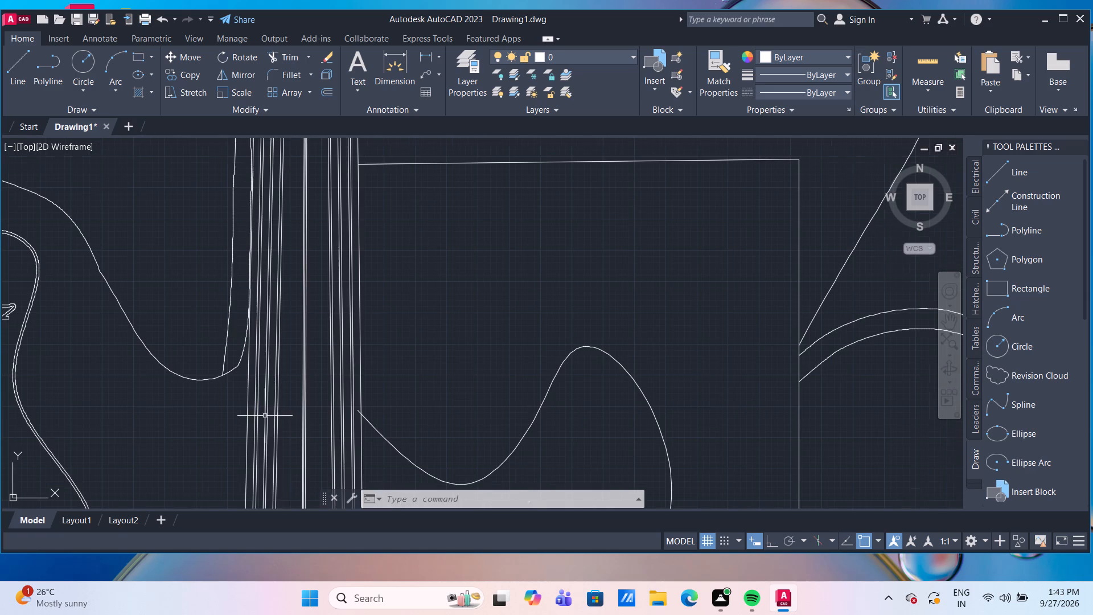
{"action": "middle_click_drag", "start_coordinate": [276, 465], "coordinate": [276, 298]}
{"action": "scroll", "coordinate": [282, 324], "scroll_direction": "up", "scroll_amount": 2}
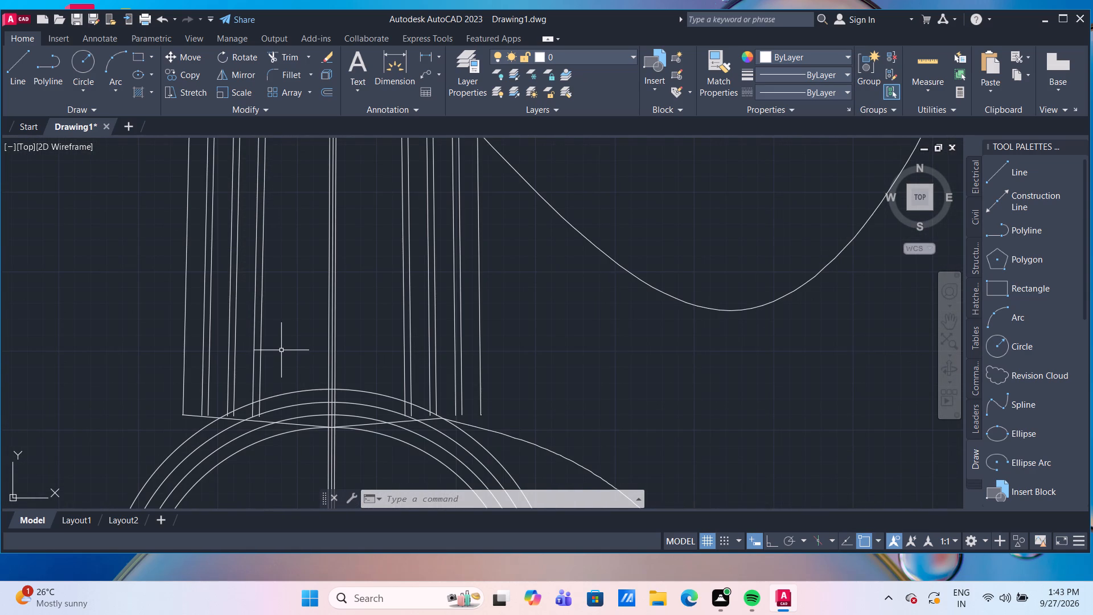
{"action": "scroll", "coordinate": [318, 444], "scroll_direction": "up", "scroll_amount": 2}
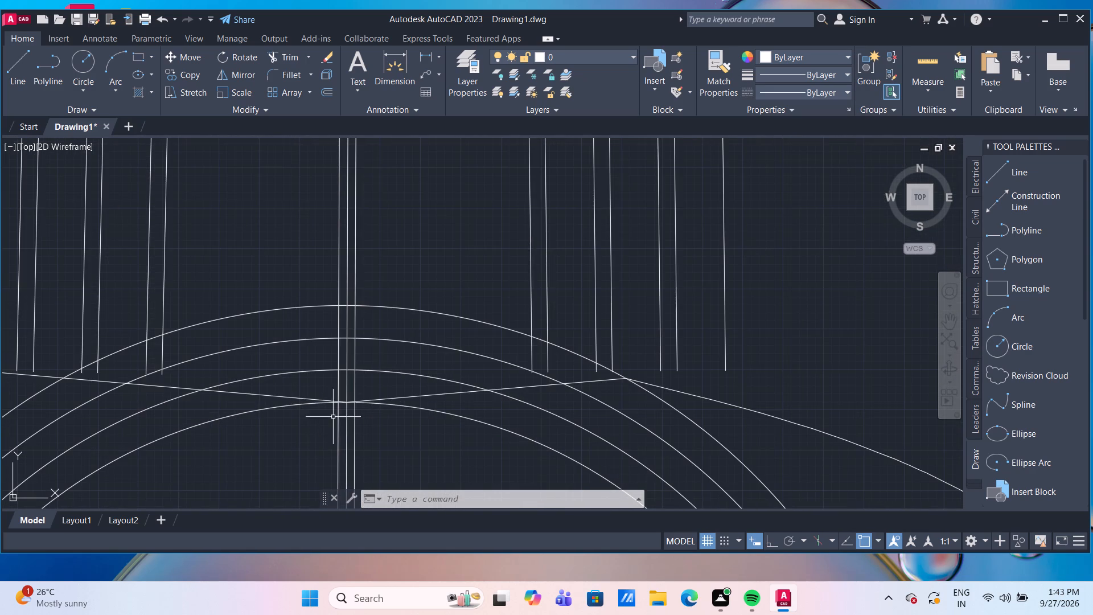
{"action": "scroll", "coordinate": [334, 410], "scroll_direction": "down", "scroll_amount": 3}
{"action": "scroll", "coordinate": [383, 400], "scroll_direction": "down", "scroll_amount": 2}
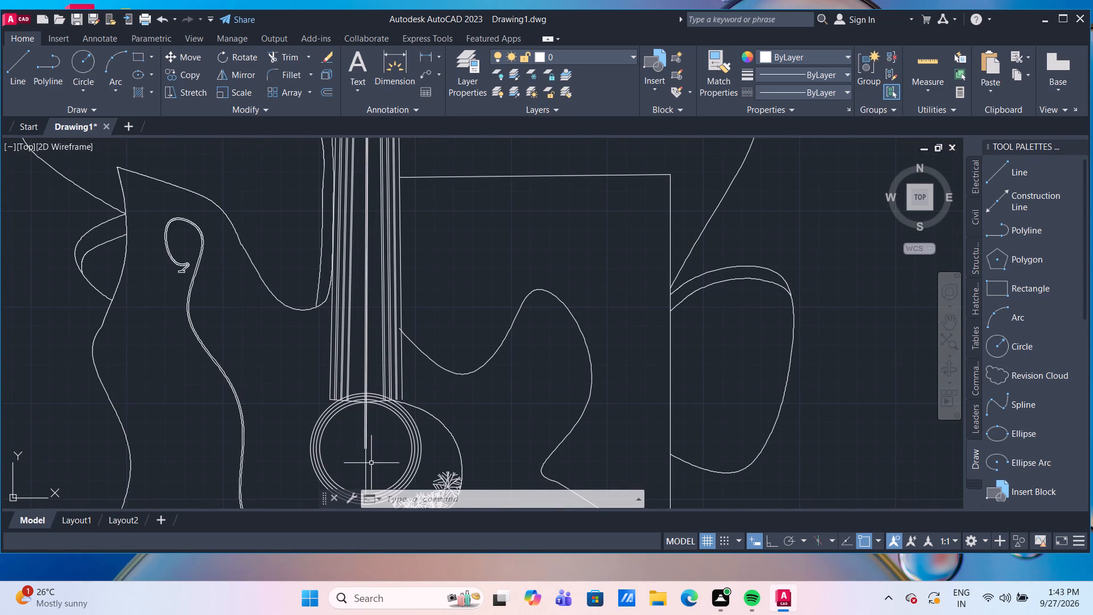
{"action": "middle_click_drag", "start_coordinate": [371, 448], "coordinate": [371, 417]}
{"action": "scroll", "coordinate": [365, 395], "scroll_direction": "up", "scroll_amount": 1}
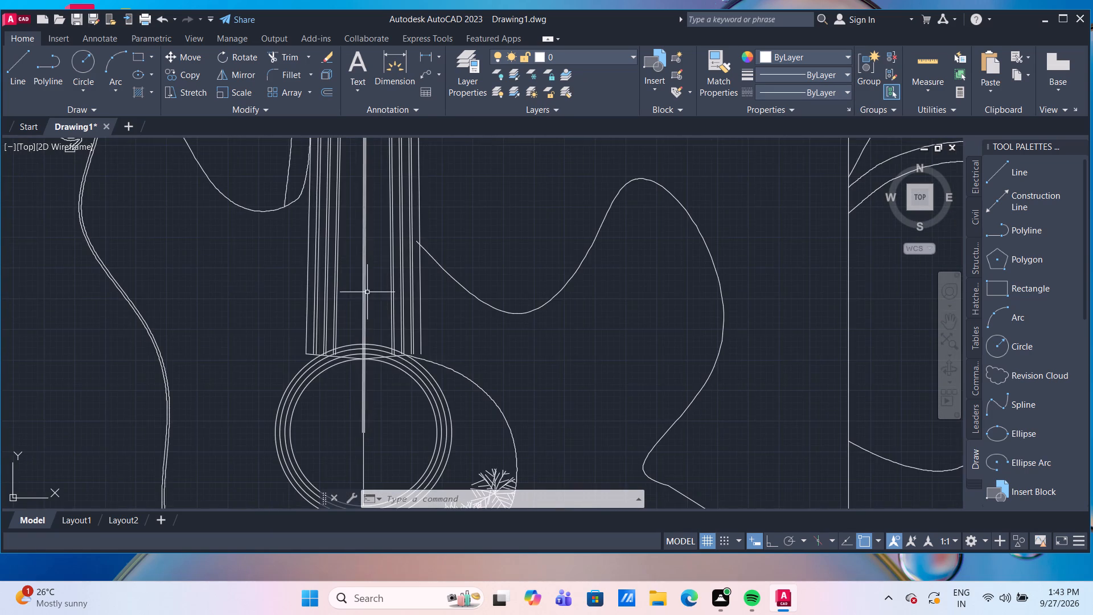
{"action": "scroll", "coordinate": [367, 290], "scroll_direction": "up", "scroll_amount": 2}
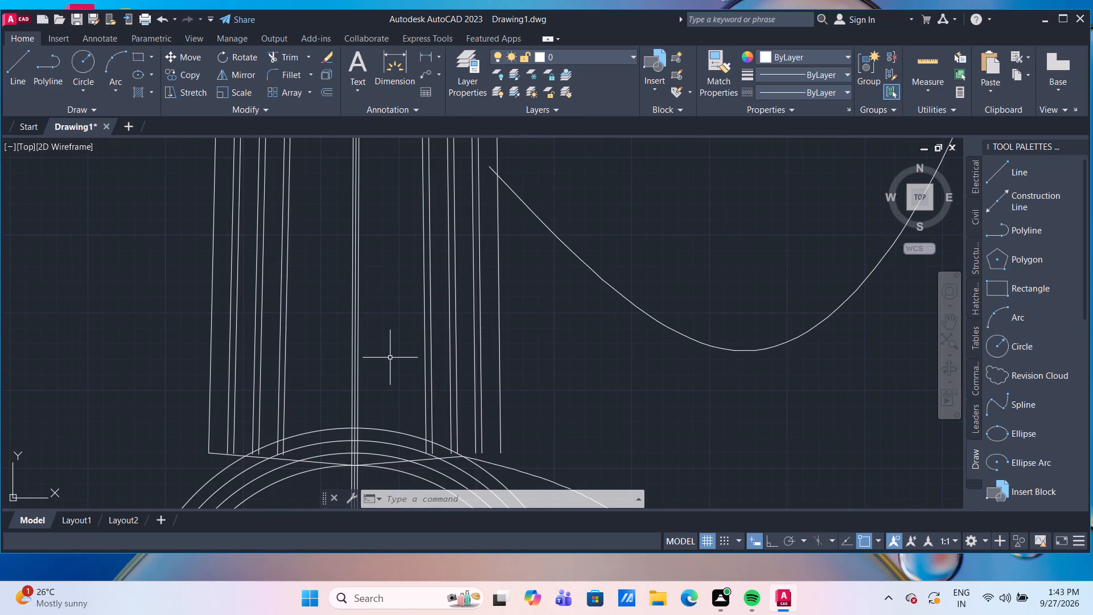
{"action": "scroll", "coordinate": [565, 443], "scroll_direction": "up", "scroll_amount": 1}
{"action": "middle_click_drag", "start_coordinate": [565, 437], "coordinate": [548, 382]}
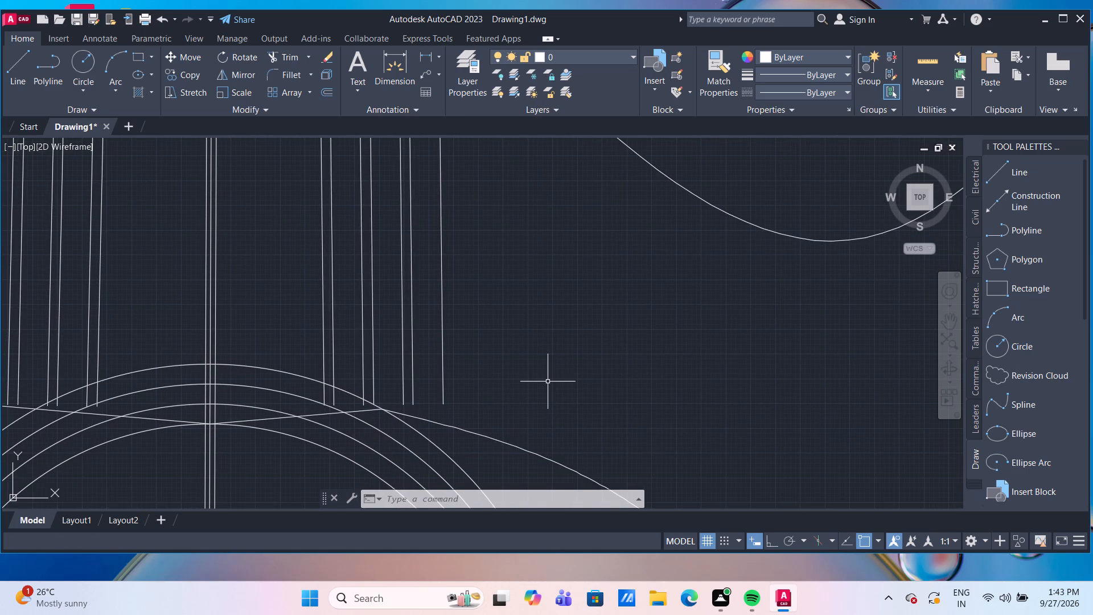
{"action": "left_click", "coordinate": [370, 411]}
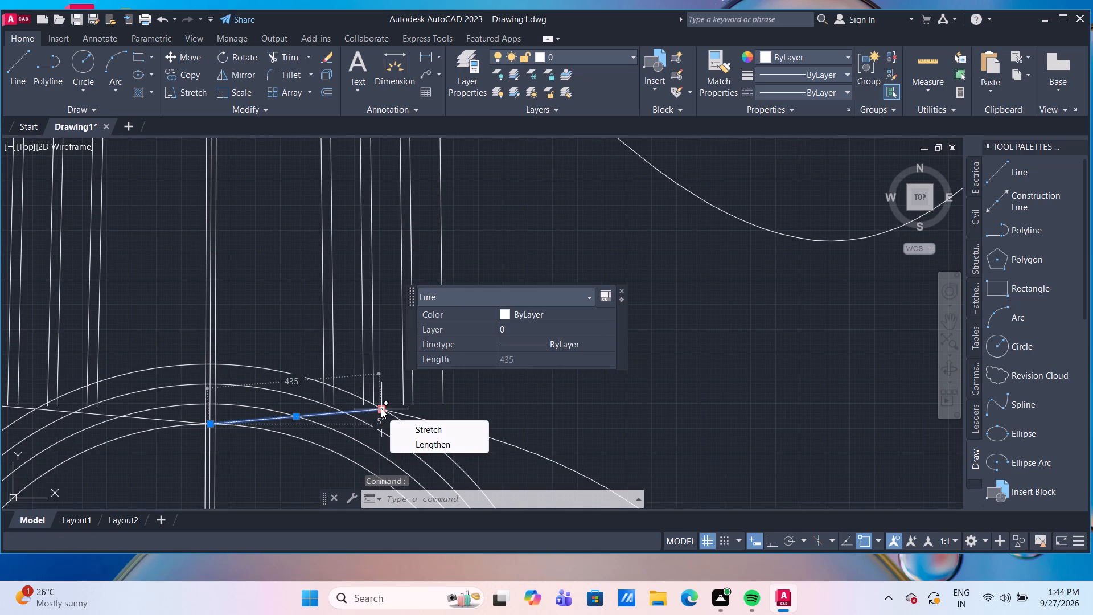
{"action": "scroll", "coordinate": [381, 408], "scroll_direction": "down", "scroll_amount": 2}
{"action": "left_click", "coordinate": [381, 408]}
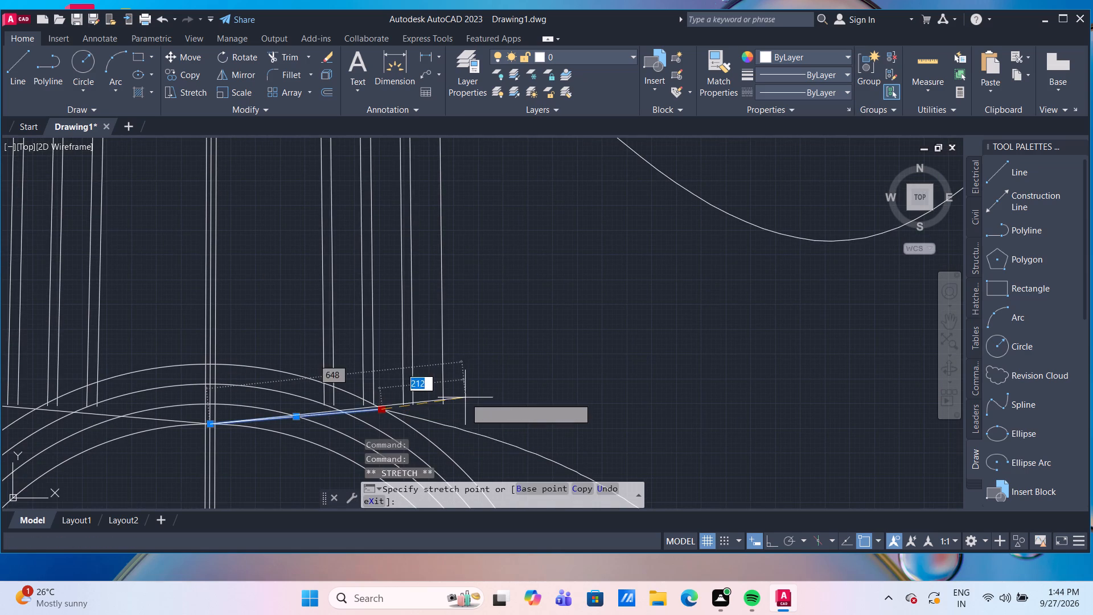
{"action": "left_click", "coordinate": [442, 402]}
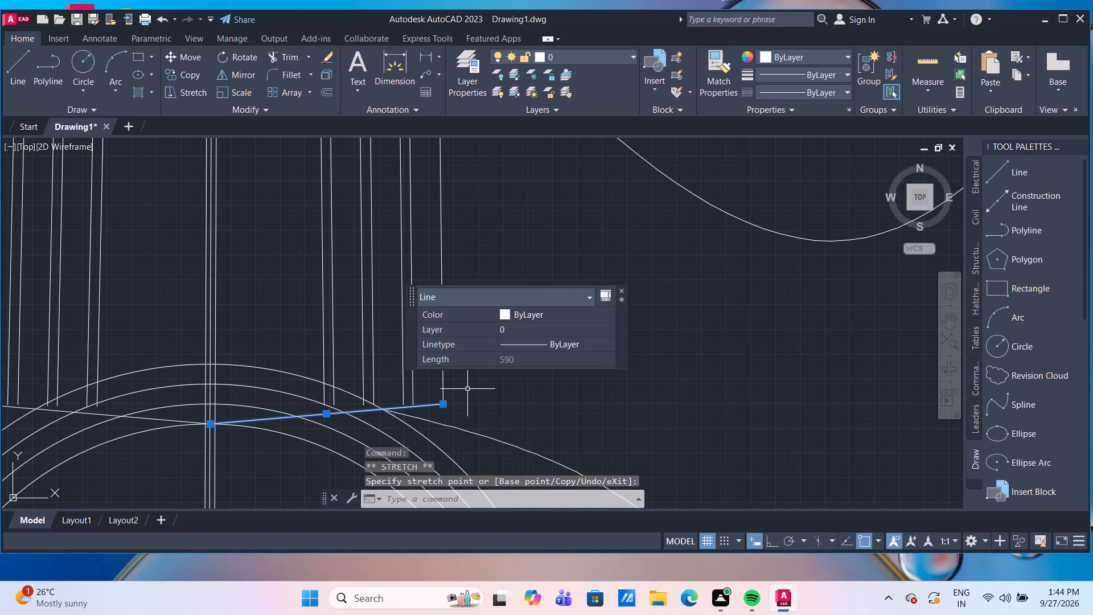
{"action": "key", "text": "Return"}
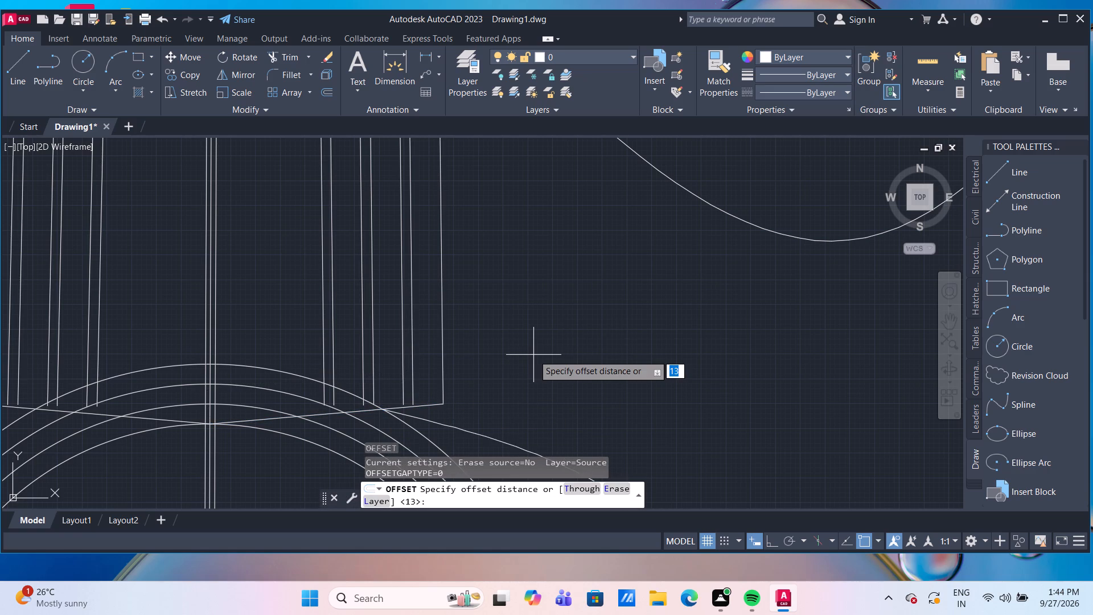
{"action": "key", "text": "Escape"}
Delete the original centre line between its two offset copies on the neck.
{"action": "scroll", "coordinate": [533, 355], "scroll_direction": "down", "scroll_amount": 1}
{"action": "middle_click_drag", "start_coordinate": [533, 355], "coordinate": [574, 304]}
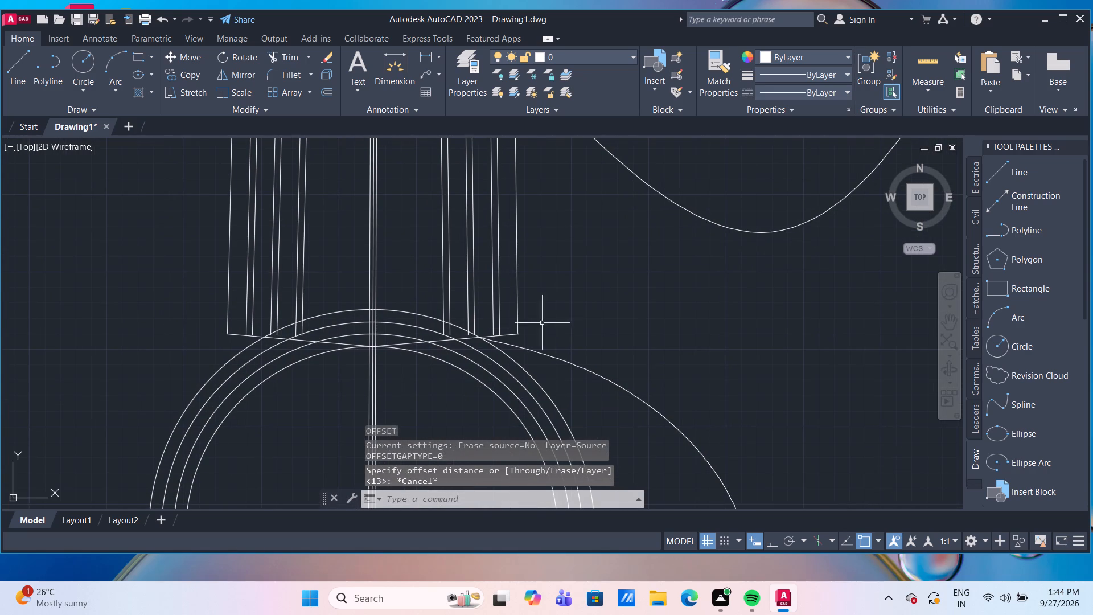
{"action": "scroll", "coordinate": [302, 307], "scroll_direction": "up", "scroll_amount": 2}
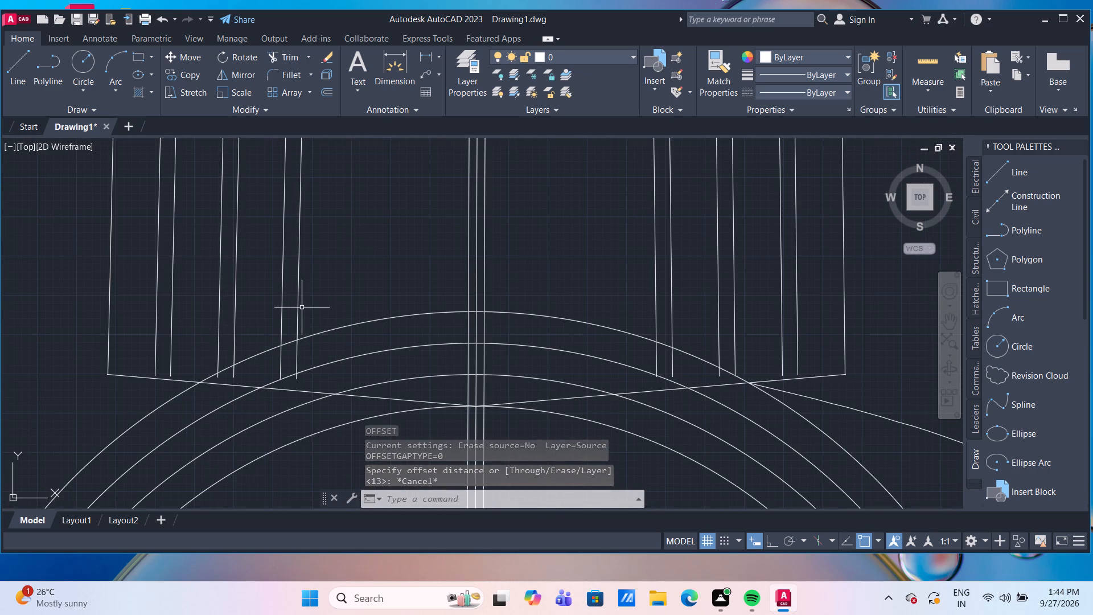
{"action": "left_click", "coordinate": [478, 286]}
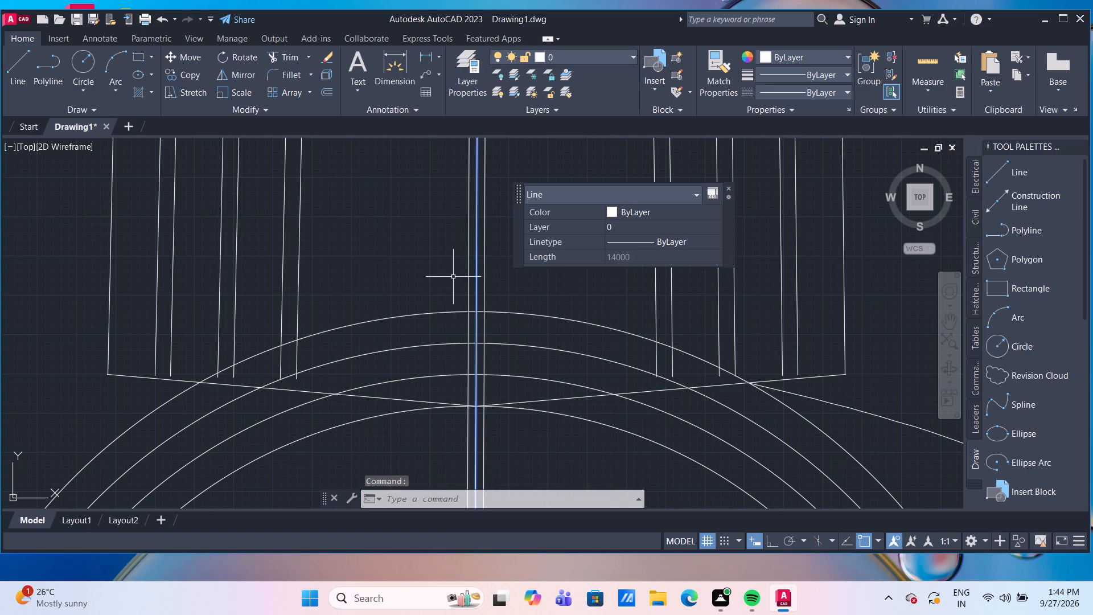
{"action": "key", "text": "Delete"}
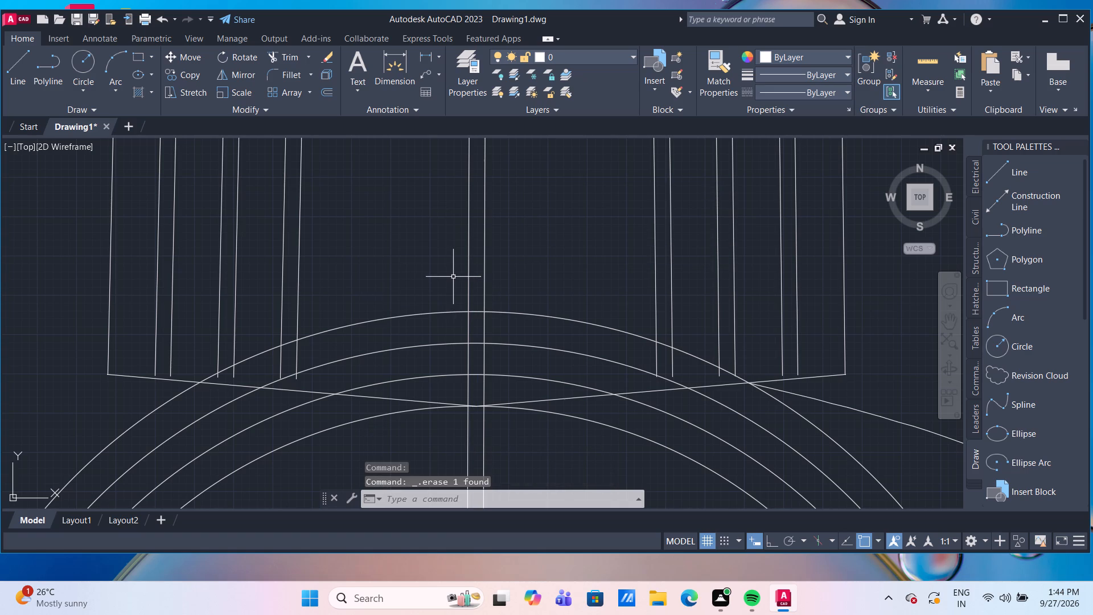
With Ortho on, draw a horizontal line about 575 long from the neck's lower right corner to the right centre string line.
{"action": "scroll", "coordinate": [453, 277], "scroll_direction": "down", "scroll_amount": 1}
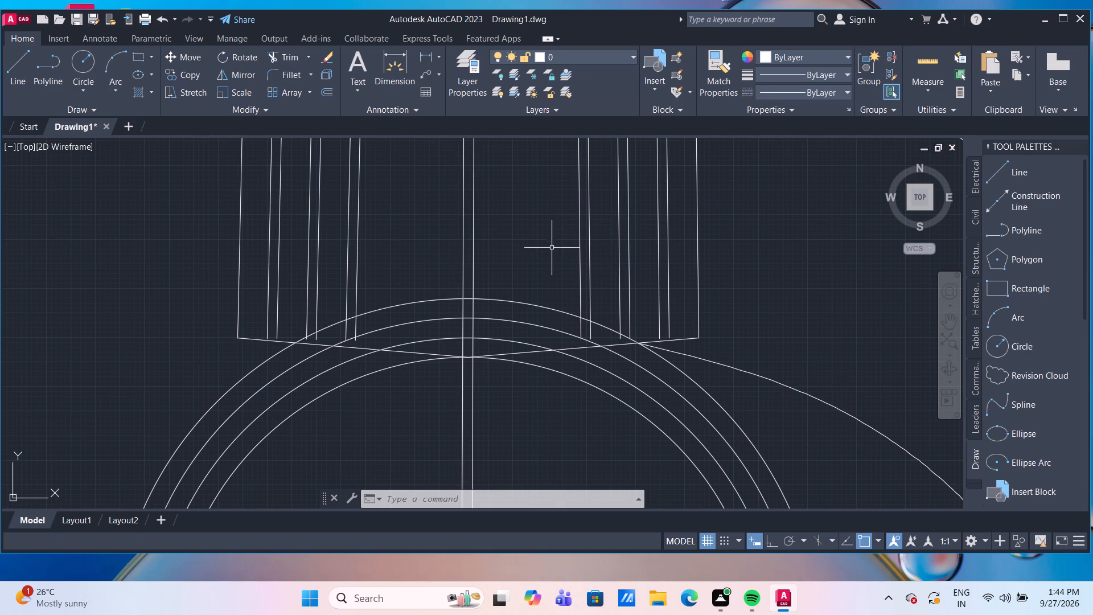
{"action": "middle_click_drag", "start_coordinate": [566, 269], "coordinate": [495, 293]}
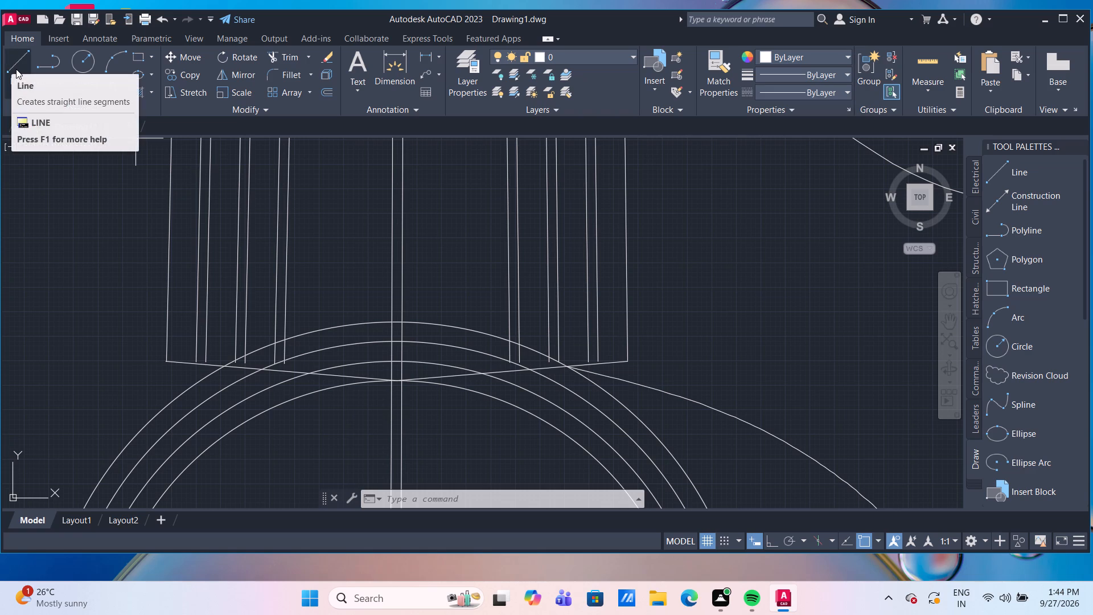
{"action": "left_click", "coordinate": [16, 69]}
{"action": "left_click", "coordinate": [627, 364]}
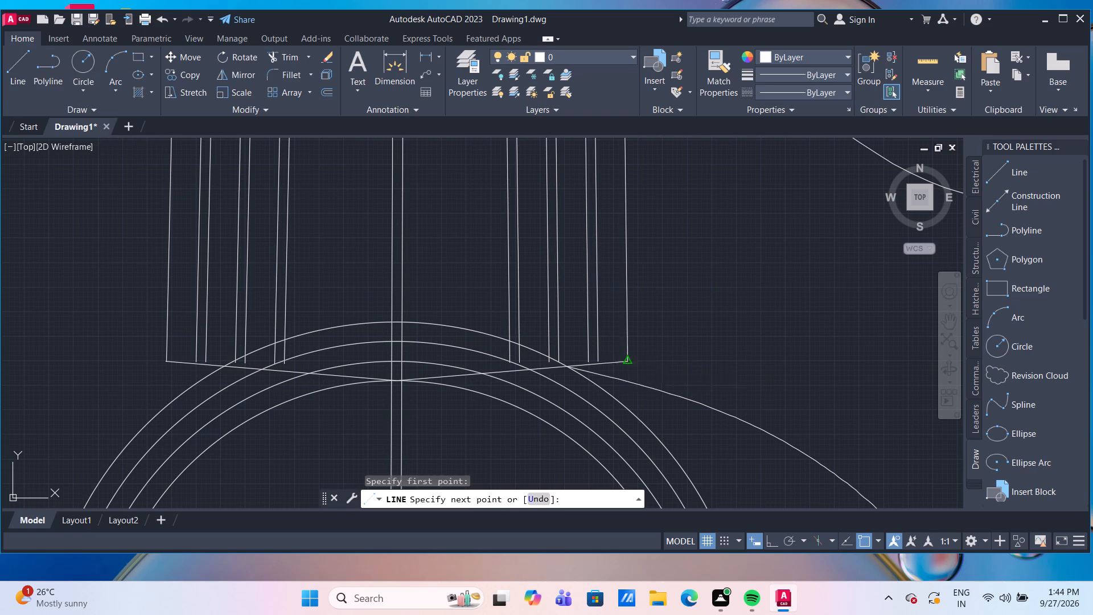
{"action": "scroll", "coordinate": [421, 358], "scroll_direction": "up", "scroll_amount": 3}
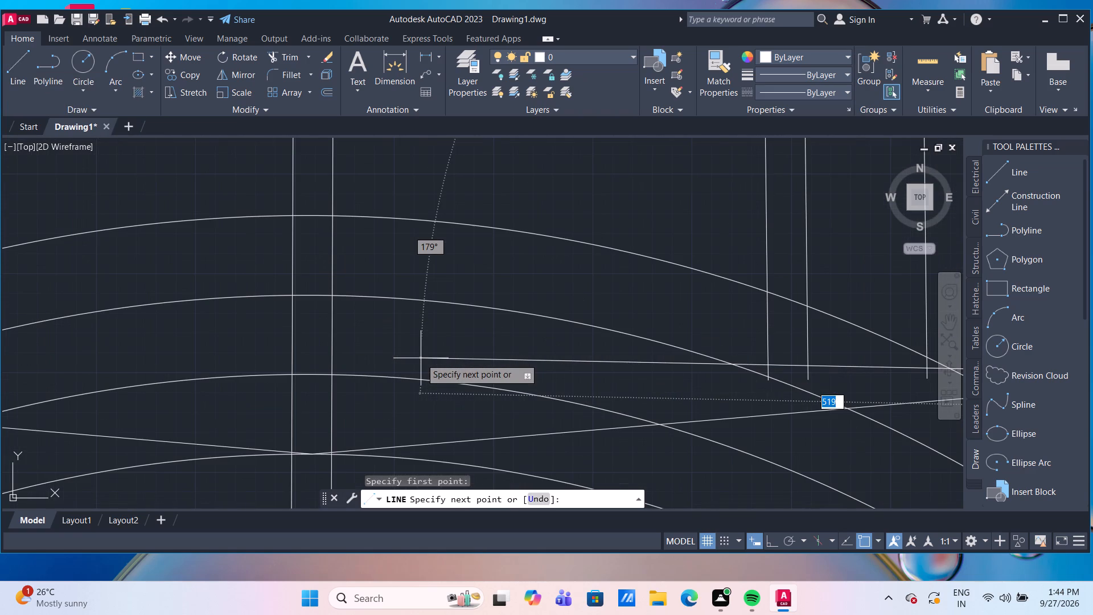
{"action": "left_click", "coordinate": [769, 543]}
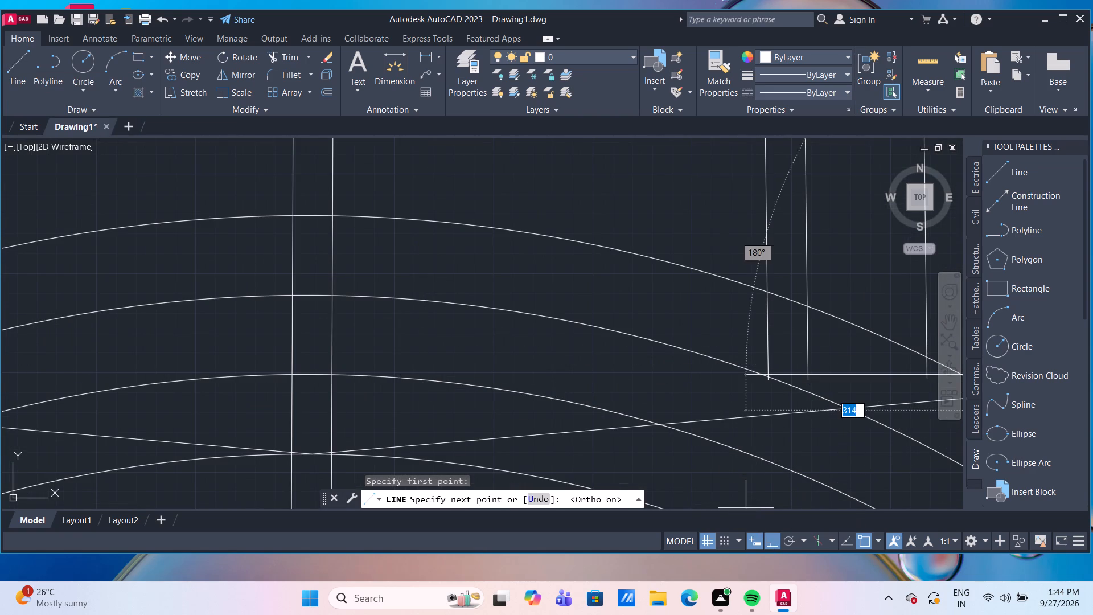
{"action": "left_click", "coordinate": [332, 375]}
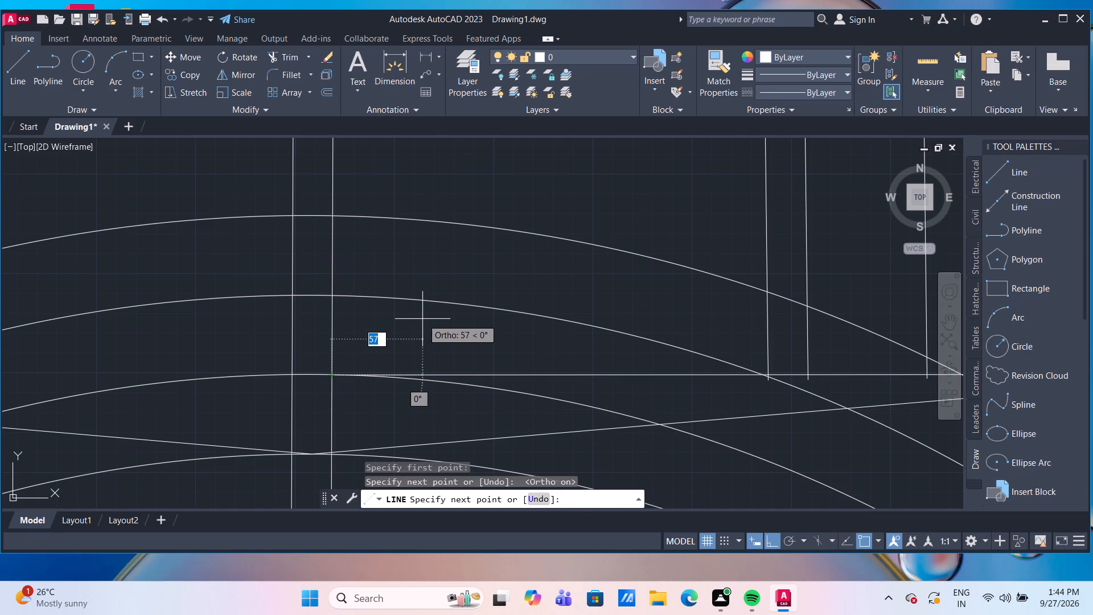
{"action": "key", "text": "Escape"}
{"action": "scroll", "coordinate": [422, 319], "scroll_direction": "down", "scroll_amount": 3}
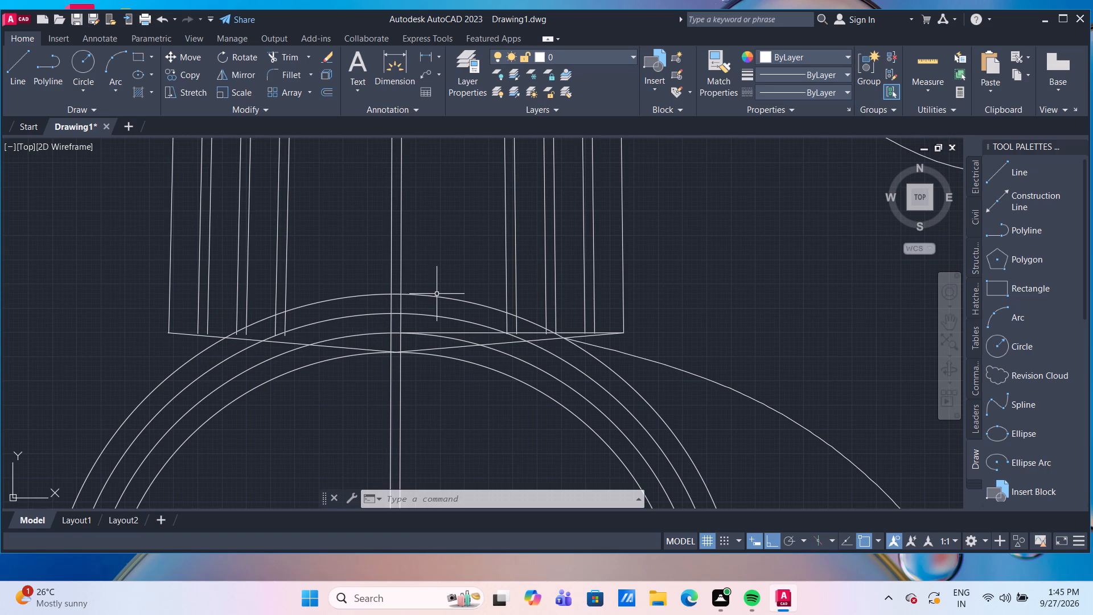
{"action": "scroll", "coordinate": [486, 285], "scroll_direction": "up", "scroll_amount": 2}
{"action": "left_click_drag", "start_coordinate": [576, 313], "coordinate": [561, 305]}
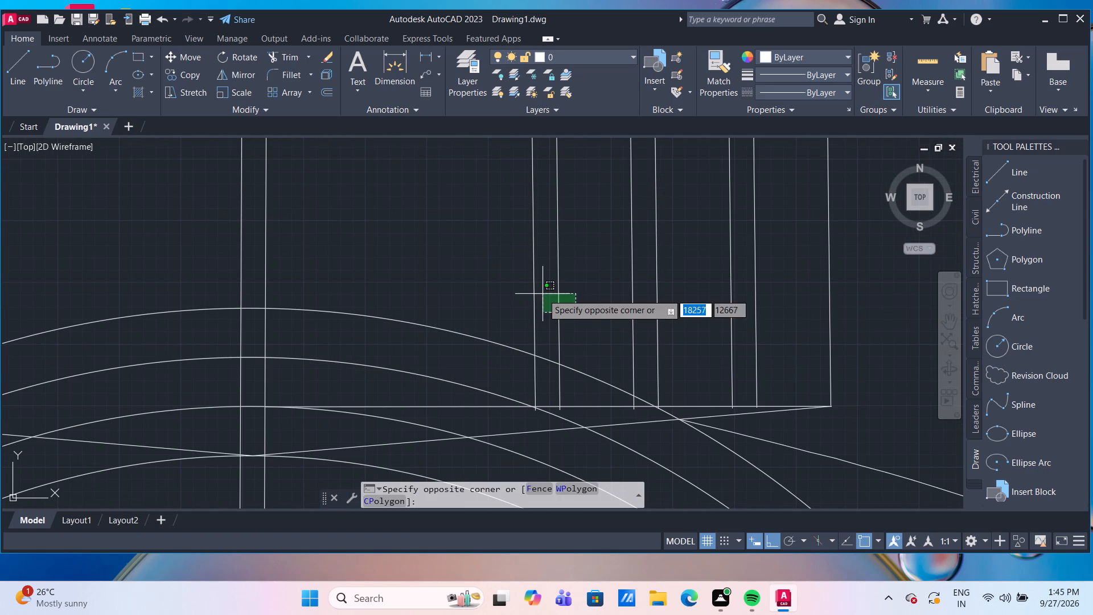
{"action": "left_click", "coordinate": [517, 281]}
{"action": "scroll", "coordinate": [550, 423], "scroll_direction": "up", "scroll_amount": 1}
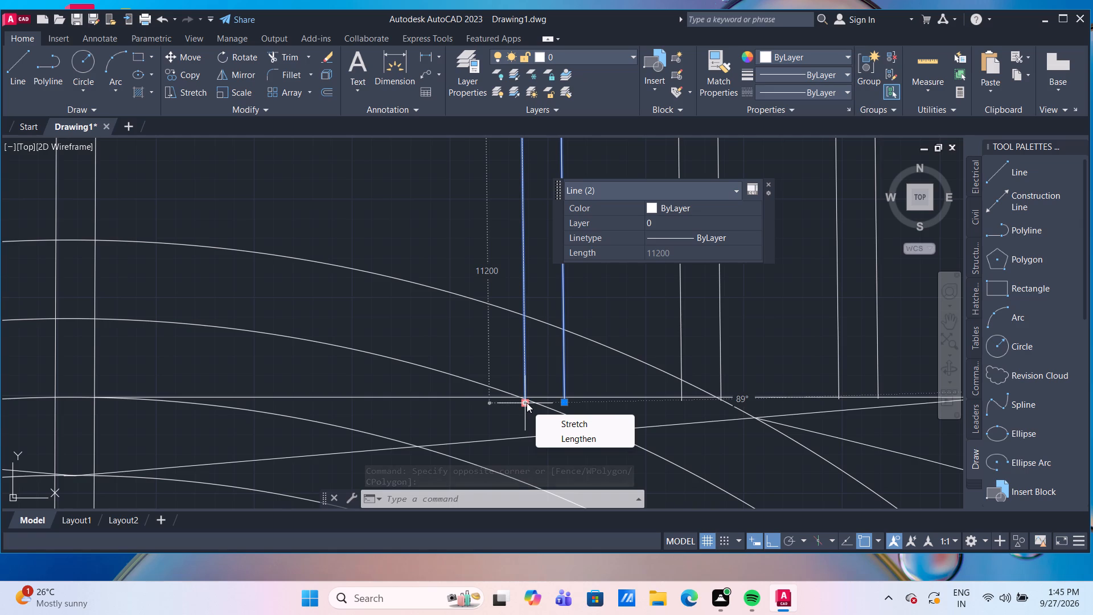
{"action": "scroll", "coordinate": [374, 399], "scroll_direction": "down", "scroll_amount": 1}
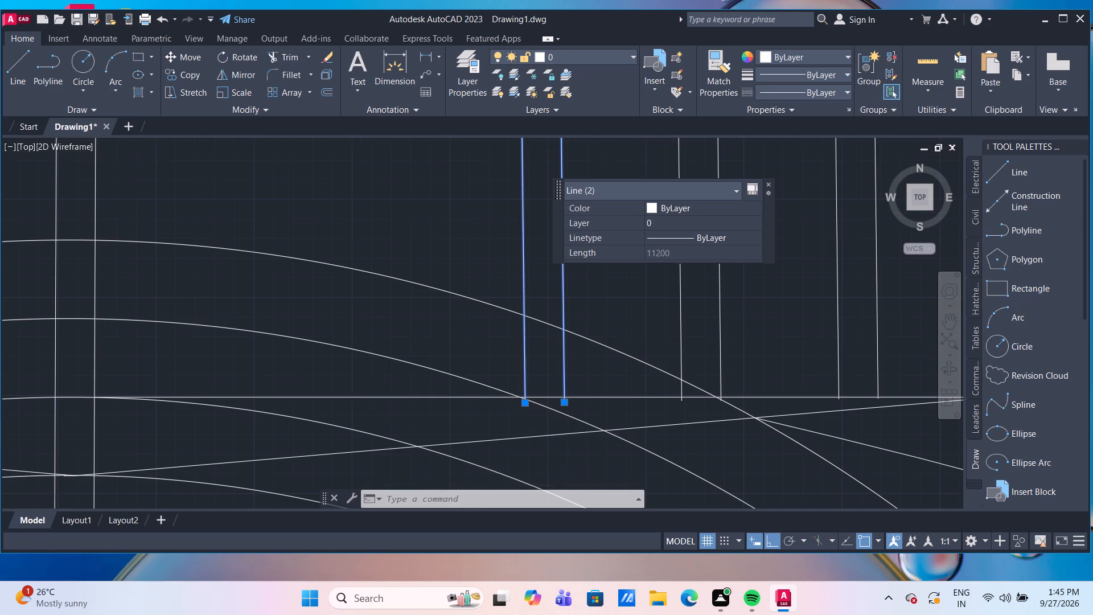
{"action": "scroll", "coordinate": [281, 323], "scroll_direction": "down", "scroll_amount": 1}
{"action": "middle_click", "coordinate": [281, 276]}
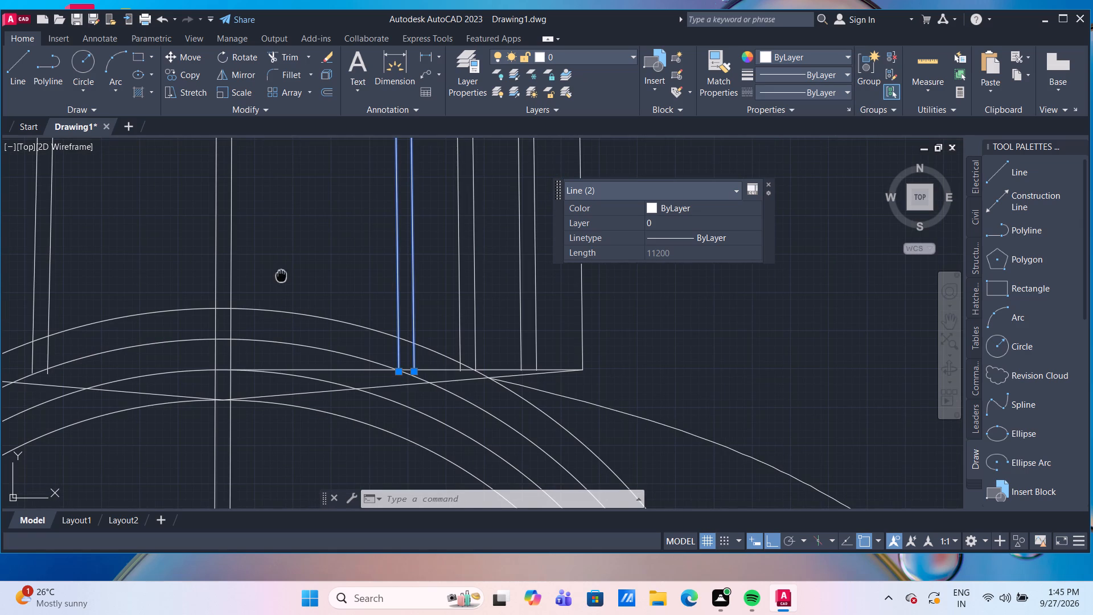
Draw a 125-long horizontal line rightward from the right centre string line along the neck's base line, ending in a short vertical marker downward.
{"action": "left_click", "coordinate": [22, 67]}
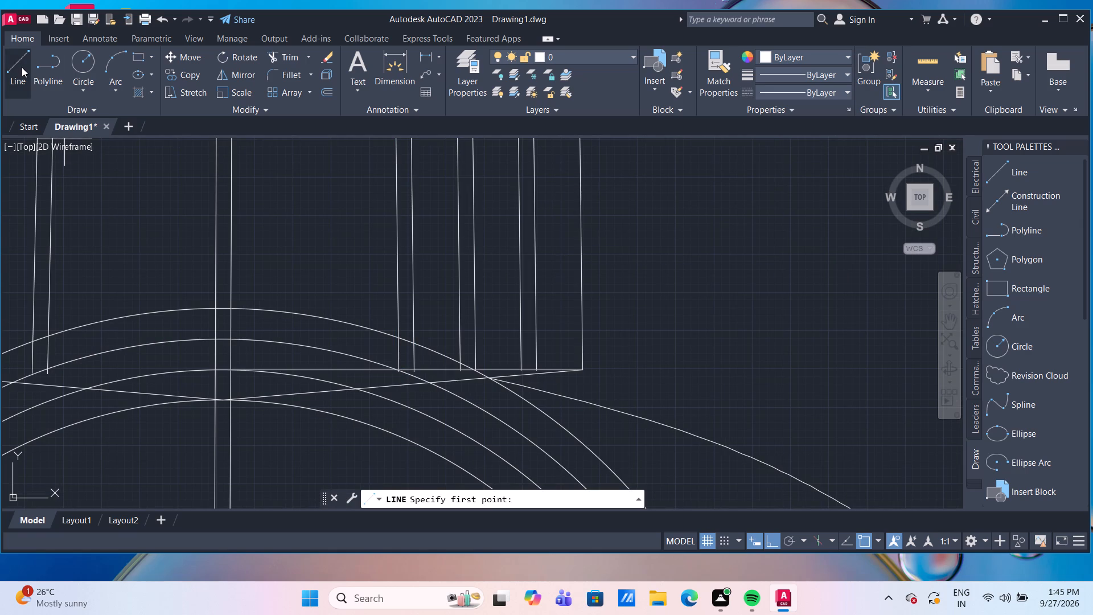
{"action": "scroll", "coordinate": [327, 405], "scroll_direction": "up", "scroll_amount": 1}
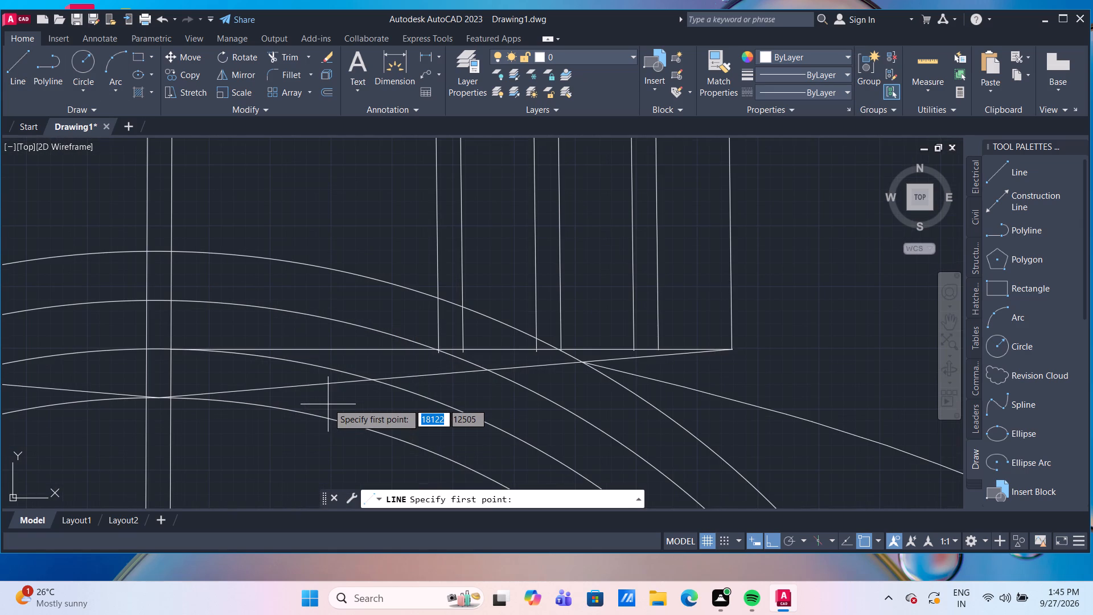
{"action": "scroll", "coordinate": [219, 344], "scroll_direction": "up", "scroll_amount": 2}
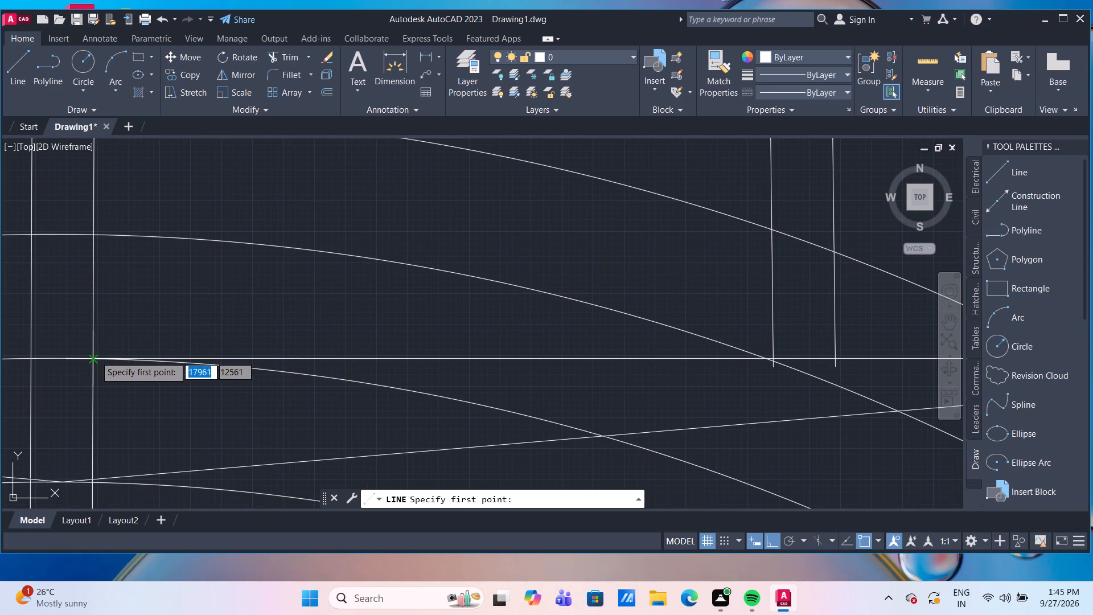
{"action": "left_click_drag", "start_coordinate": [96, 357], "coordinate": [104, 358]}
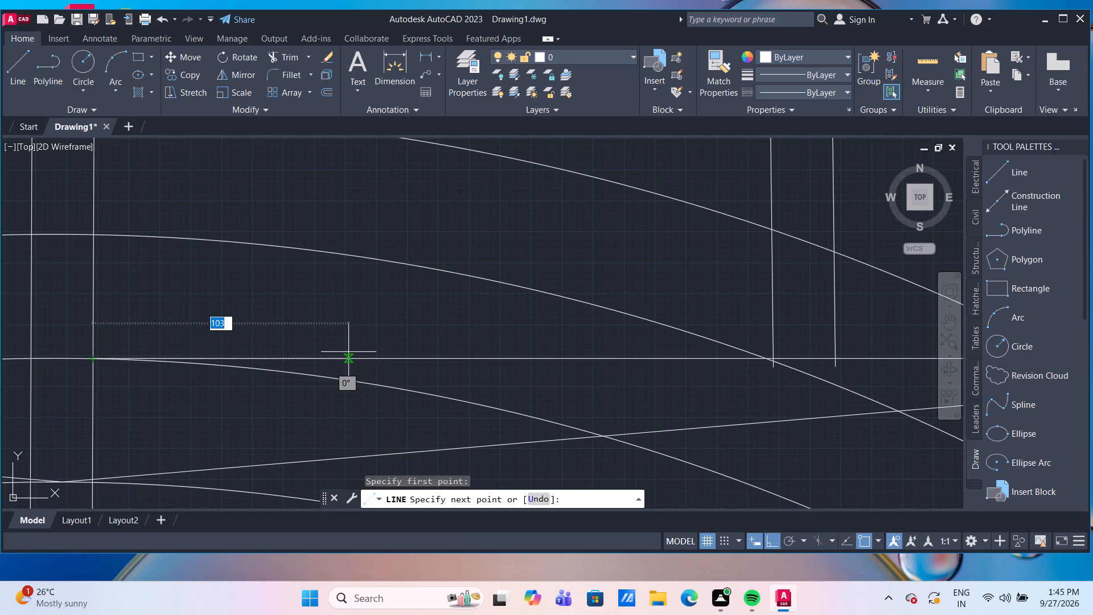
{"action": "type", "text": "125"}
{"action": "key", "text": "Return"}
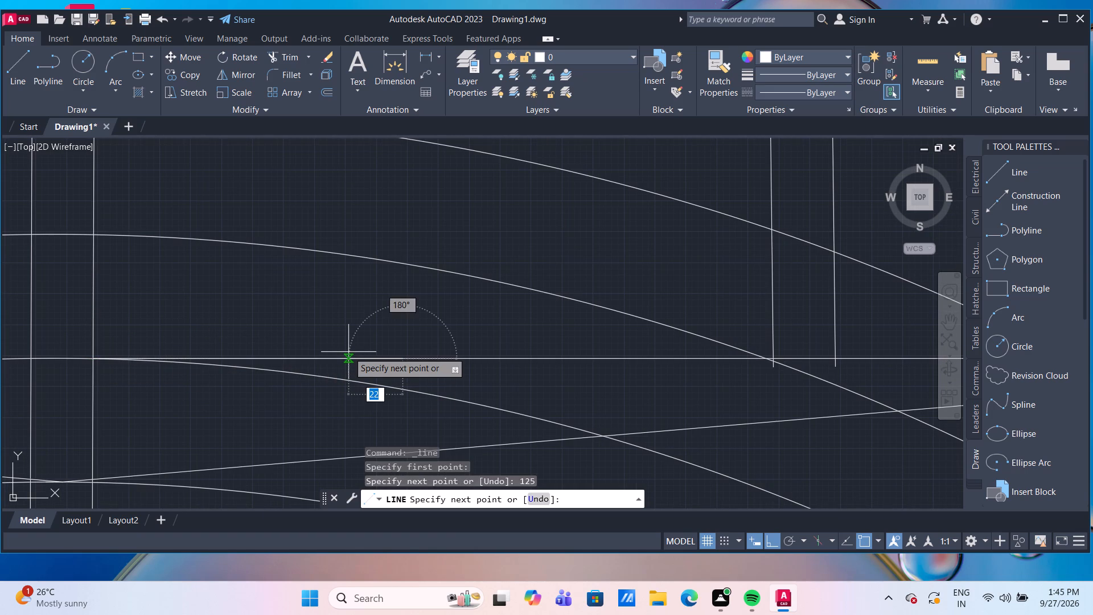
{"action": "left_click", "coordinate": [391, 425]}
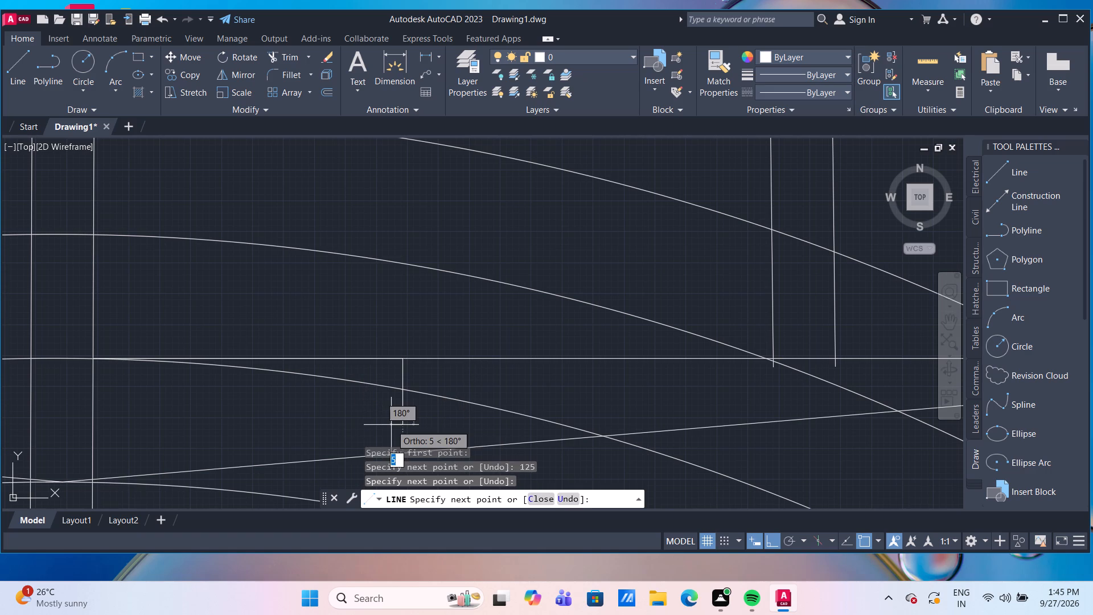
{"action": "key", "text": "Return"}
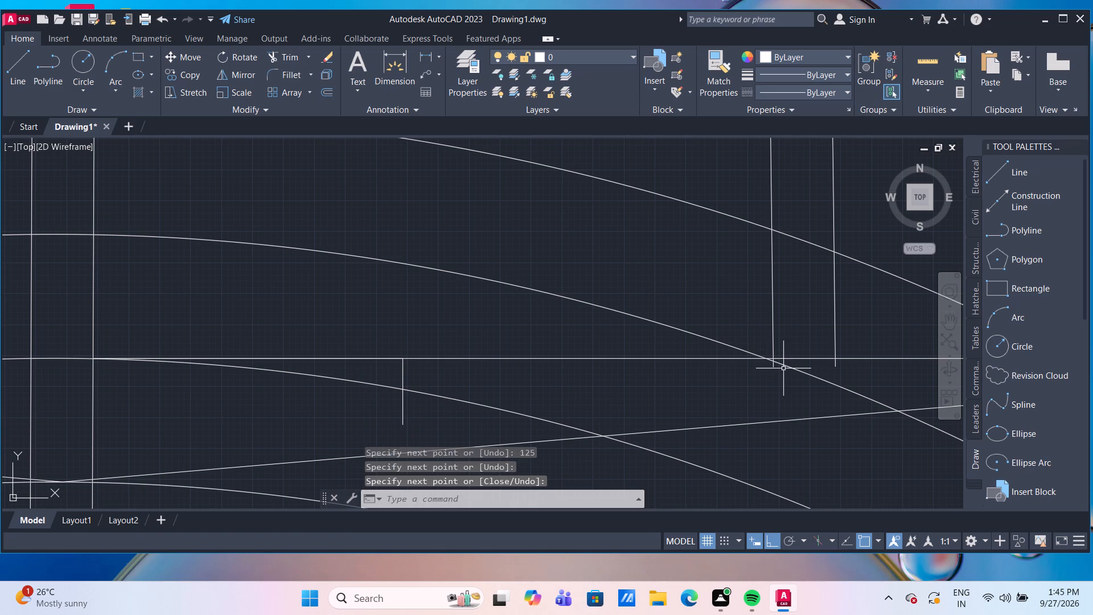
Stretch the lower end of the nearest string line right of centre onto the upper end of the short vertical marker.
{"action": "left_click", "coordinate": [774, 367]}
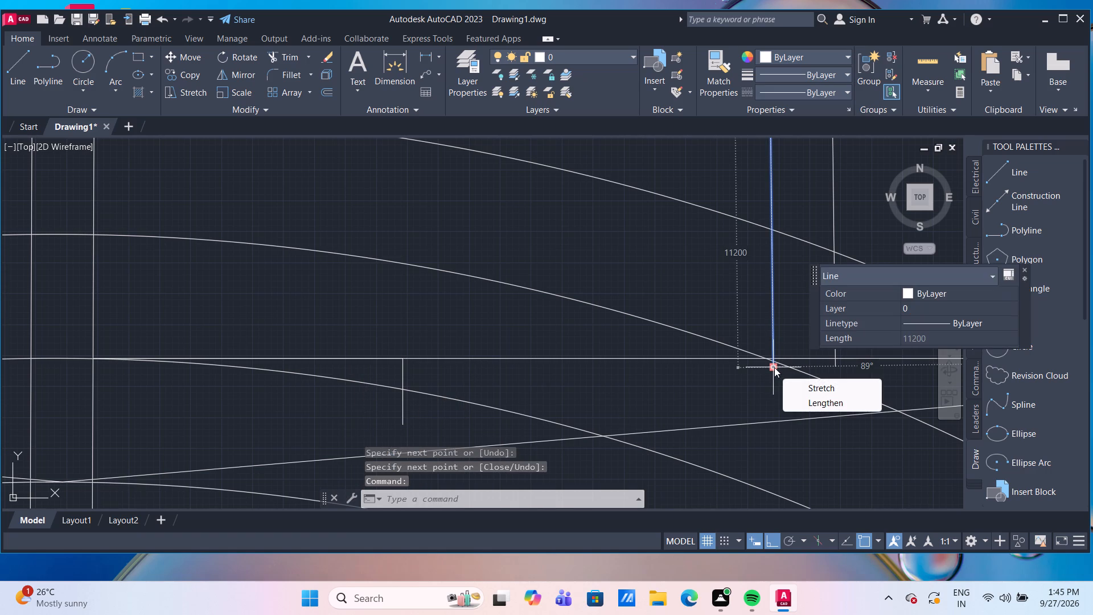
{"action": "left_click", "coordinate": [771, 366]}
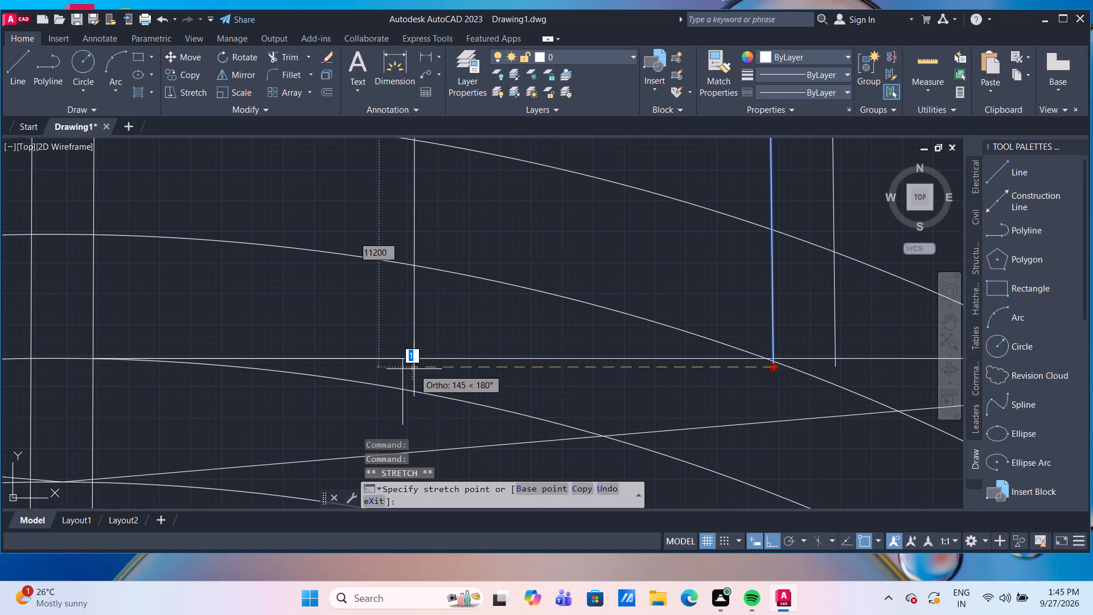
{"action": "left_click", "coordinate": [401, 358]}
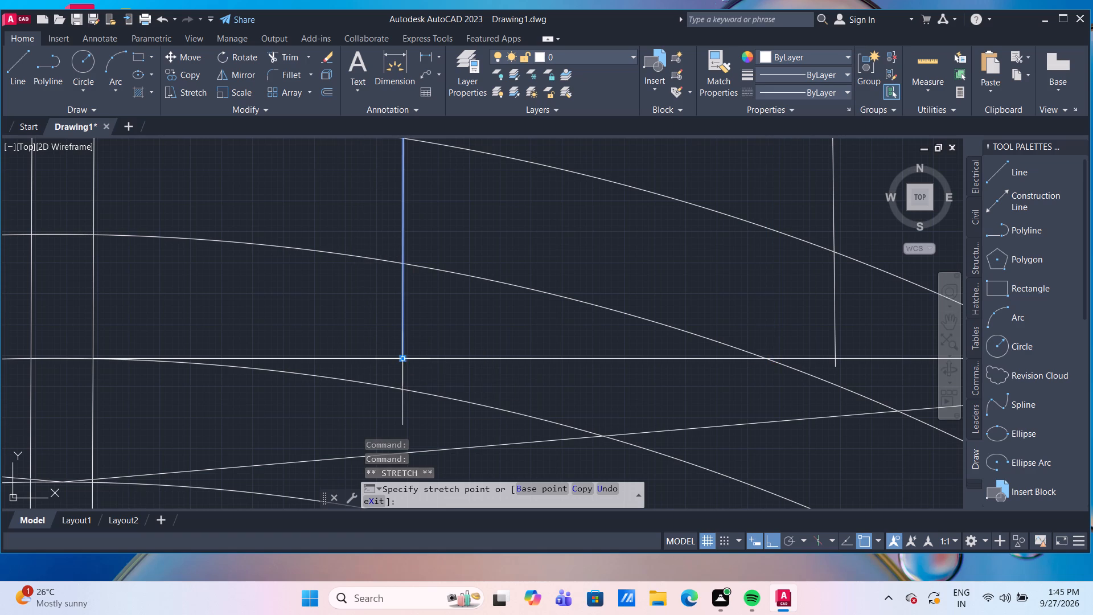
{"action": "scroll", "coordinate": [445, 383], "scroll_direction": "down", "scroll_amount": 2}
{"action": "scroll", "coordinate": [547, 282], "scroll_direction": "down", "scroll_amount": 2}
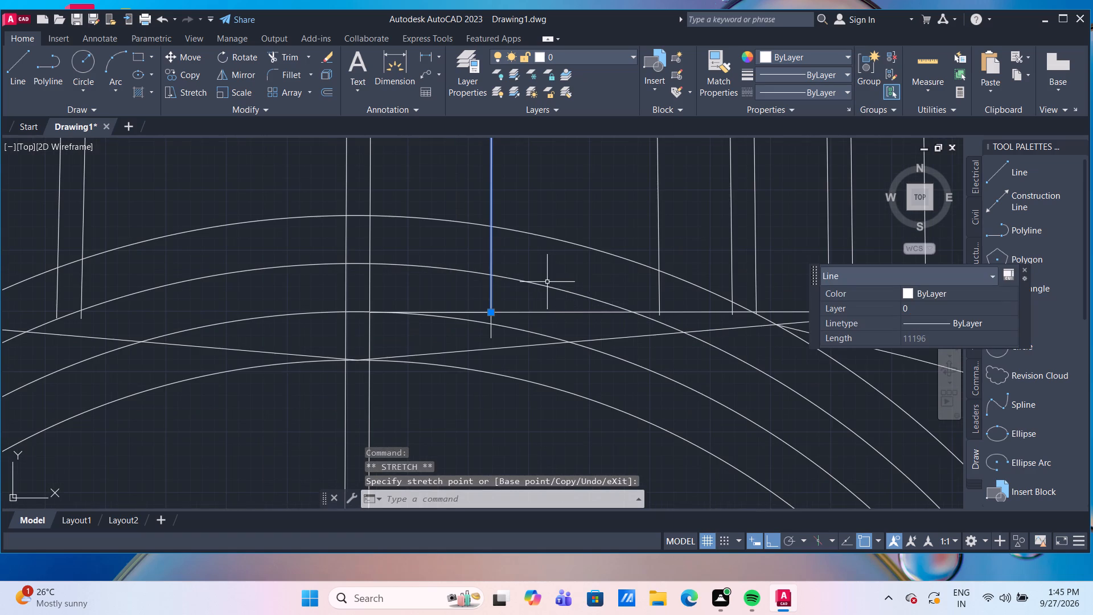
{"action": "scroll", "coordinate": [639, 273], "scroll_direction": "up", "scroll_amount": 1}
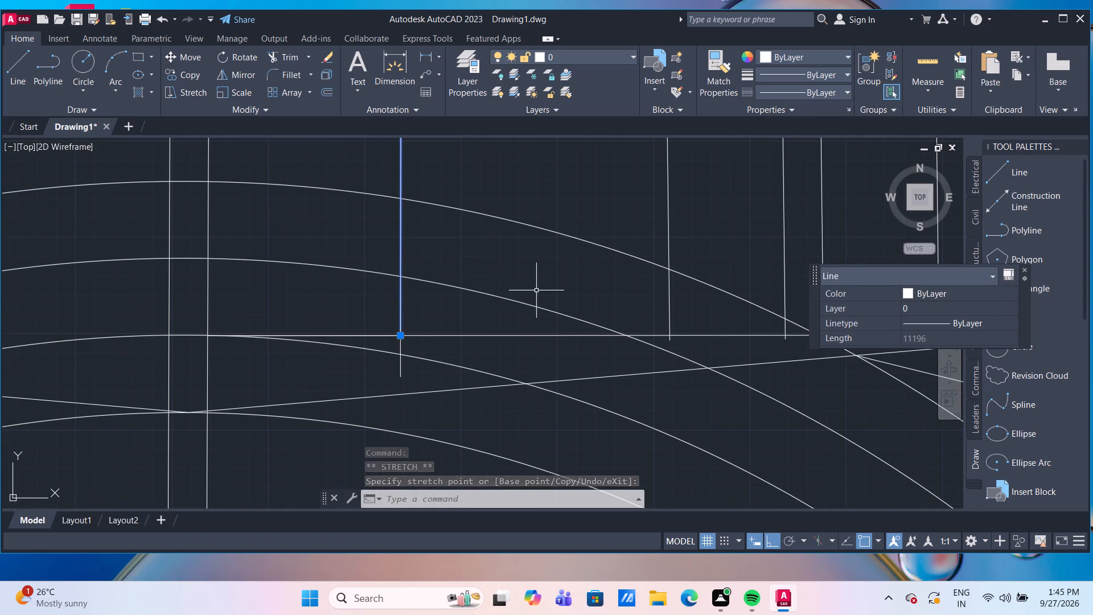
{"action": "key", "text": "Escape"}
Using Offset with the Through option, copy the short vertical marker 25 to its right, and that copy a further 125 right.
{"action": "scroll", "coordinate": [432, 377], "scroll_direction": "up", "scroll_amount": 2}
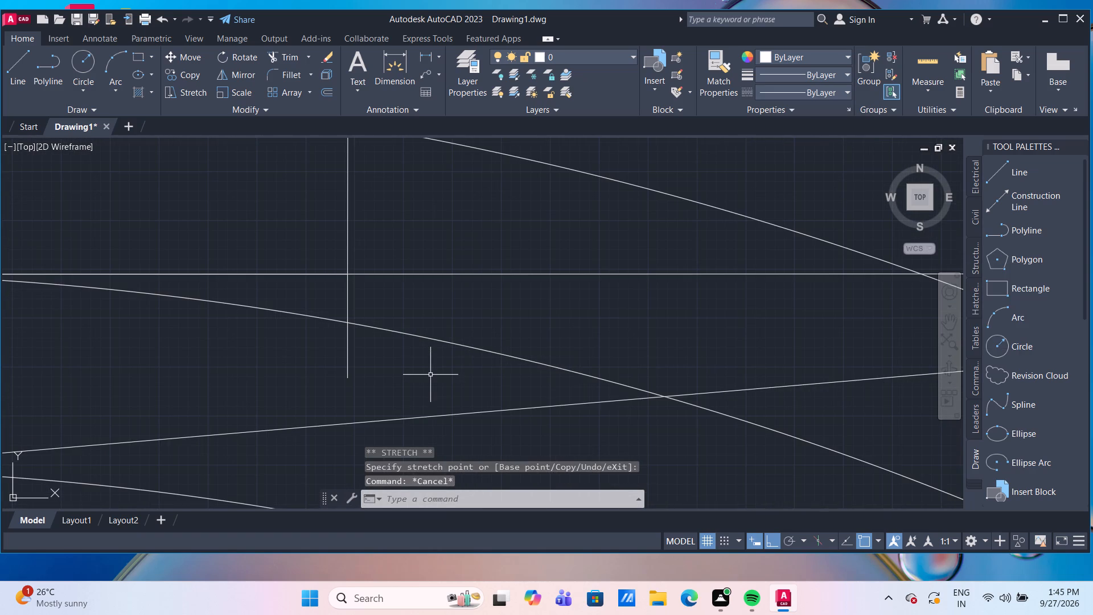
{"action": "key", "text": "o"}
{"action": "key", "text": "Return"}
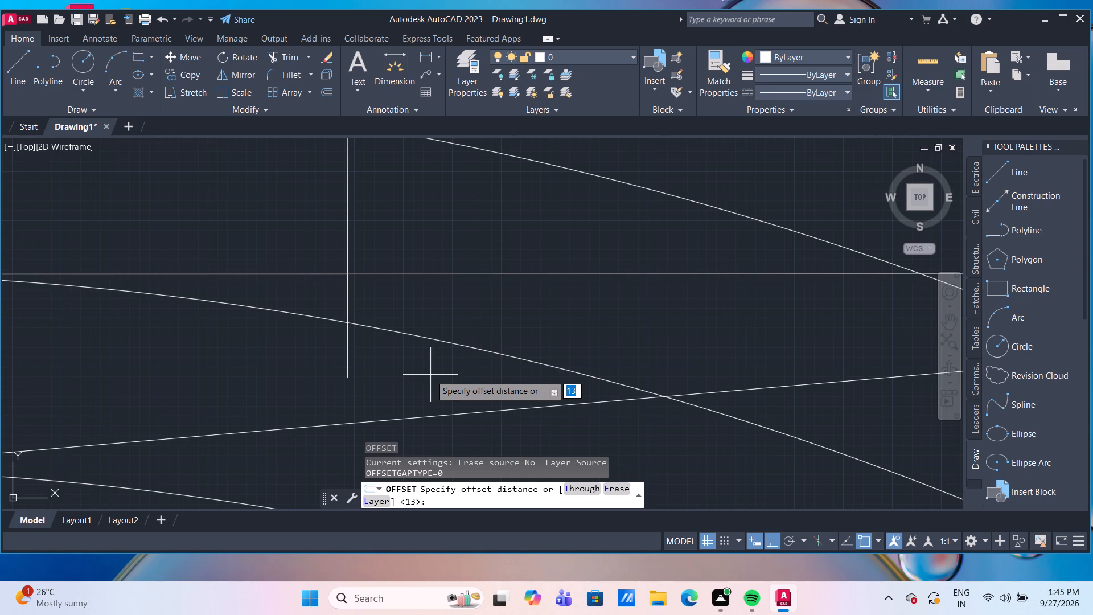
{"action": "left_click", "coordinate": [576, 491]}
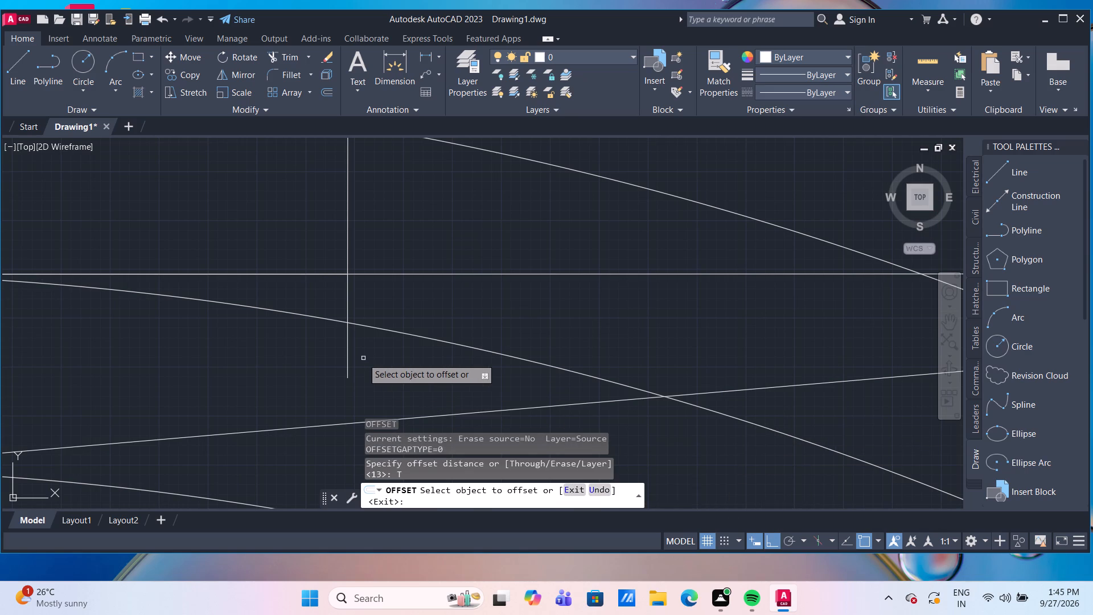
{"action": "scroll", "coordinate": [363, 358], "scroll_direction": "down", "scroll_amount": 3}
{"action": "scroll", "coordinate": [363, 358], "scroll_direction": "up", "scroll_amount": 2}
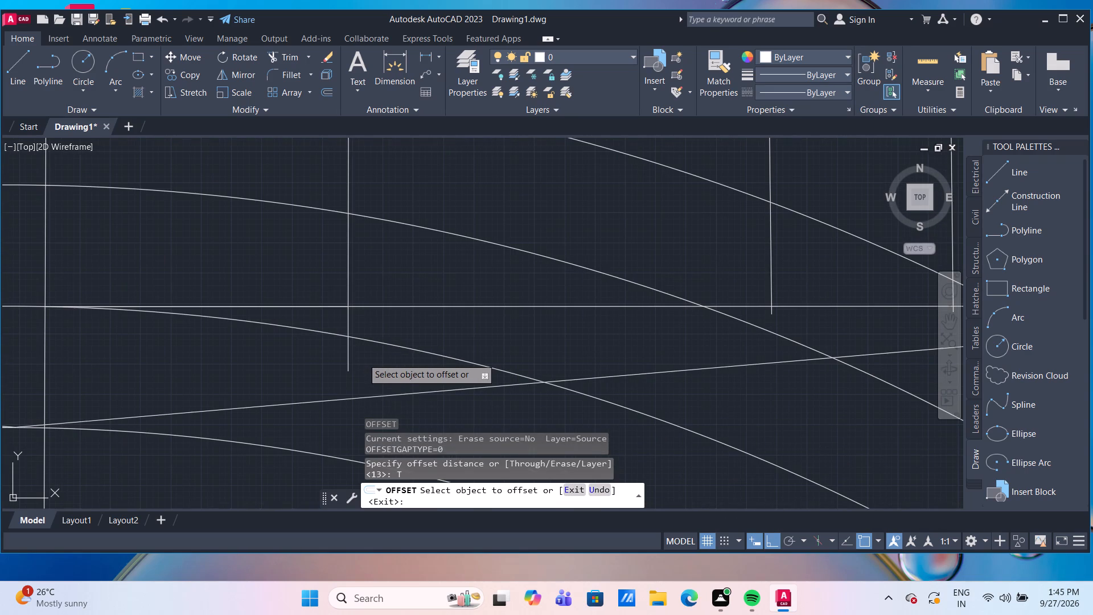
{"action": "left_click", "coordinate": [347, 354]}
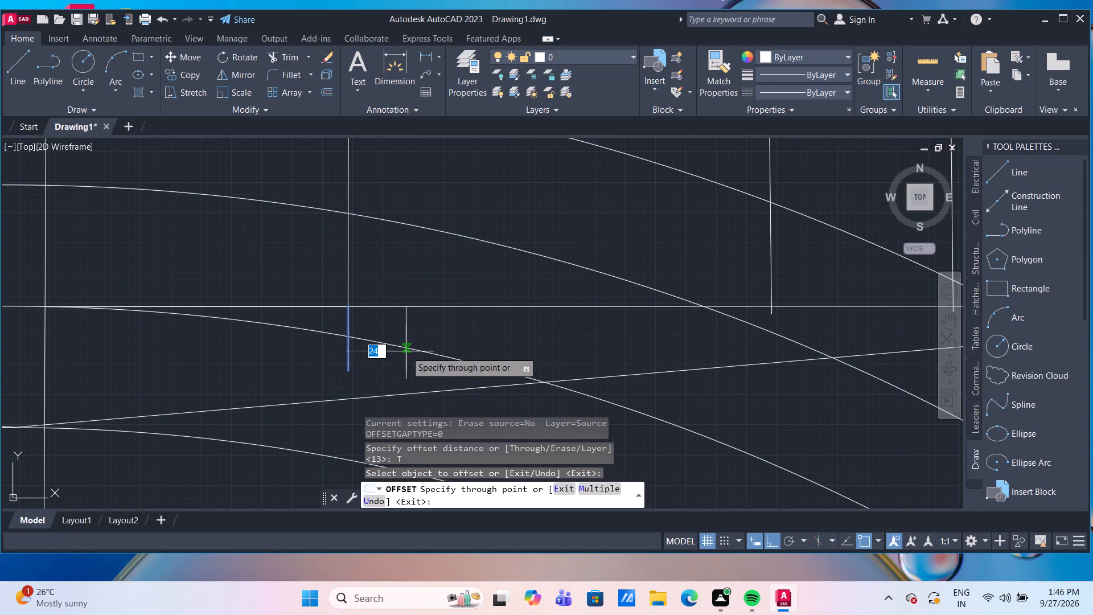
{"action": "type", "text": "25"}
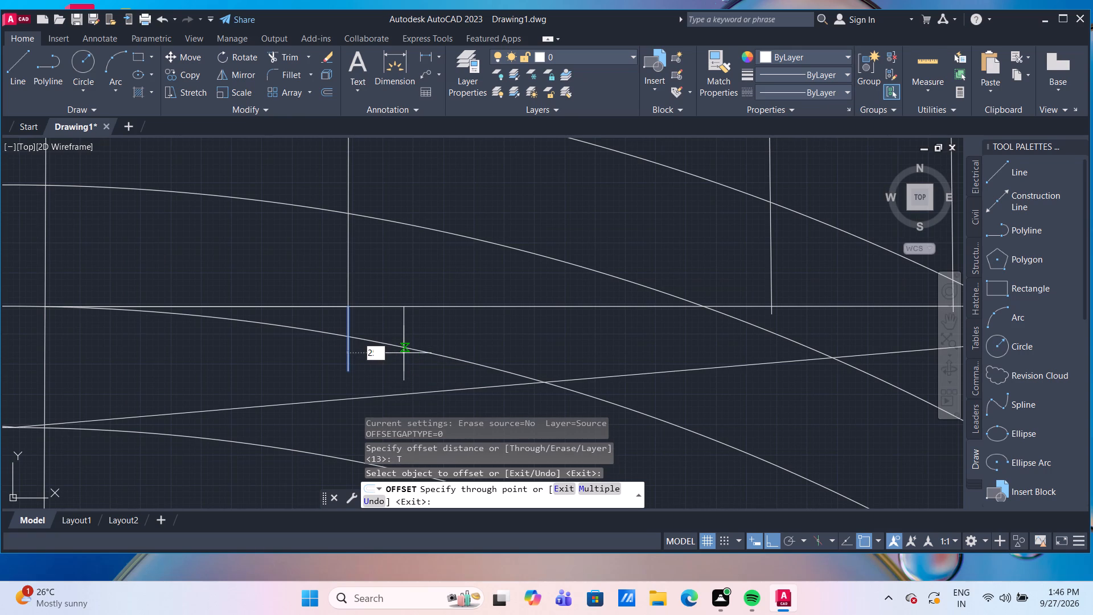
{"action": "key", "text": "Return"}
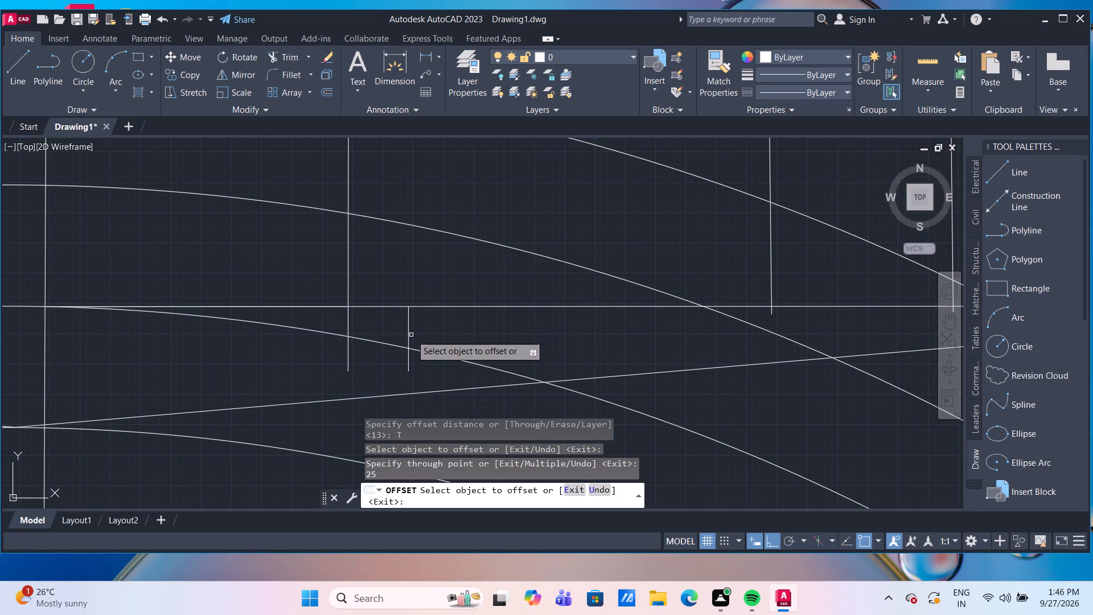
{"action": "left_click", "coordinate": [408, 333]}
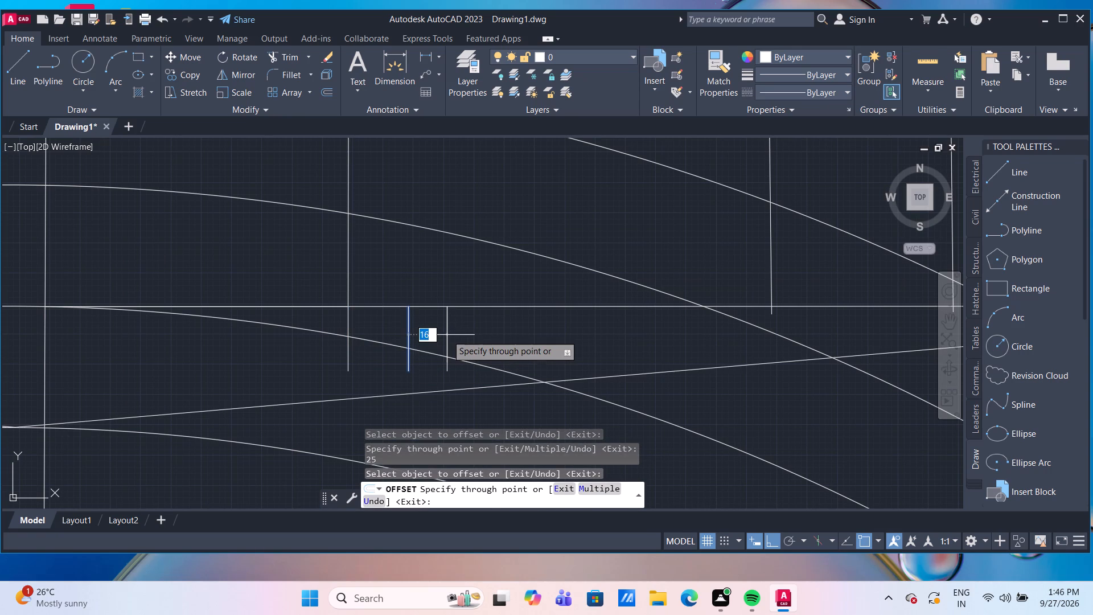
{"action": "type", "text": "15"}
{"action": "key", "text": "BackSpace"}
{"action": "type", "text": "25"}
{"action": "key", "text": "Return"}
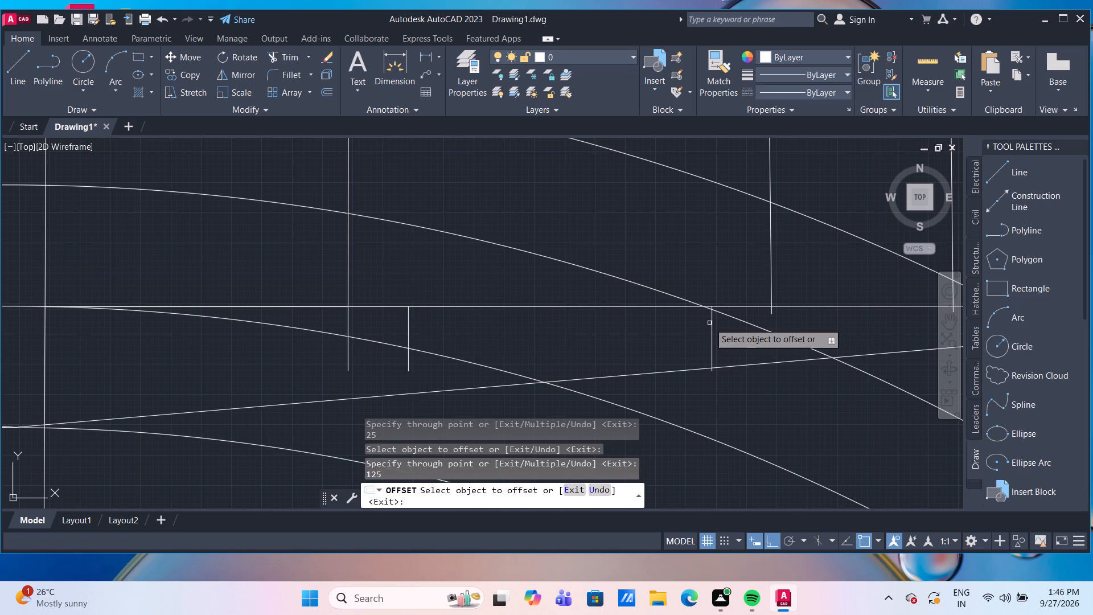
Offset the rightmost vertical marker 25 to its right, and that new copy a further 125 right.
{"action": "left_click", "coordinate": [710, 330]}
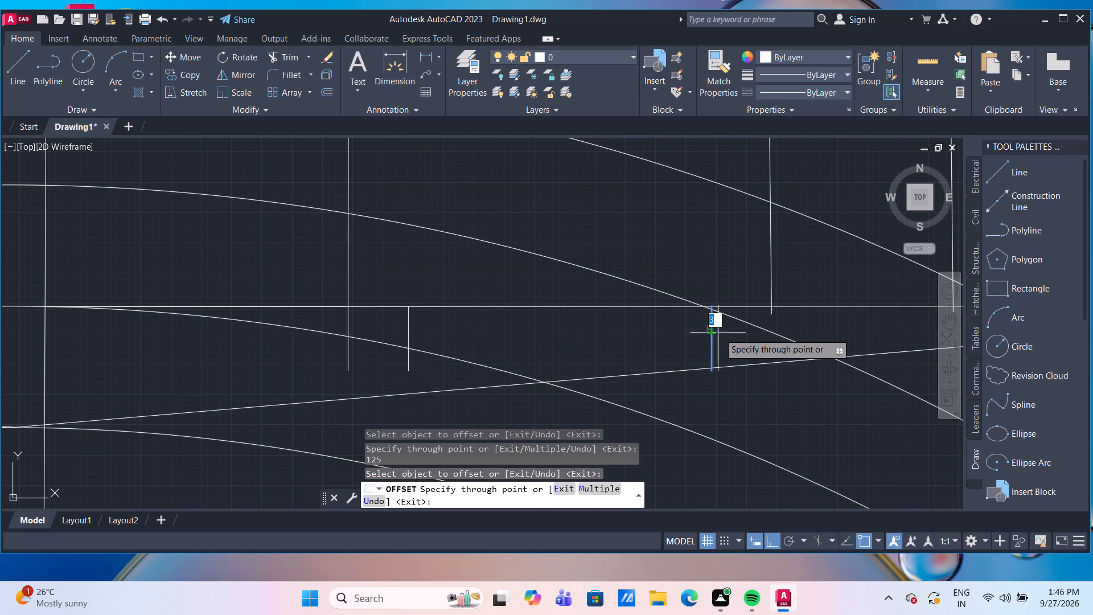
{"action": "type", "text": "25"}
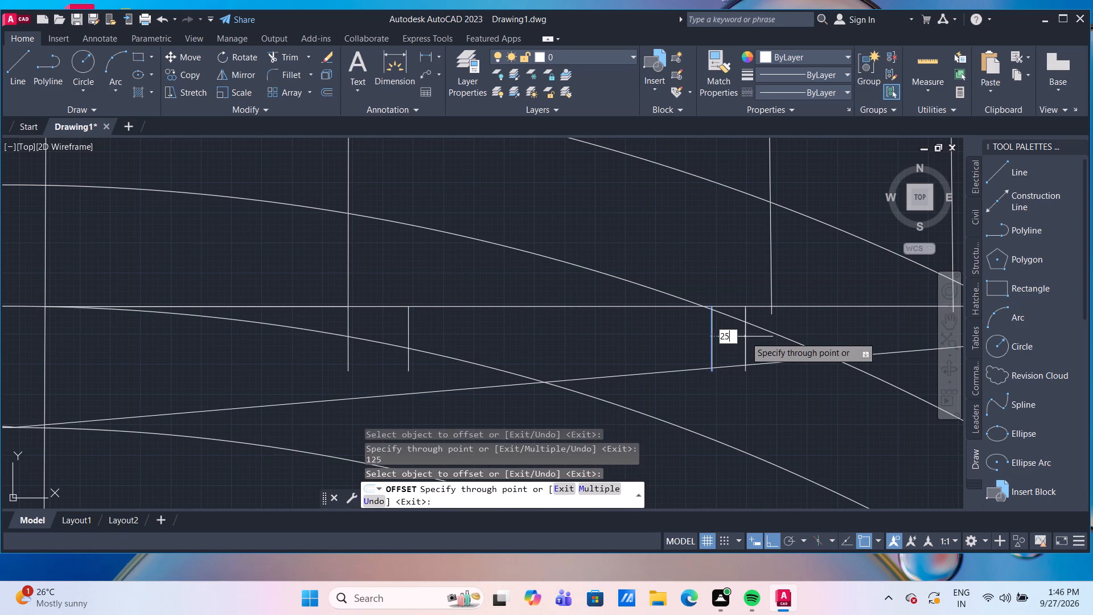
{"action": "key", "text": "Return"}
{"action": "middle_click_drag", "start_coordinate": [803, 338], "coordinate": [594, 363]}
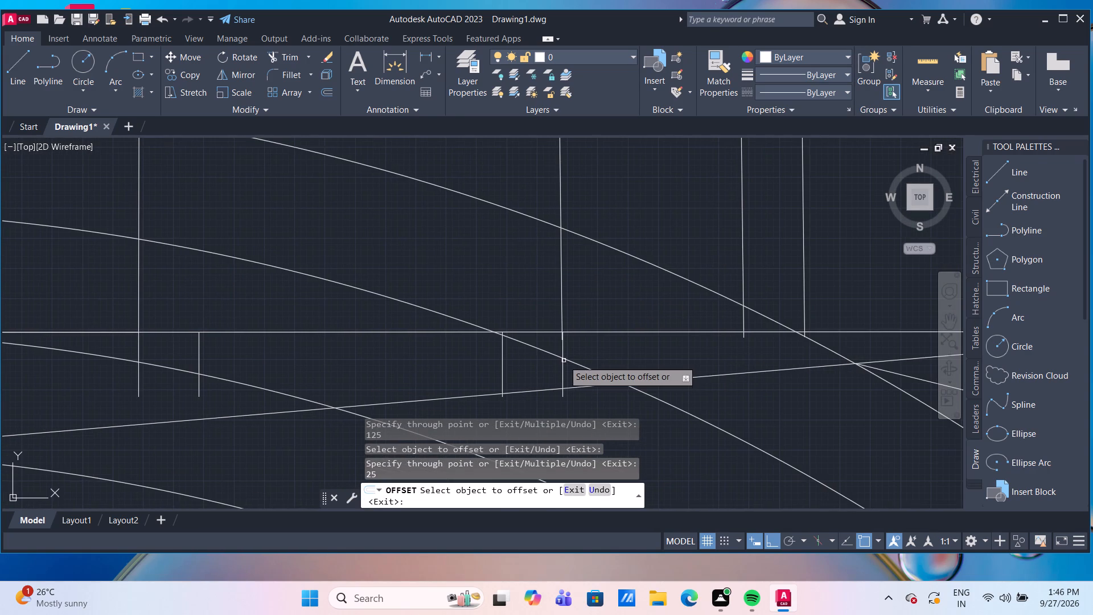
{"action": "left_click", "coordinate": [563, 370]}
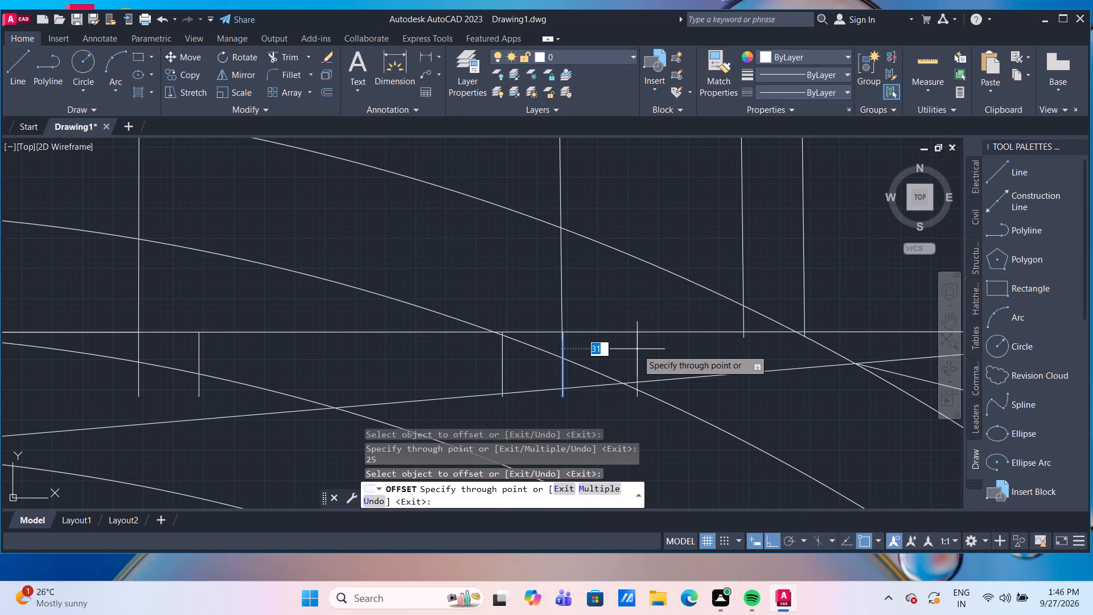
{"action": "key", "text": "1"}
{"action": "type", "text": "25"}
{"action": "key", "text": "Return"}
{"action": "scroll", "coordinate": [637, 349], "scroll_direction": "down", "scroll_amount": 2}
{"action": "scroll", "coordinate": [761, 369], "scroll_direction": "up", "scroll_amount": 2}
{"action": "scroll", "coordinate": [751, 355], "scroll_direction": "down", "scroll_amount": 2}
{"action": "middle_click_drag", "start_coordinate": [751, 355], "coordinate": [747, 354]}
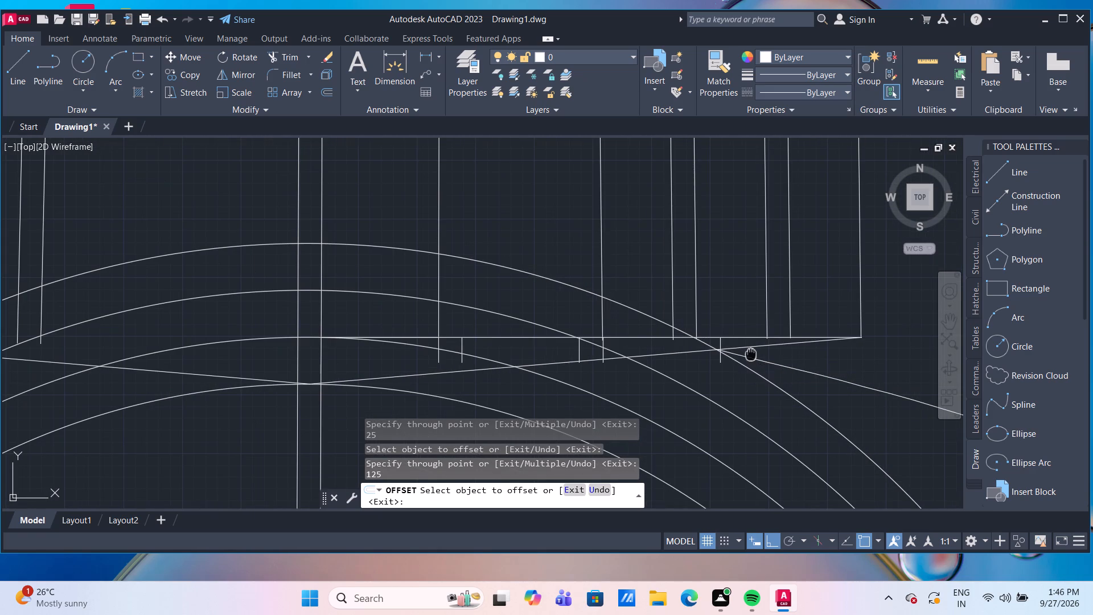
{"action": "middle_click_drag", "start_coordinate": [747, 354], "coordinate": [562, 386]}
{"action": "scroll", "coordinate": [562, 376], "scroll_direction": "up", "scroll_amount": 2}
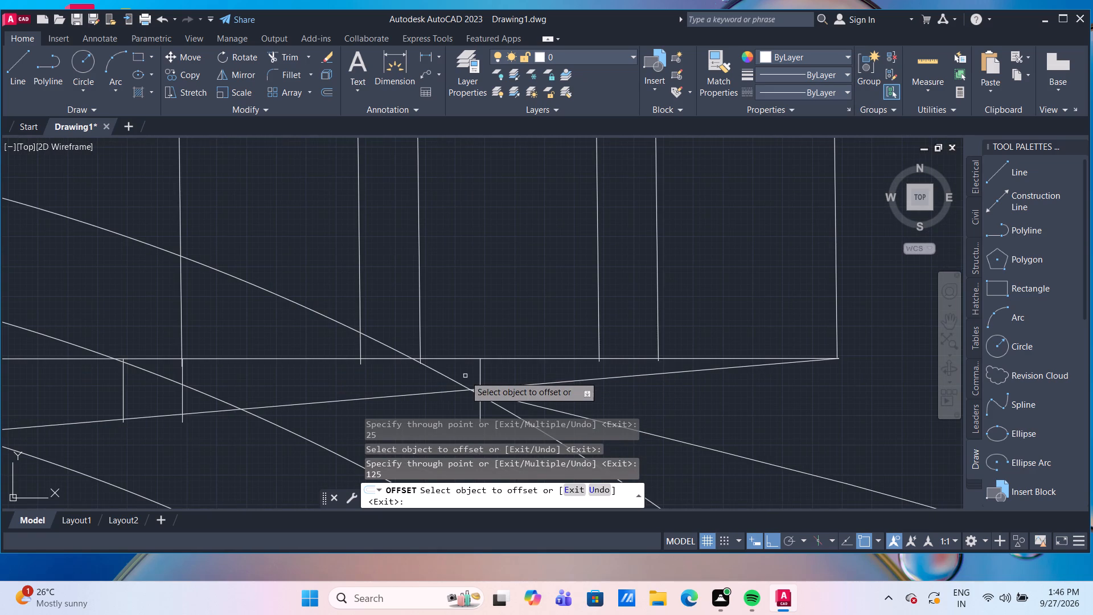
Offset the rightmost short vertical marker 25 to its right.
{"action": "left_click", "coordinate": [480, 375]}
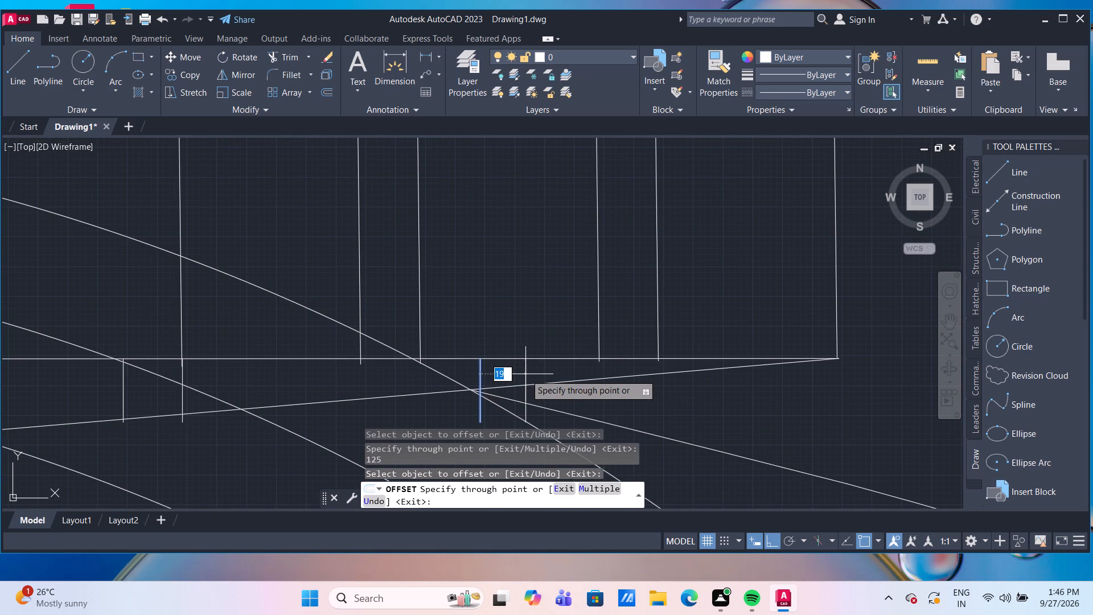
{"action": "type", "text": "25"}
{"action": "key", "text": "Return"}
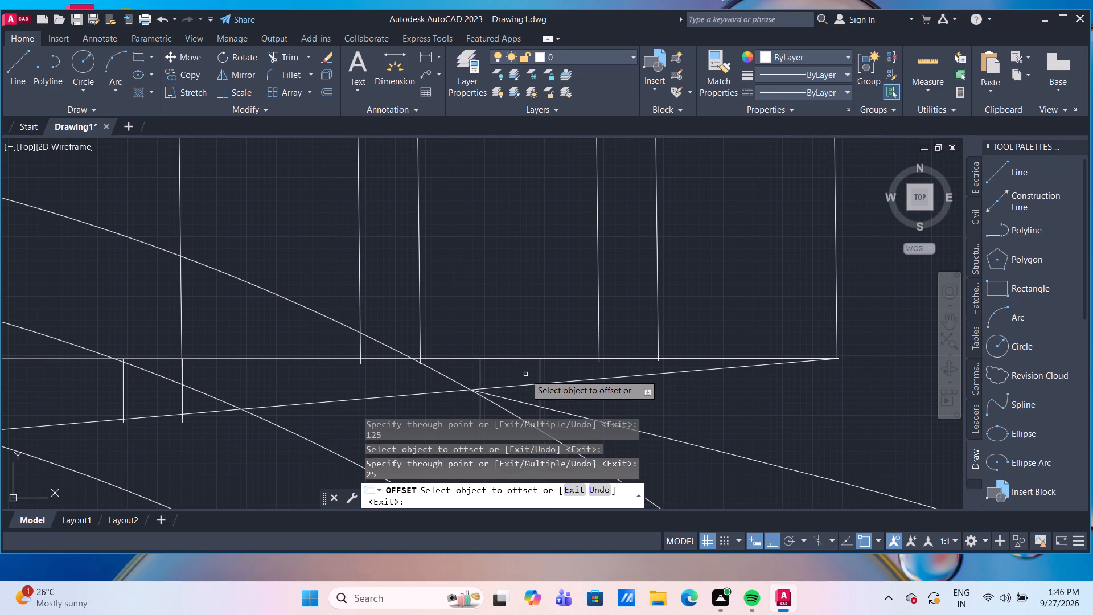
{"action": "key", "text": "Escape"}
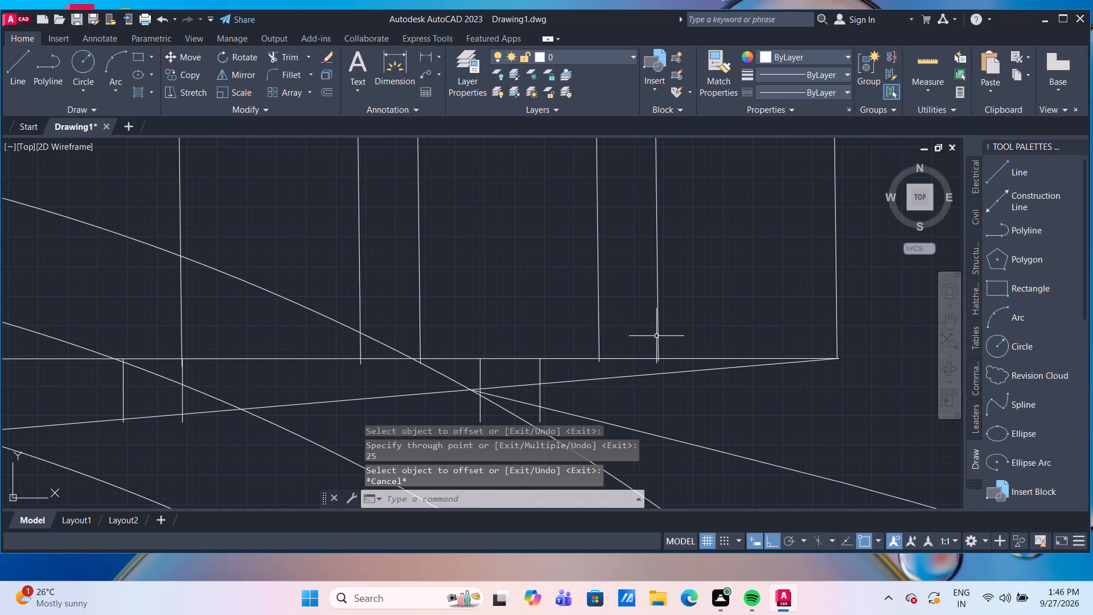
Stretch the lower ends of the two string lines nearest the neck's right edge onto the rightmost pair of vertical markers.
{"action": "left_click", "coordinate": [599, 333]}
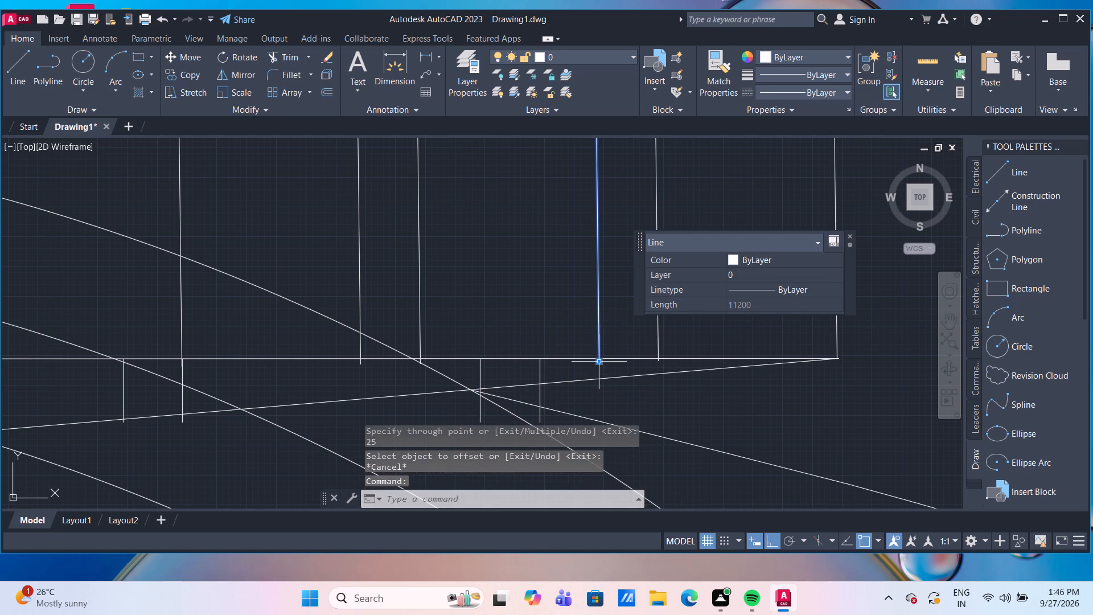
{"action": "left_click", "coordinate": [600, 361]}
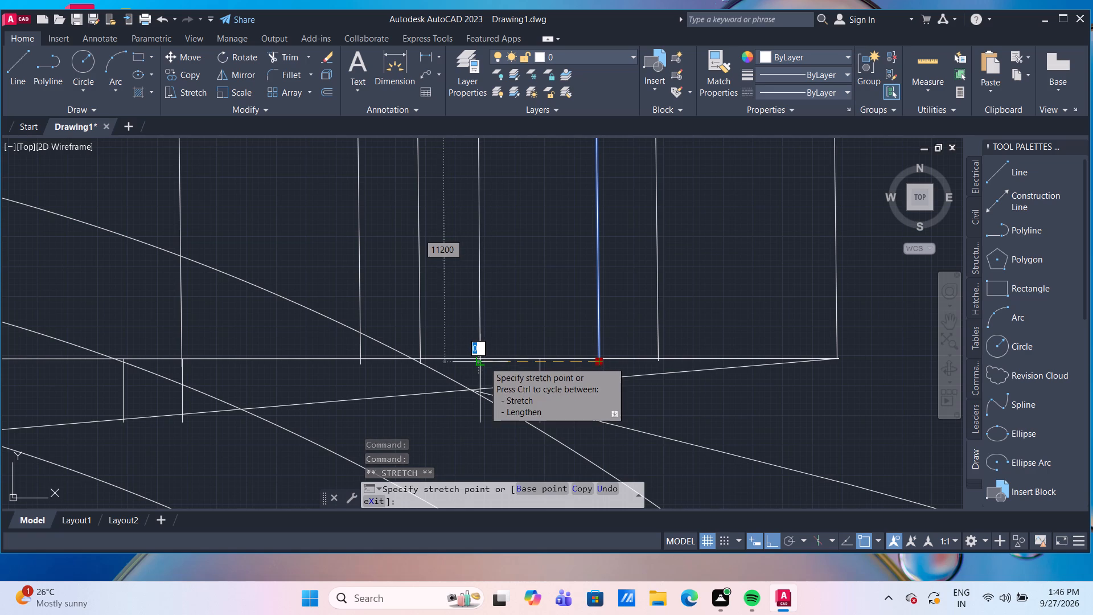
{"action": "left_click", "coordinate": [484, 362]}
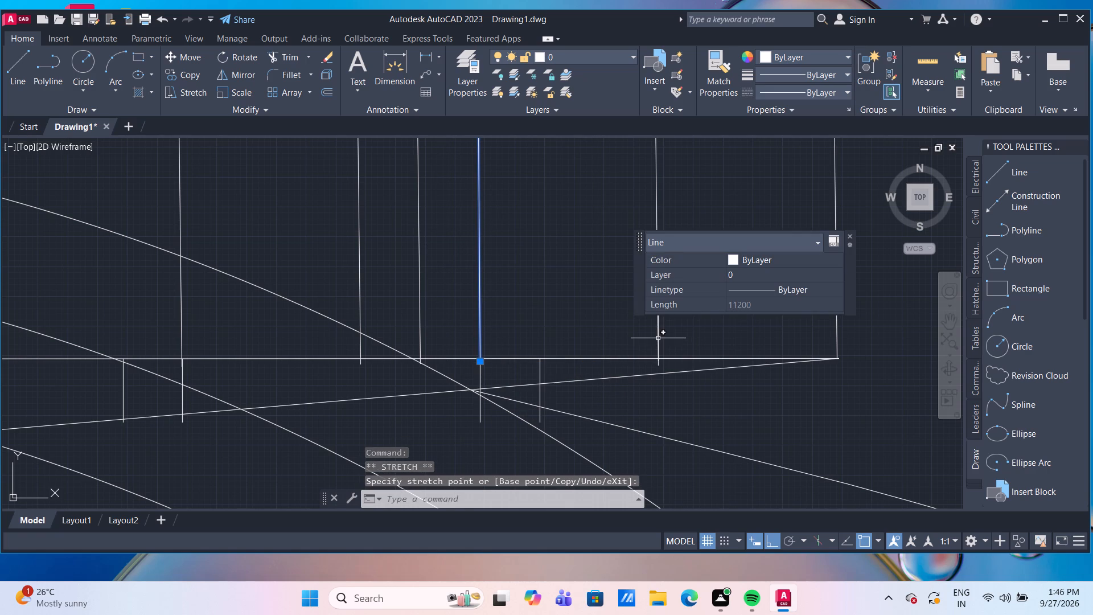
{"action": "left_click", "coordinate": [658, 338]}
{"action": "left_click", "coordinate": [660, 361]}
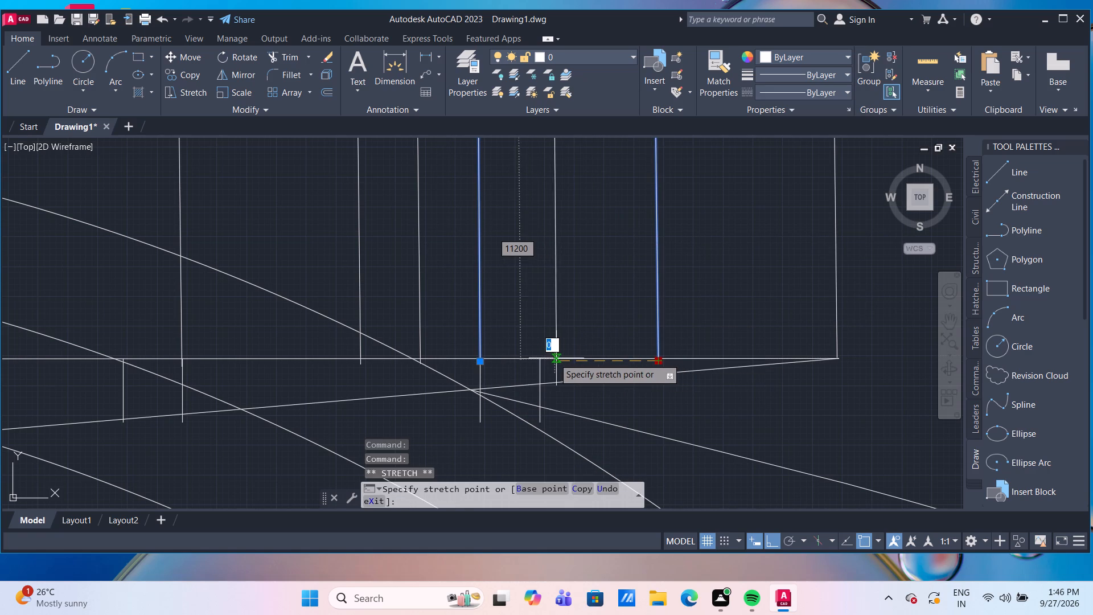
{"action": "left_click", "coordinate": [541, 365]}
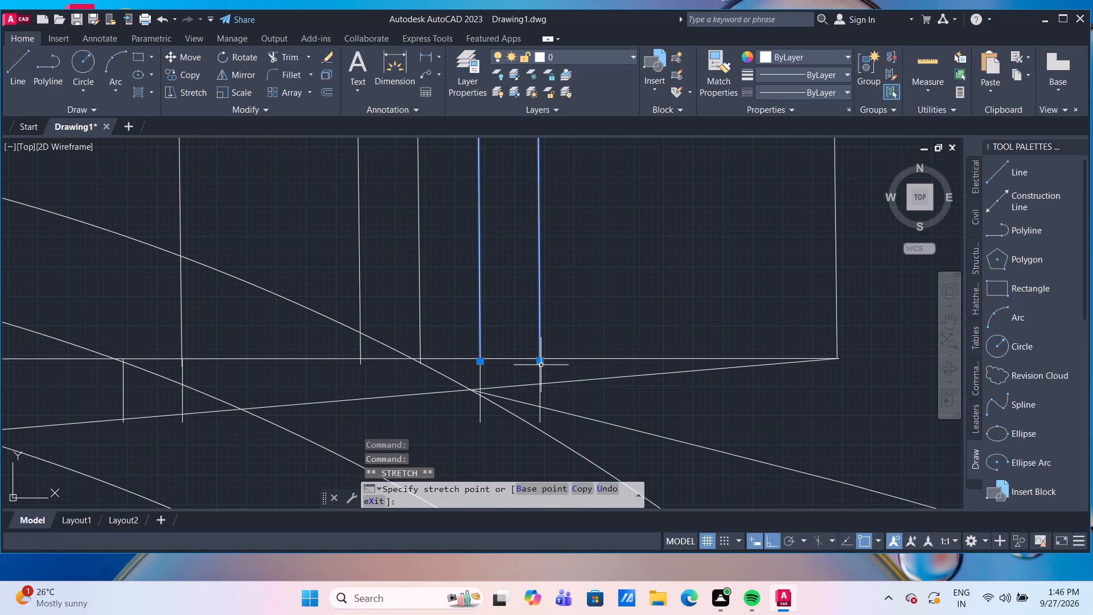
Stretch the lower end of the second string line right of centre onto the upper end of the first marker pair's right marker.
{"action": "middle_click_drag", "start_coordinate": [359, 342], "coordinate": [383, 347]}
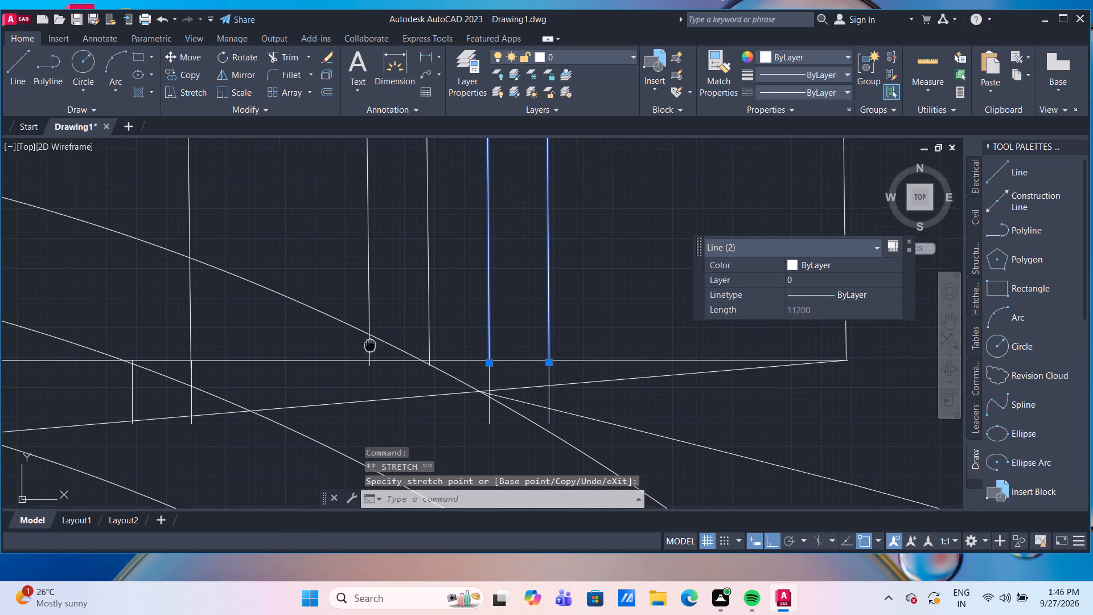
{"action": "middle_click_drag", "start_coordinate": [383, 347], "coordinate": [458, 349]}
{"action": "scroll", "coordinate": [458, 349], "scroll_direction": "down", "scroll_amount": 3}
{"action": "scroll", "coordinate": [382, 337], "scroll_direction": "up", "scroll_amount": 1}
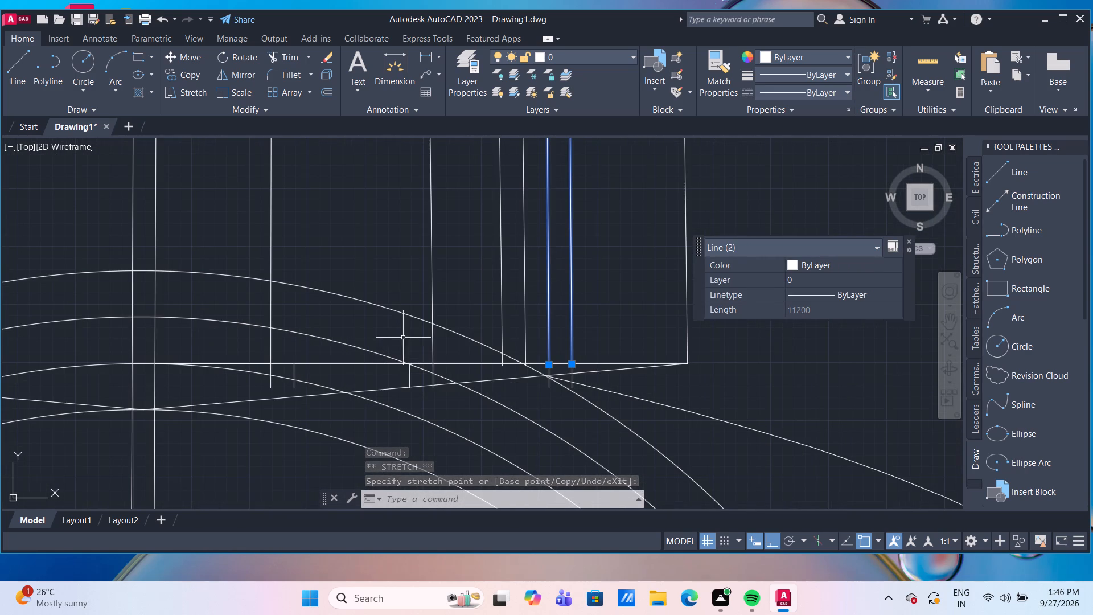
{"action": "left_click", "coordinate": [432, 347]}
{"action": "left_click", "coordinate": [433, 368]}
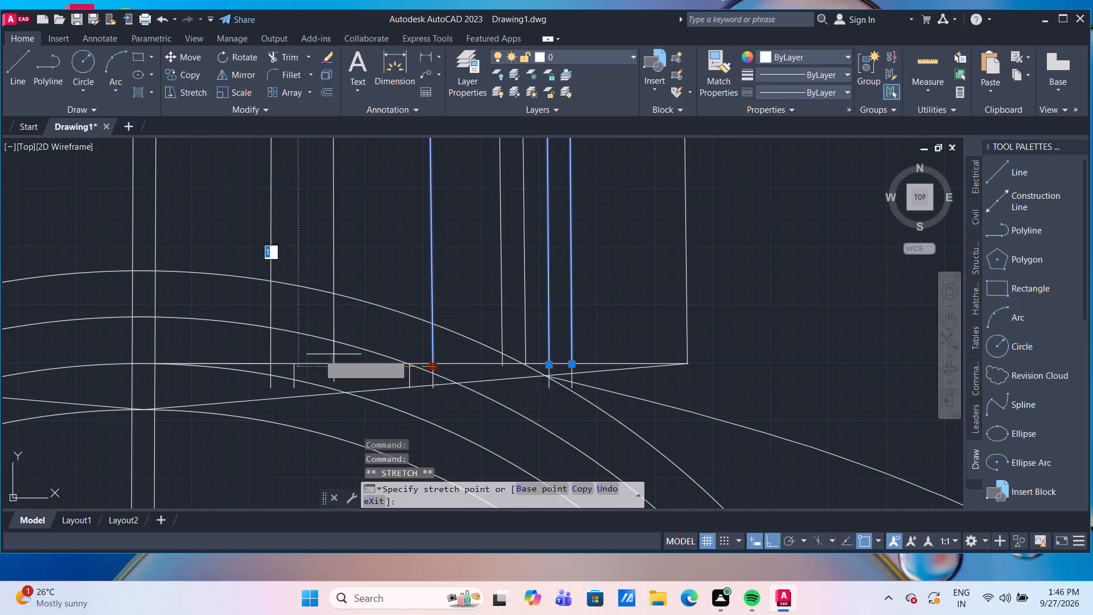
{"action": "left_click", "coordinate": [298, 370]}
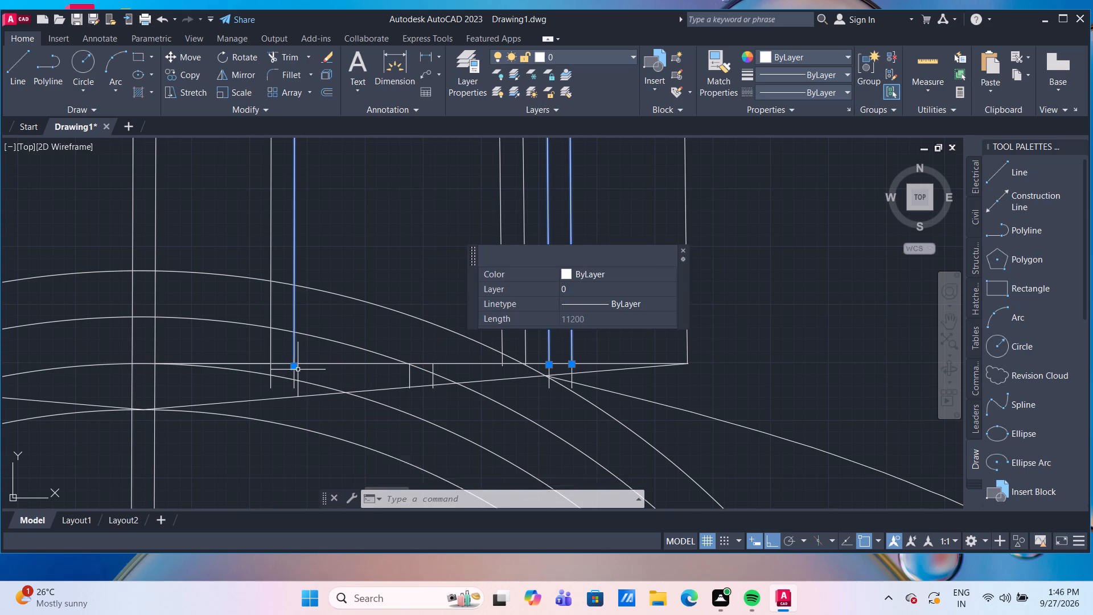
{"action": "scroll", "coordinate": [318, 365], "scroll_direction": "up", "scroll_amount": 4}
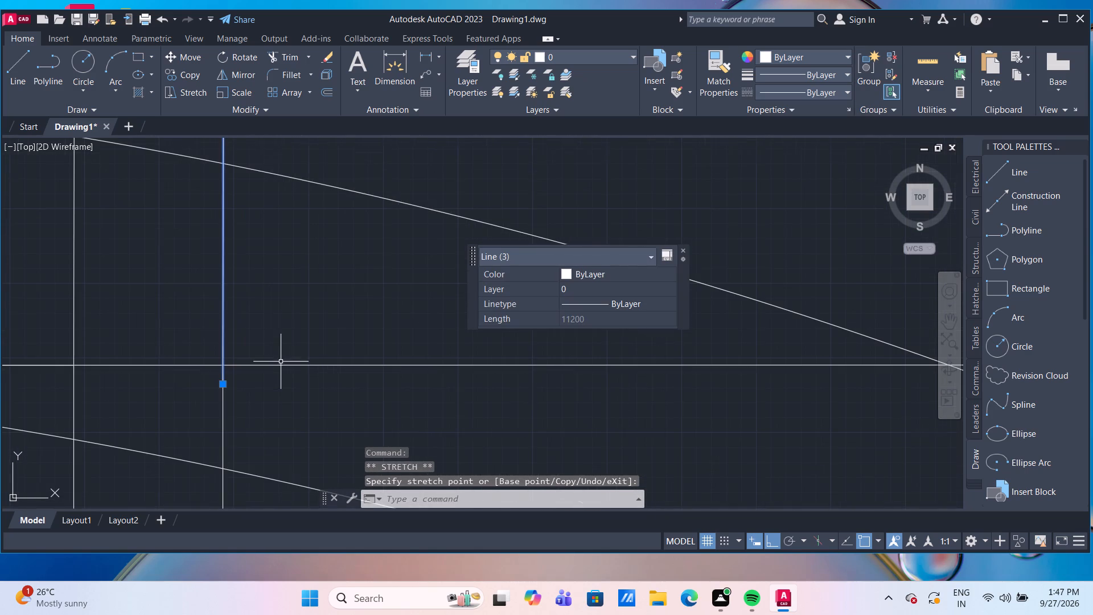
{"action": "left_click", "coordinate": [222, 386]}
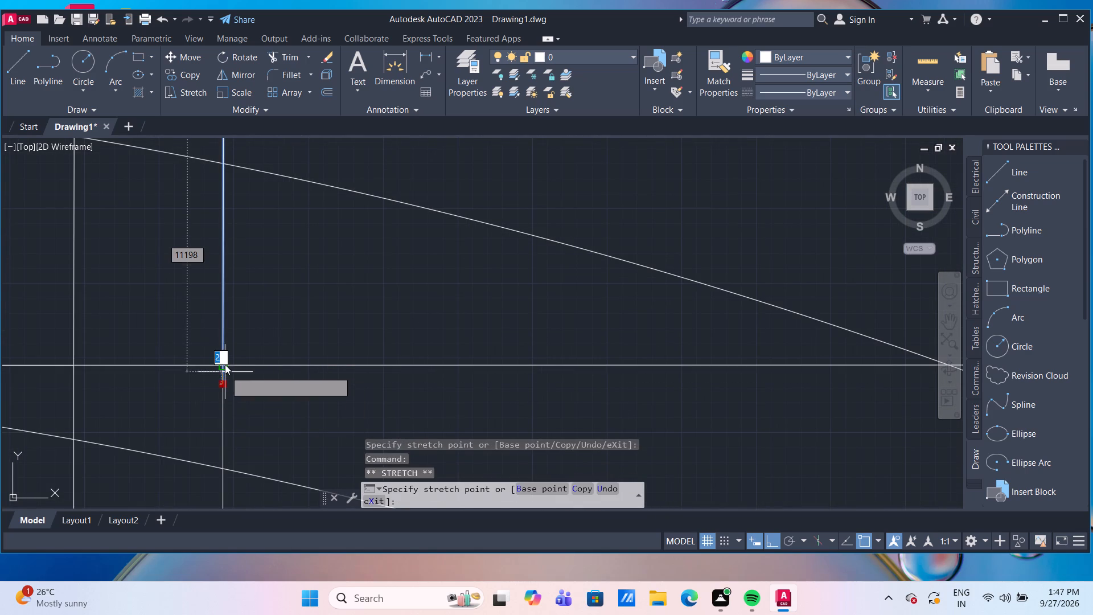
{"action": "left_click", "coordinate": [223, 367]}
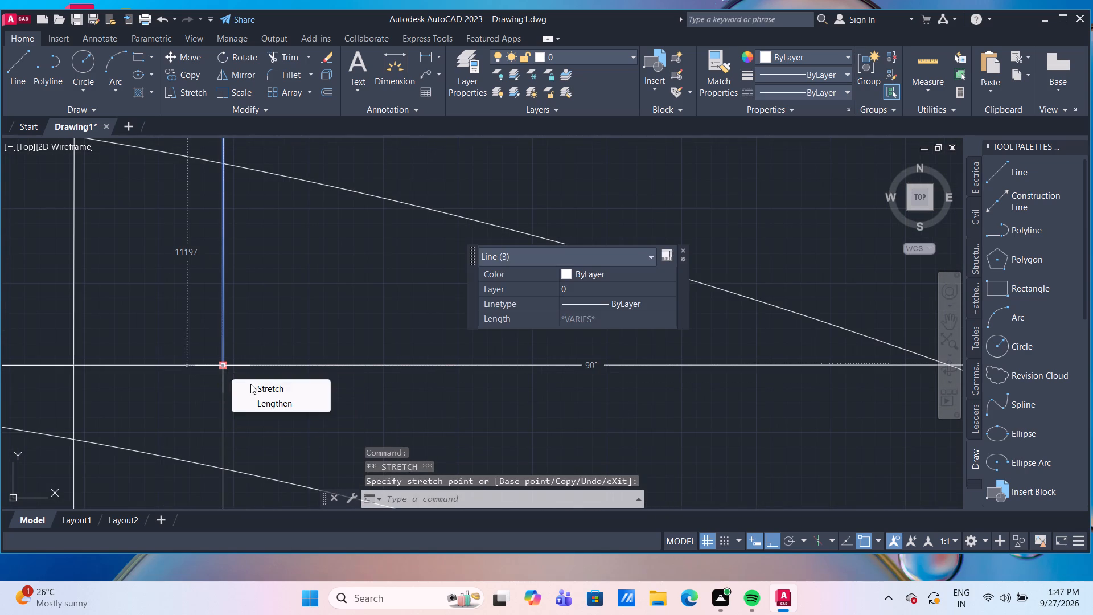
Stretch the lower end of the third string line right of centre onto the upper end of the middle pair's left marker.
{"action": "scroll", "coordinate": [250, 384], "scroll_direction": "down", "scroll_amount": 3}
{"action": "scroll", "coordinate": [606, 389], "scroll_direction": "down", "scroll_amount": 2}
{"action": "middle_click_drag", "start_coordinate": [683, 384], "coordinate": [442, 424]}
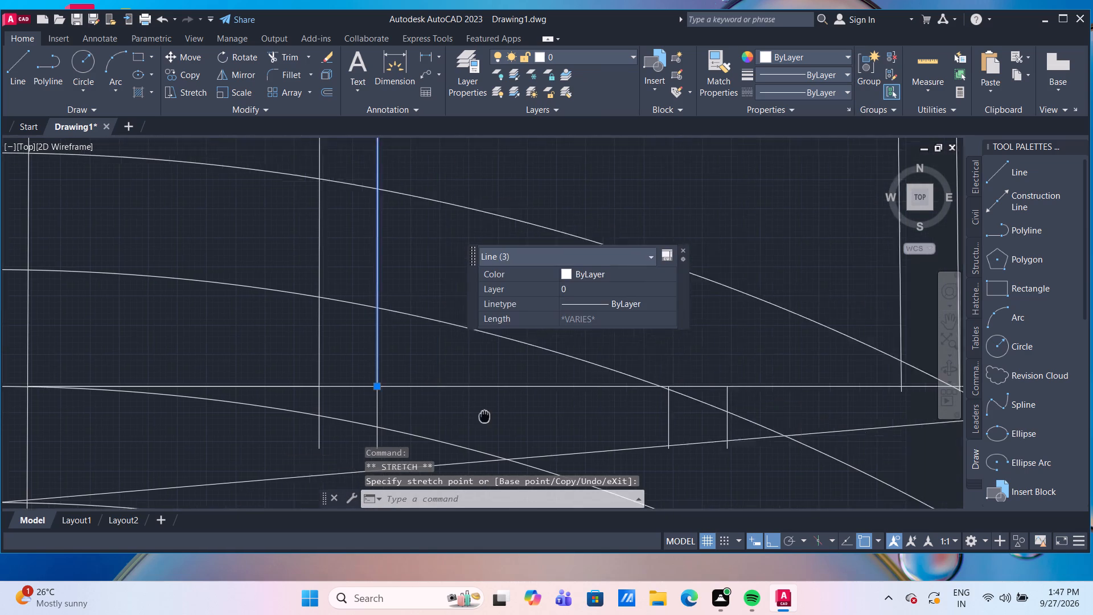
{"action": "middle_click_drag", "start_coordinate": [442, 424], "coordinate": [376, 436]}
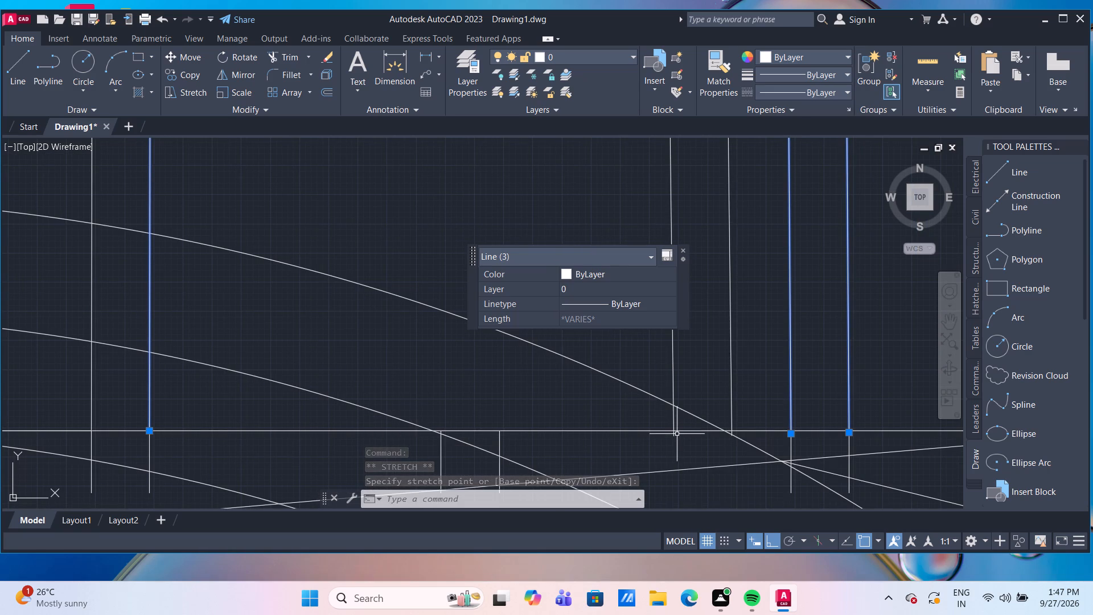
{"action": "left_click", "coordinate": [675, 433]}
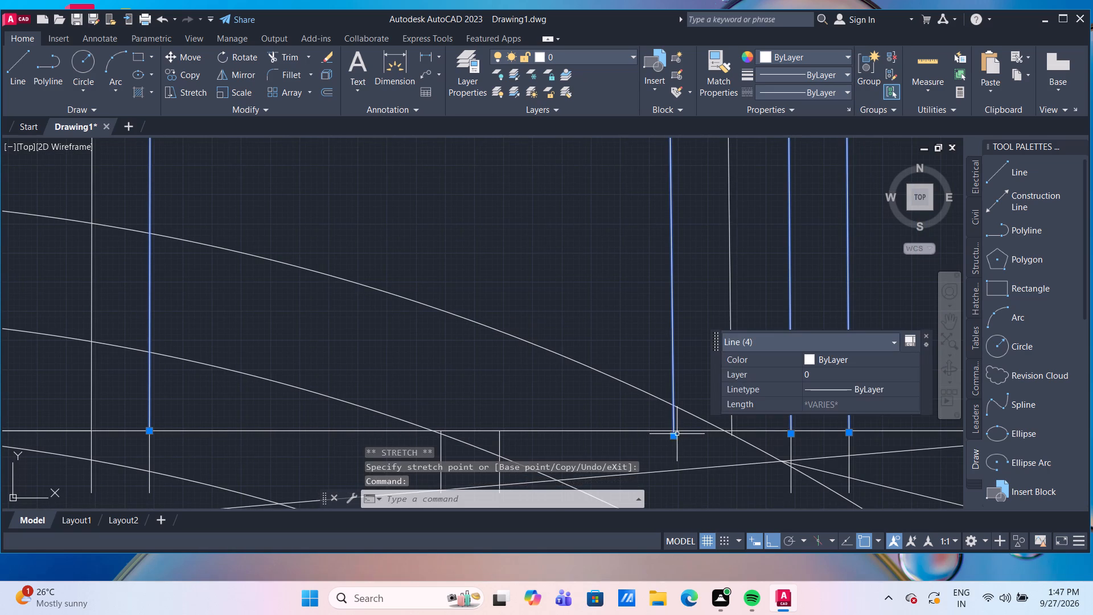
{"action": "left_click", "coordinate": [671, 438]}
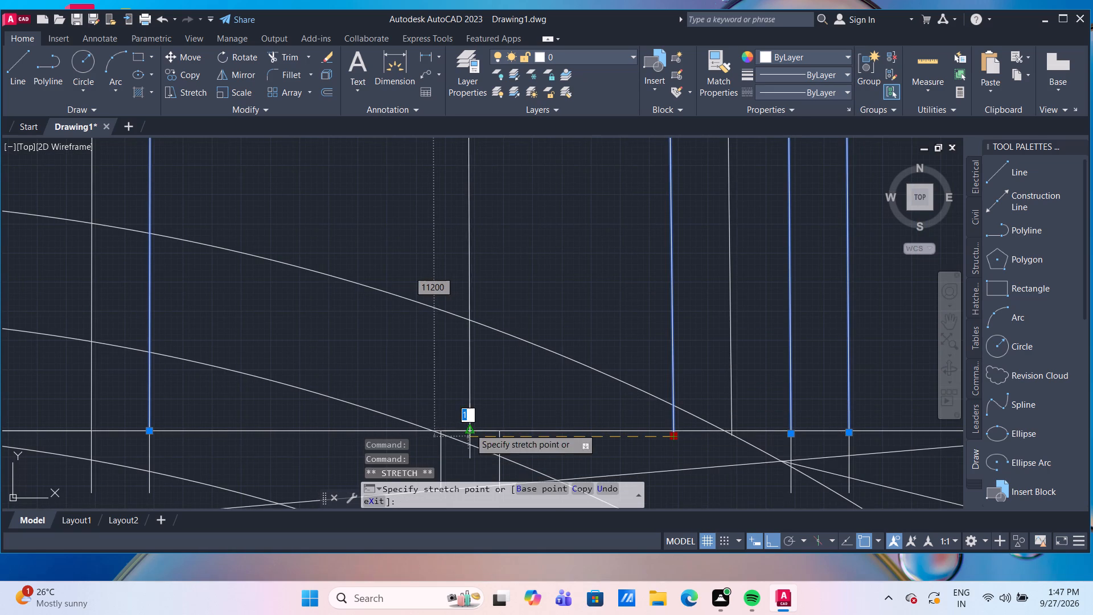
{"action": "scroll", "coordinate": [470, 428], "scroll_direction": "up", "scroll_amount": 2}
{"action": "middle_click_drag", "start_coordinate": [430, 399], "coordinate": [438, 340]}
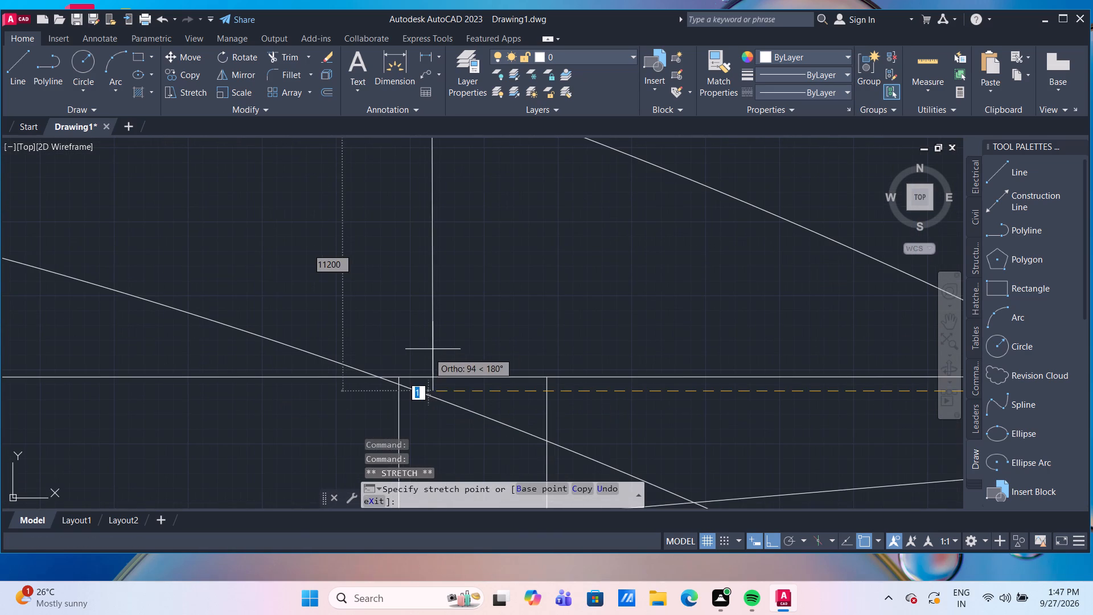
{"action": "left_click", "coordinate": [400, 375]}
{"action": "scroll", "coordinate": [526, 335], "scroll_direction": "down", "scroll_amount": 3}
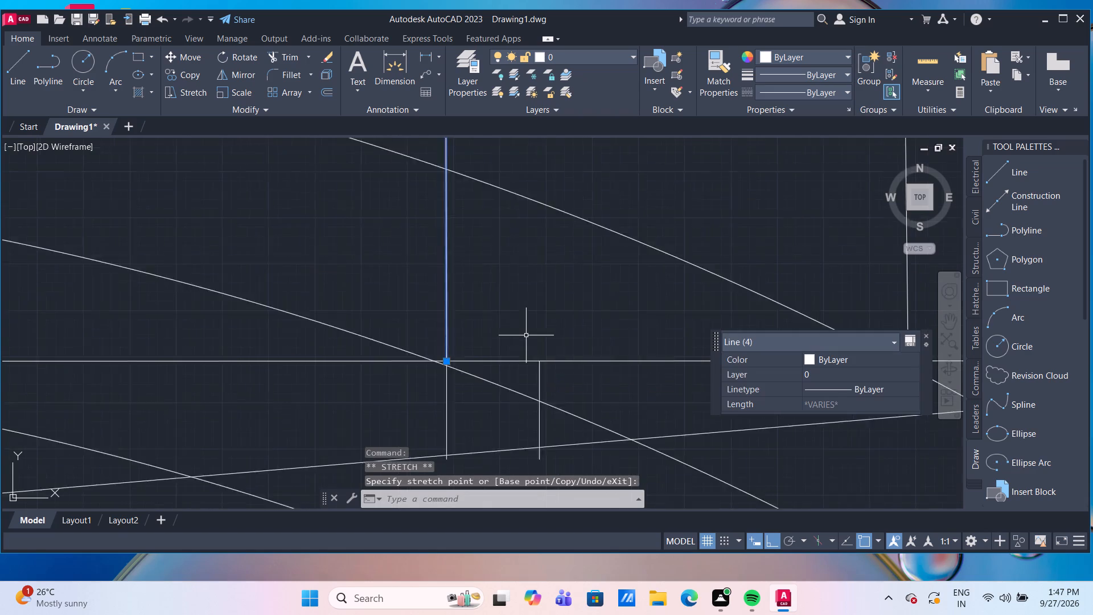
Stretch the lower end of the fourth string line right of centre onto the middle pair's right marker, and clear the selection.
{"action": "middle_click_drag", "start_coordinate": [660, 306], "coordinate": [520, 328]}
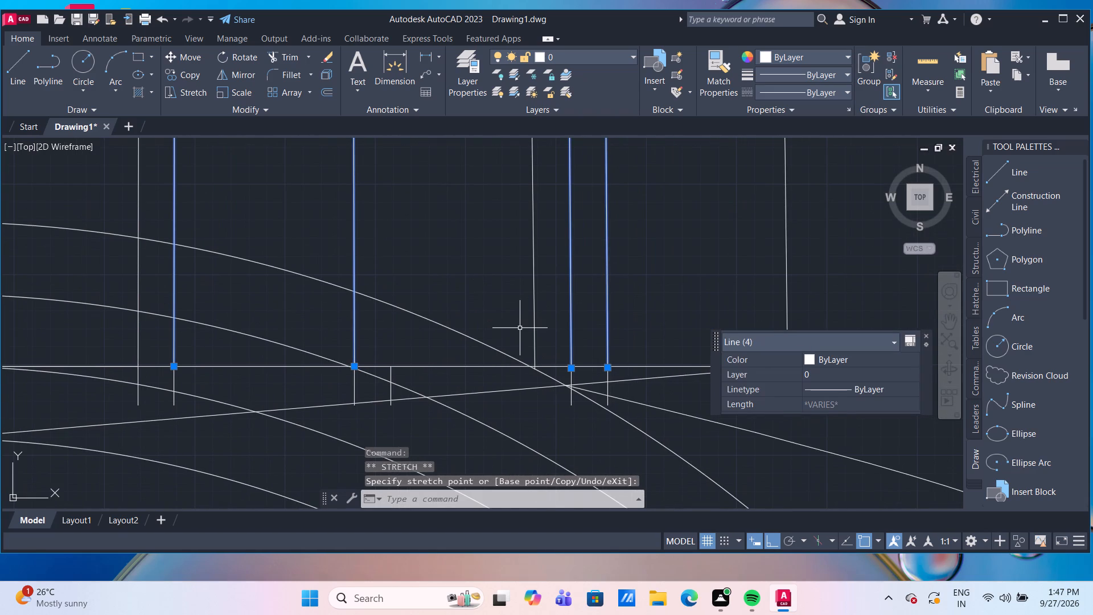
{"action": "scroll", "coordinate": [534, 350], "scroll_direction": "up", "scroll_amount": 2}
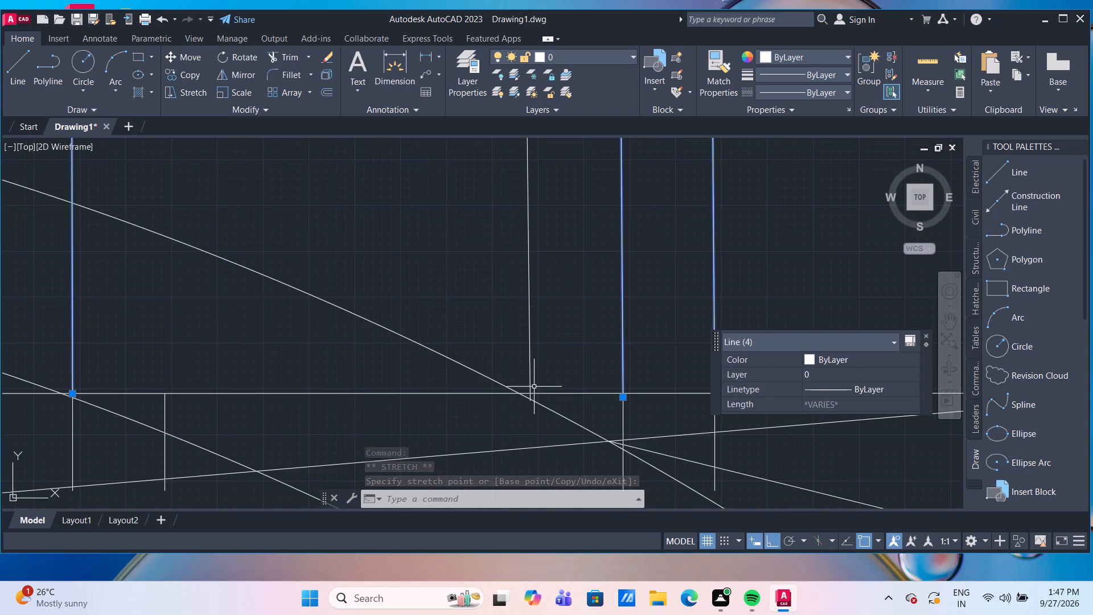
{"action": "scroll", "coordinate": [534, 389], "scroll_direction": "up", "scroll_amount": 3}
{"action": "scroll", "coordinate": [513, 436], "scroll_direction": "up", "scroll_amount": 2}
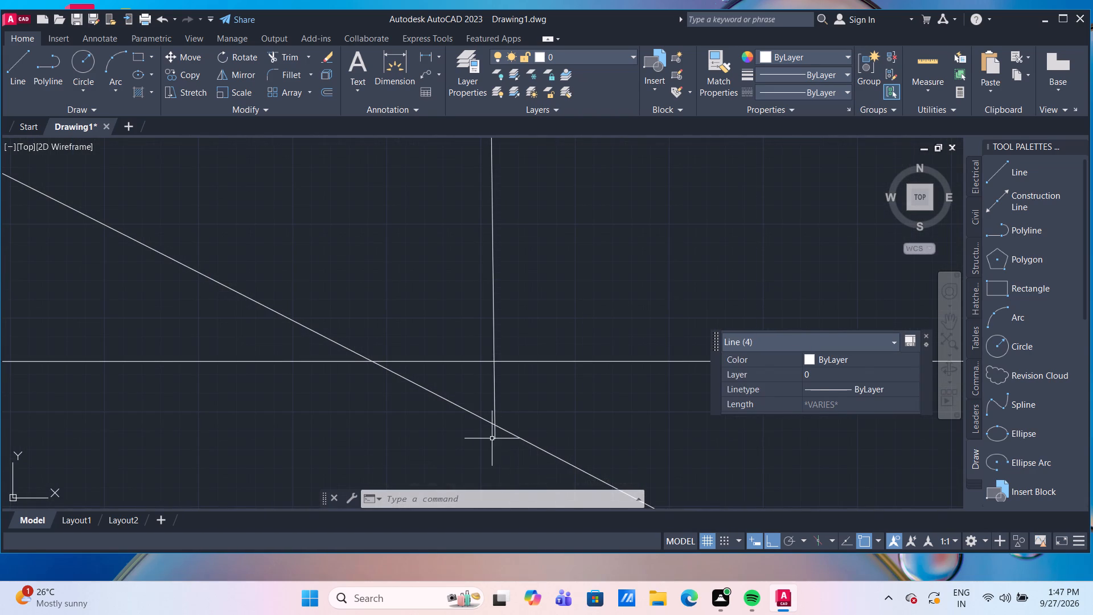
{"action": "left_click", "coordinate": [496, 437]}
{"action": "left_click", "coordinate": [496, 437]}
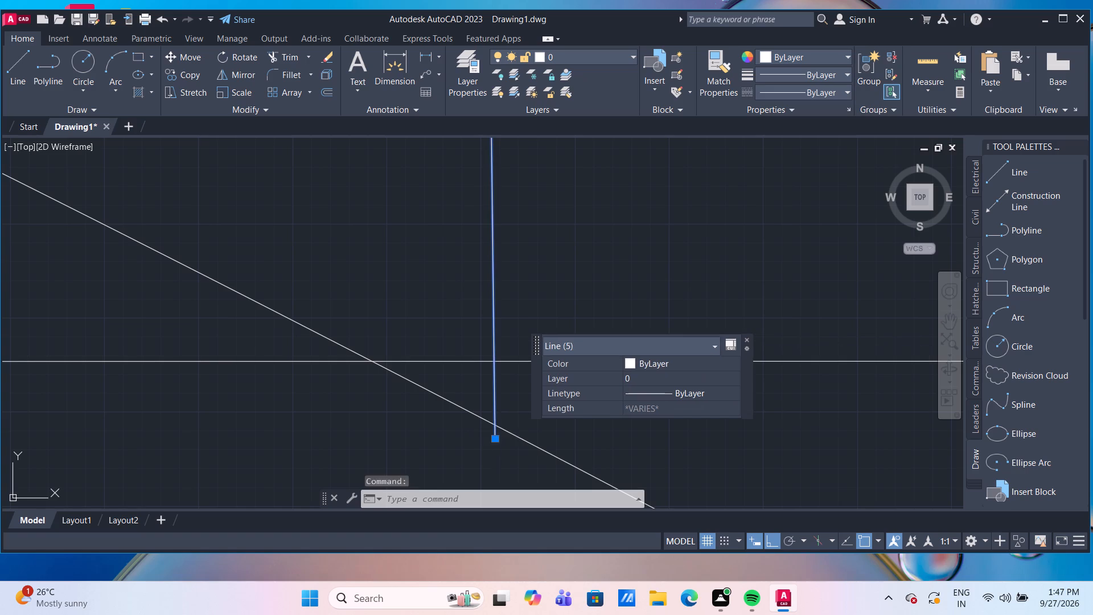
{"action": "scroll", "coordinate": [339, 391], "scroll_direction": "down", "scroll_amount": 3}
{"action": "scroll", "coordinate": [259, 370], "scroll_direction": "down", "scroll_amount": 5}
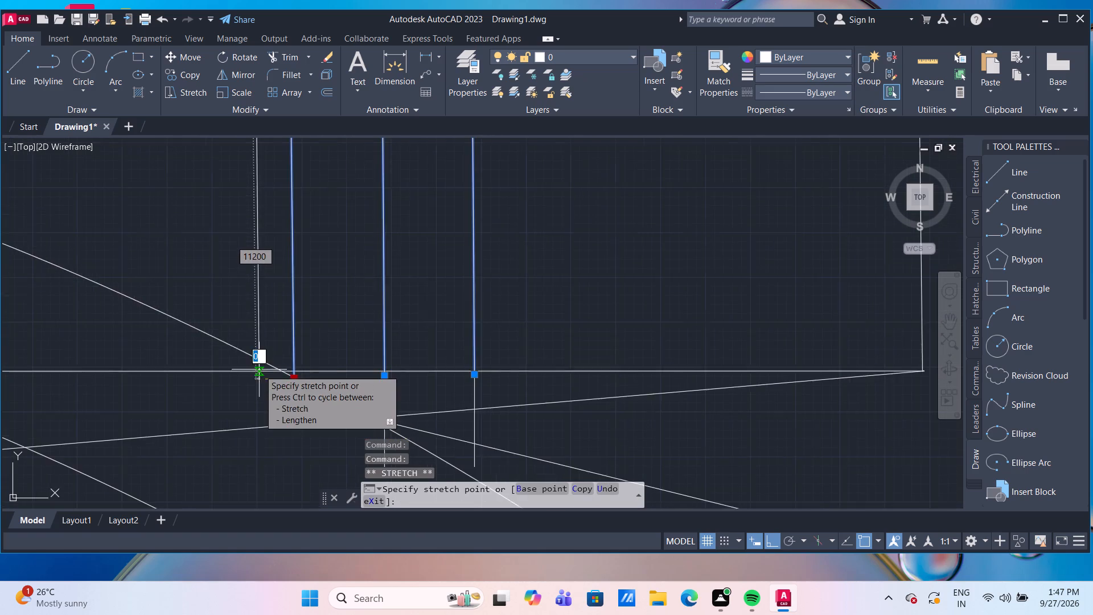
{"action": "middle_click_drag", "start_coordinate": [226, 368], "coordinate": [540, 346]}
{"action": "scroll", "coordinate": [541, 347], "scroll_direction": "down", "scroll_amount": 1}
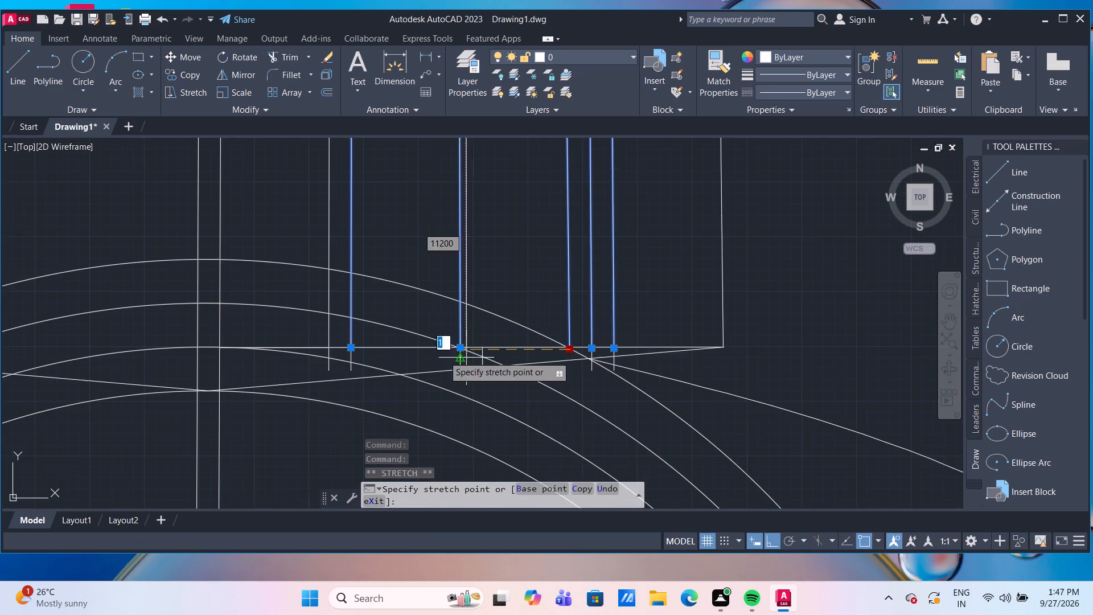
{"action": "scroll", "coordinate": [428, 356], "scroll_direction": "up", "scroll_amount": 5}
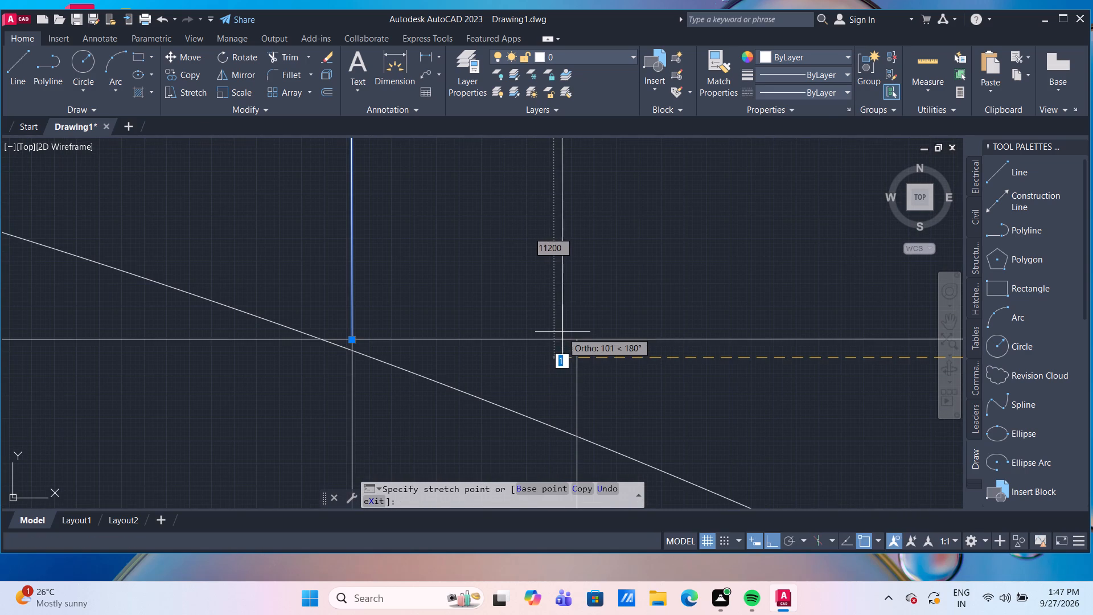
{"action": "left_click", "coordinate": [576, 338]}
{"action": "scroll", "coordinate": [576, 338], "scroll_direction": "down", "scroll_amount": 4}
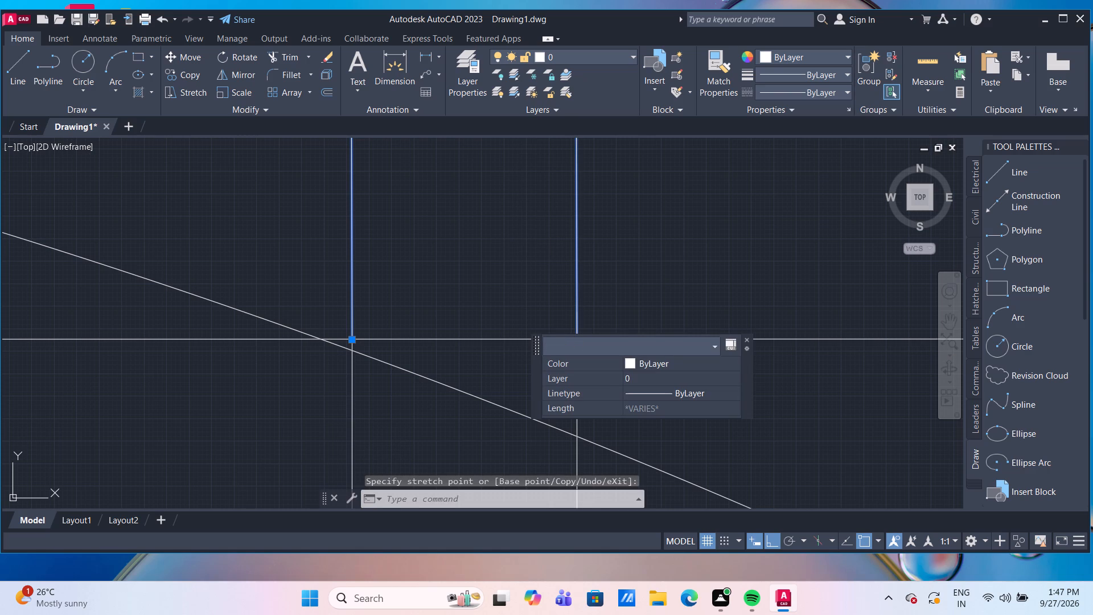
{"action": "scroll", "coordinate": [470, 257], "scroll_direction": "down", "scroll_amount": 7}
{"action": "scroll", "coordinate": [639, 247], "scroll_direction": "down", "scroll_amount": 1}
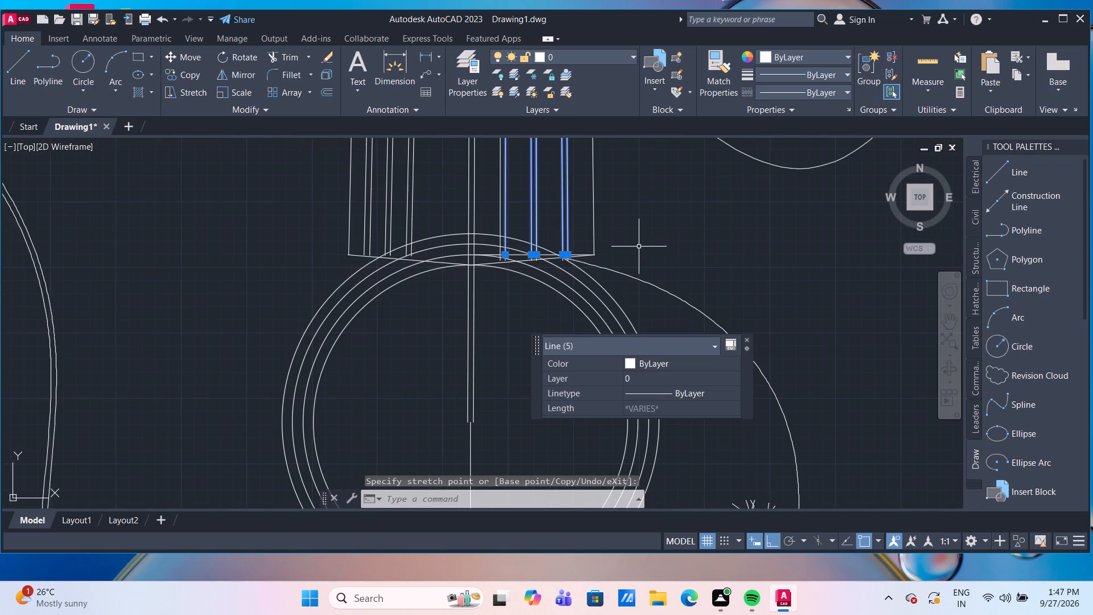
{"action": "middle_click_drag", "start_coordinate": [639, 247], "coordinate": [648, 337]}
{"action": "scroll", "coordinate": [640, 246], "scroll_direction": "down", "scroll_amount": 1}
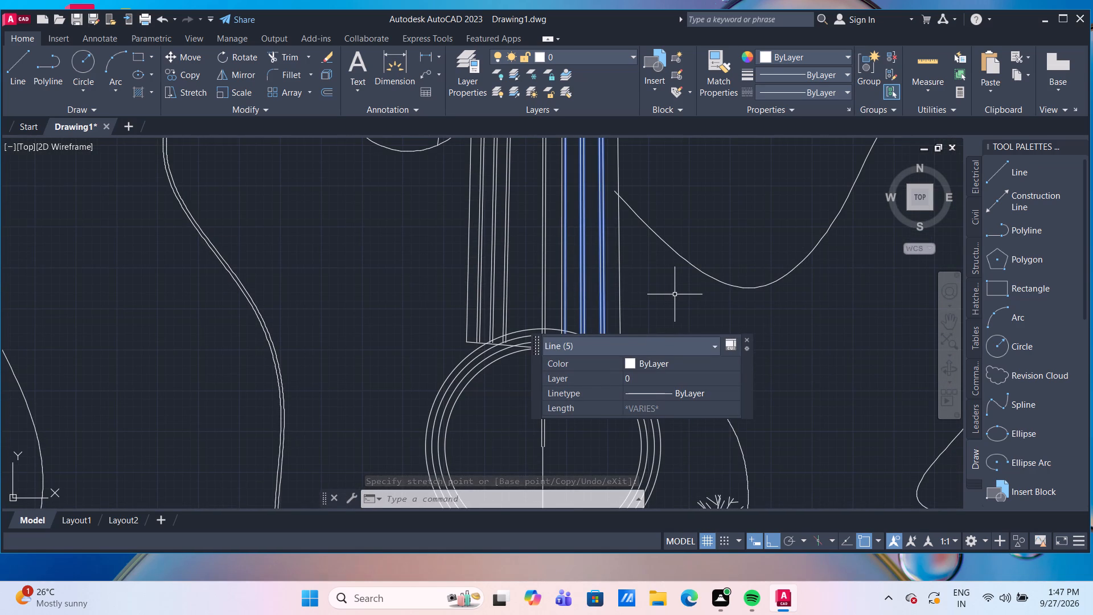
{"action": "key", "text": "Escape"}
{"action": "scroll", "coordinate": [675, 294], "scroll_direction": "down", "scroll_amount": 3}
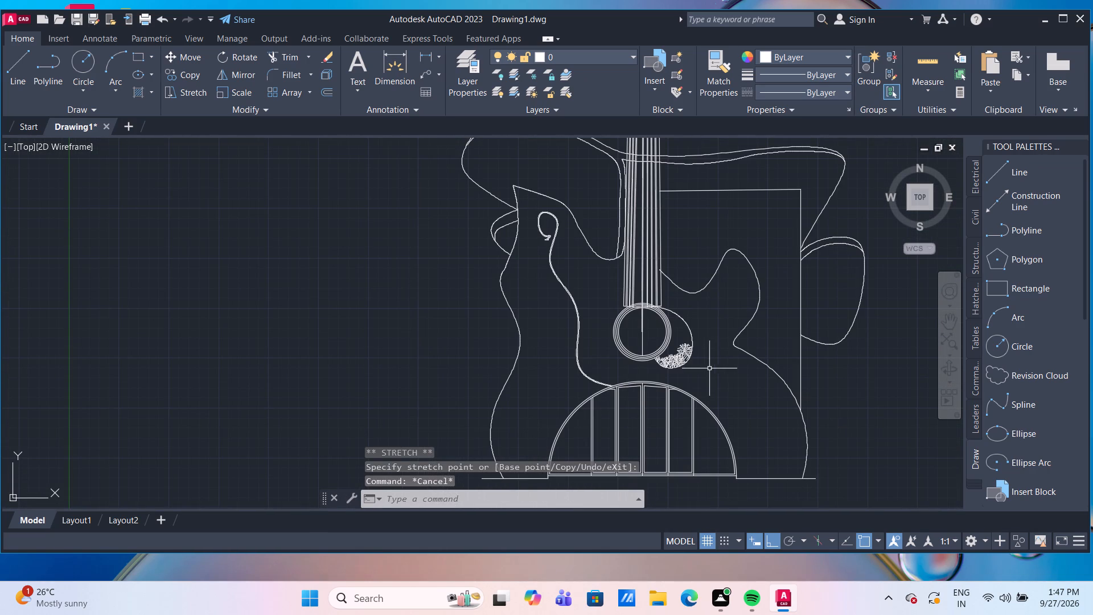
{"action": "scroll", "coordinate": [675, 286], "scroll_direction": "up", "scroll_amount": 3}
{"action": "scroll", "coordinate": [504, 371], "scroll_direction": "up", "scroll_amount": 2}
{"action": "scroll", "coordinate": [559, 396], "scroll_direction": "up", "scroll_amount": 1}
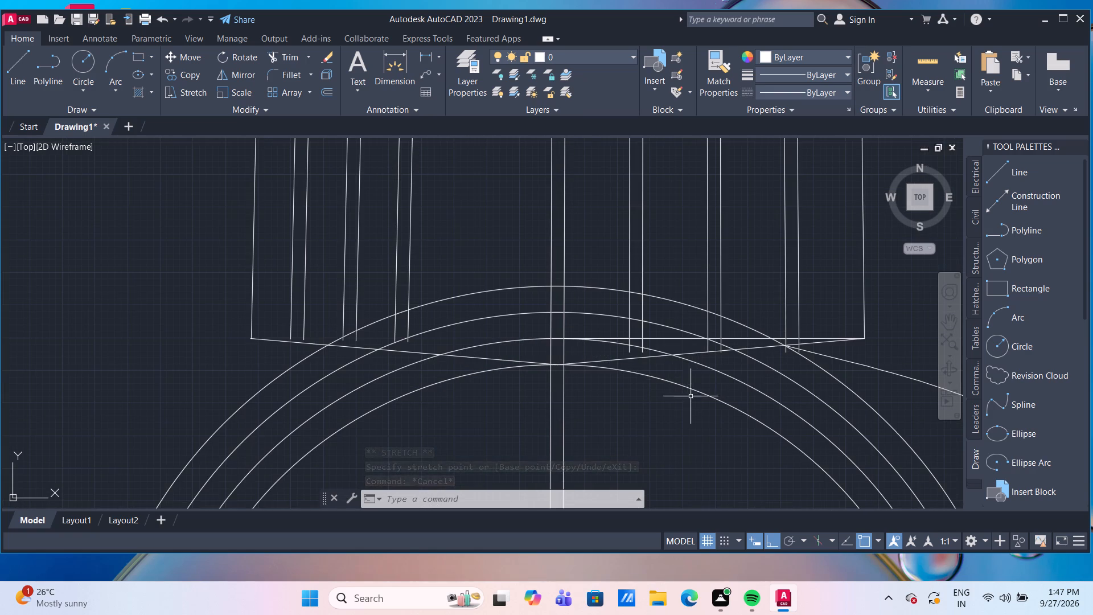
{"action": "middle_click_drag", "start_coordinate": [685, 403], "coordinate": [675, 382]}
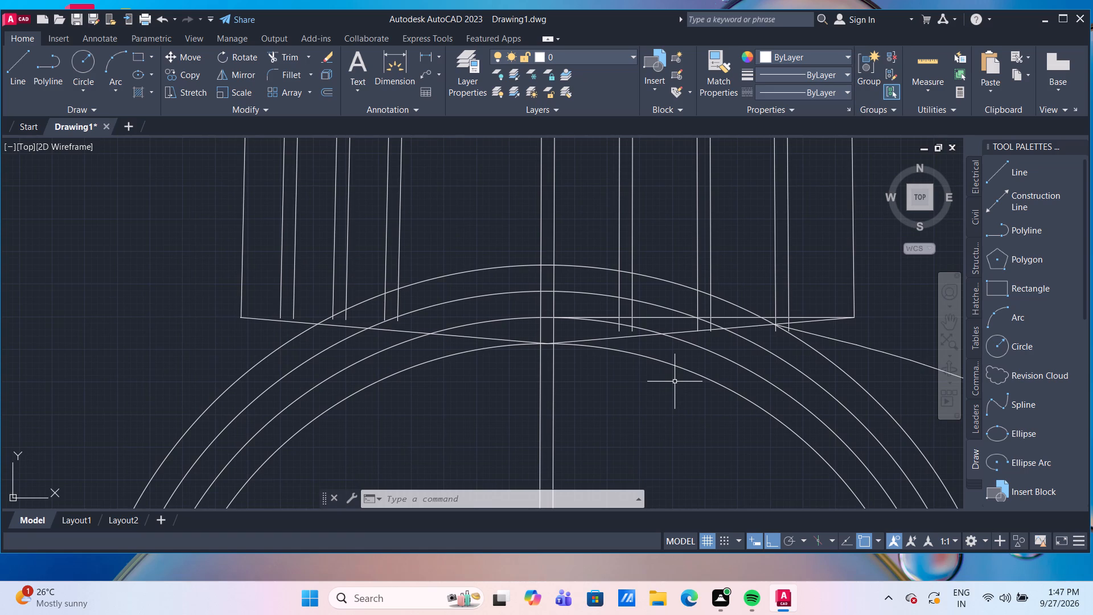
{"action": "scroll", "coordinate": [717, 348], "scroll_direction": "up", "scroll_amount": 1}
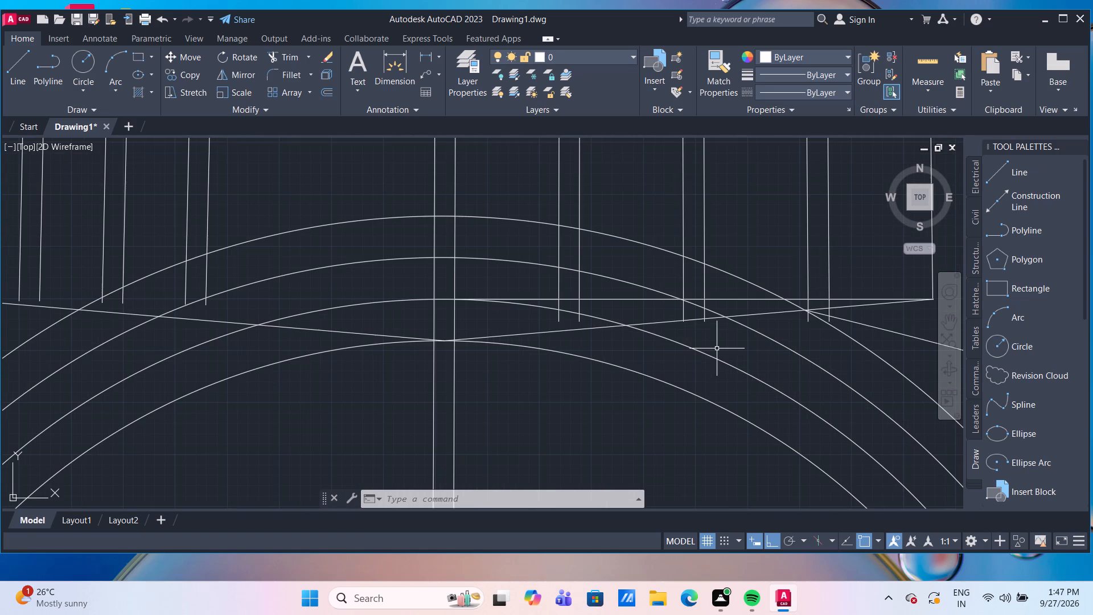
Stretch the inner end of the horizontal base line across to the neck's lower left corner, and clear the selection.
{"action": "scroll", "coordinate": [724, 345], "scroll_direction": "down", "scroll_amount": 1}
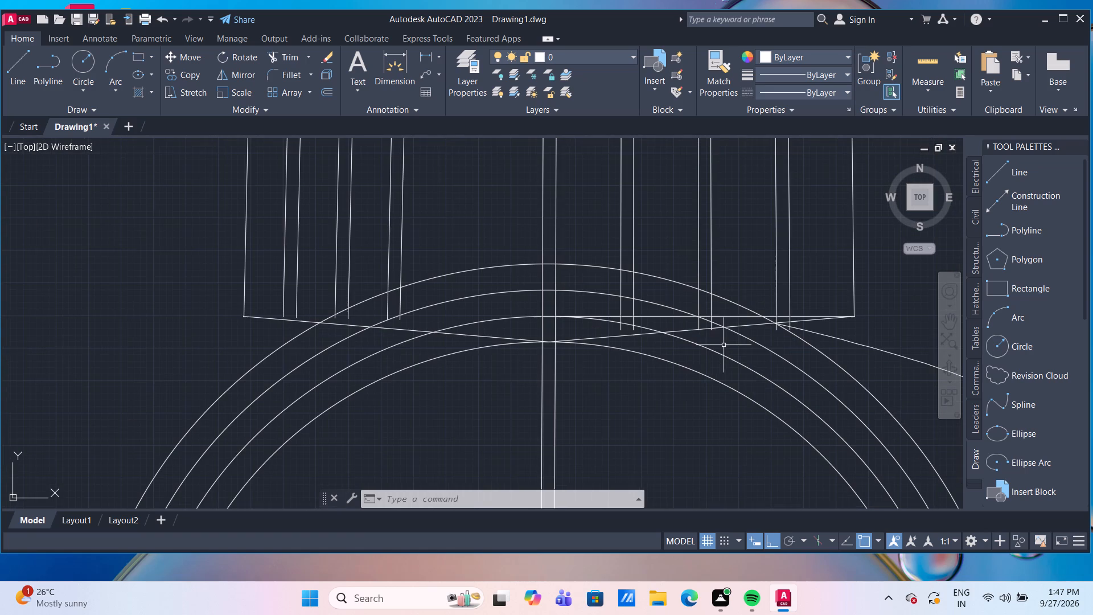
{"action": "scroll", "coordinate": [489, 332], "scroll_direction": "up", "scroll_amount": 1}
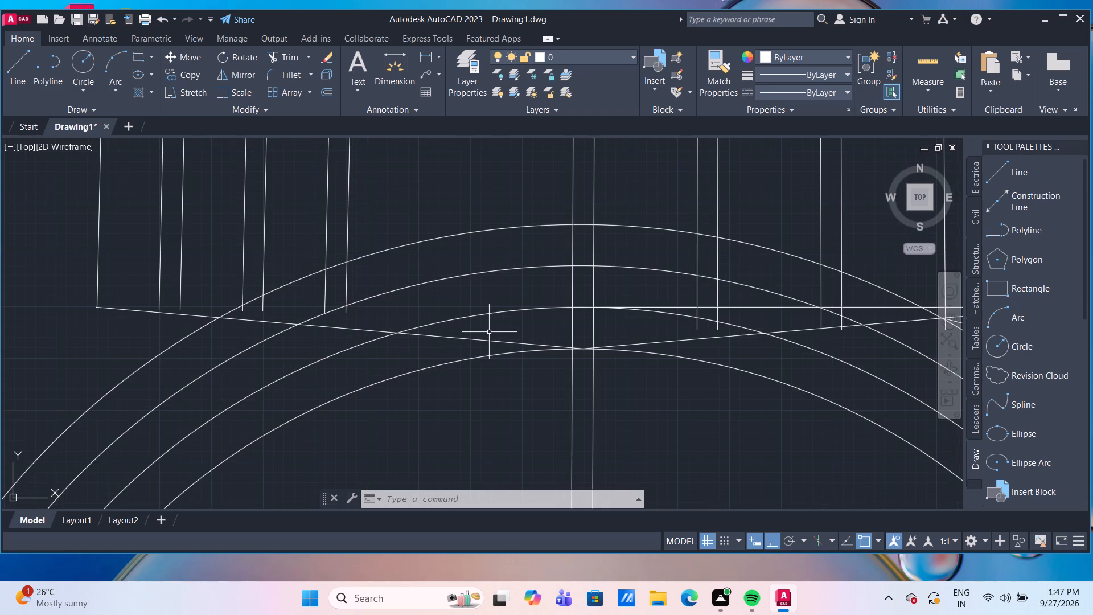
{"action": "scroll", "coordinate": [489, 332], "scroll_direction": "down", "scroll_amount": 1}
{"action": "scroll", "coordinate": [808, 310], "scroll_direction": "up", "scroll_amount": 2}
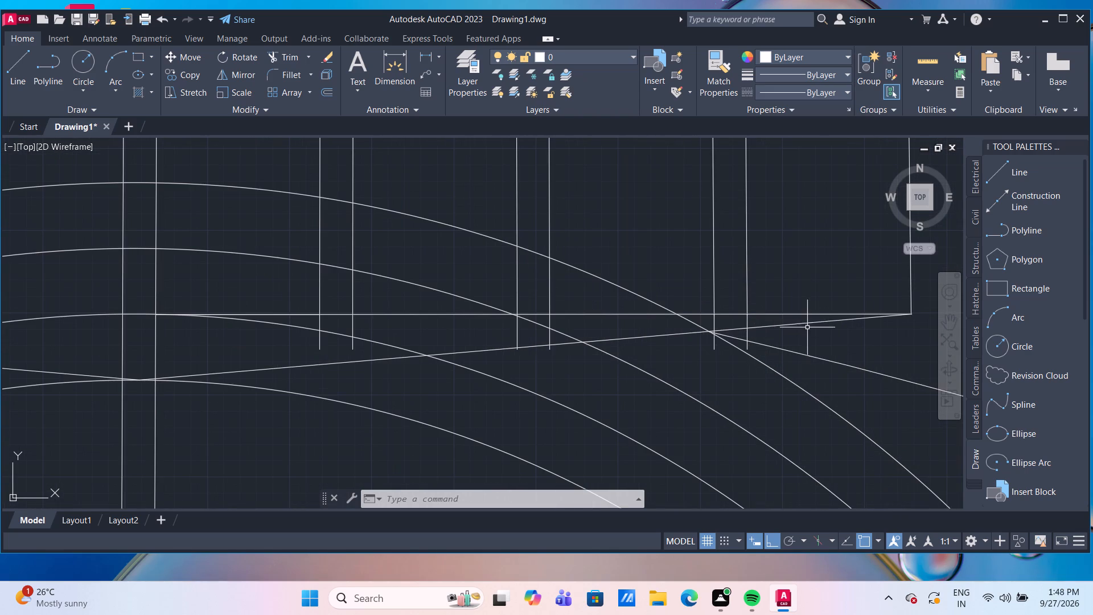
{"action": "left_click", "coordinate": [792, 315]}
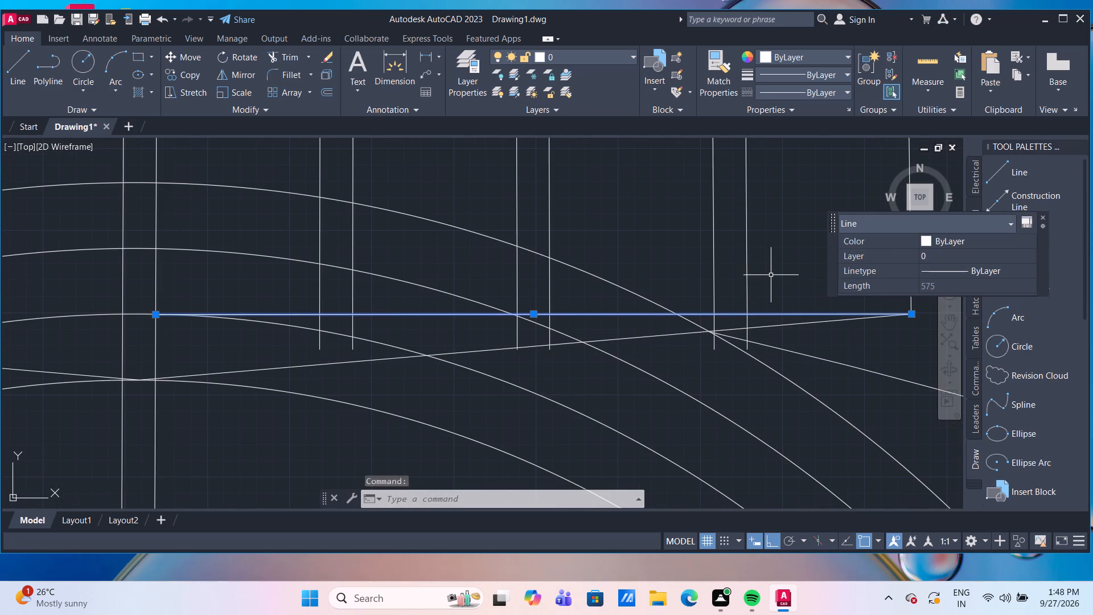
{"action": "scroll", "coordinate": [224, 321], "scroll_direction": "down", "scroll_amount": 3}
{"action": "scroll", "coordinate": [175, 301], "scroll_direction": "up", "scroll_amount": 2}
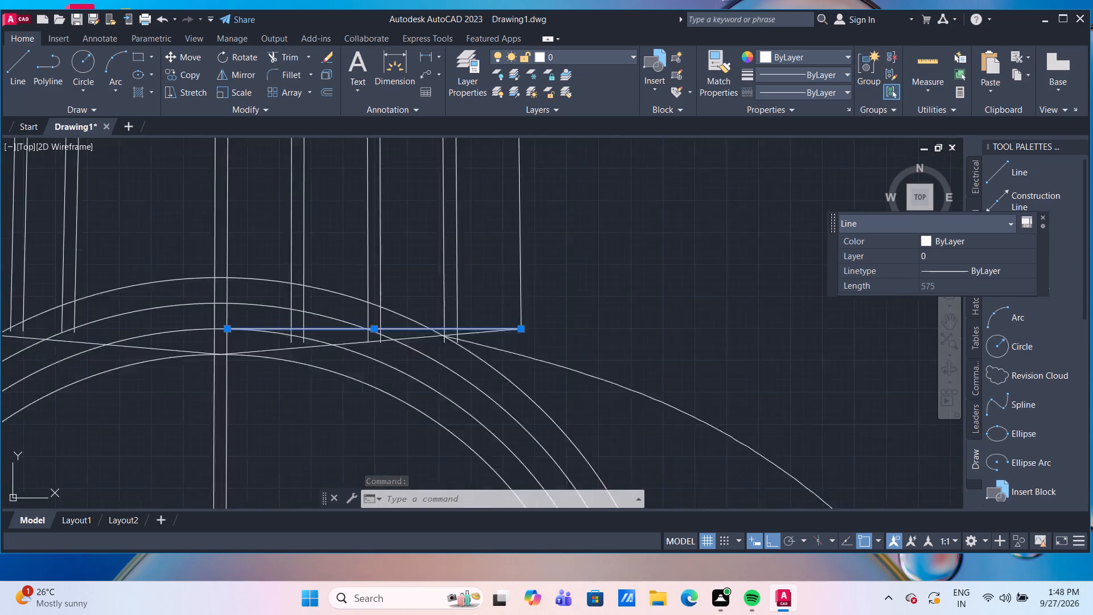
{"action": "middle_click_drag", "start_coordinate": [183, 307], "coordinate": [393, 308]}
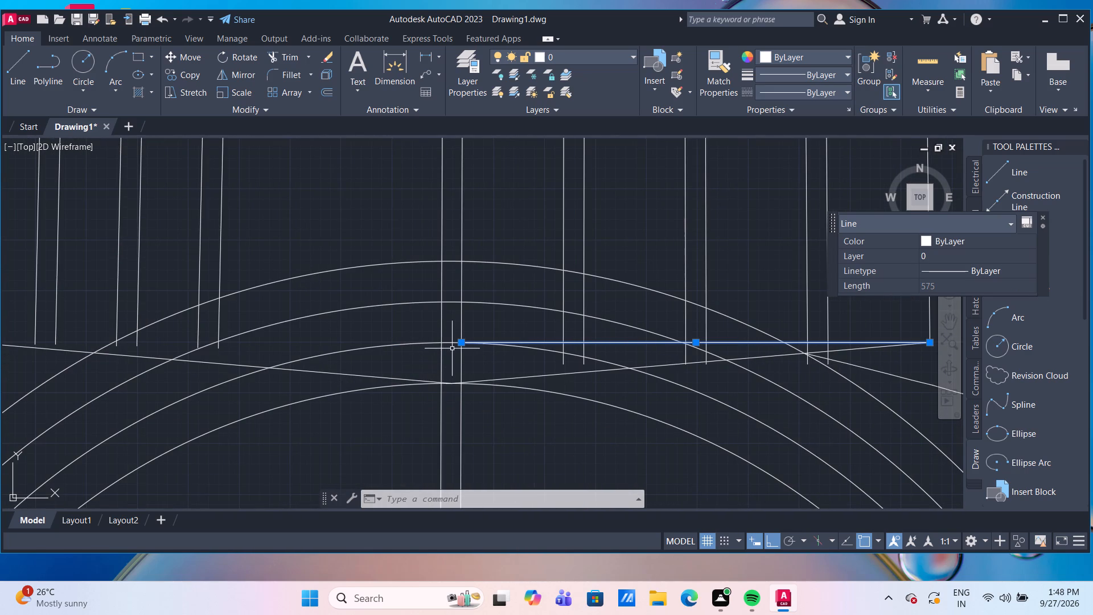
{"action": "left_click_drag", "start_coordinate": [460, 342], "coordinate": [442, 337]}
{"action": "scroll", "coordinate": [184, 335], "scroll_direction": "down", "scroll_amount": 3}
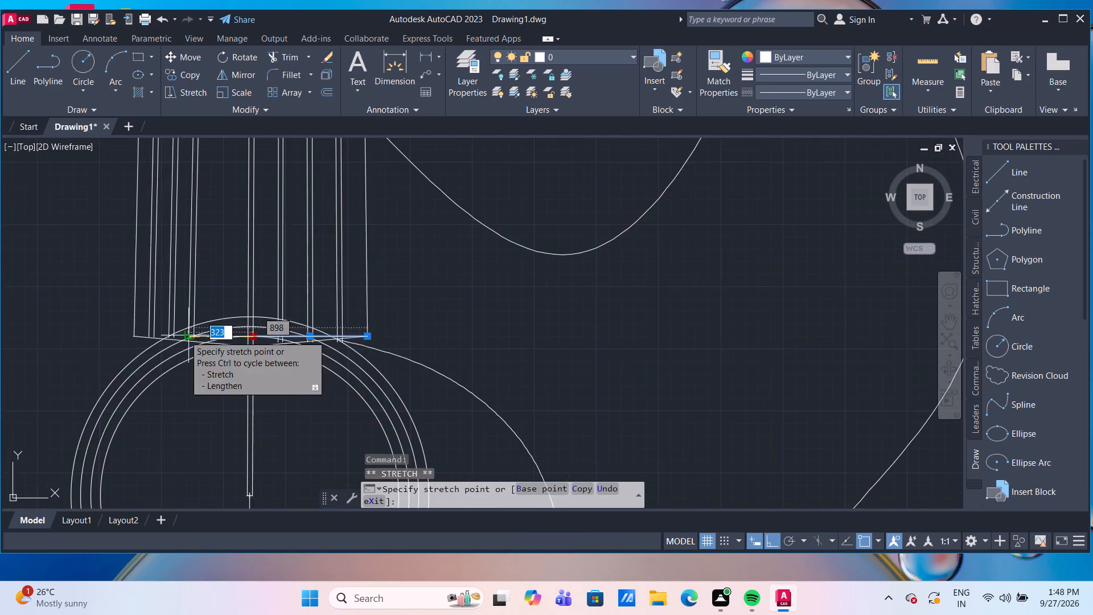
{"action": "scroll", "coordinate": [110, 342], "scroll_direction": "up", "scroll_amount": 3}
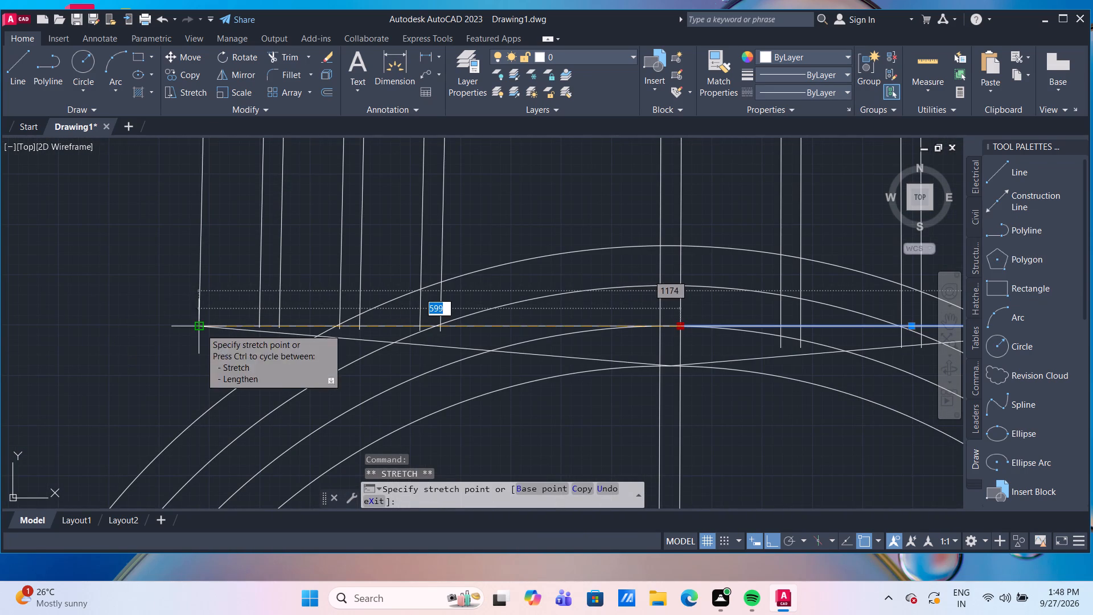
{"action": "left_click", "coordinate": [200, 329]}
{"action": "key", "text": "Escape"}
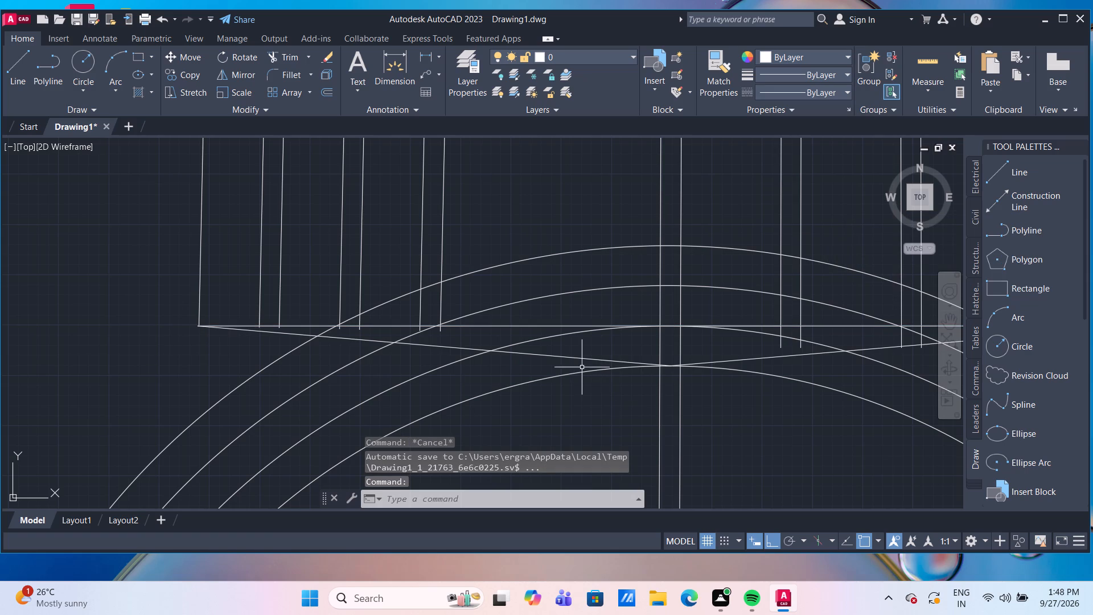
Draw a 125 line leftward along the base line from the centre strip's left edge, ending in a downward marker about 28 long.
{"action": "left_click", "coordinate": [27, 65]}
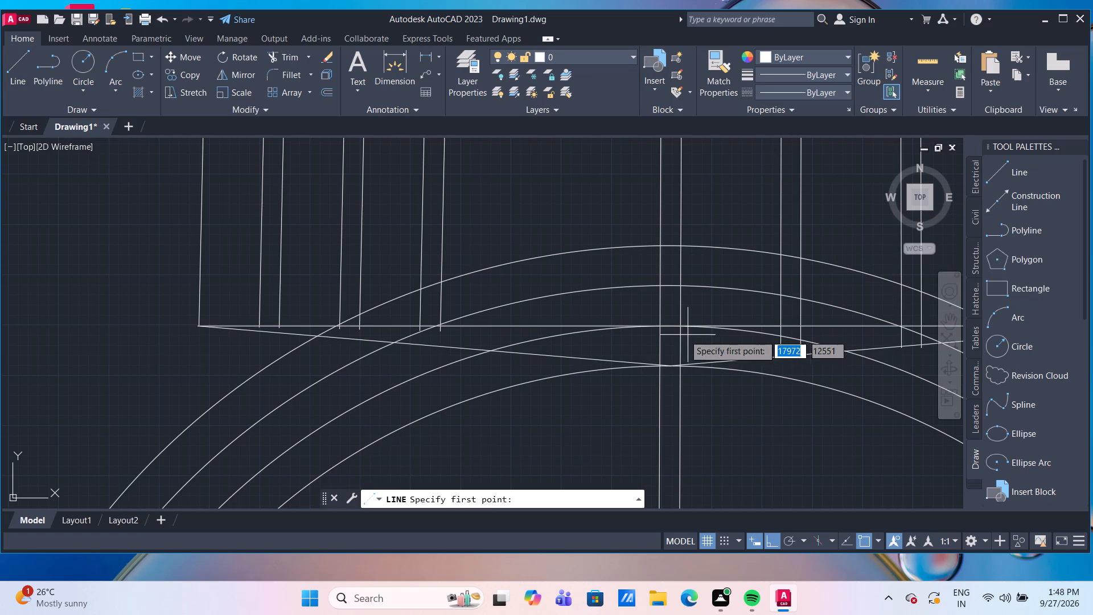
{"action": "scroll", "coordinate": [655, 331], "scroll_direction": "up", "scroll_amount": 2}
{"action": "left_click", "coordinate": [665, 319]}
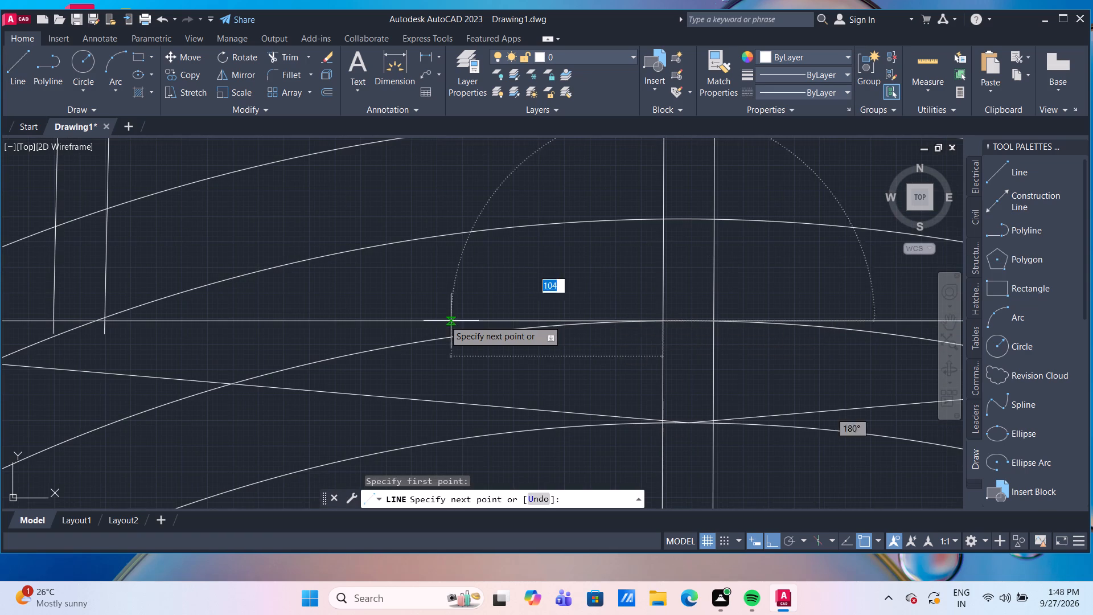
{"action": "type", "text": "12"}
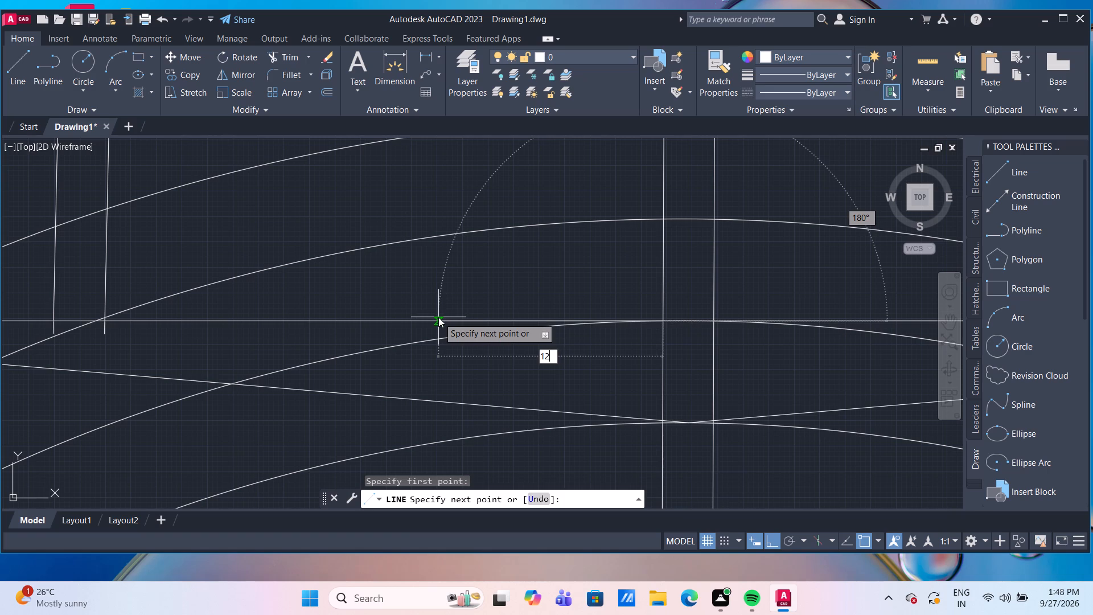
{"action": "key", "text": "5"}
{"action": "key", "text": "Return"}
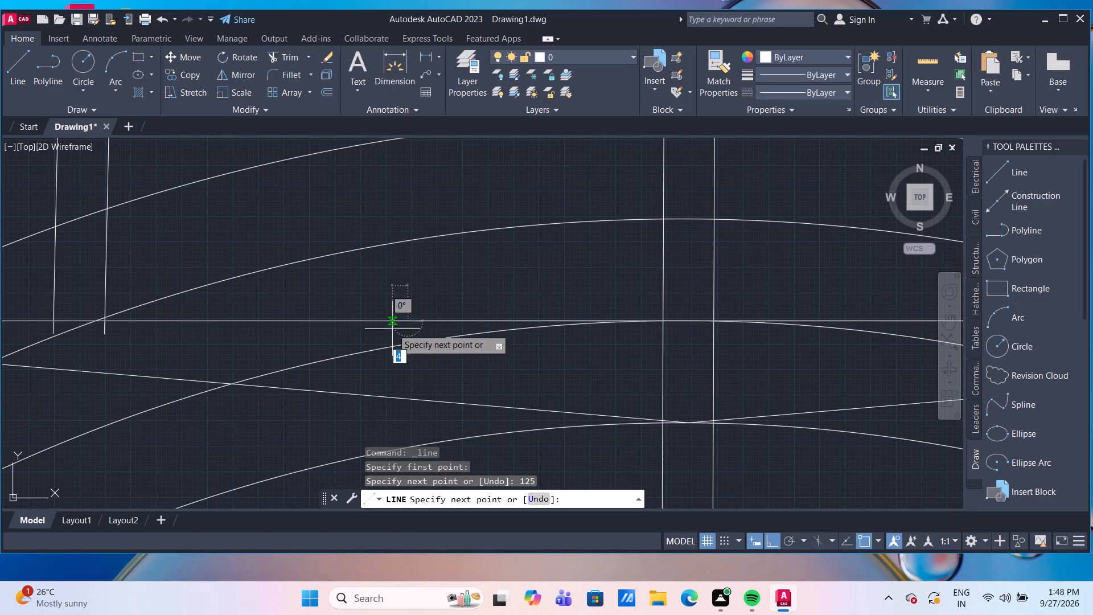
{"action": "scroll", "coordinate": [409, 379], "scroll_direction": "up", "scroll_amount": 1}
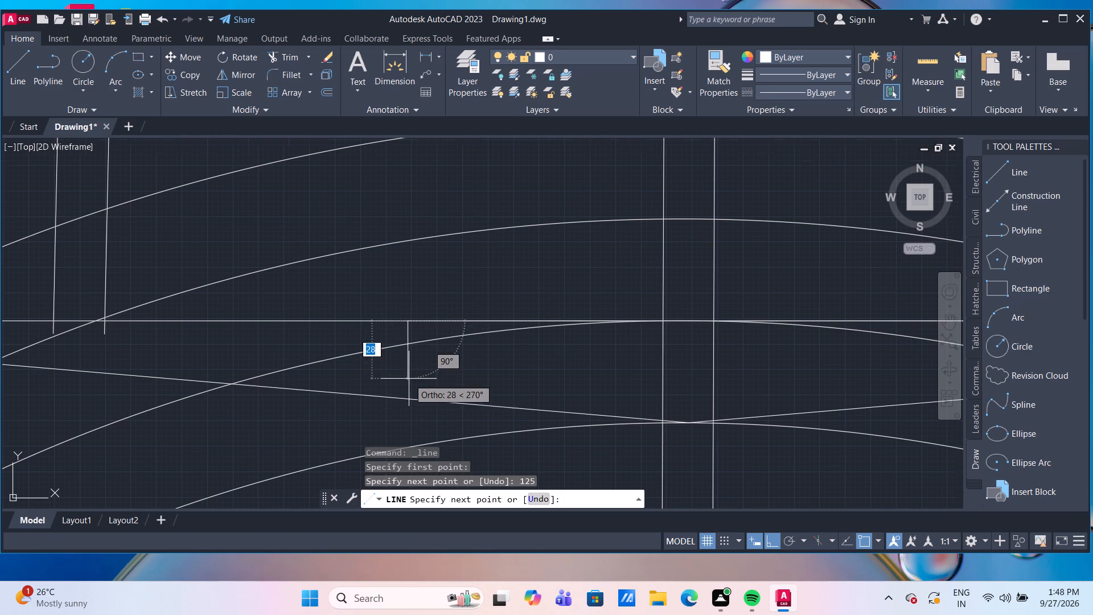
{"action": "left_click", "coordinate": [409, 379]}
{"action": "key", "text": "Escape"}
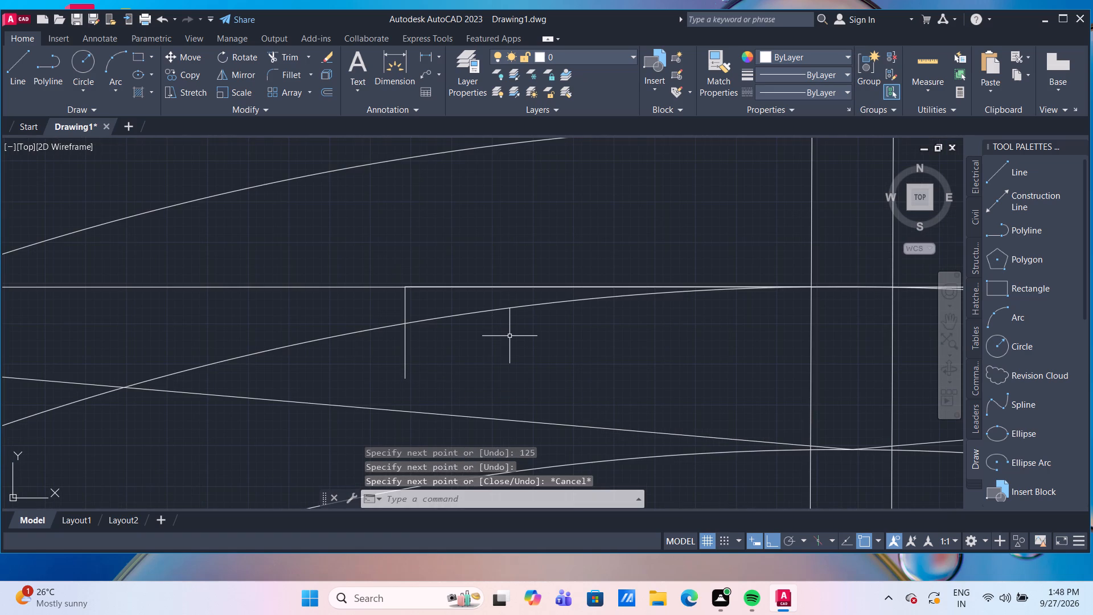
Offset the new vertical marker 25 to the left to complete the first marker pair left of centre.
{"action": "key", "text": "o"}
{"action": "key", "text": "Return"}
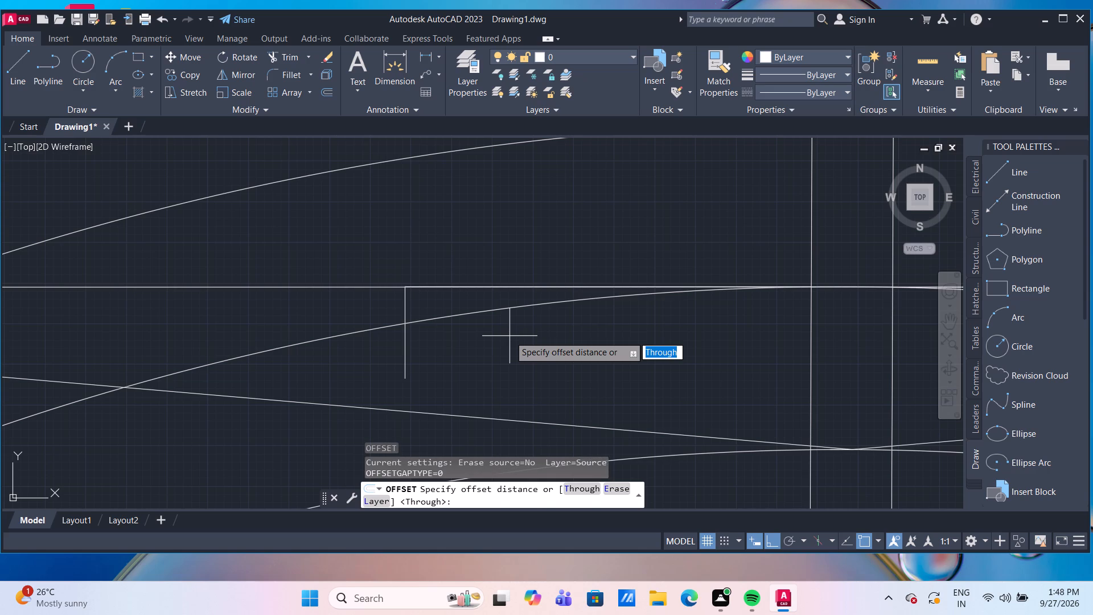
{"action": "key", "text": "Return"}
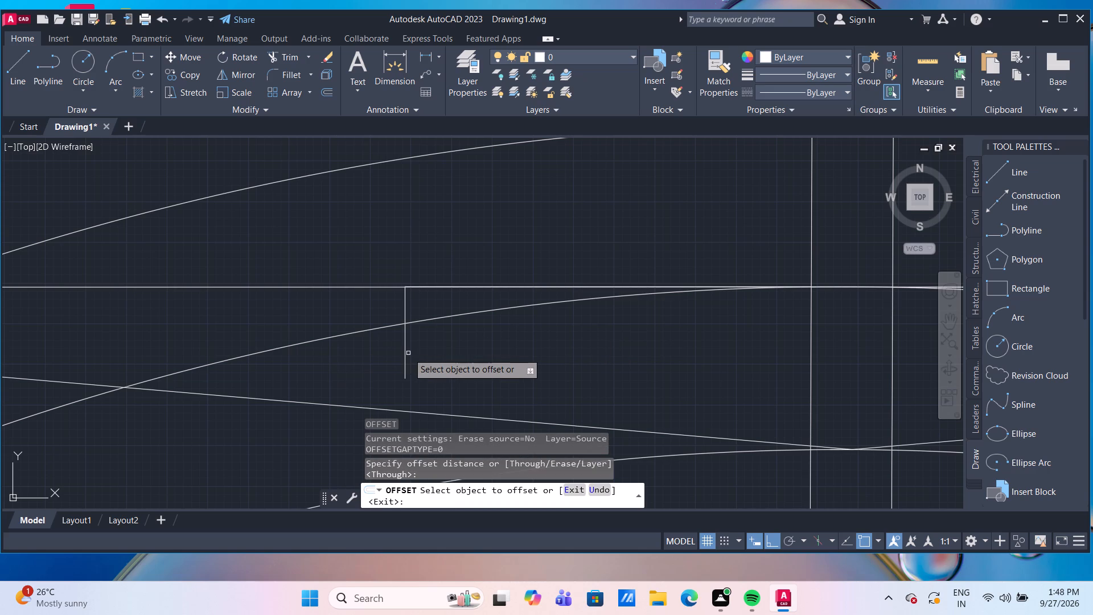
{"action": "left_click", "coordinate": [404, 352]}
{"action": "type", "text": "25"}
{"action": "key", "text": "Return"}
Add the middle marker pair by offsetting the first pair's left marker 125 to the left and the resulting marker a further 25.
{"action": "scroll", "coordinate": [358, 342], "scroll_direction": "down", "scroll_amount": 2}
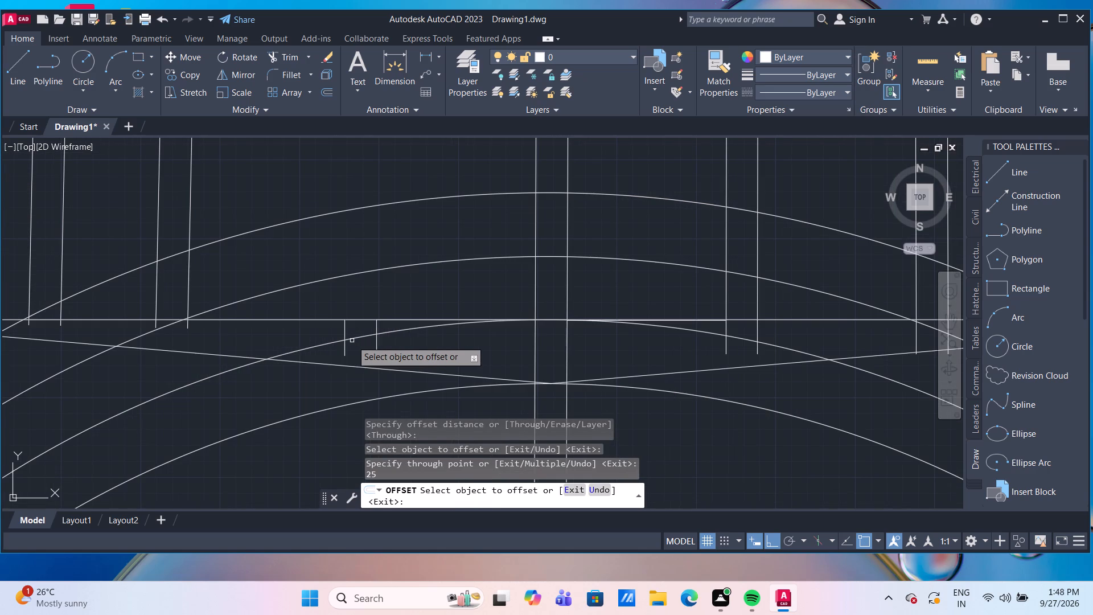
{"action": "left_click_drag", "start_coordinate": [345, 328], "coordinate": [333, 326]}
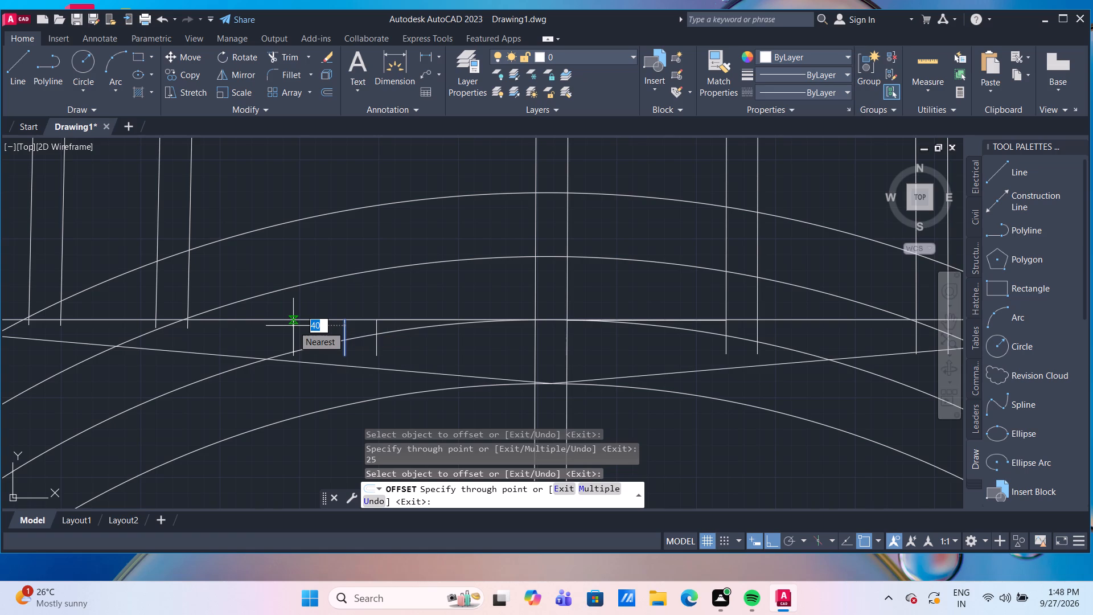
{"action": "type", "text": "125"}
{"action": "key", "text": "Return"}
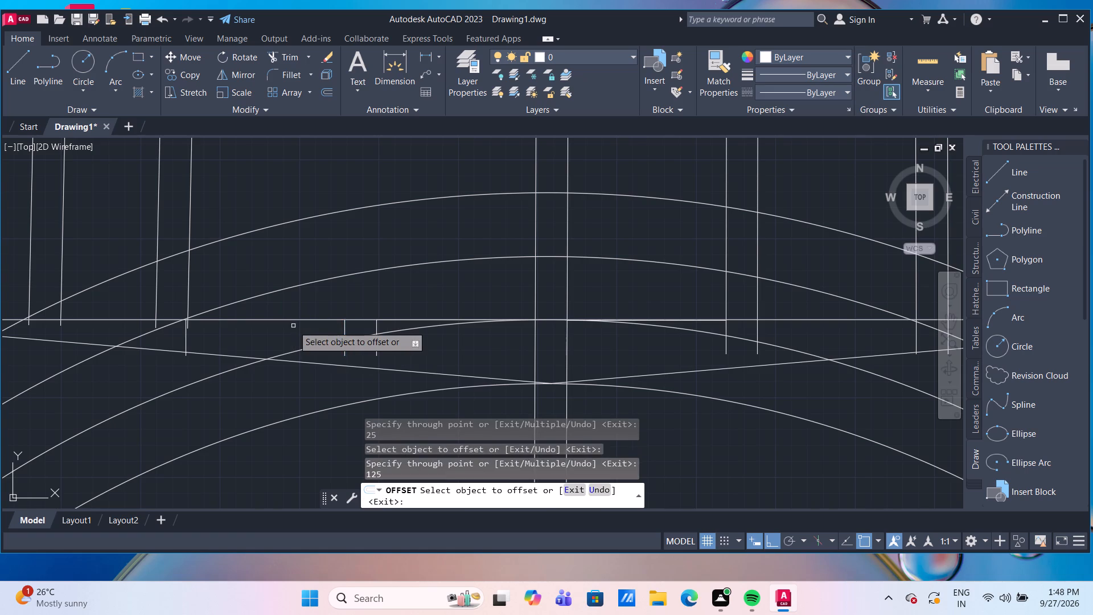
{"action": "scroll", "coordinate": [163, 331], "scroll_direction": "up", "scroll_amount": 2}
{"action": "middle_click_drag", "start_coordinate": [172, 331], "coordinate": [279, 333]}
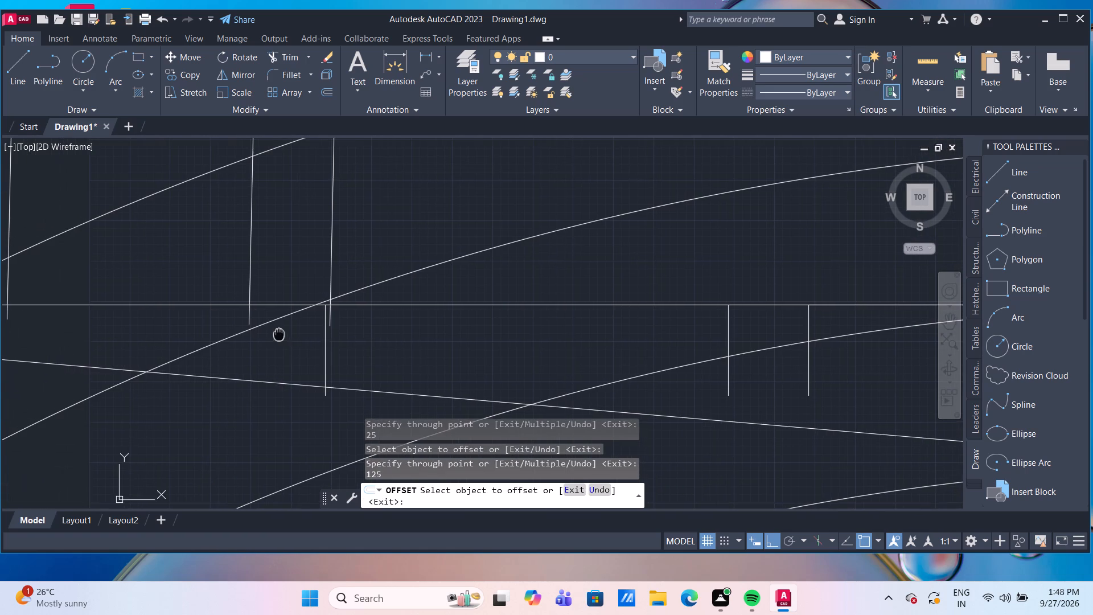
{"action": "scroll", "coordinate": [319, 355], "scroll_direction": "down", "scroll_amount": 1}
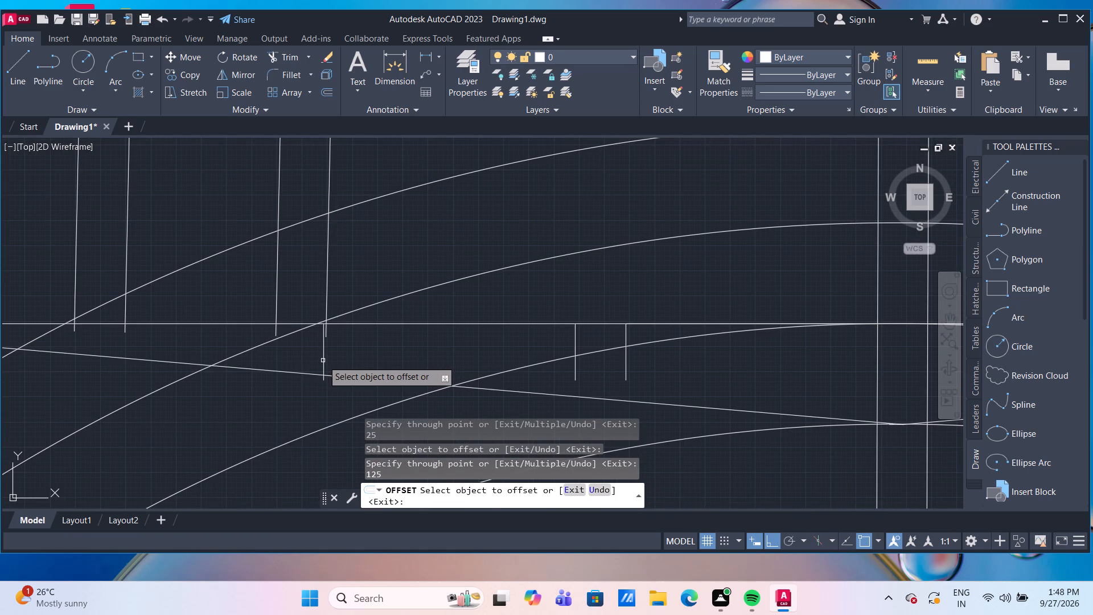
{"action": "left_click", "coordinate": [323, 360]}
{"action": "type", "text": "25"}
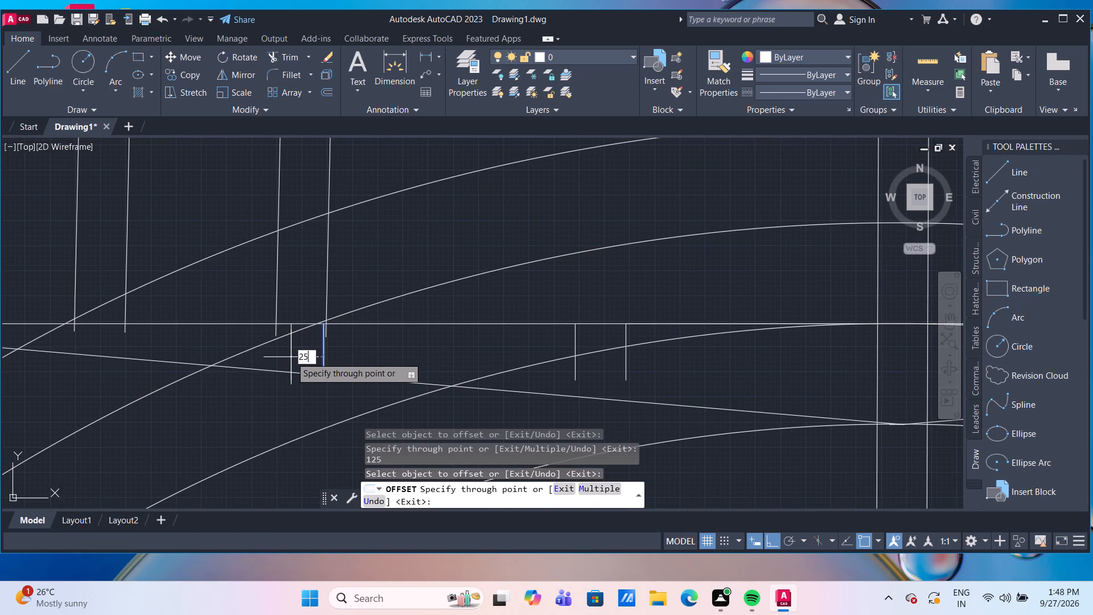
{"action": "key", "text": "Return"}
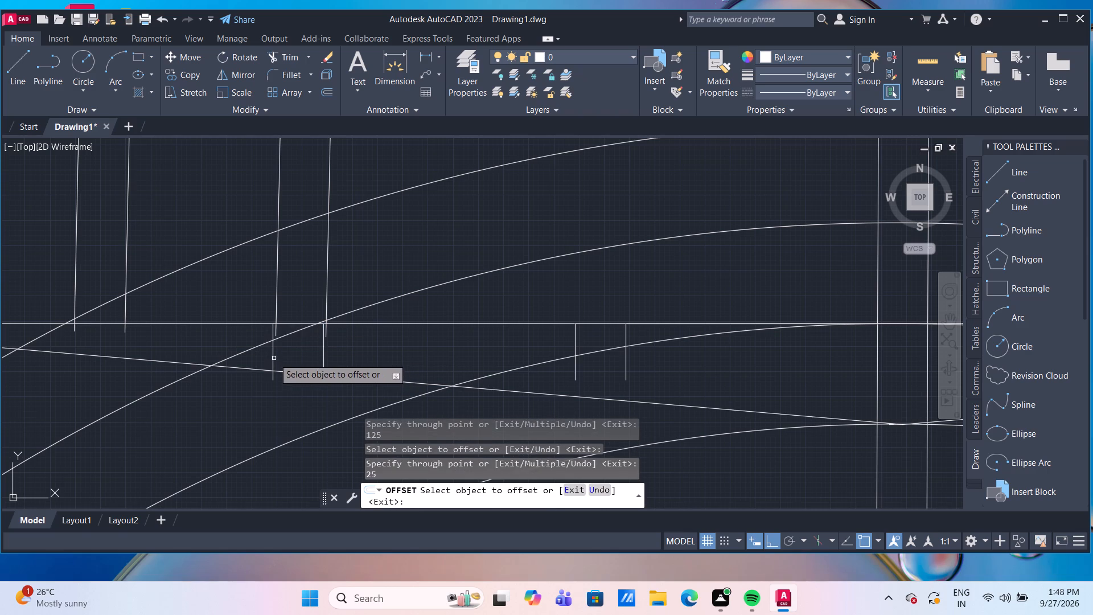
Add the outermost marker pair by offsetting the middle pair's left marker 125 to the left and the resulting marker a further 25.
{"action": "left_click", "coordinate": [274, 358]}
{"action": "type", "text": "125"}
{"action": "key", "text": "Return"}
{"action": "scroll", "coordinate": [250, 354], "scroll_direction": "down", "scroll_amount": 3}
{"action": "scroll", "coordinate": [186, 338], "scroll_direction": "up", "scroll_amount": 1}
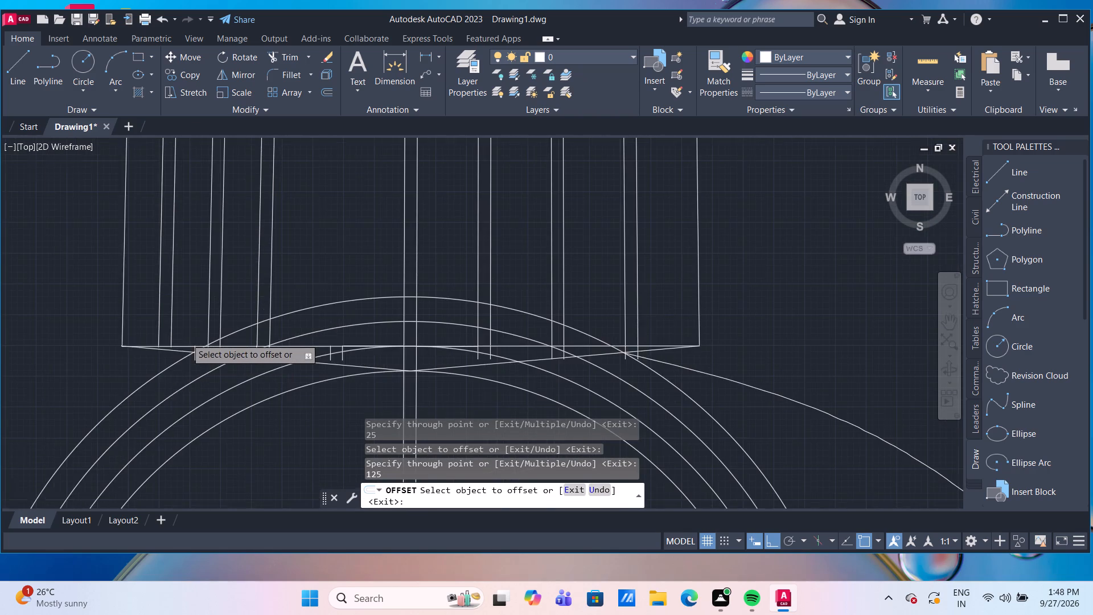
{"action": "scroll", "coordinate": [186, 338], "scroll_direction": "up", "scroll_amount": 3}
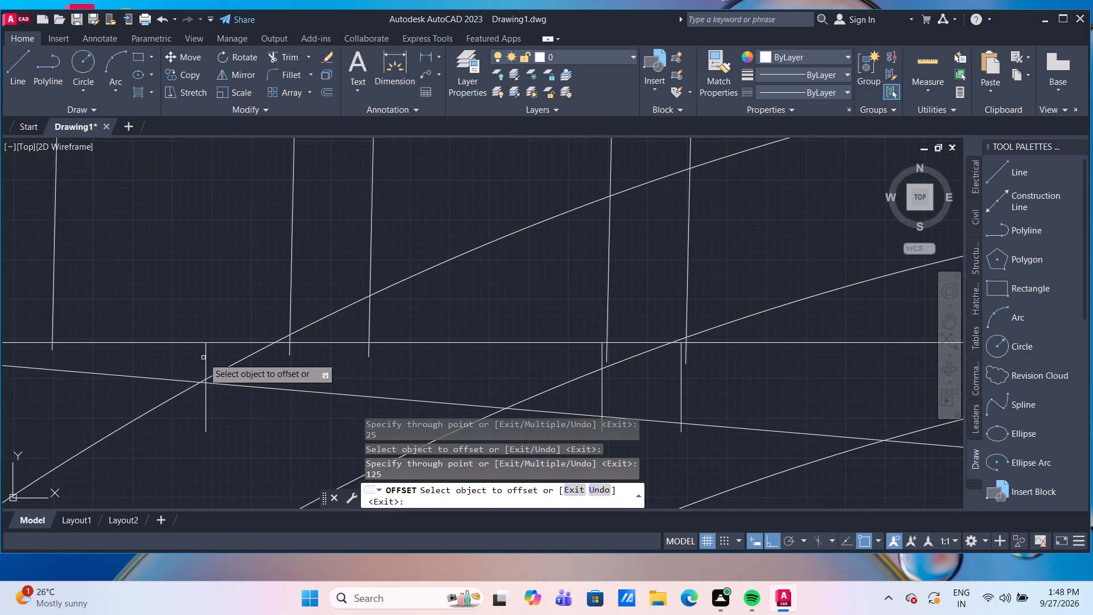
{"action": "left_click", "coordinate": [205, 358]}
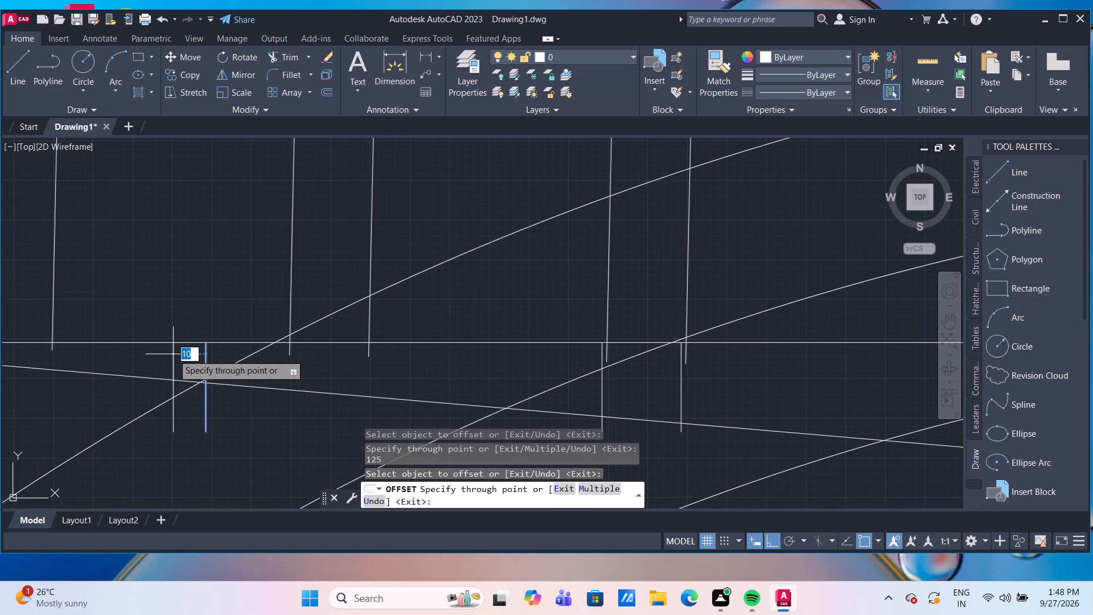
{"action": "type", "text": "25"}
{"action": "key", "text": "Return"}
{"action": "scroll", "coordinate": [173, 354], "scroll_direction": "down", "scroll_amount": 1}
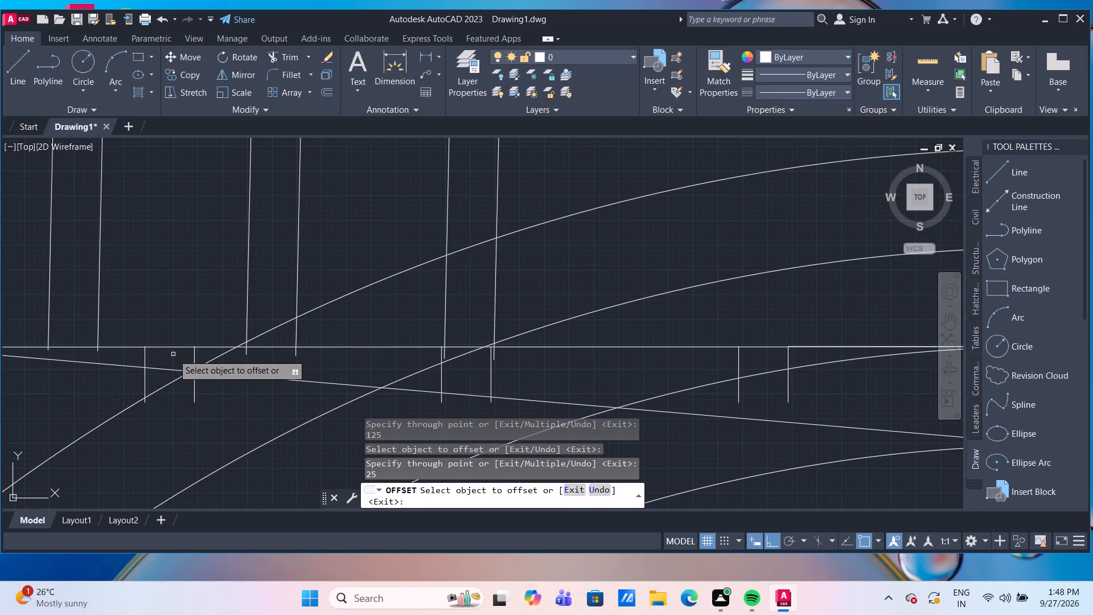
{"action": "key", "text": "Escape"}
Stretch the lower end of the second string line from the neck's left edge onto the top of the outermost left pair's right marker.
{"action": "scroll", "coordinate": [63, 318], "scroll_direction": "up", "scroll_amount": 1}
{"action": "middle_click_drag", "start_coordinate": [76, 314], "coordinate": [91, 310]}
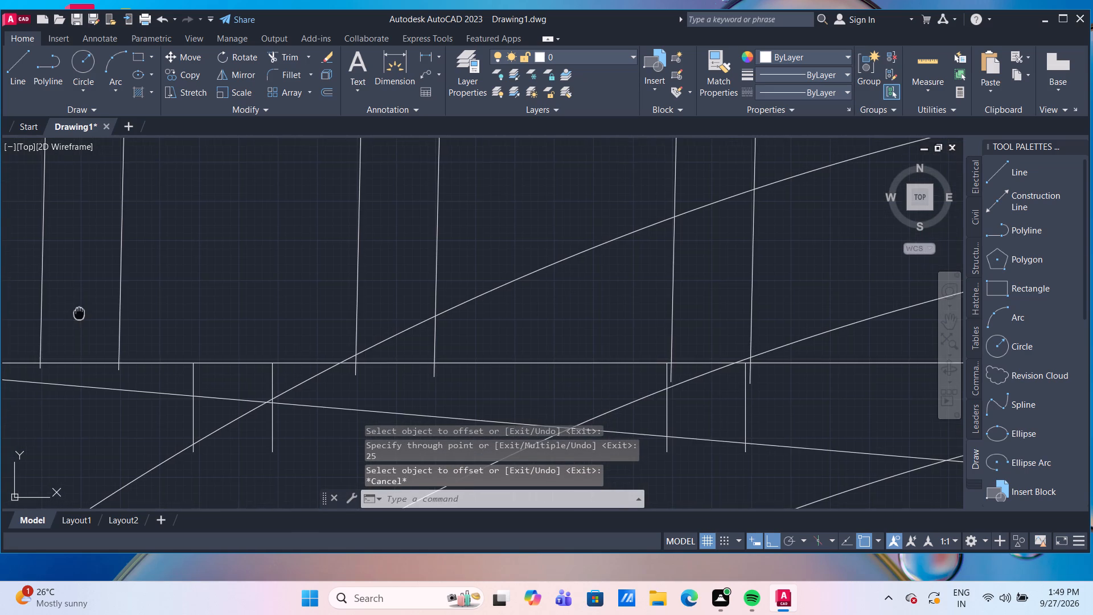
{"action": "middle_click_drag", "start_coordinate": [91, 310], "coordinate": [120, 305]}
{"action": "scroll", "coordinate": [120, 305], "scroll_direction": "up", "scroll_amount": 1}
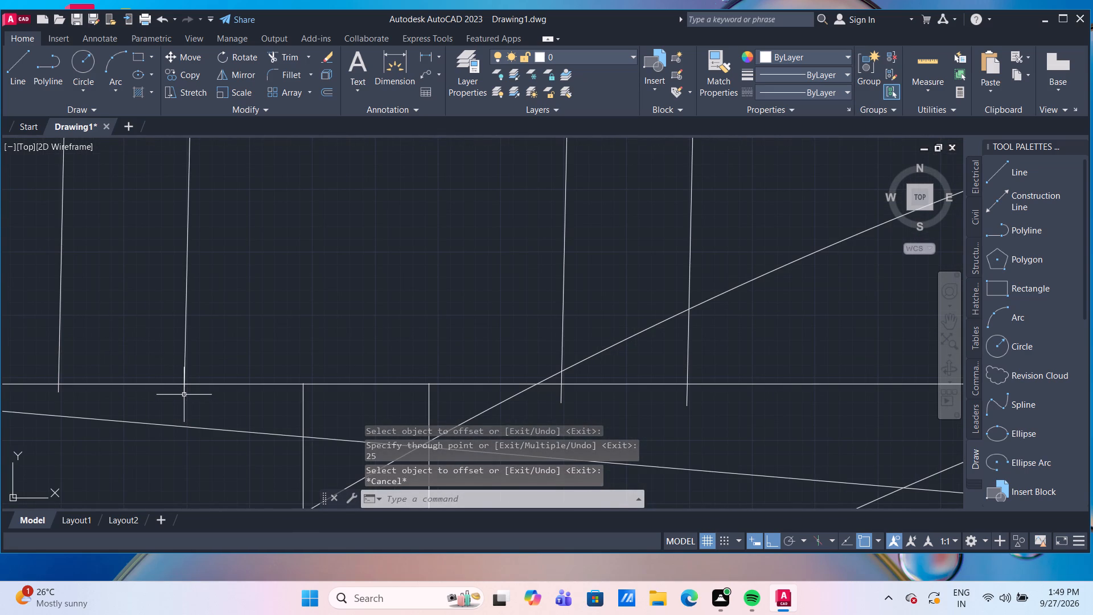
{"action": "left_click", "coordinate": [184, 395]}
{"action": "left_click", "coordinate": [185, 395]}
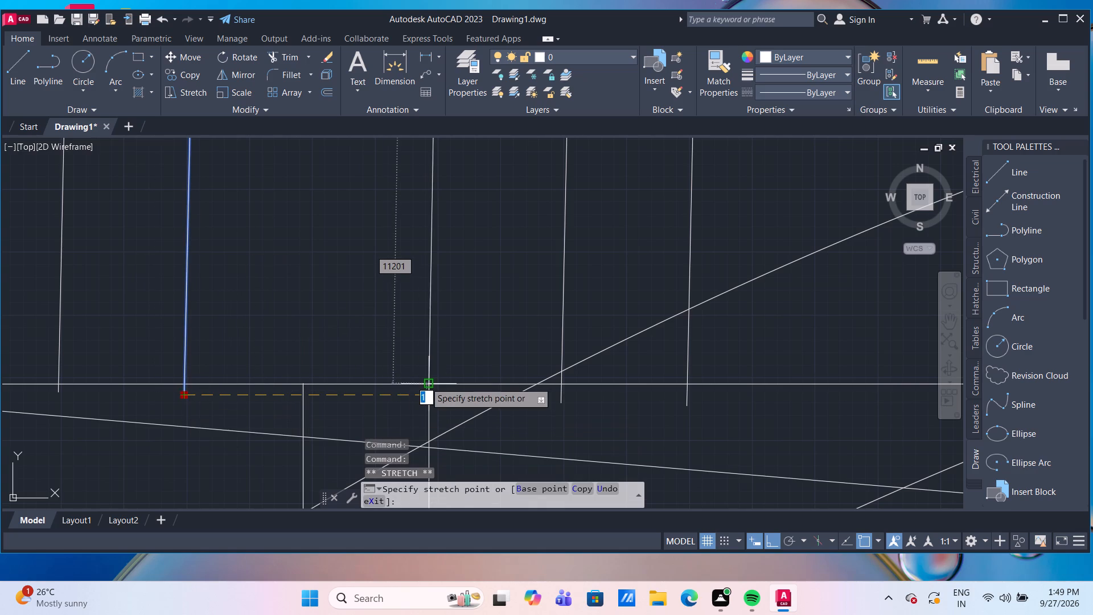
{"action": "left_click", "coordinate": [428, 385]}
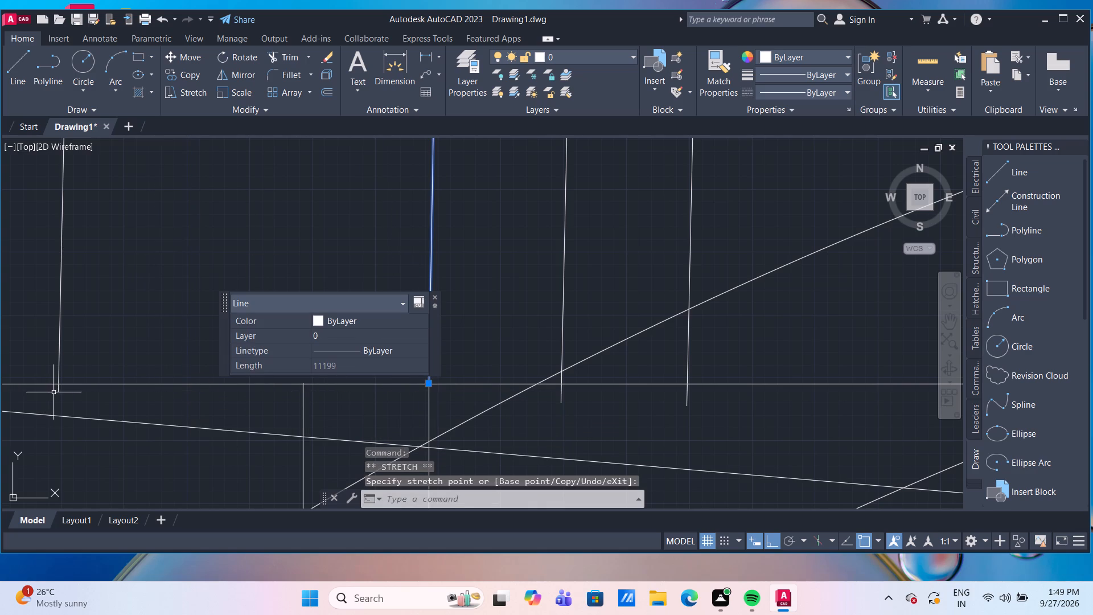
Stretch the lower end of the string line nearest the neck's left edge onto the leftmost marker's top, and clear the selection.
{"action": "left_click", "coordinate": [59, 389]}
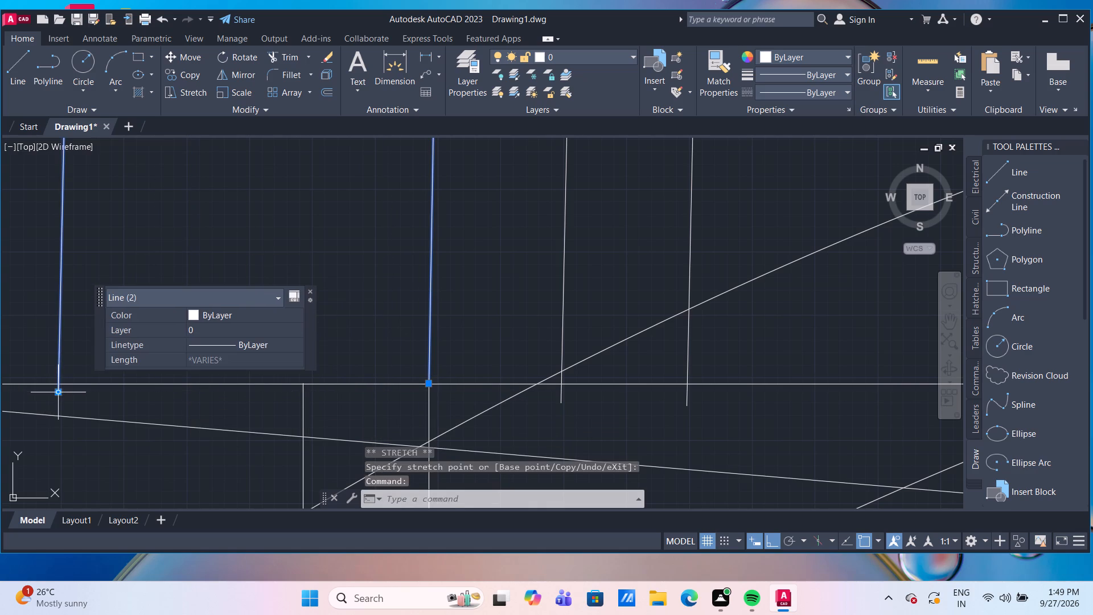
{"action": "left_click", "coordinate": [58, 393]}
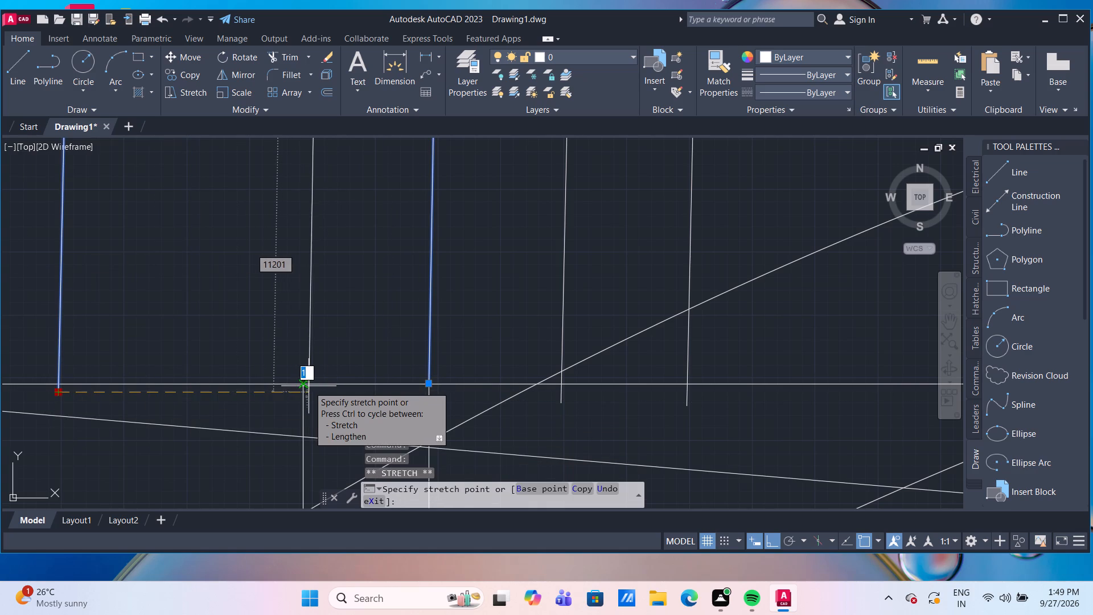
{"action": "scroll", "coordinate": [309, 386], "scroll_direction": "up", "scroll_amount": 3}
{"action": "left_click", "coordinate": [280, 380]}
{"action": "key", "text": "Escape"}
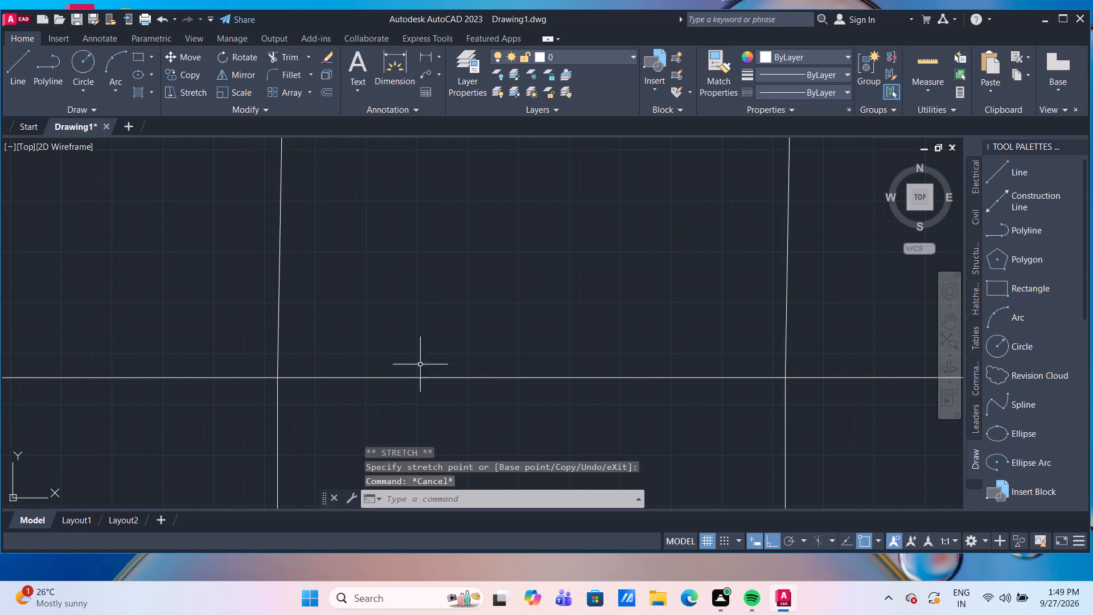
Stretch the lower end of the sixth string line from the neck's left edge onto the top of the innermost left pair's right marker.
{"action": "scroll", "coordinate": [506, 358], "scroll_direction": "down", "scroll_amount": 3}
{"action": "middle_click_drag", "start_coordinate": [740, 396], "coordinate": [615, 396]}
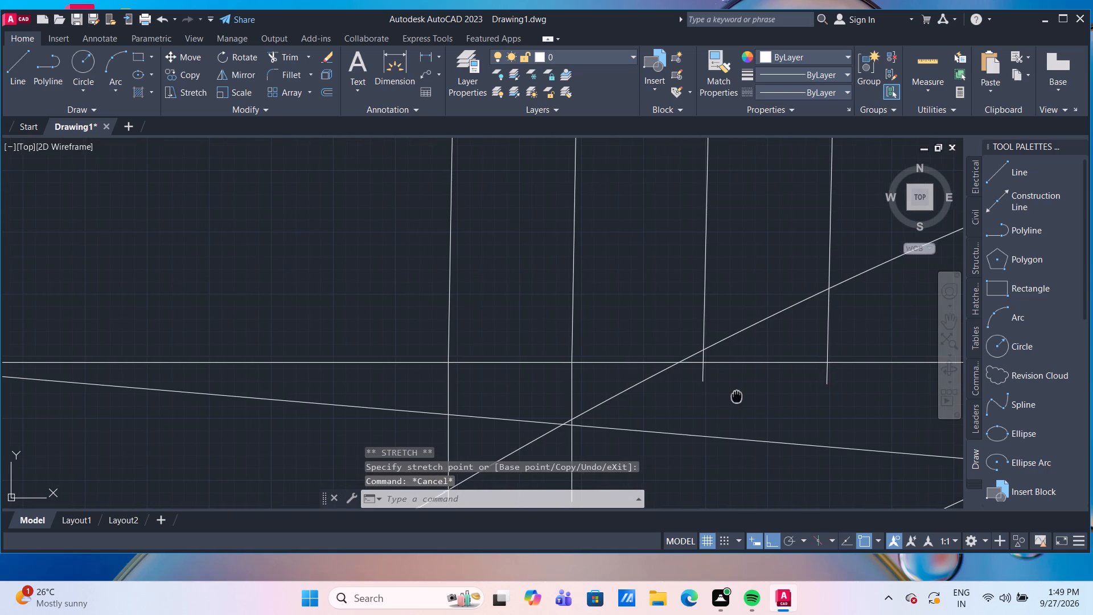
{"action": "middle_click_drag", "start_coordinate": [615, 396], "coordinate": [464, 363]}
{"action": "scroll", "coordinate": [463, 363], "scroll_direction": "down", "scroll_amount": 3}
{"action": "scroll", "coordinate": [593, 363], "scroll_direction": "up", "scroll_amount": 1}
{"action": "scroll", "coordinate": [656, 370], "scroll_direction": "up", "scroll_amount": 1}
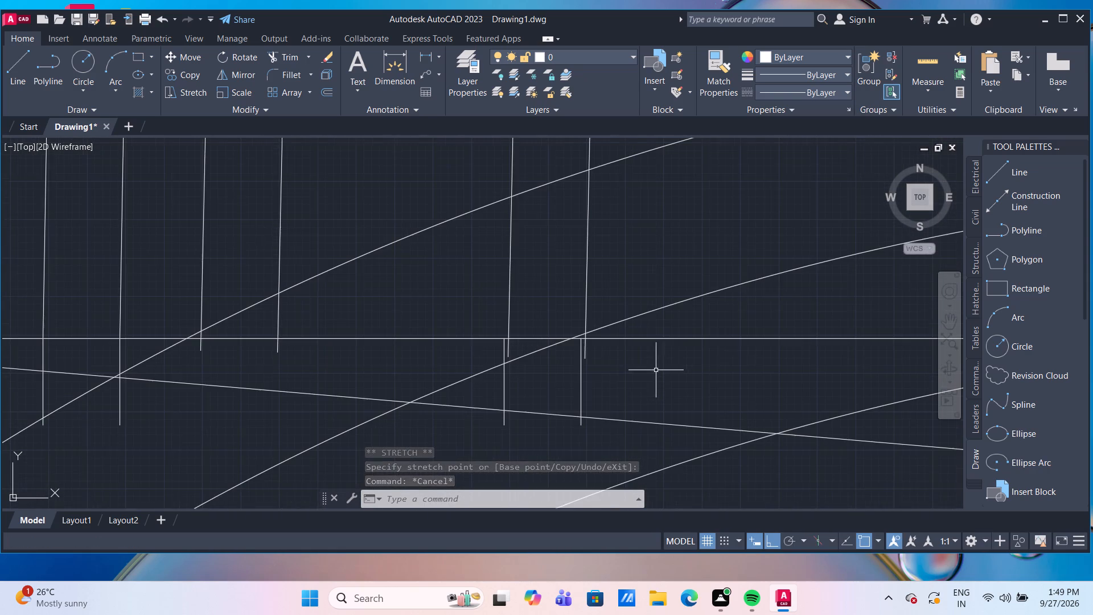
{"action": "middle_click_drag", "start_coordinate": [656, 370], "coordinate": [445, 358]}
{"action": "scroll", "coordinate": [387, 343], "scroll_direction": "up", "scroll_amount": 1}
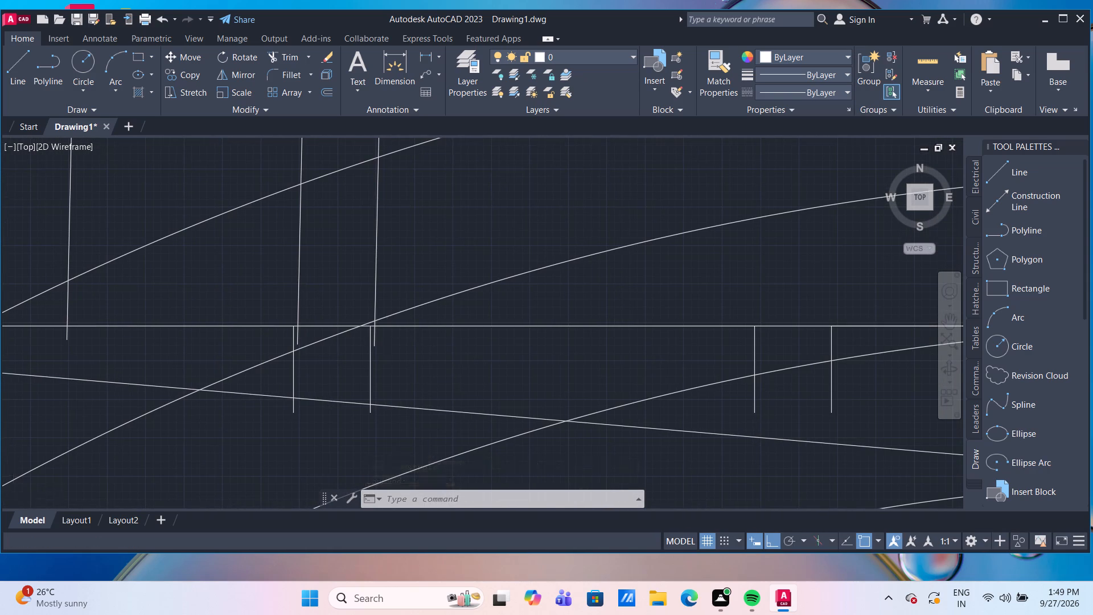
{"action": "left_click", "coordinate": [367, 343]}
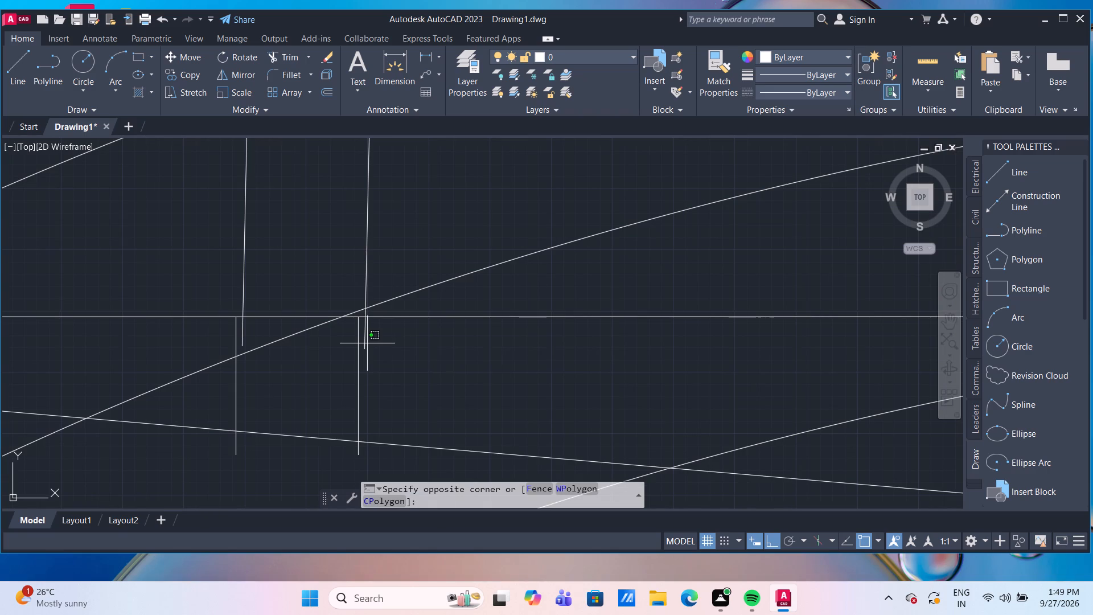
{"action": "left_click", "coordinate": [364, 345]}
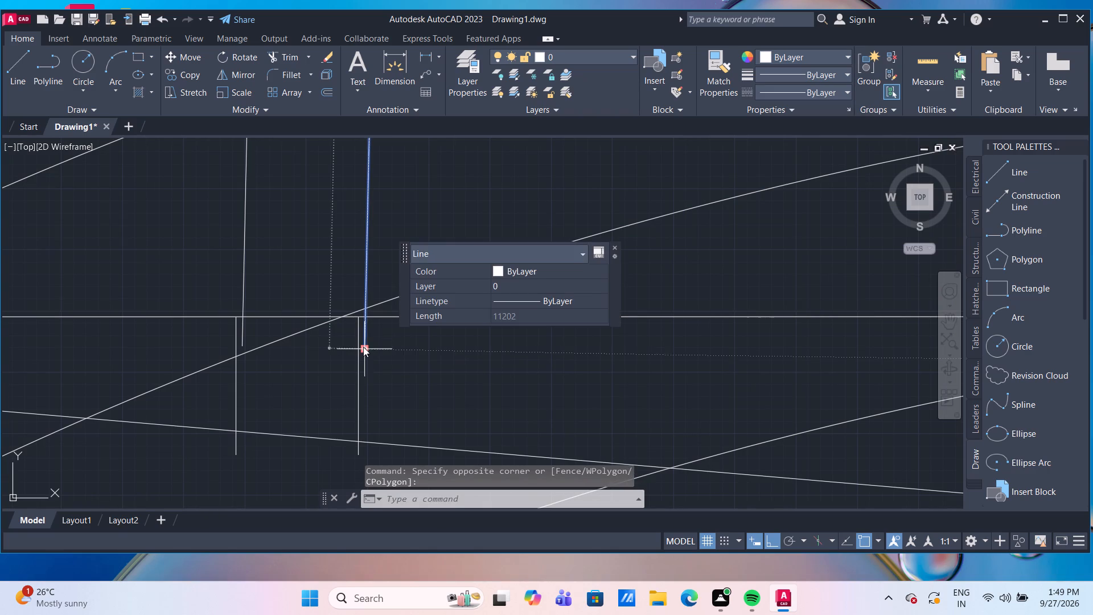
{"action": "left_click", "coordinate": [363, 347]}
{"action": "scroll", "coordinate": [420, 343], "scroll_direction": "down", "scroll_amount": 3}
{"action": "scroll", "coordinate": [704, 317], "scroll_direction": "up", "scroll_amount": 3}
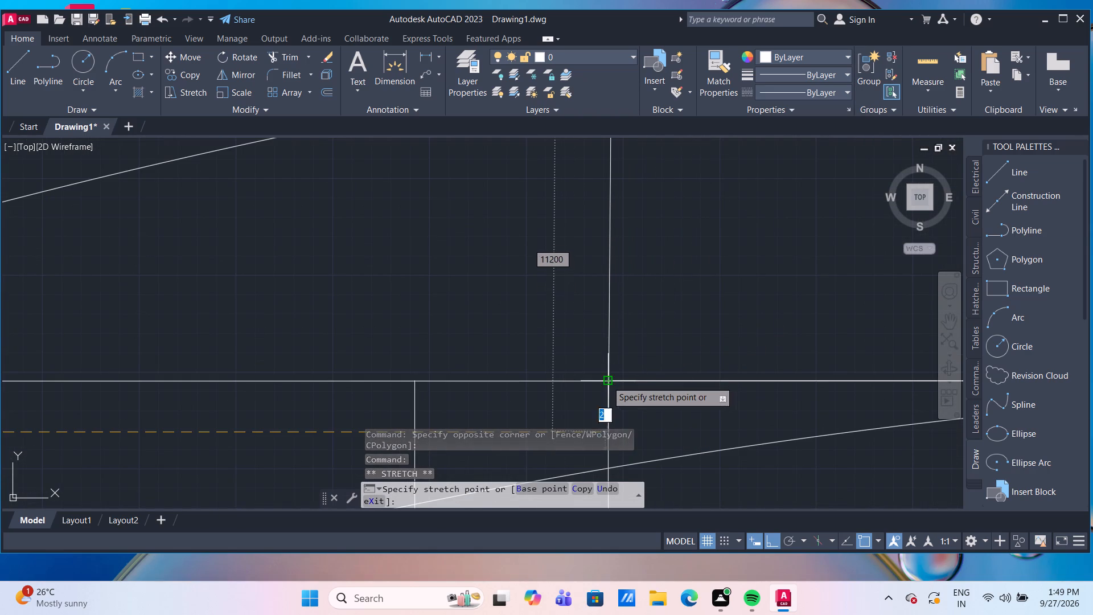
{"action": "left_click", "coordinate": [607, 381]}
Stretch the lower end of the fifth string line from the neck's left edge onto the top of the innermost left pair's left marker.
{"action": "scroll", "coordinate": [566, 353], "scroll_direction": "down", "scroll_amount": 3}
{"action": "scroll", "coordinate": [226, 352], "scroll_direction": "up", "scroll_amount": 1}
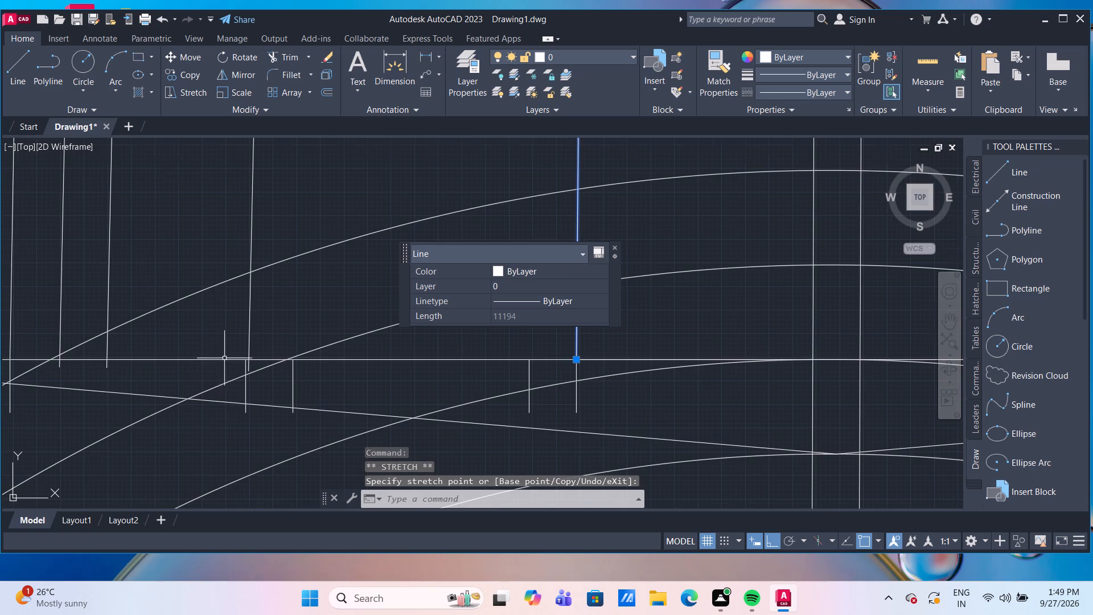
{"action": "scroll", "coordinate": [226, 352], "scroll_direction": "up", "scroll_amount": 1}
{"action": "left_click", "coordinate": [278, 337]}
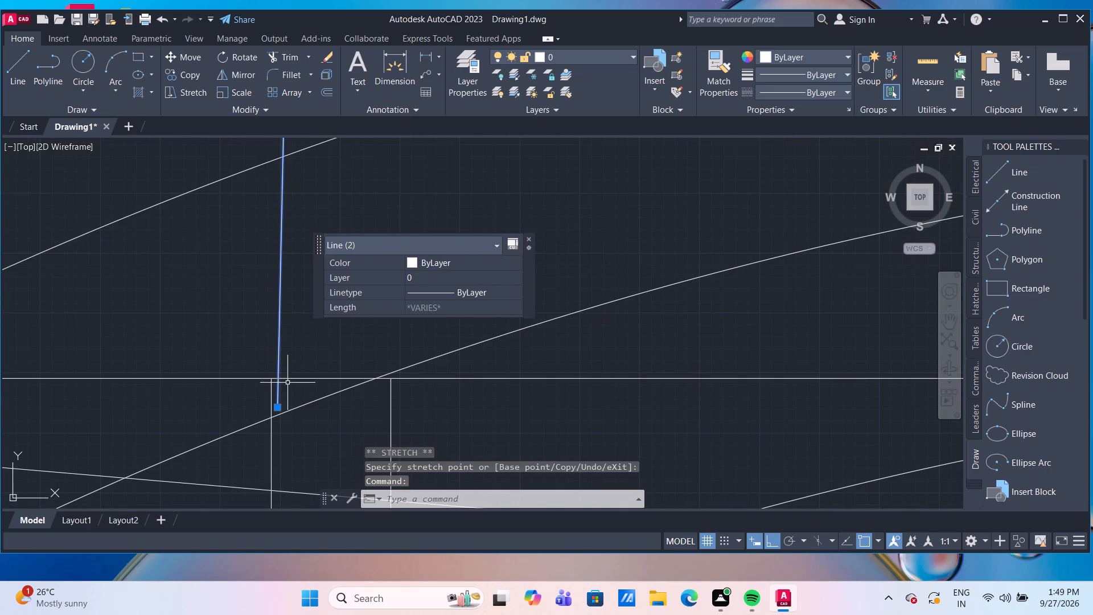
{"action": "left_click", "coordinate": [278, 407]}
{"action": "scroll", "coordinate": [637, 335], "scroll_direction": "down", "scroll_amount": 4}
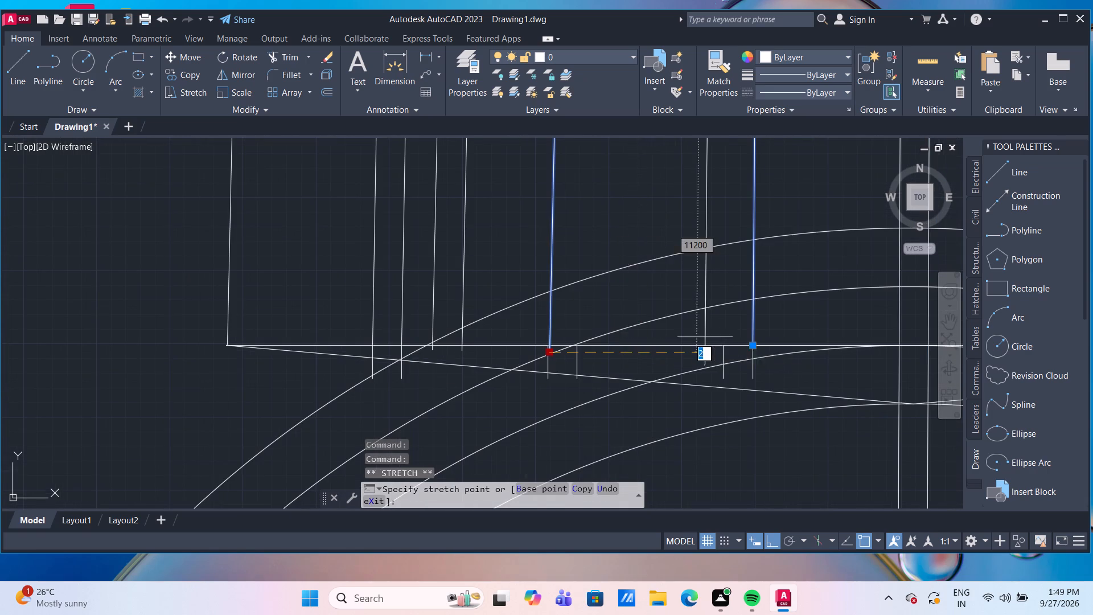
{"action": "scroll", "coordinate": [705, 337], "scroll_direction": "up", "scroll_amount": 3}
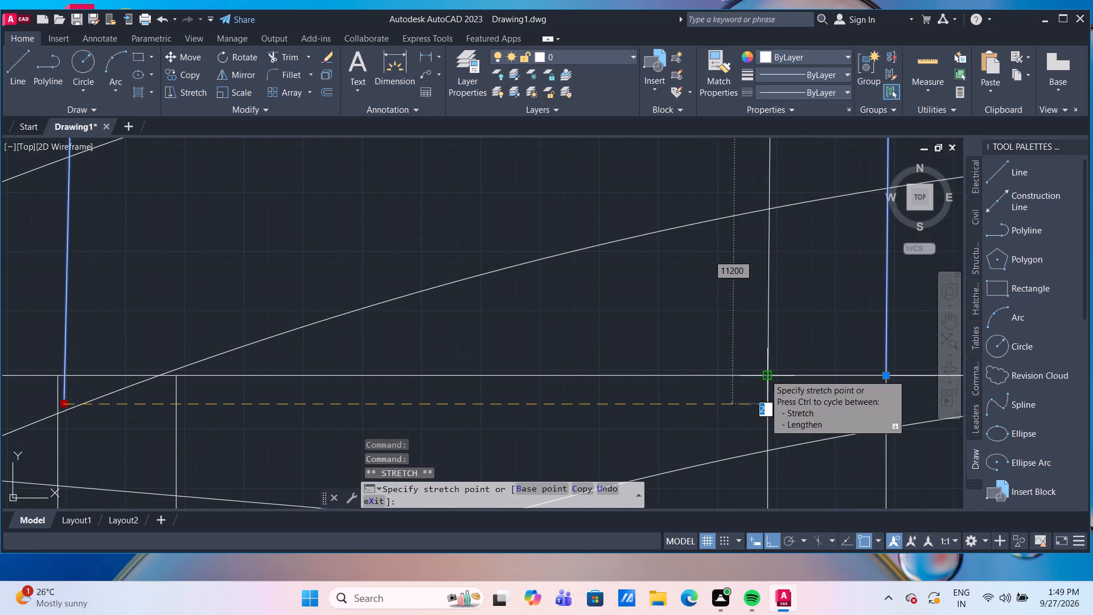
{"action": "left_click", "coordinate": [765, 374]}
Stretch the lower end of the fourth string line from the neck's left edge onto the top of the middle left pair's right marker.
{"action": "scroll", "coordinate": [482, 357], "scroll_direction": "down", "scroll_amount": 3}
{"action": "scroll", "coordinate": [235, 340], "scroll_direction": "up", "scroll_amount": 1}
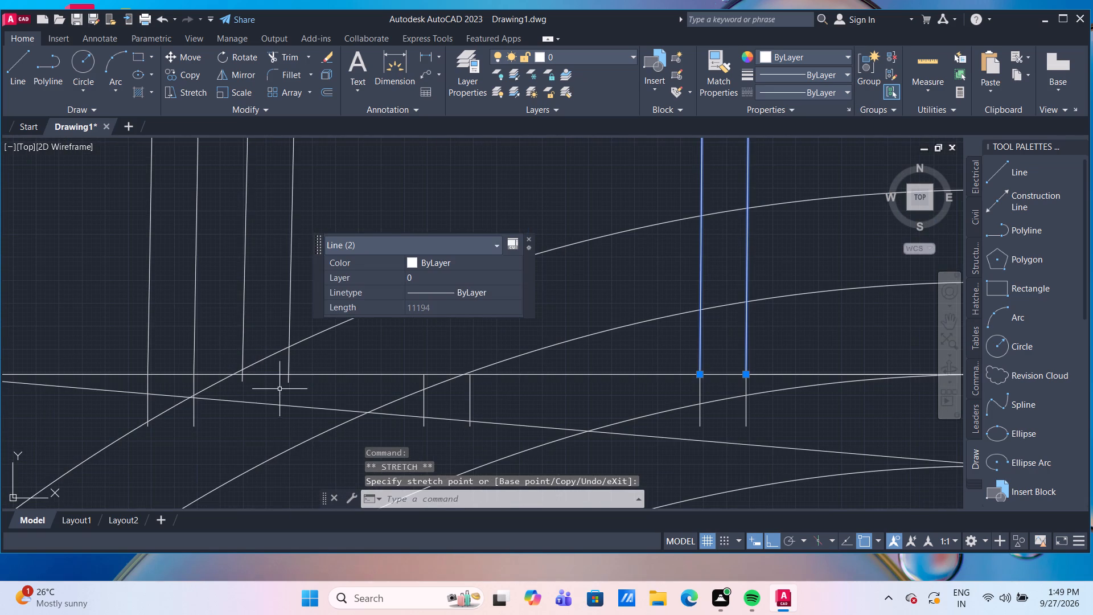
{"action": "left_click", "coordinate": [289, 378]}
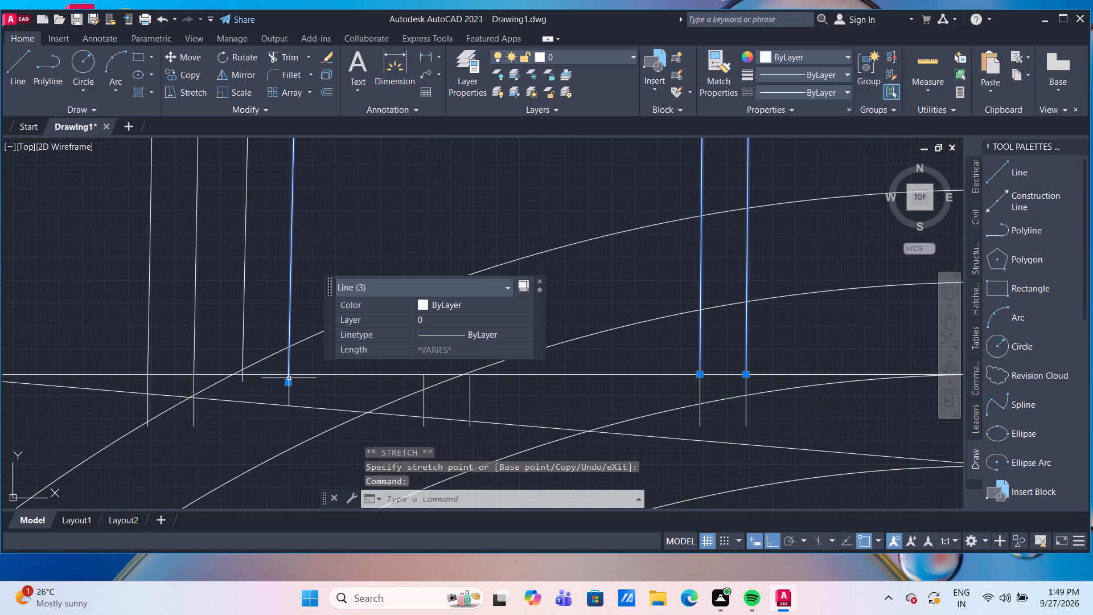
{"action": "left_click_drag", "start_coordinate": [287, 384], "coordinate": [292, 387]}
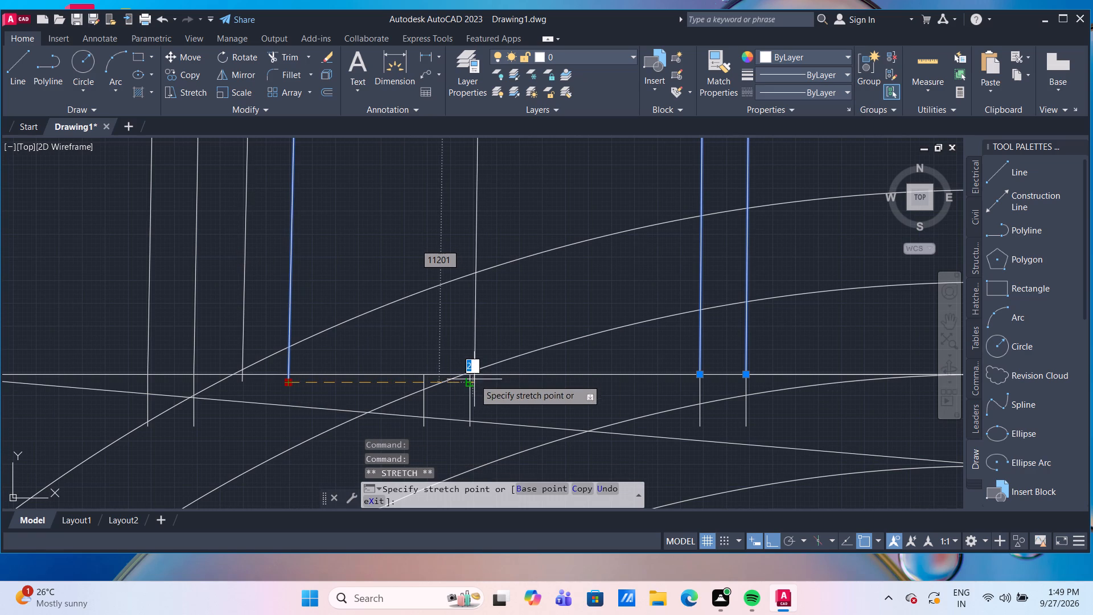
{"action": "scroll", "coordinate": [473, 375], "scroll_direction": "up", "scroll_amount": 3}
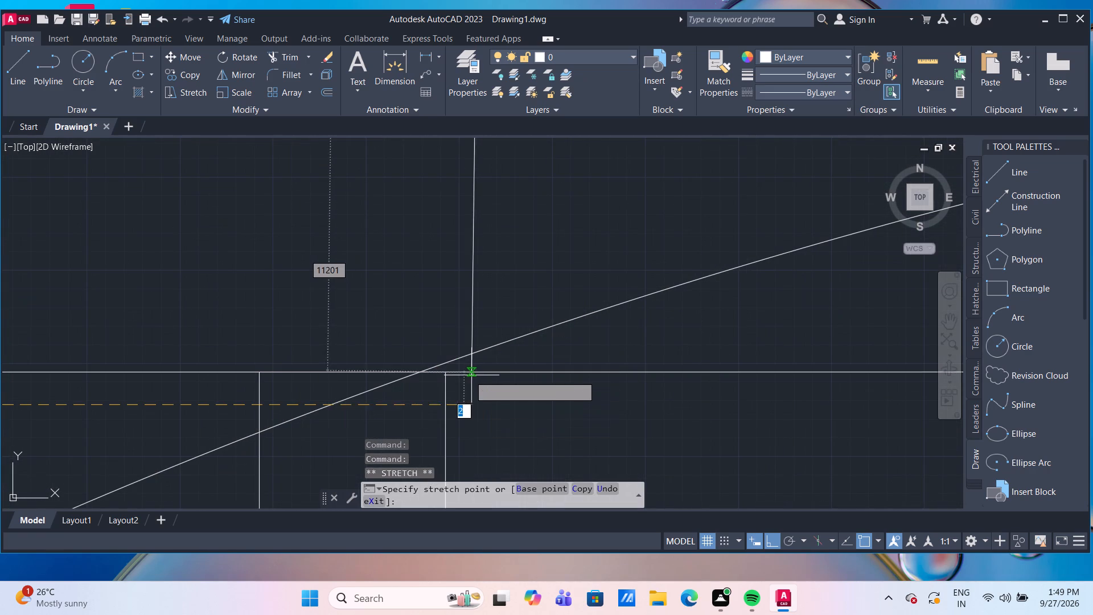
{"action": "left_click", "coordinate": [446, 374]}
Stretch the third string line's lower end onto the top of the middle left pair's left marker, and clear the selection.
{"action": "scroll", "coordinate": [446, 374], "scroll_direction": "down", "scroll_amount": 4}
{"action": "scroll", "coordinate": [230, 319], "scroll_direction": "down", "scroll_amount": 2}
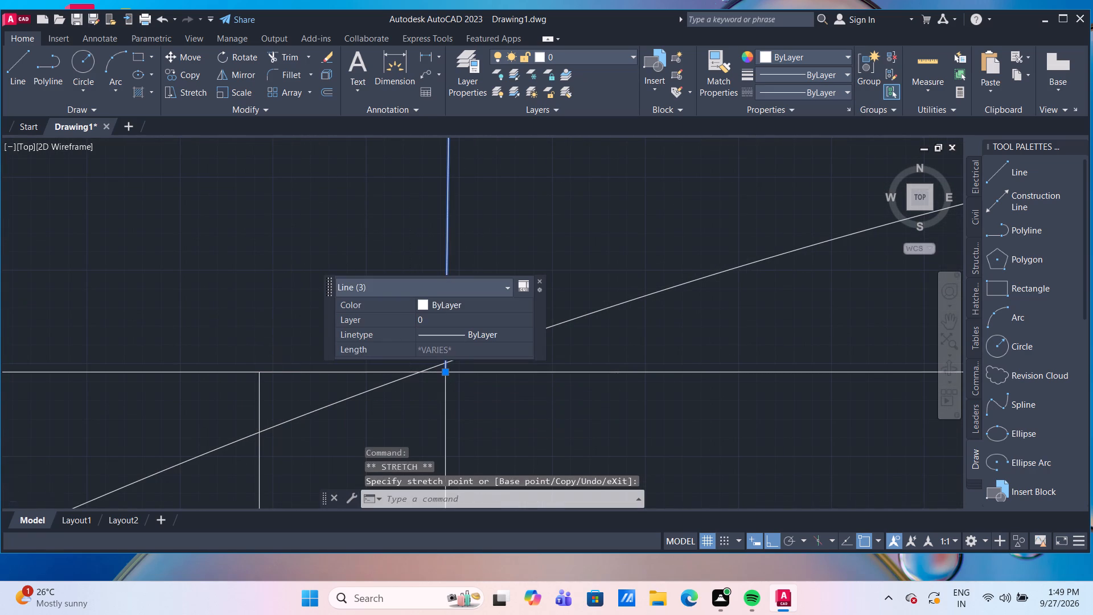
{"action": "scroll", "coordinate": [230, 319], "scroll_direction": "down", "scroll_amount": 1}
{"action": "scroll", "coordinate": [32, 319], "scroll_direction": "up", "scroll_amount": 2}
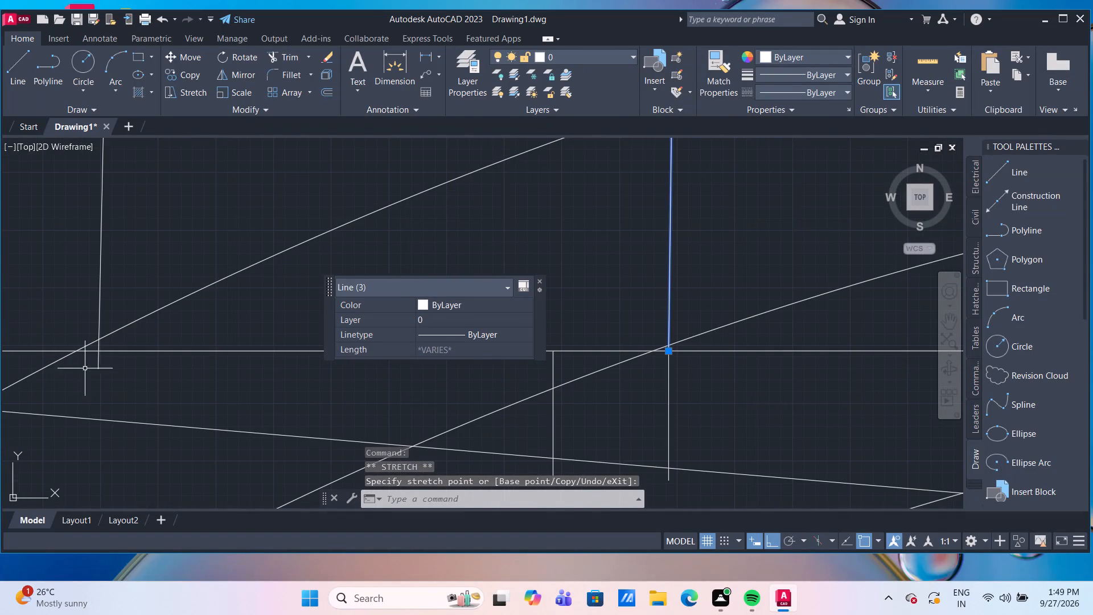
{"action": "left_click", "coordinate": [98, 367]}
{"action": "left_click", "coordinate": [97, 369]}
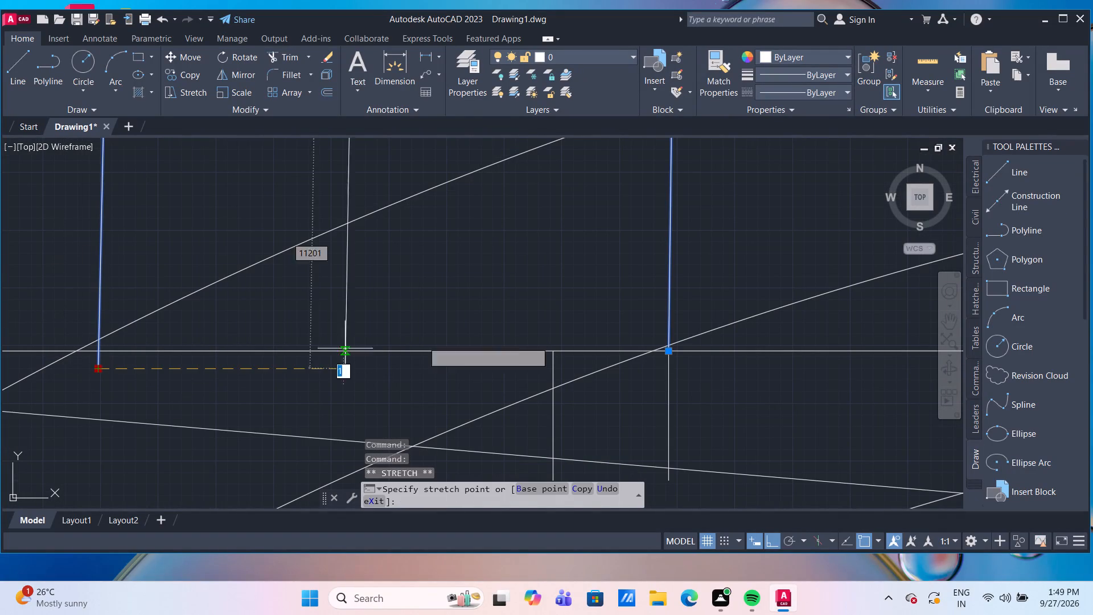
{"action": "left_click", "coordinate": [554, 351]}
{"action": "key", "text": "Escape"}
Erase the long horizontal guide line across the neck's base and the two short horizontal spacing lines beside the centre string pair.
{"action": "scroll", "coordinate": [687, 330], "scroll_direction": "down", "scroll_amount": 3}
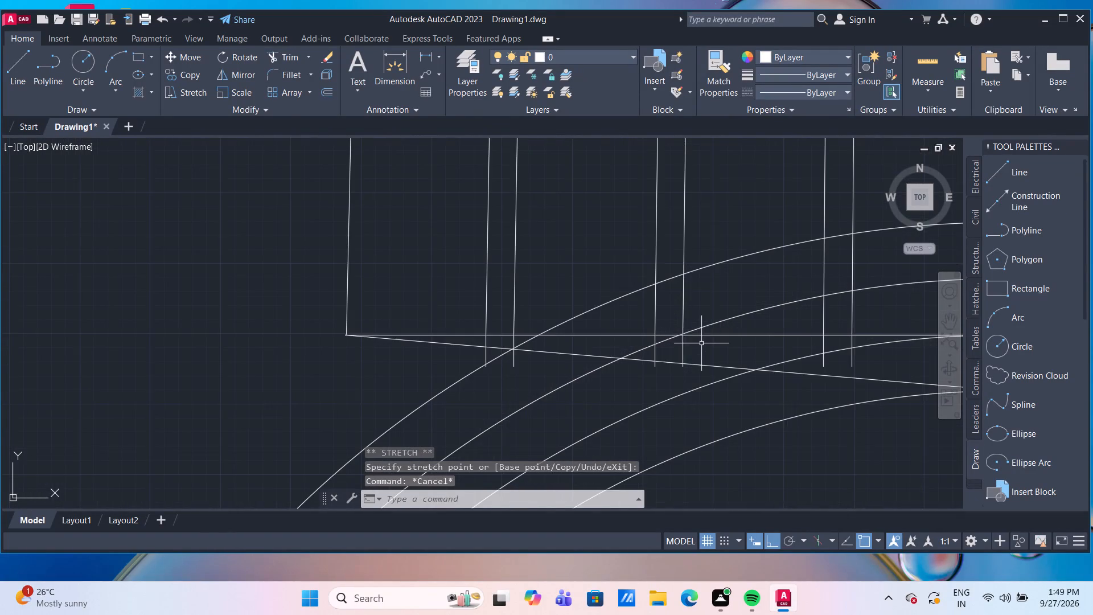
{"action": "scroll", "coordinate": [709, 352], "scroll_direction": "down", "scroll_amount": 2}
{"action": "scroll", "coordinate": [755, 417], "scroll_direction": "up", "scroll_amount": 2}
{"action": "middle_click_drag", "start_coordinate": [759, 418], "coordinate": [622, 429]}
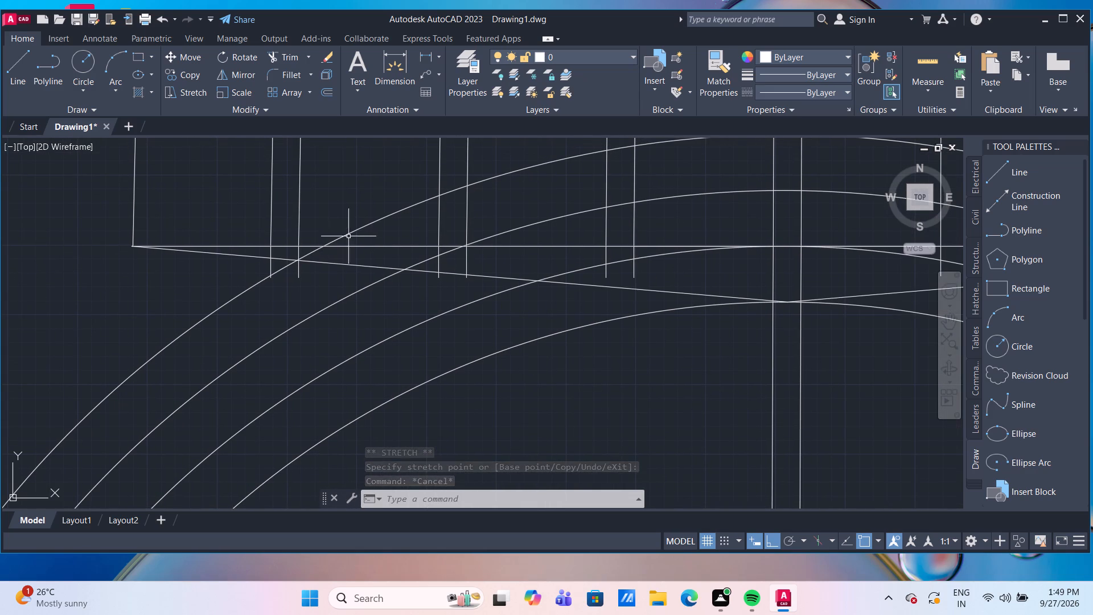
{"action": "left_click", "coordinate": [358, 248]}
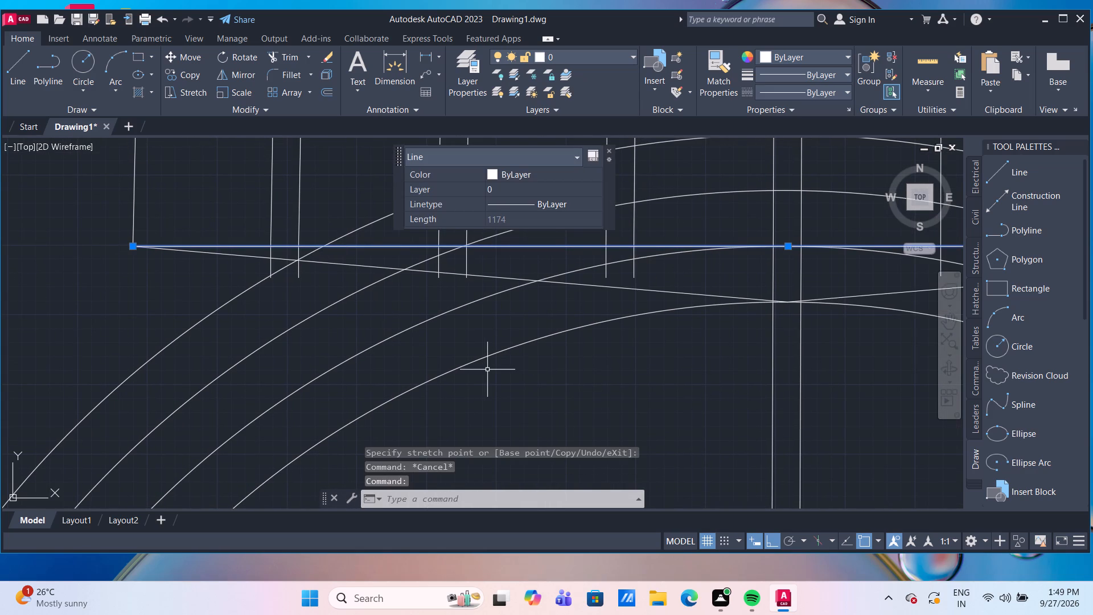
{"action": "key", "text": "Delete"}
{"action": "scroll", "coordinate": [487, 370], "scroll_direction": "down", "scroll_amount": 2}
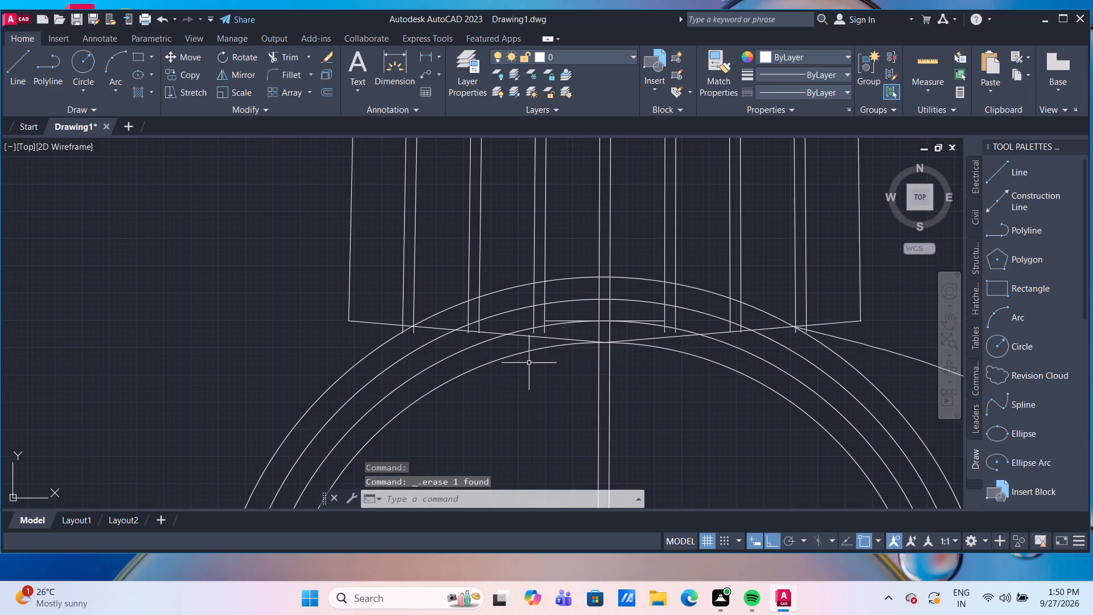
{"action": "scroll", "coordinate": [624, 341], "scroll_direction": "up", "scroll_amount": 3}
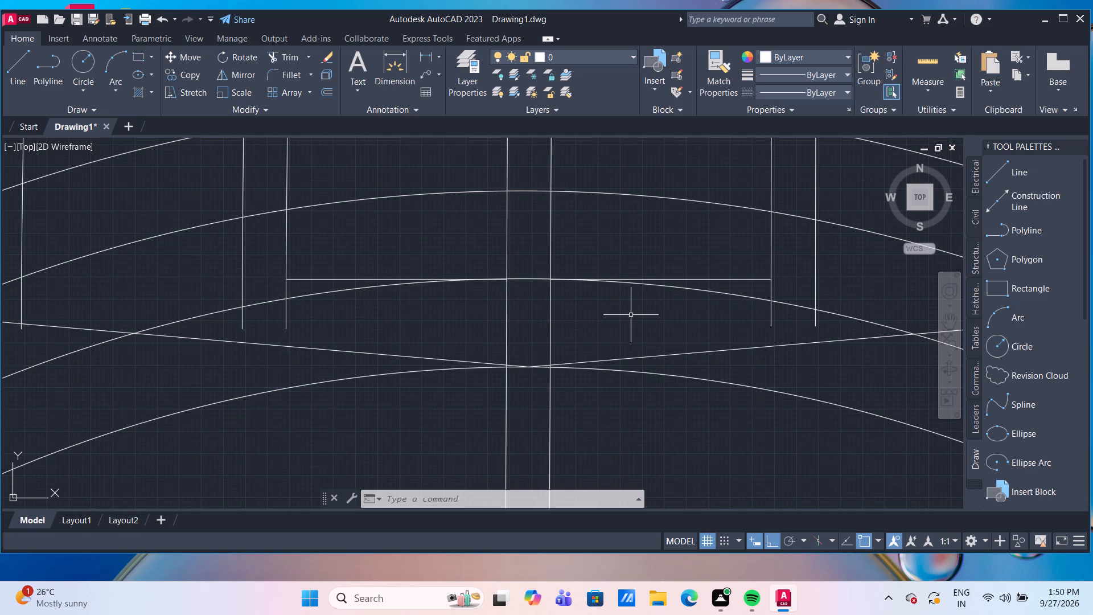
{"action": "left_click", "coordinate": [718, 278]}
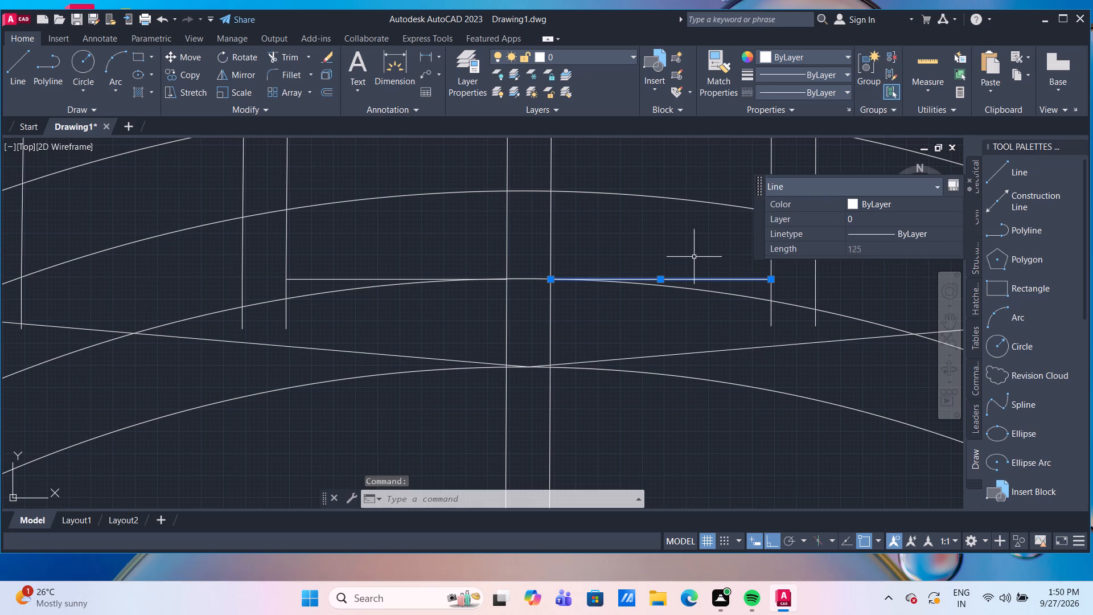
{"action": "key", "text": "Delete"}
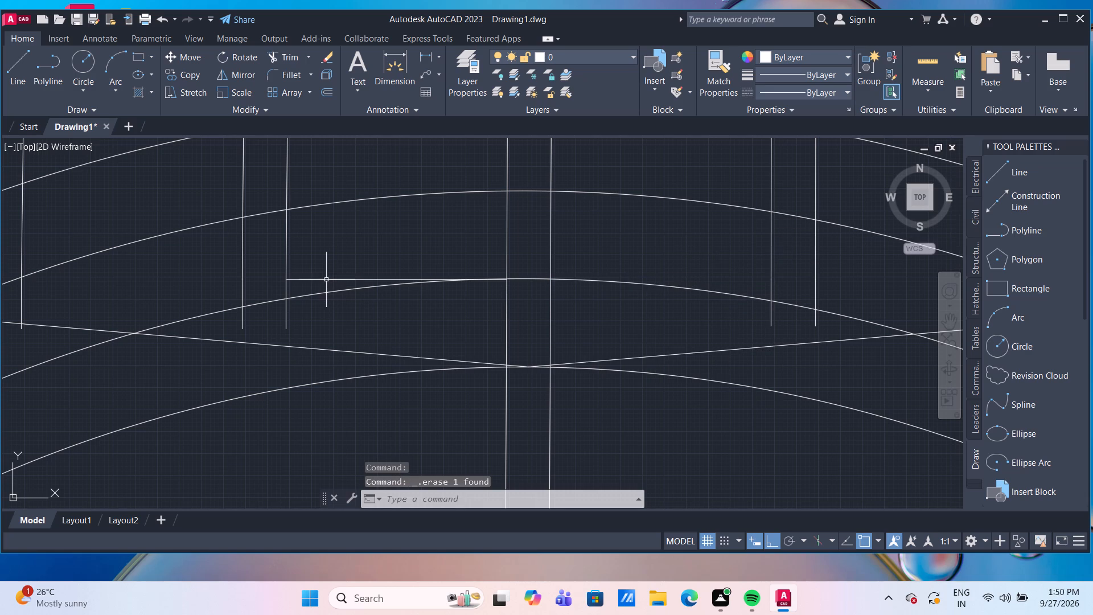
{"action": "left_click", "coordinate": [326, 280]}
{"action": "key", "text": "Delete"}
Extend the lower ends of the innermost string pairs on both sides of the centre pair down to the slanted base edges.
{"action": "scroll", "coordinate": [327, 333], "scroll_direction": "down", "scroll_amount": 3}
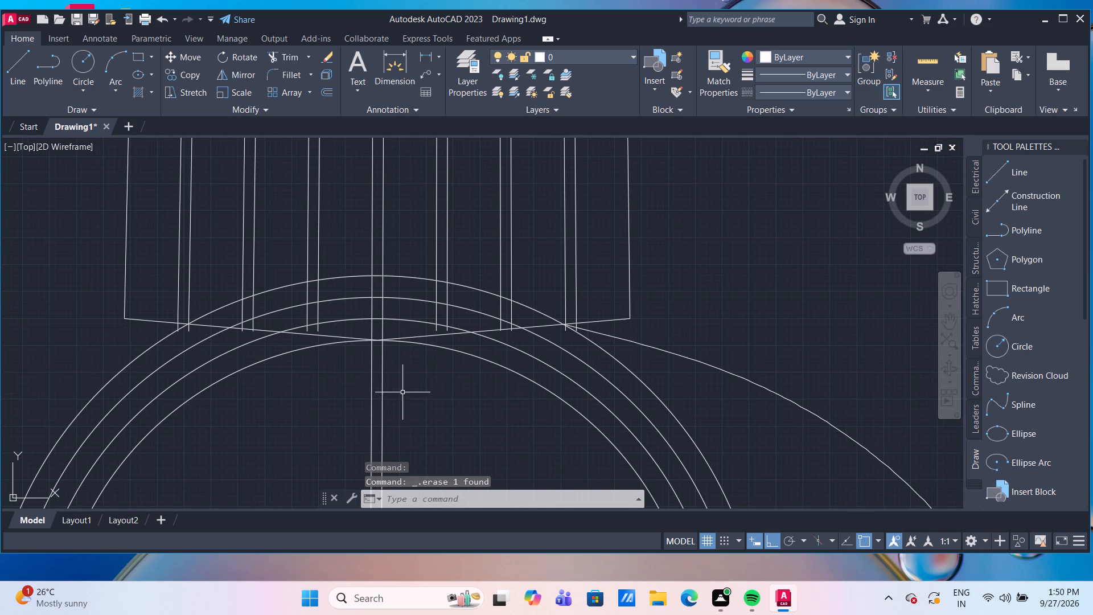
{"action": "scroll", "coordinate": [576, 334], "scroll_direction": "up", "scroll_amount": 3}
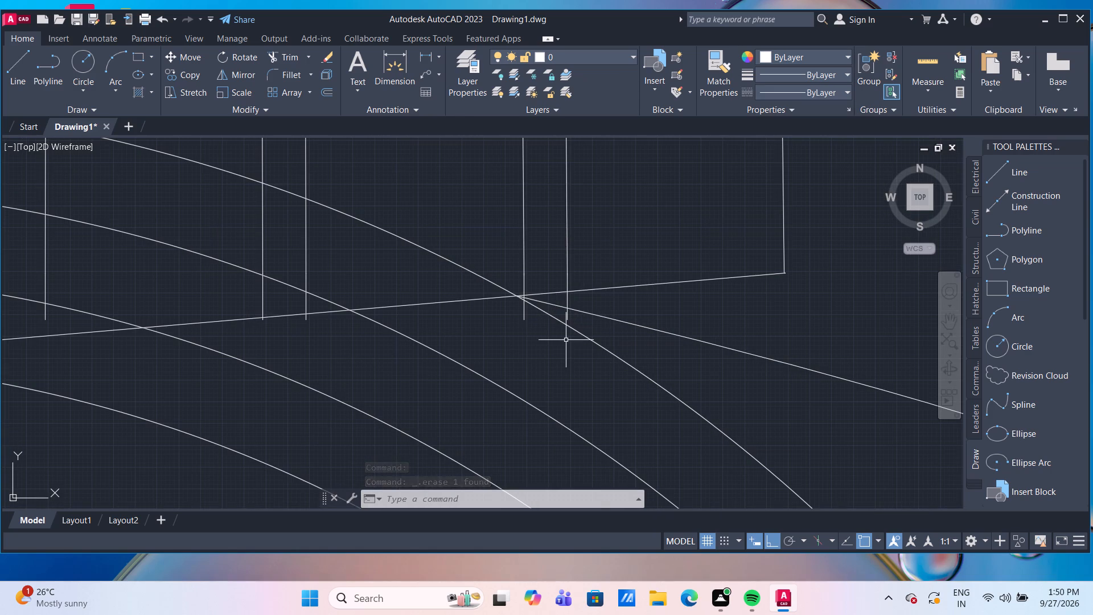
{"action": "scroll", "coordinate": [566, 340], "scroll_direction": "down", "scroll_amount": 3}
{"action": "scroll", "coordinate": [446, 336], "scroll_direction": "up", "scroll_amount": 2}
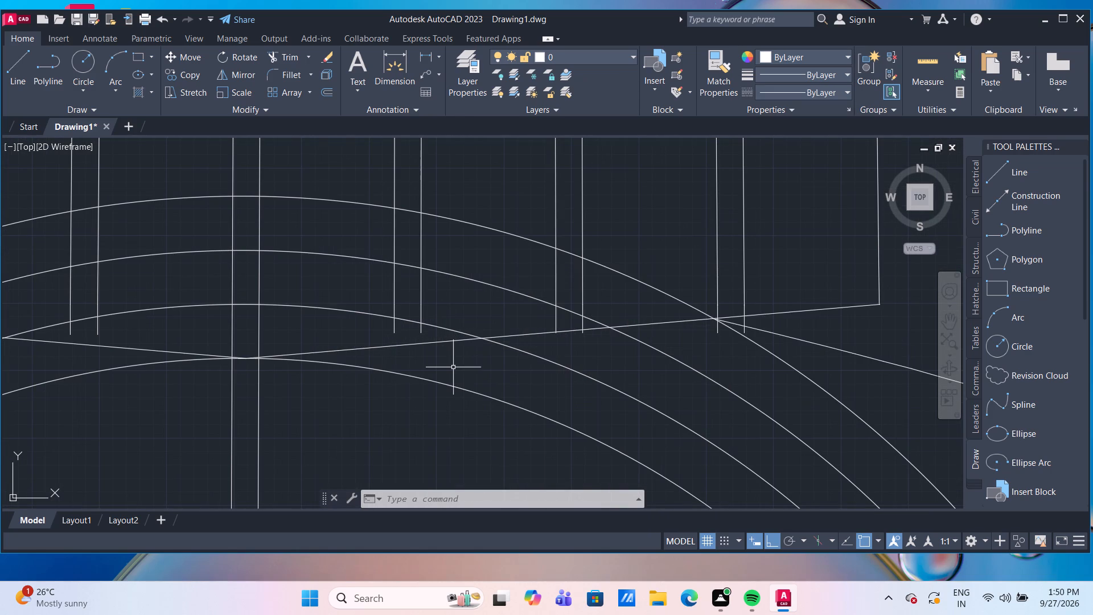
{"action": "type", "text": "TR"}
{"action": "key", "text": "Return"}
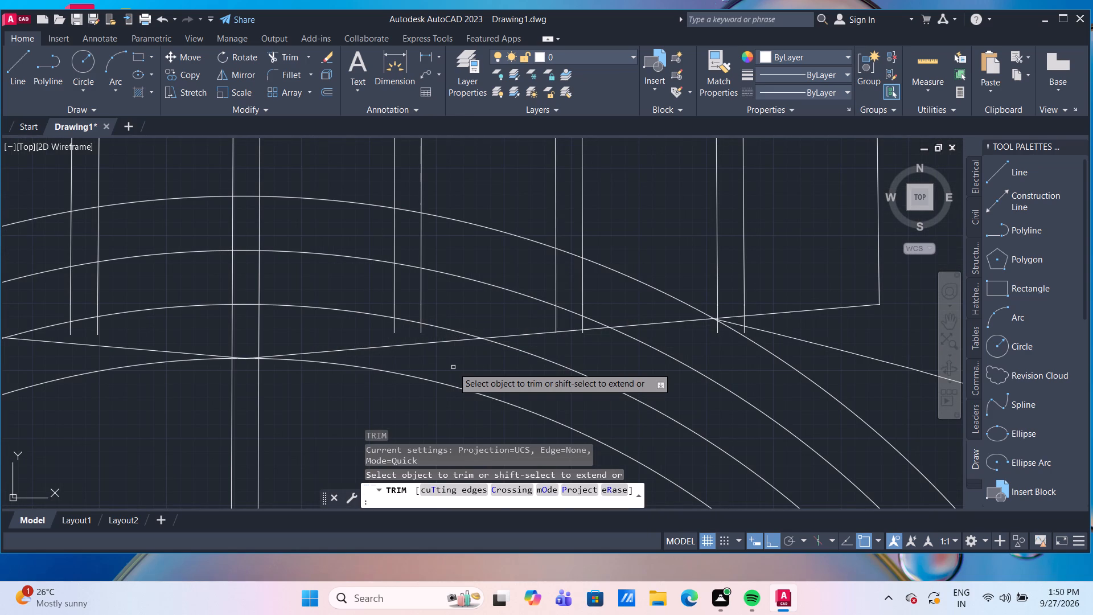
{"action": "left_click", "coordinate": [393, 327], "text": "shift"}
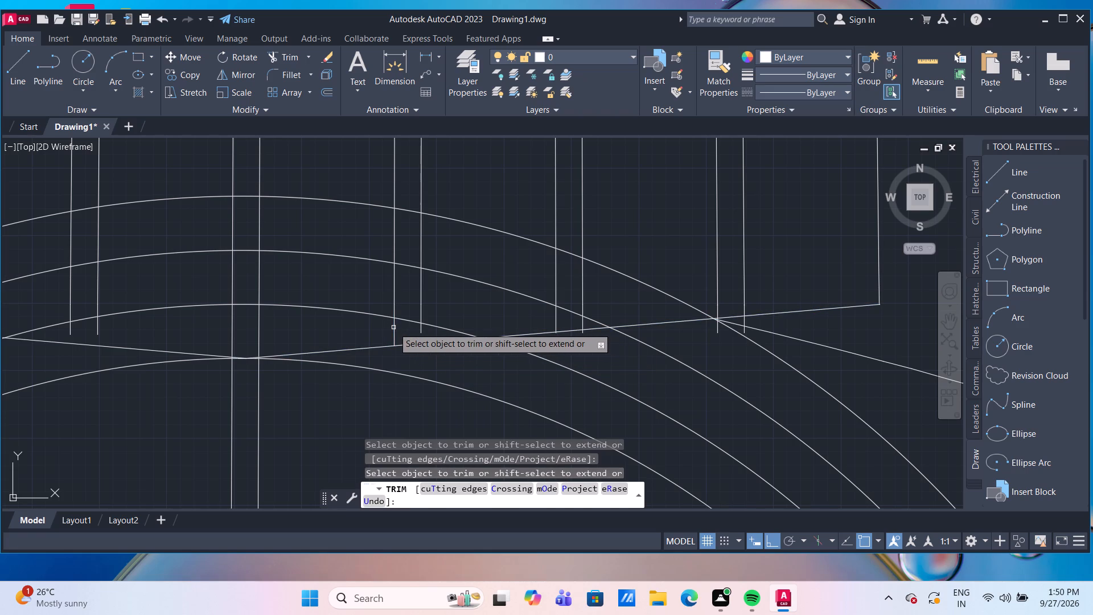
{"action": "left_click", "coordinate": [420, 329], "text": "shift"}
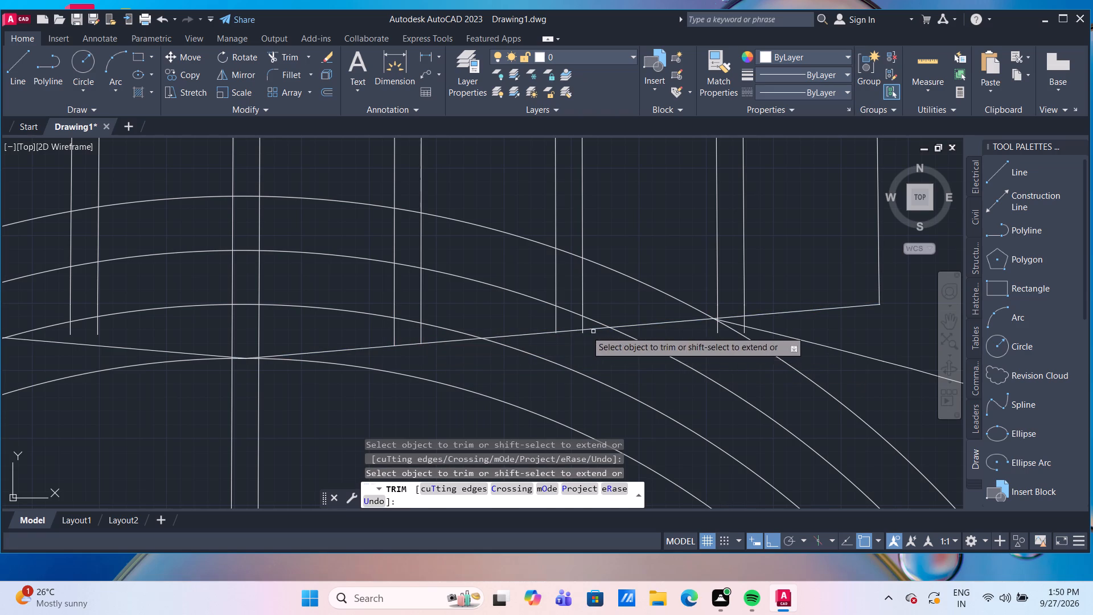
{"action": "left_click", "coordinate": [98, 326], "text": "shift"}
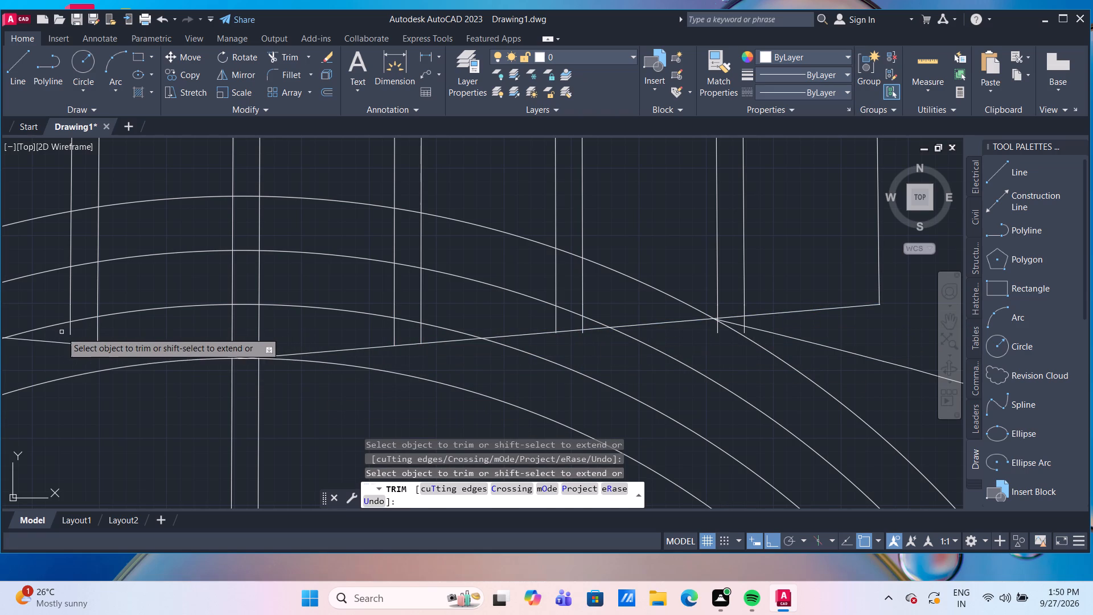
{"action": "left_click", "coordinate": [69, 334], "text": "shift"}
Trim the small overhanging line ends that stick out past the neck's lower-left corner.
{"action": "scroll", "coordinate": [202, 304], "scroll_direction": "down", "scroll_amount": 3}
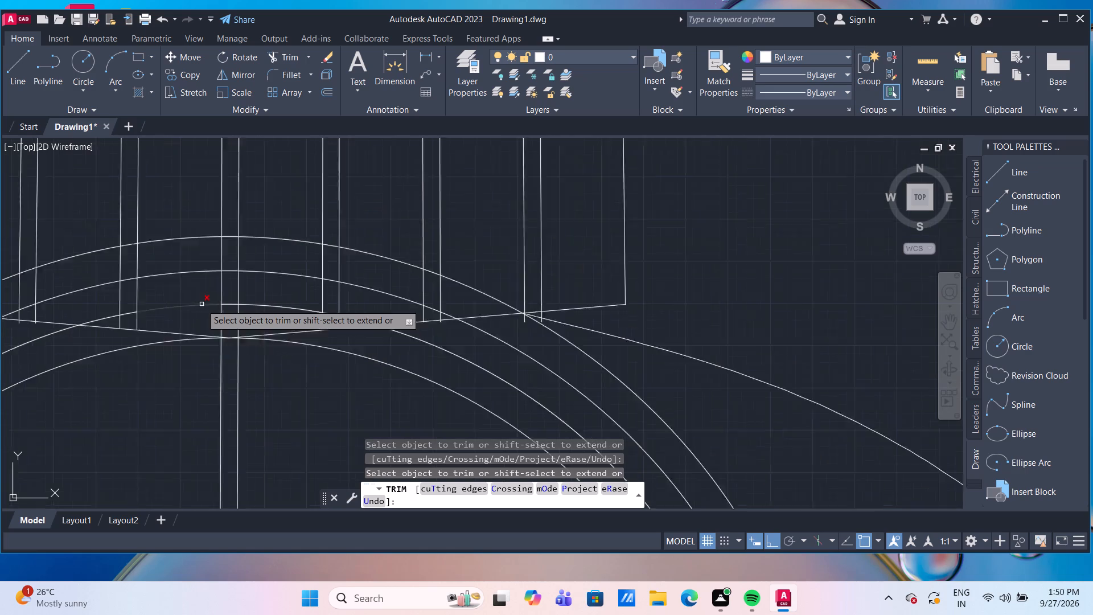
{"action": "scroll", "coordinate": [117, 307], "scroll_direction": "up", "scroll_amount": 3}
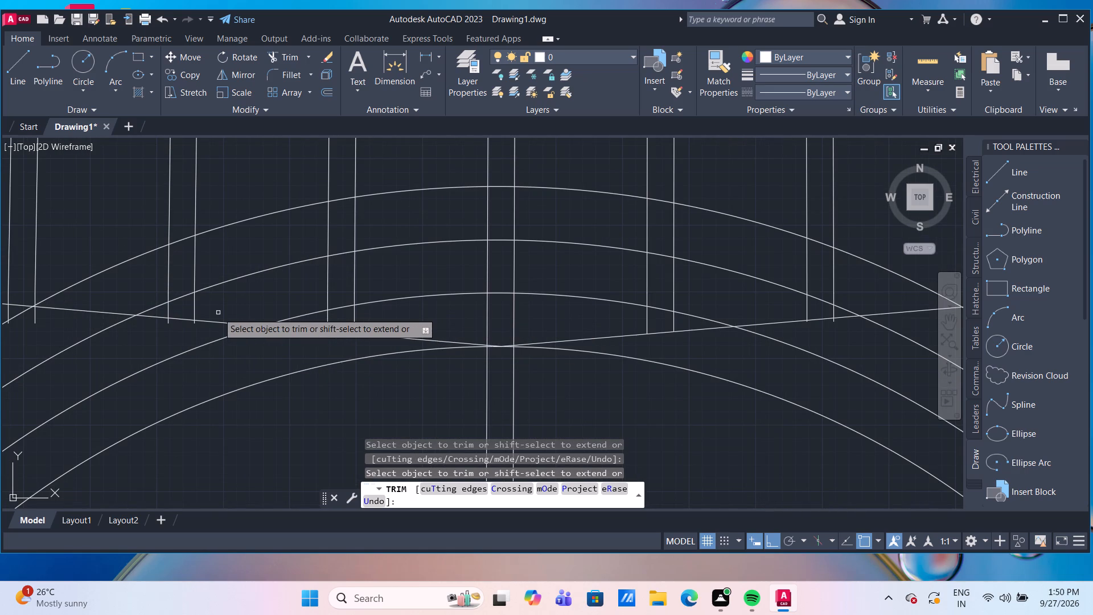
{"action": "scroll", "coordinate": [218, 313], "scroll_direction": "down", "scroll_amount": 1}
{"action": "scroll", "coordinate": [105, 315], "scroll_direction": "up", "scroll_amount": 2}
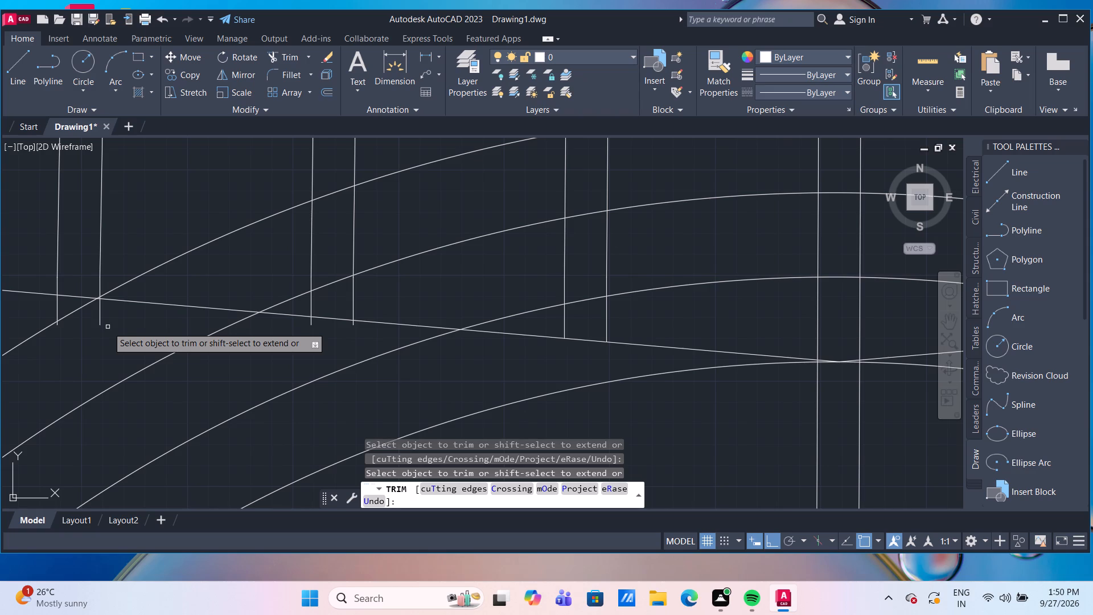
{"action": "scroll", "coordinate": [108, 327], "scroll_direction": "down", "scroll_amount": 4}
{"action": "scroll", "coordinate": [95, 338], "scroll_direction": "up", "scroll_amount": 2}
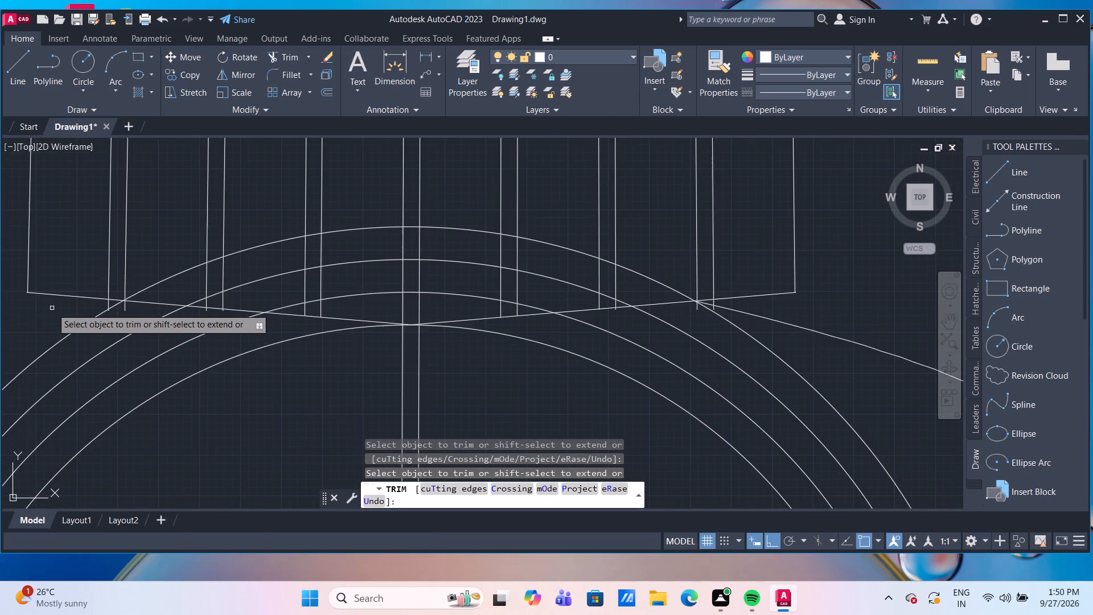
{"action": "scroll", "coordinate": [52, 308], "scroll_direction": "up", "scroll_amount": 1}
{"action": "middle_click_drag", "start_coordinate": [52, 308], "coordinate": [93, 310]}
{"action": "scroll", "coordinate": [12, 280], "scroll_direction": "up", "scroll_amount": 2}
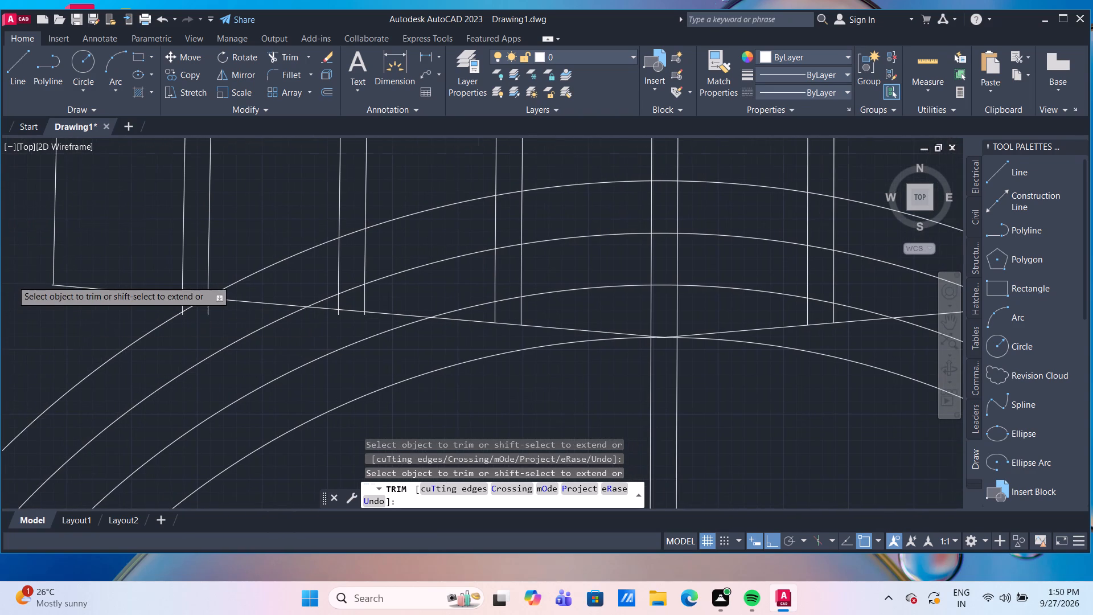
{"action": "scroll", "coordinate": [12, 280], "scroll_direction": "up", "scroll_amount": 1}
{"action": "scroll", "coordinate": [129, 298], "scroll_direction": "up", "scroll_amount": 2}
{"action": "scroll", "coordinate": [183, 310], "scroll_direction": "up", "scroll_amount": 2}
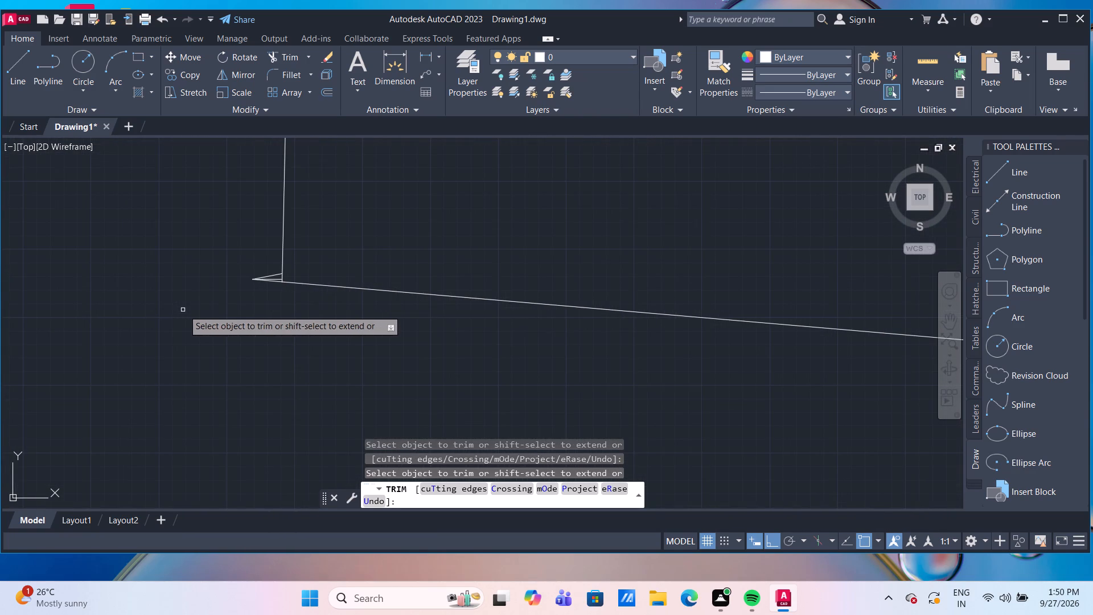
{"action": "scroll", "coordinate": [238, 269], "scroll_direction": "up", "scroll_amount": 2}
{"action": "left_click_drag", "start_coordinate": [309, 265], "coordinate": [311, 270]}
{"action": "left_click", "coordinate": [322, 343]}
Draw a horizontal line about 924 units long between the outermost left and right strings' intersections with the slanted base edges.
{"action": "scroll", "coordinate": [322, 343], "scroll_direction": "down", "scroll_amount": 11}
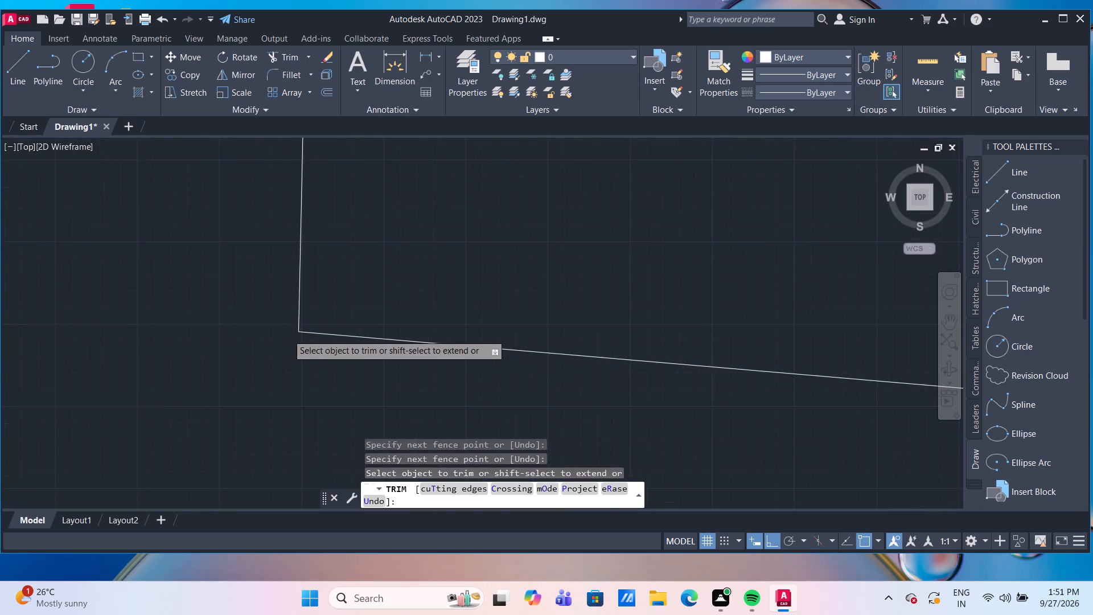
{"action": "scroll", "coordinate": [442, 399], "scroll_direction": "down", "scroll_amount": 5}
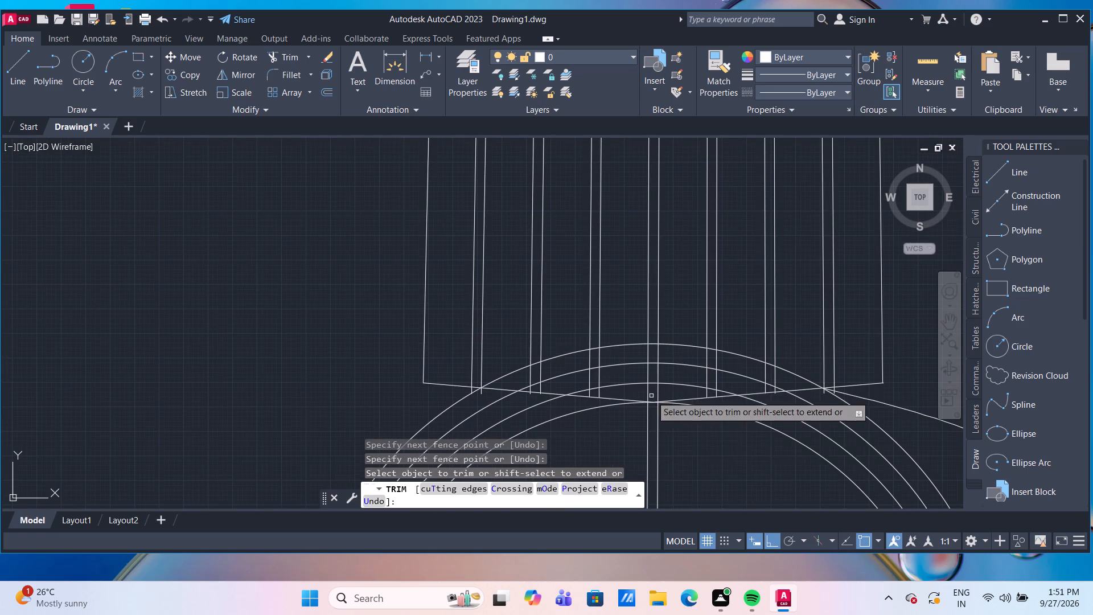
{"action": "middle_click_drag", "start_coordinate": [666, 438], "coordinate": [541, 366]}
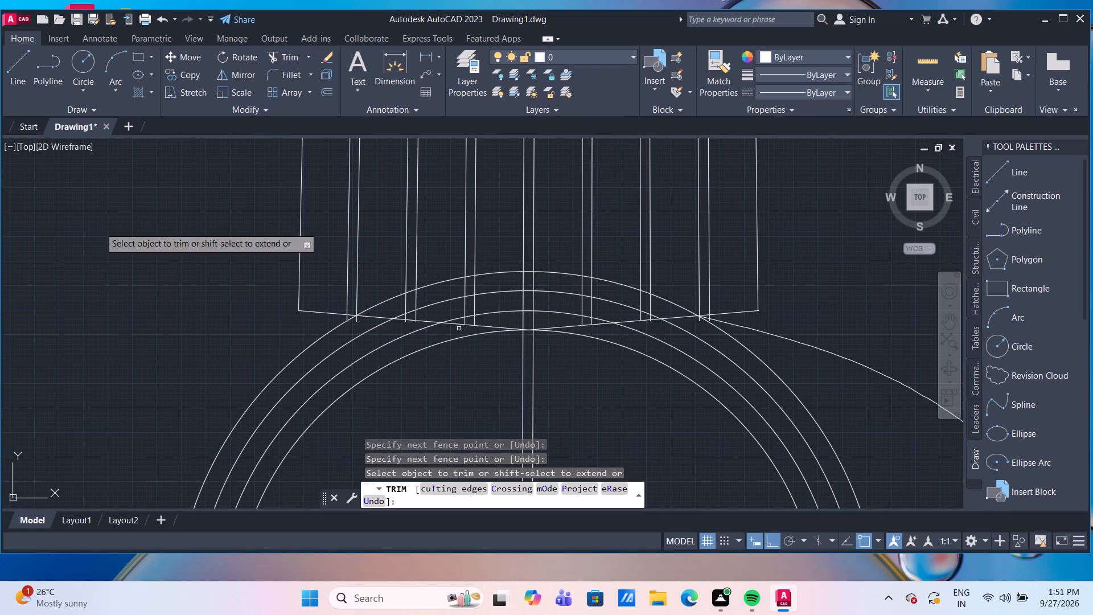
{"action": "left_click", "coordinate": [13, 69]}
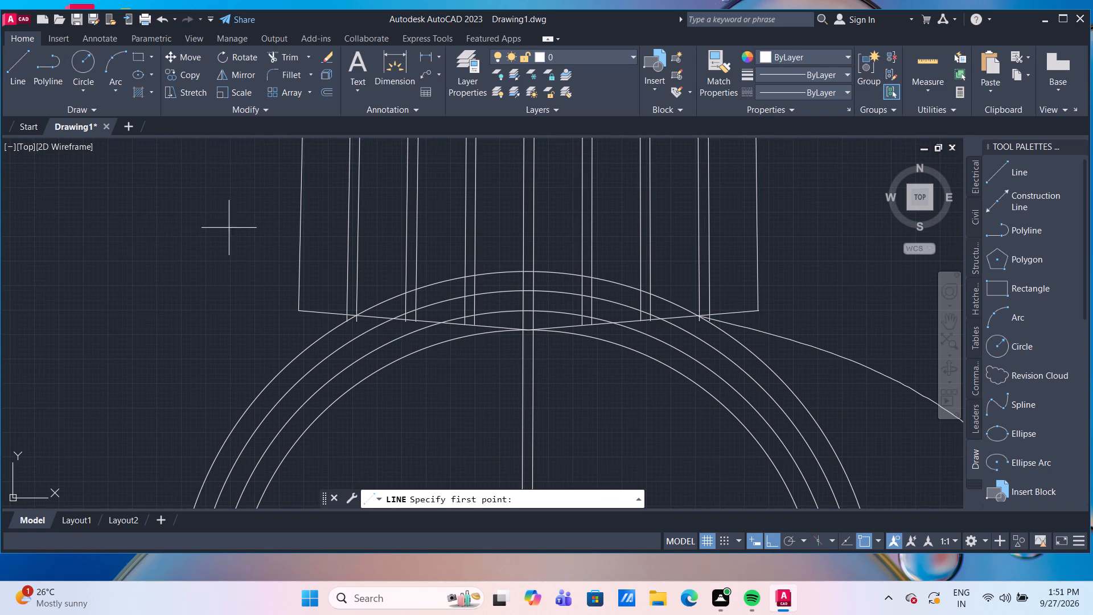
{"action": "scroll", "coordinate": [417, 338], "scroll_direction": "up", "scroll_amount": 1}
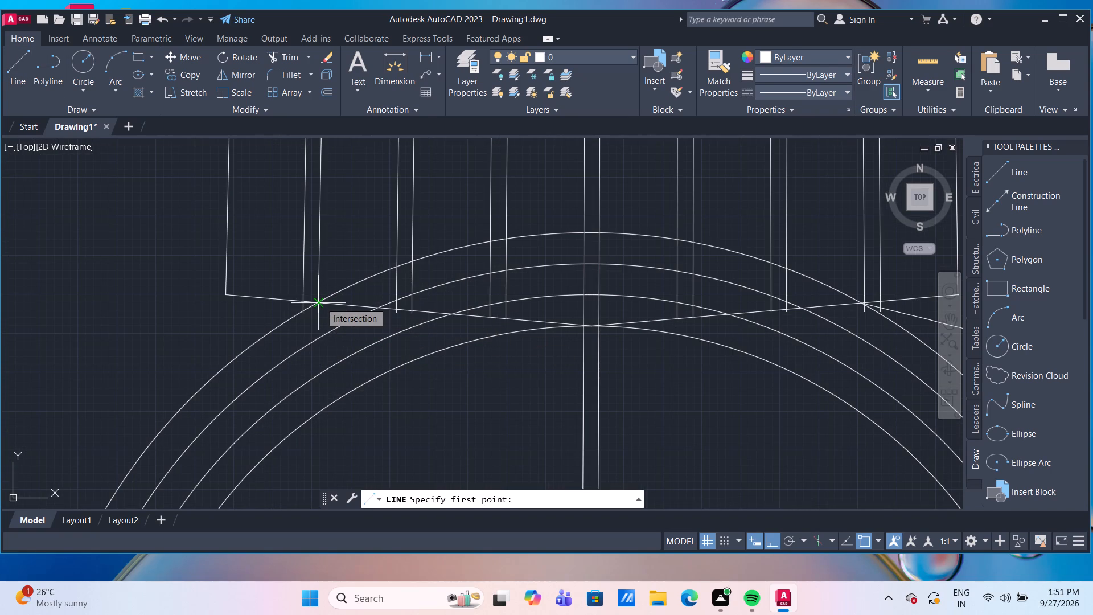
{"action": "scroll", "coordinate": [320, 302], "scroll_direction": "up", "scroll_amount": 2}
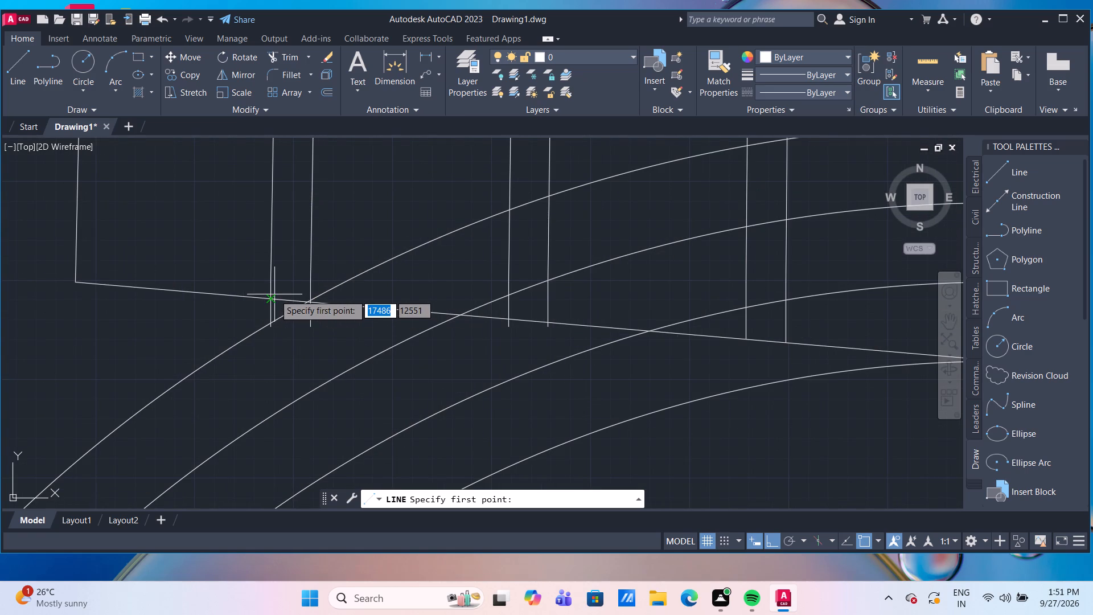
{"action": "left_click", "coordinate": [270, 297]}
{"action": "scroll", "coordinate": [615, 280], "scroll_direction": "down", "scroll_amount": 3}
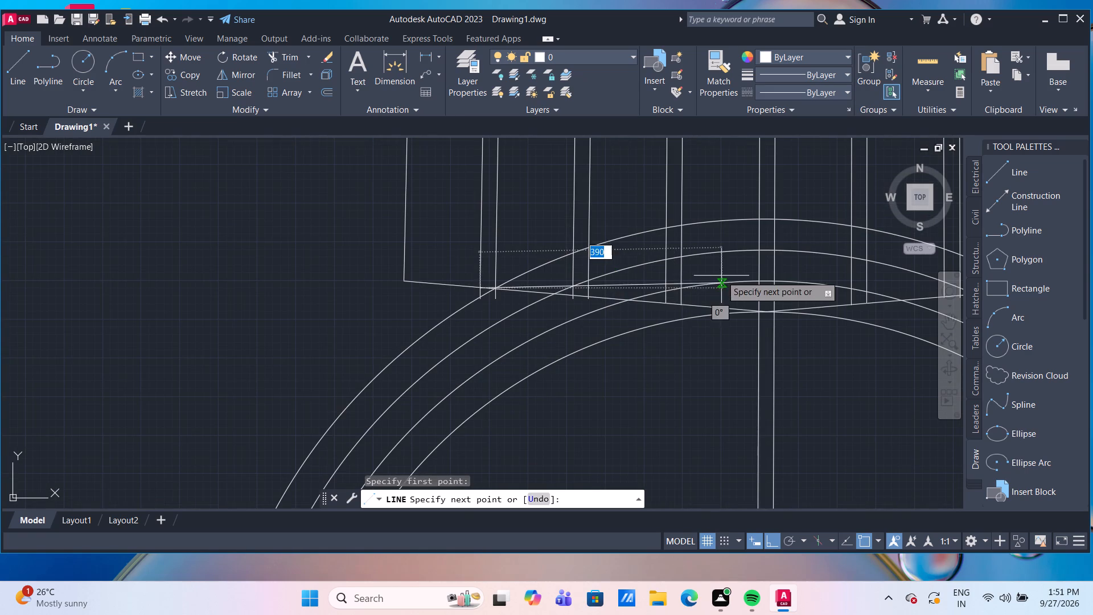
{"action": "middle_click_drag", "start_coordinate": [780, 280], "coordinate": [329, 311]}
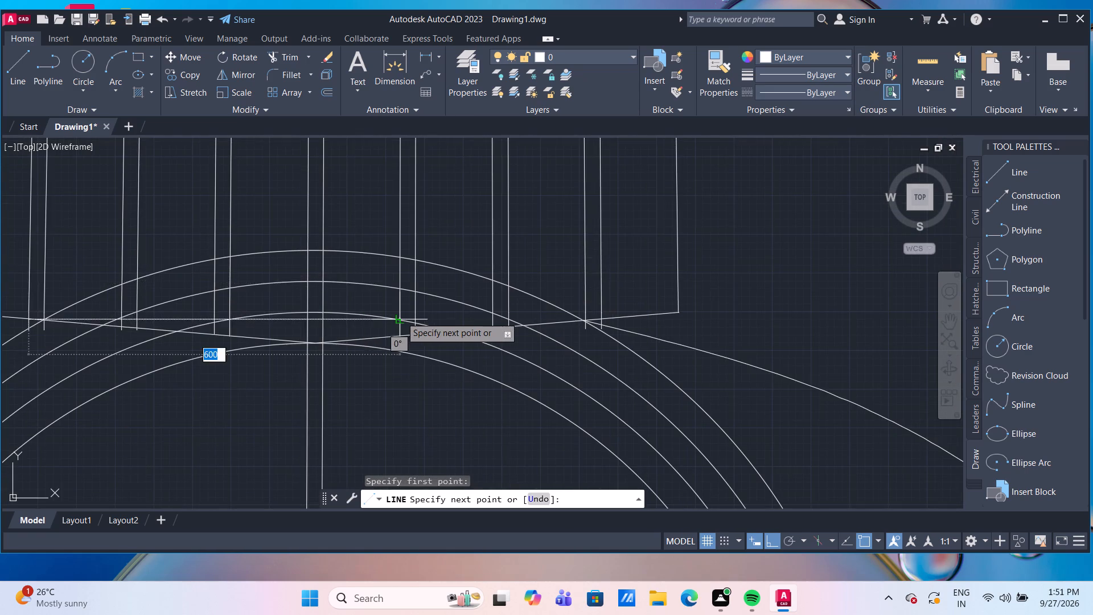
{"action": "scroll", "coordinate": [401, 317], "scroll_direction": "up", "scroll_amount": 1}
{"action": "scroll", "coordinate": [401, 317], "scroll_direction": "down", "scroll_amount": 3}
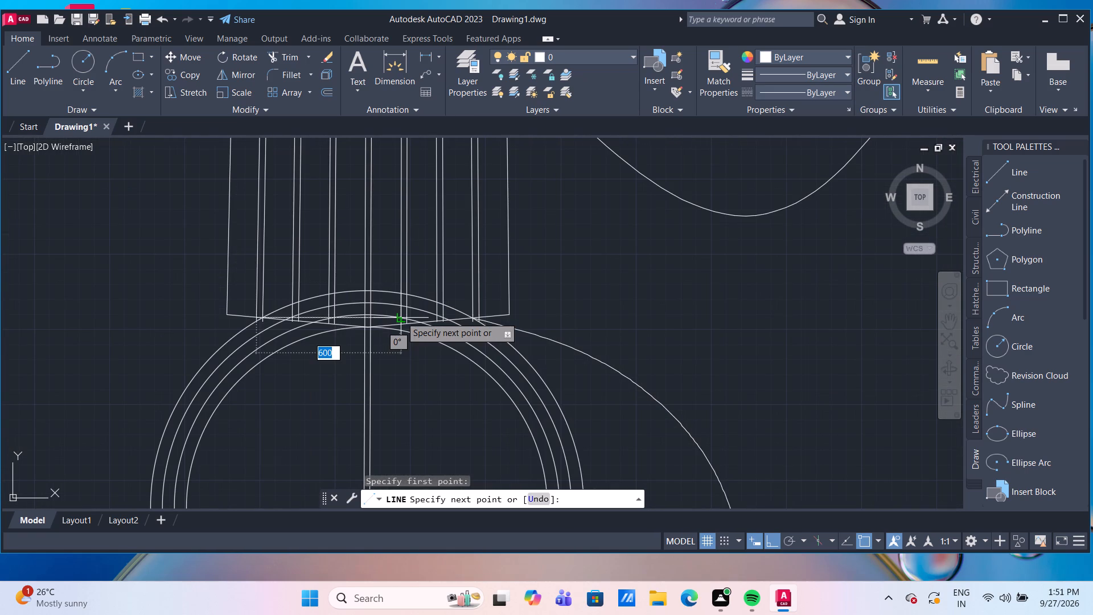
{"action": "scroll", "coordinate": [401, 317], "scroll_direction": "up", "scroll_amount": 3}
{"action": "scroll", "coordinate": [682, 291], "scroll_direction": "up", "scroll_amount": 2}
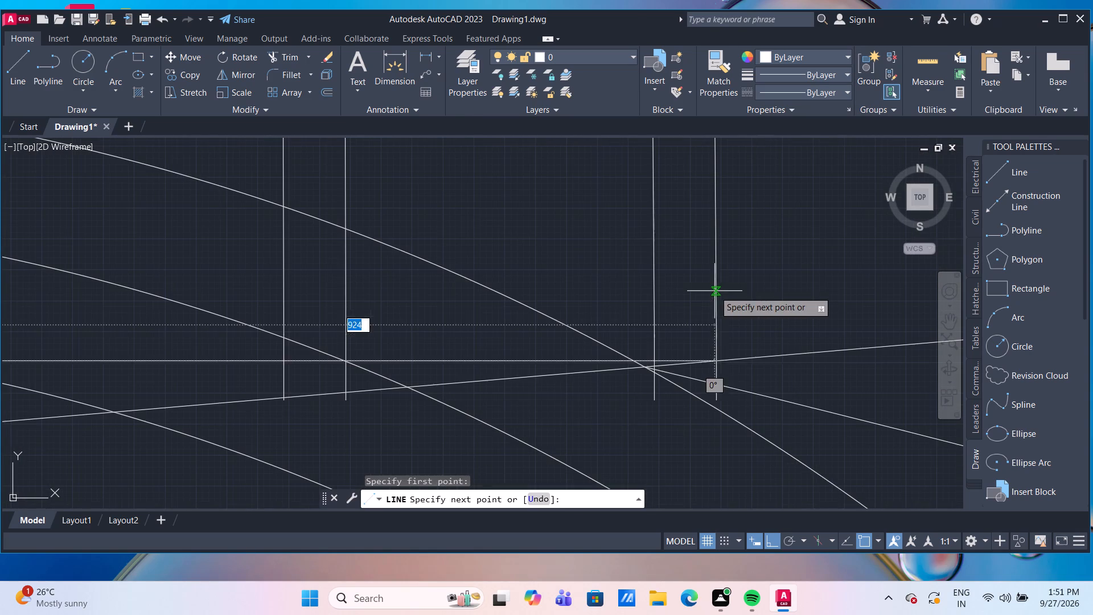
{"action": "left_click", "coordinate": [716, 360]}
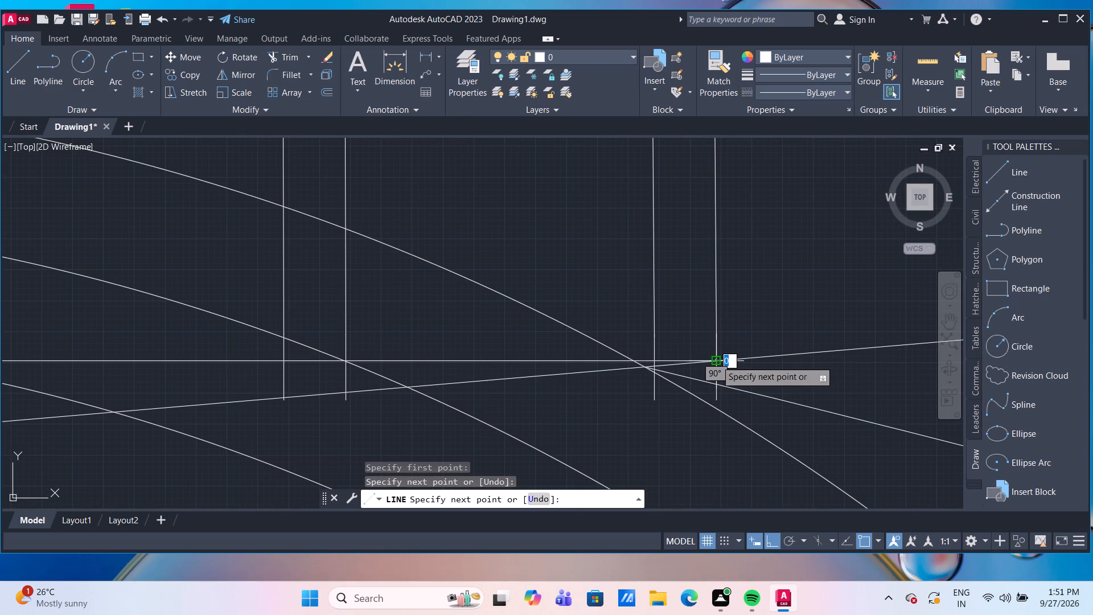
{"action": "key", "text": "Escape"}
Trim the overhanging lower ends of the outermost right string pair, the right string at the slanted edge and the left at the outer circle.
{"action": "scroll", "coordinate": [728, 387], "scroll_direction": "up", "scroll_amount": 2}
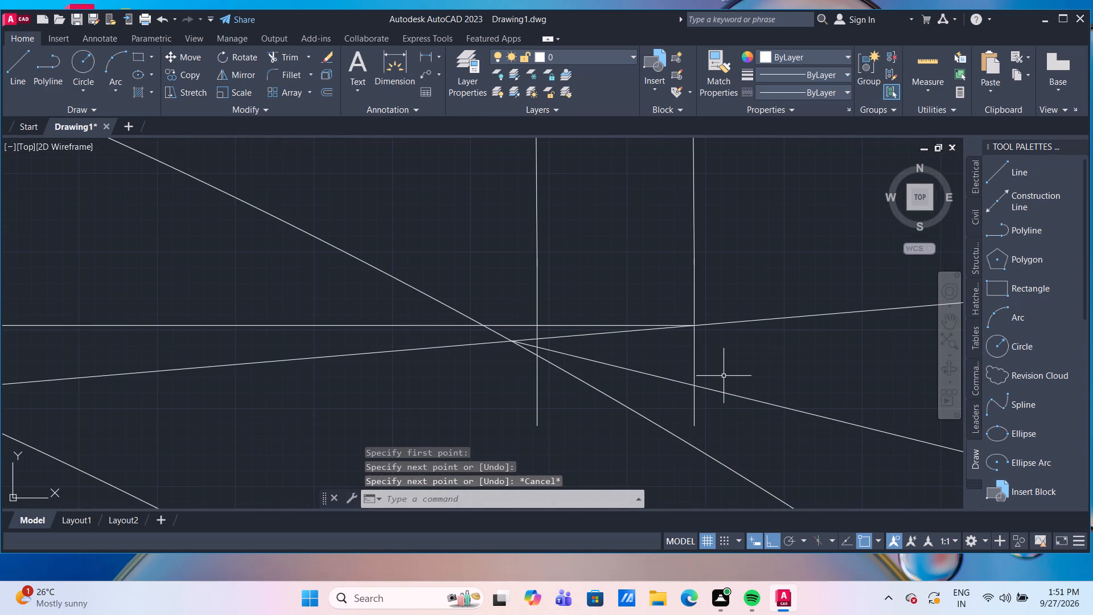
{"action": "type", "text": "TR"}
{"action": "key", "text": "Return"}
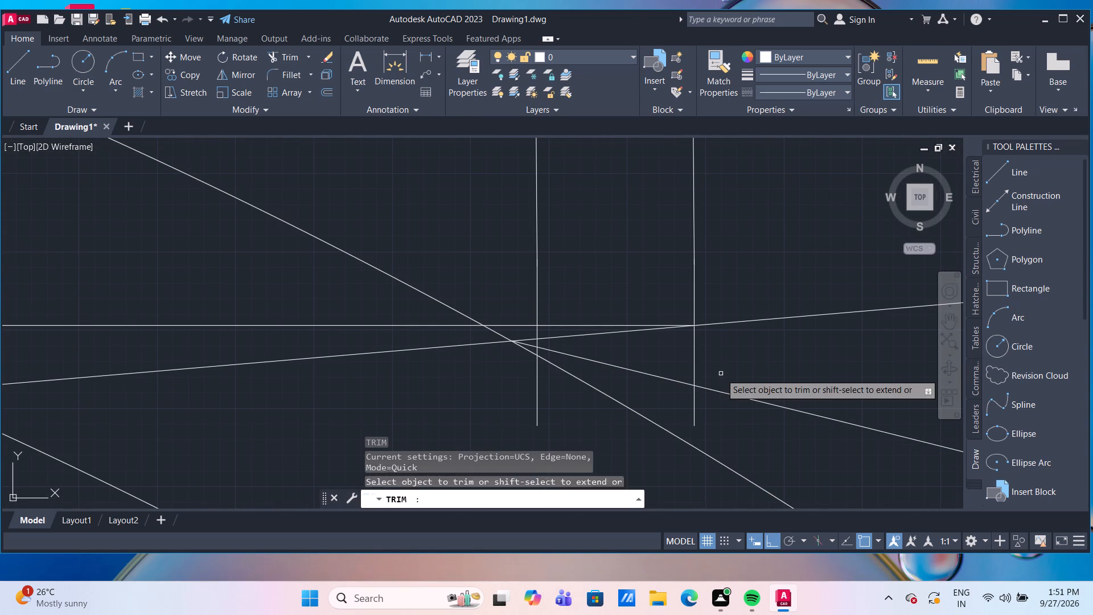
{"action": "left_click", "coordinate": [692, 355]}
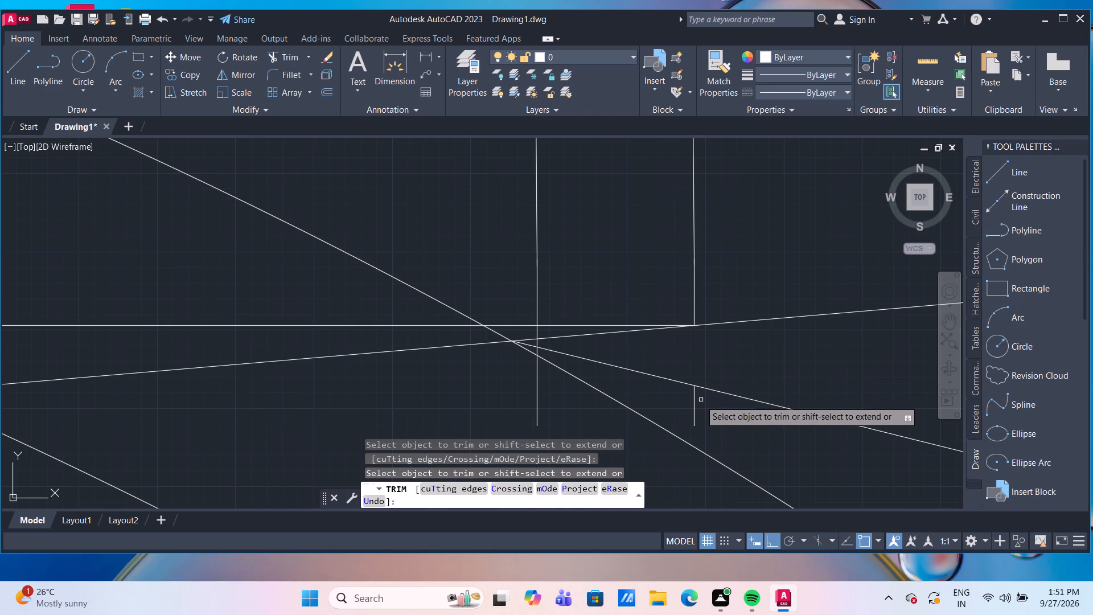
{"action": "left_click", "coordinate": [693, 404]}
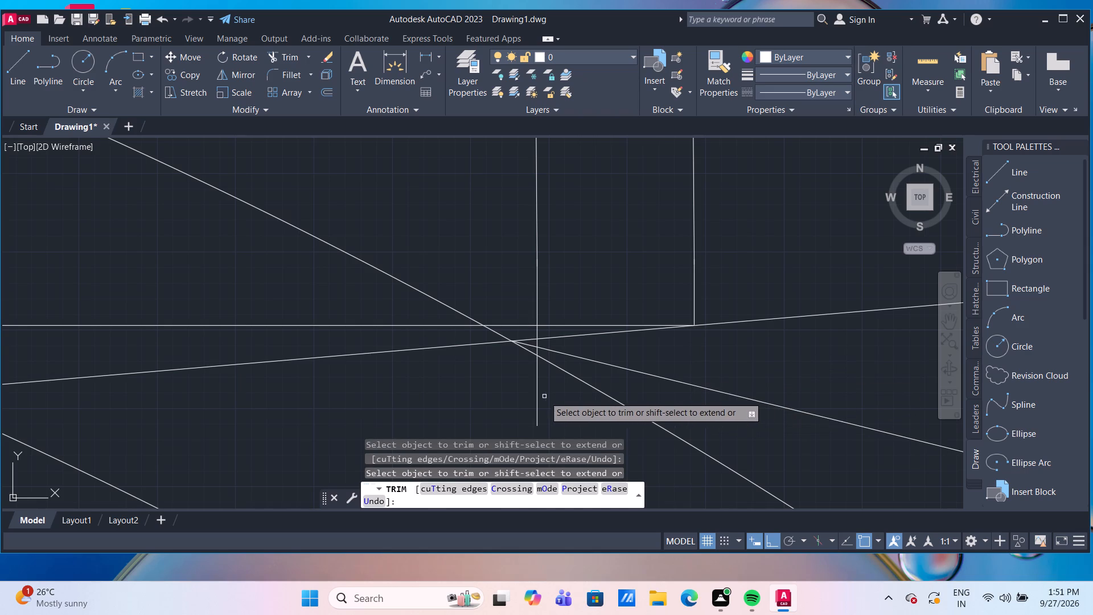
{"action": "left_click", "coordinate": [537, 397]}
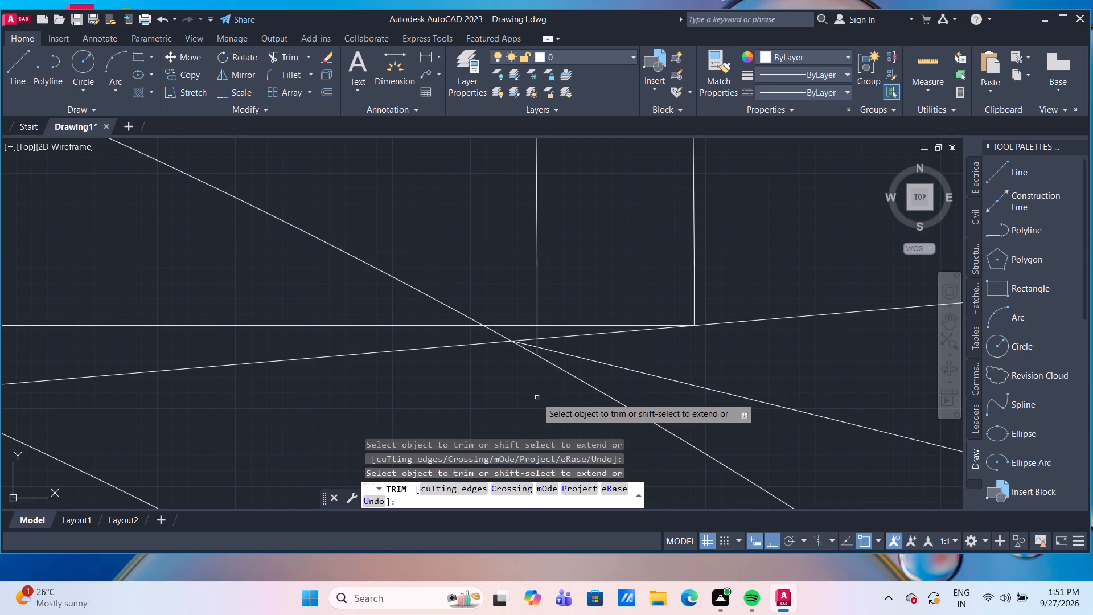
Trim the outer circle's arc between the middle right pair's right string and the new horizontal line.
{"action": "scroll", "coordinate": [523, 393], "scroll_direction": "down", "scroll_amount": 3}
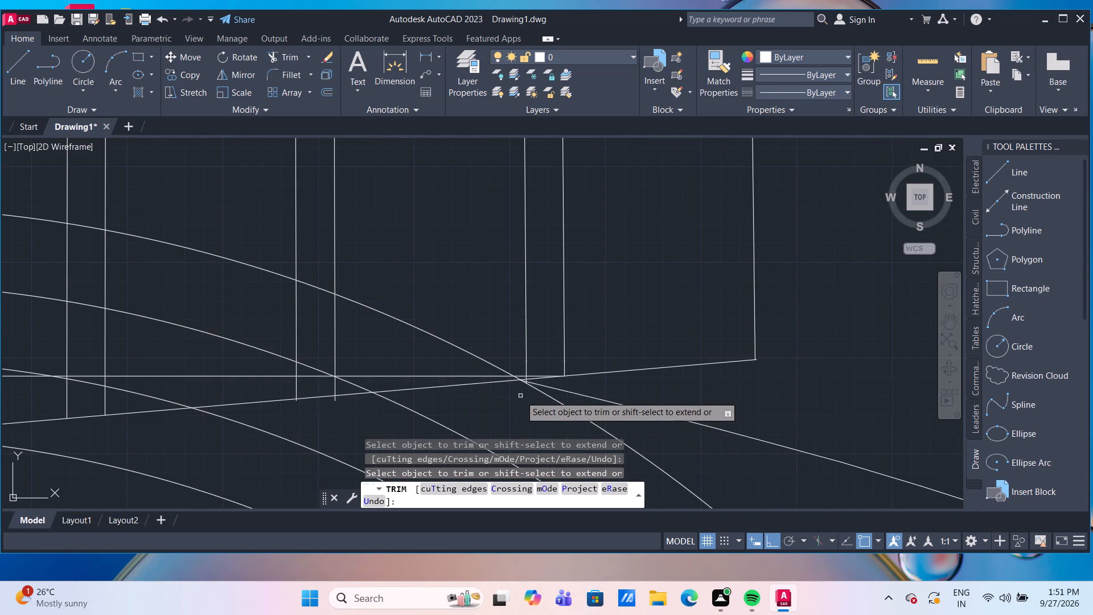
{"action": "left_click", "coordinate": [426, 331]}
Trim the lower ends of the middle right pair's two strings at the slanted base edge.
{"action": "scroll", "coordinate": [426, 331], "scroll_direction": "down", "scroll_amount": 1}
{"action": "middle_click_drag", "start_coordinate": [426, 331], "coordinate": [511, 313]}
{"action": "scroll", "coordinate": [463, 351], "scroll_direction": "up", "scroll_amount": 3}
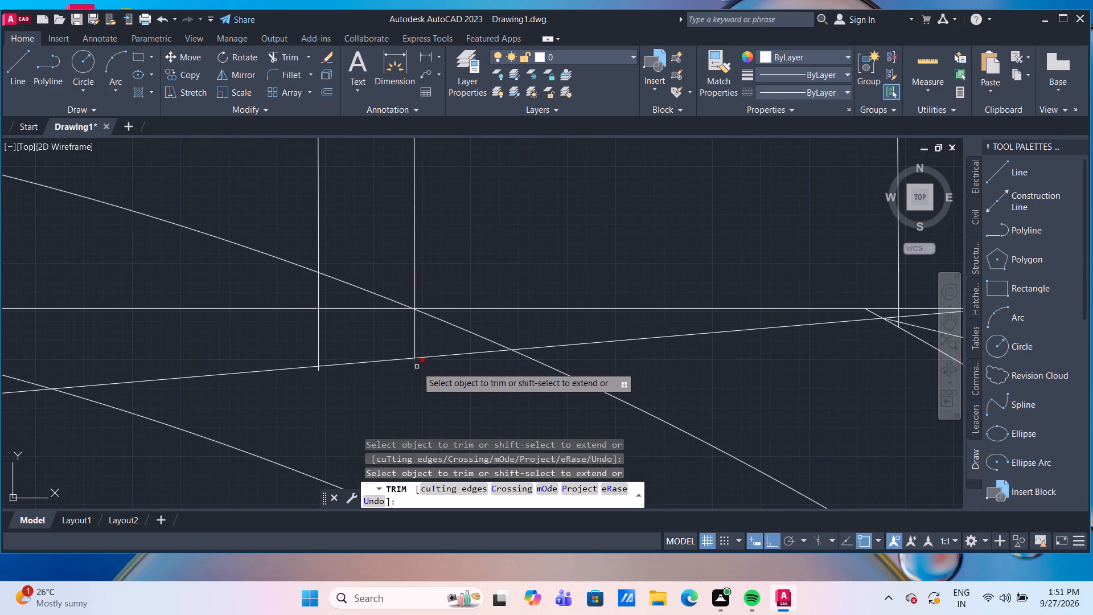
{"action": "left_click", "coordinate": [417, 367]}
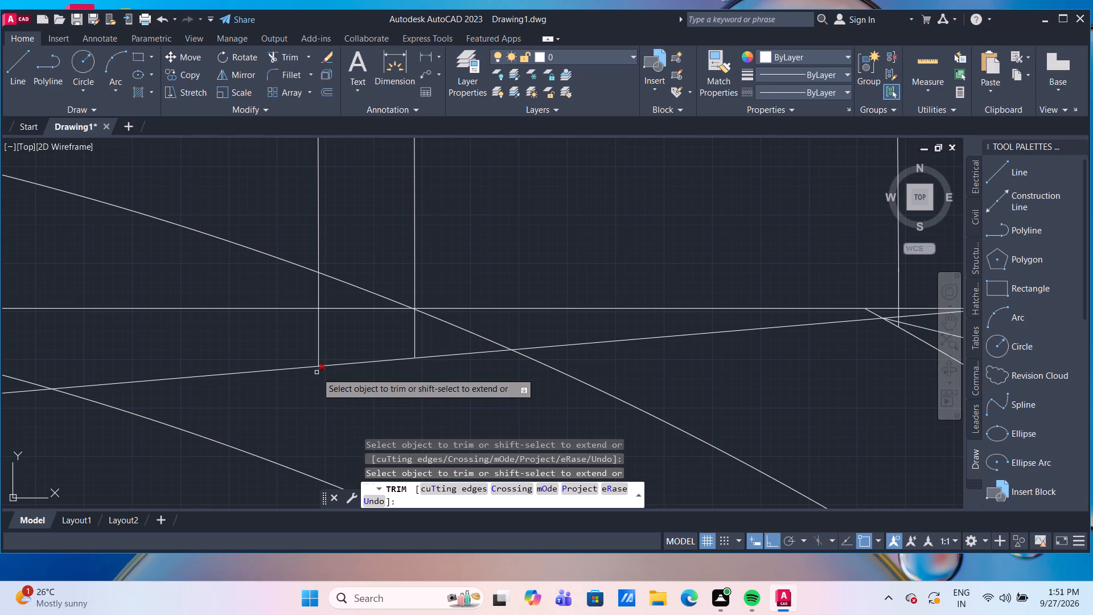
{"action": "left_click", "coordinate": [317, 372]}
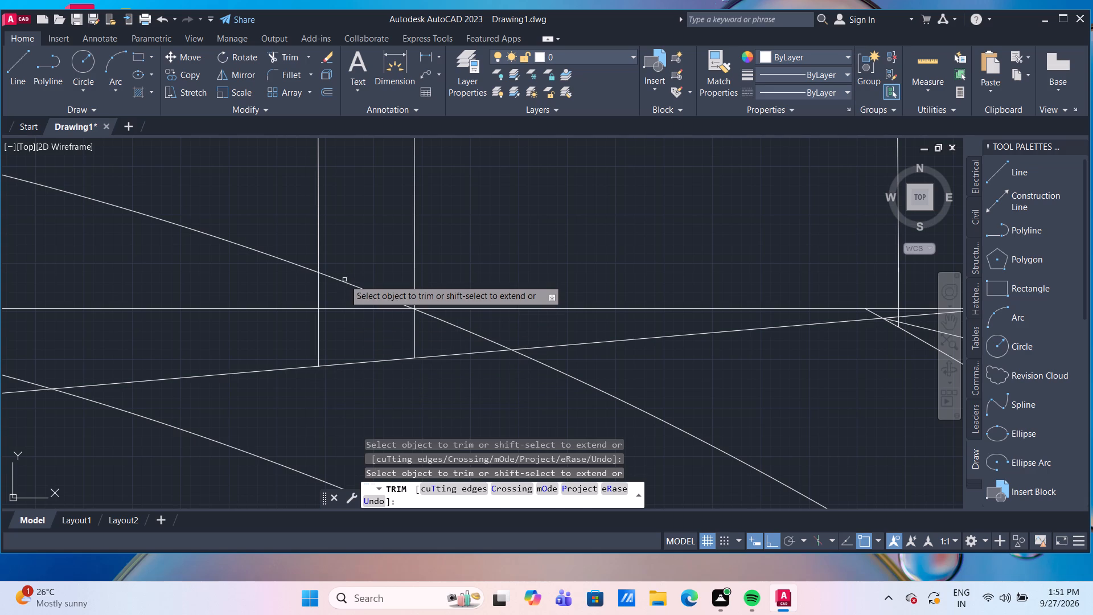
Trim the second circle's arc from the middle right pair's left string to the slanted base edge.
{"action": "left_click", "coordinate": [344, 280]}
{"action": "left_click", "coordinate": [344, 289]}
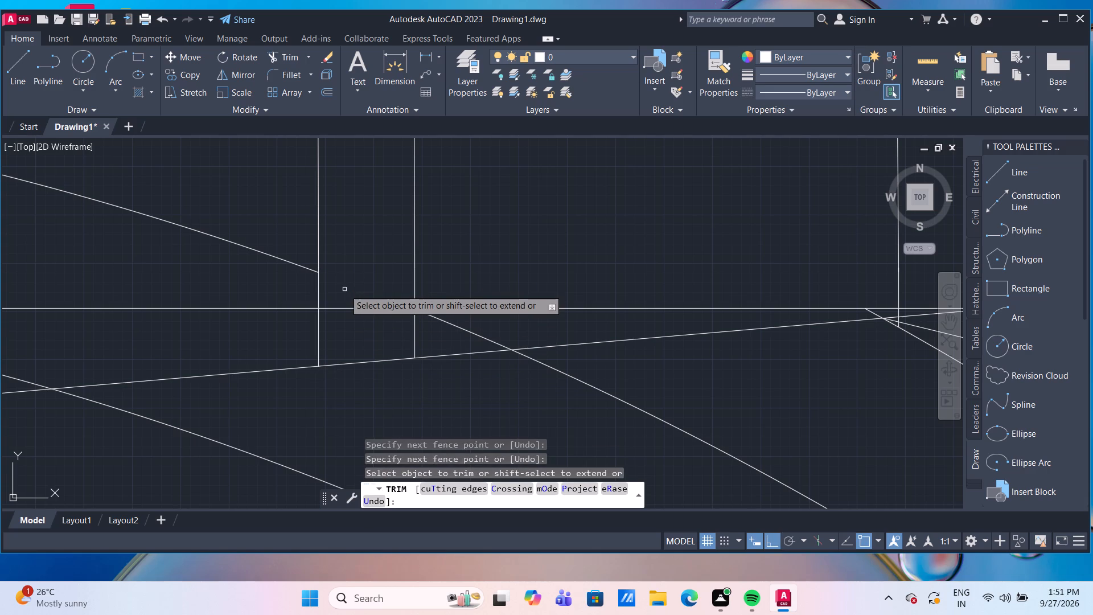
{"action": "left_click", "coordinate": [472, 334]}
{"action": "scroll", "coordinate": [472, 334], "scroll_direction": "down", "scroll_amount": 1}
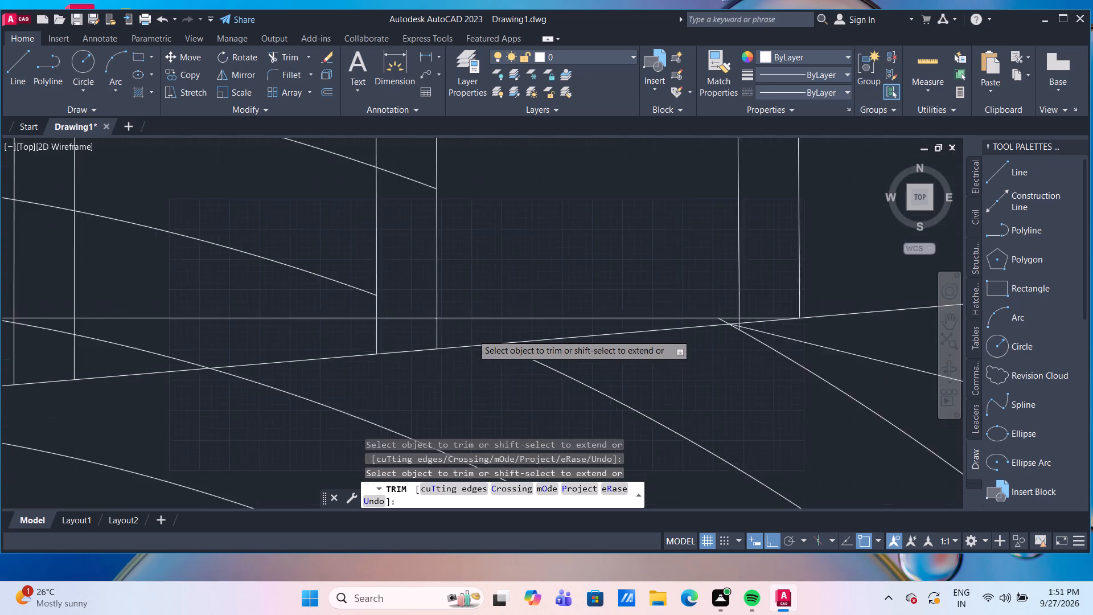
Trim the outer circle's arc inside the middle right string pair and the two outer circles' arcs between it and the inner right pair.
{"action": "scroll", "coordinate": [472, 334], "scroll_direction": "down", "scroll_amount": 1}
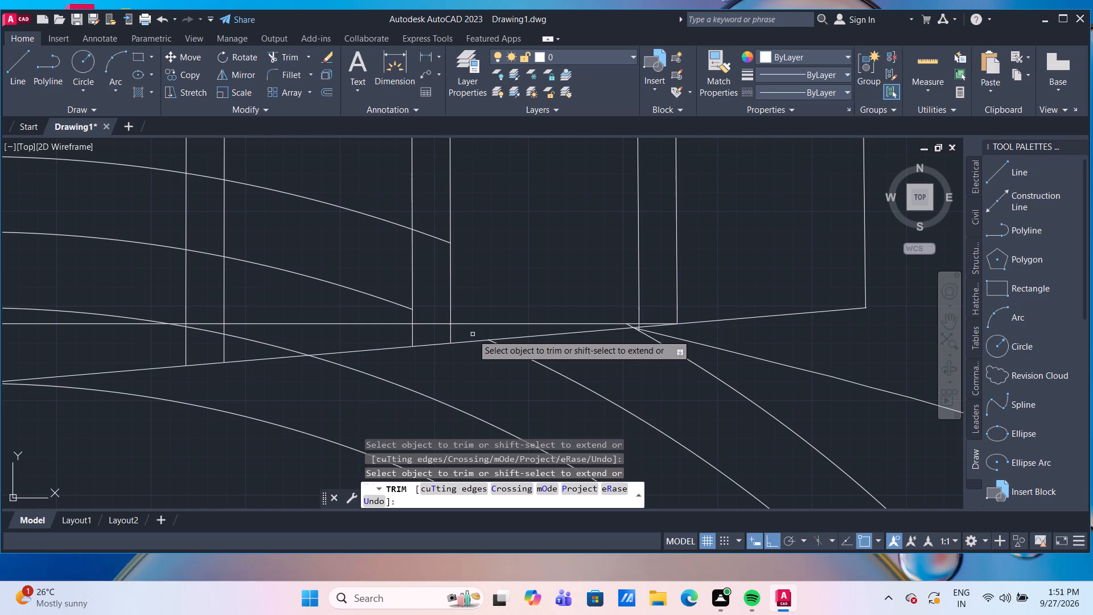
{"action": "left_click", "coordinate": [442, 237]}
{"action": "left_click", "coordinate": [367, 188]}
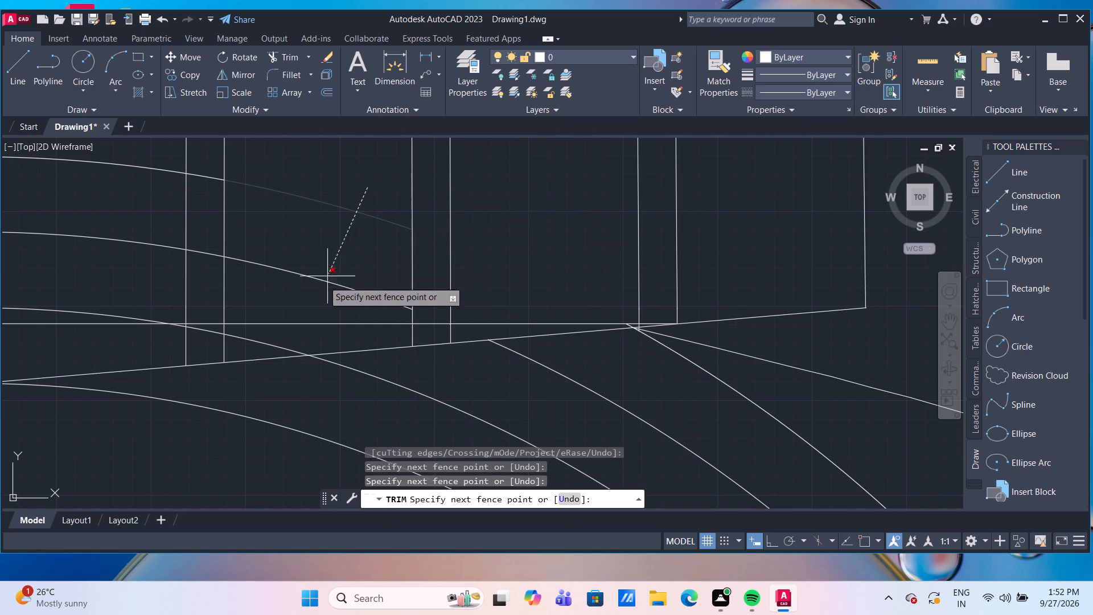
{"action": "left_click", "coordinate": [317, 289]}
Trim the third circle's arc from the slanted base edge to the inner right pair's left string.
{"action": "middle_click_drag", "start_coordinate": [317, 289], "coordinate": [336, 291]}
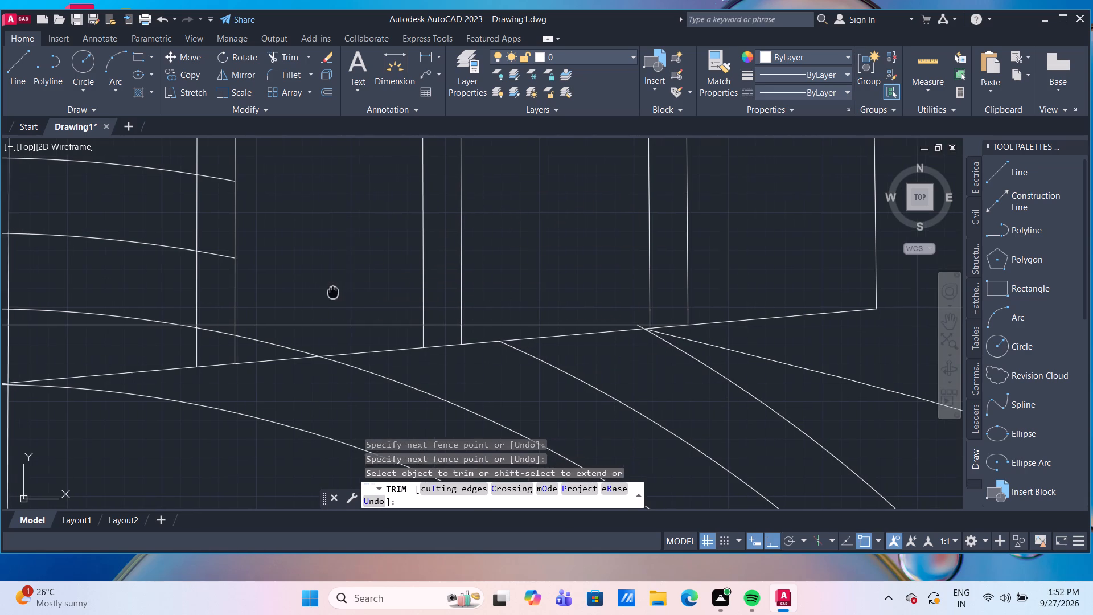
{"action": "middle_click_drag", "start_coordinate": [336, 291], "coordinate": [449, 269]}
{"action": "left_click", "coordinate": [405, 326]}
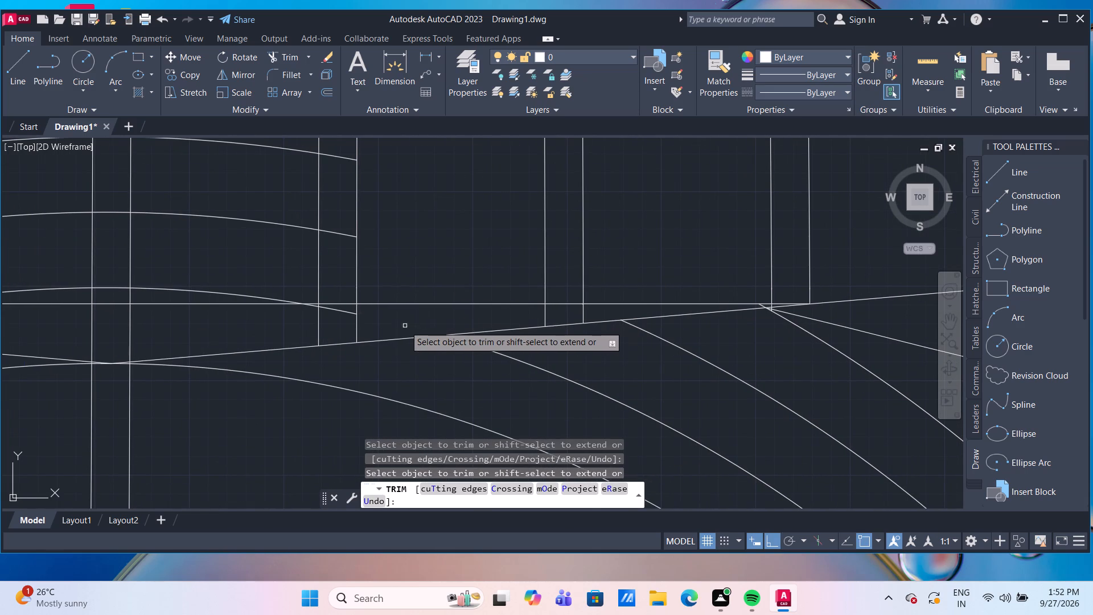
{"action": "left_click", "coordinate": [338, 310]}
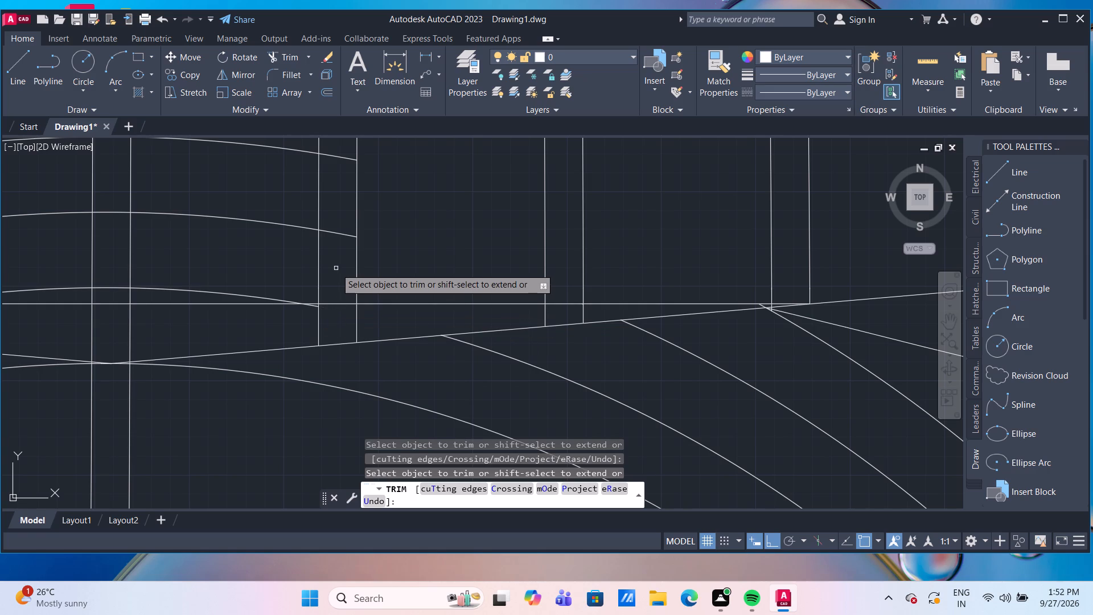
Trim the two outer circles' arcs inside the inner right pair and the third circle's short end below the horizontal line.
{"action": "middle_click_drag", "start_coordinate": [336, 268], "coordinate": [363, 320]}
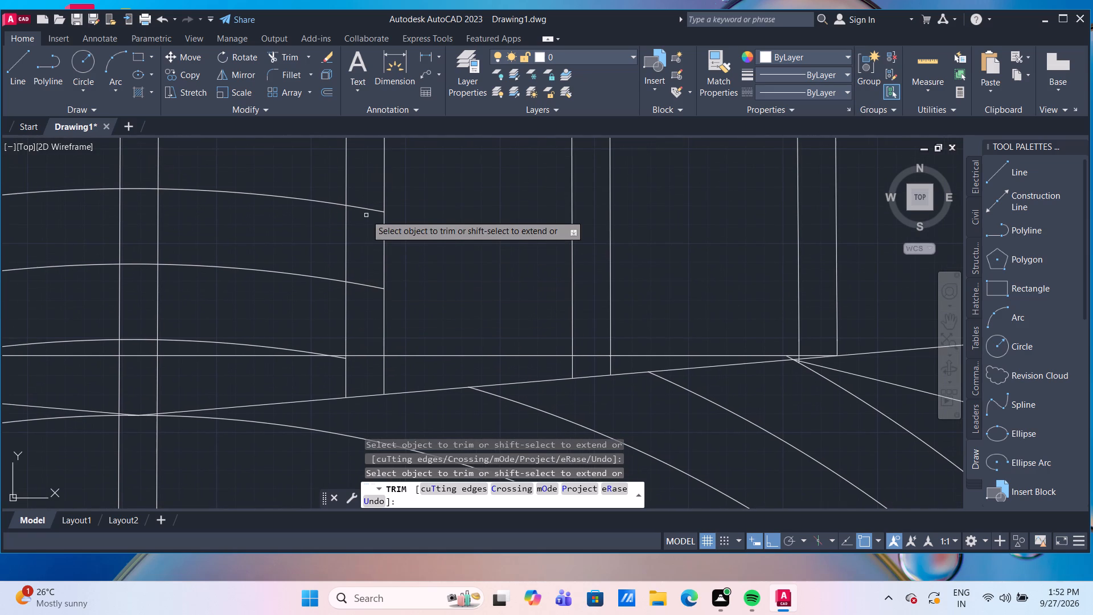
{"action": "left_click", "coordinate": [364, 194]}
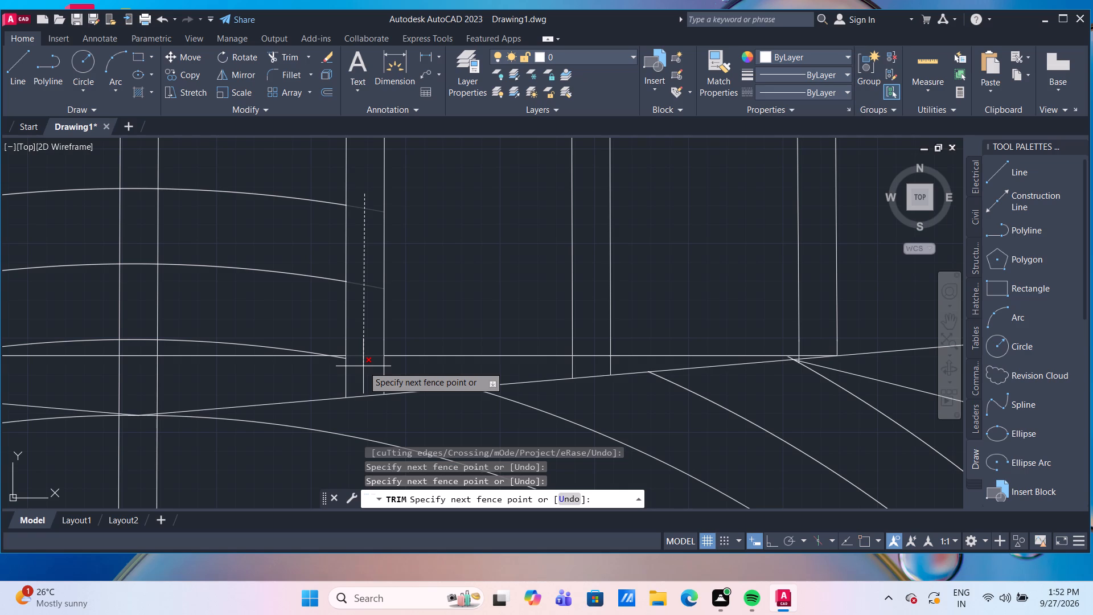
{"action": "left_click", "coordinate": [364, 327]}
{"action": "scroll", "coordinate": [337, 367], "scroll_direction": "up", "scroll_amount": 3}
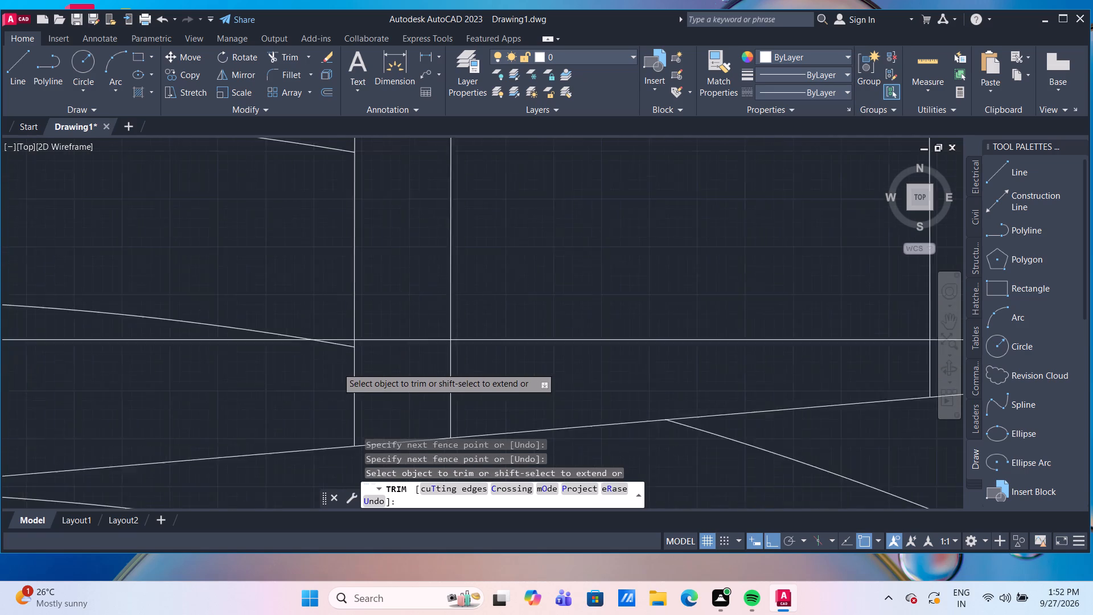
{"action": "left_click", "coordinate": [343, 331]}
Trim the three outer circles' arcs from the inner right pair across the centre pair to the inner left pair.
{"action": "scroll", "coordinate": [343, 331], "scroll_direction": "down", "scroll_amount": 4}
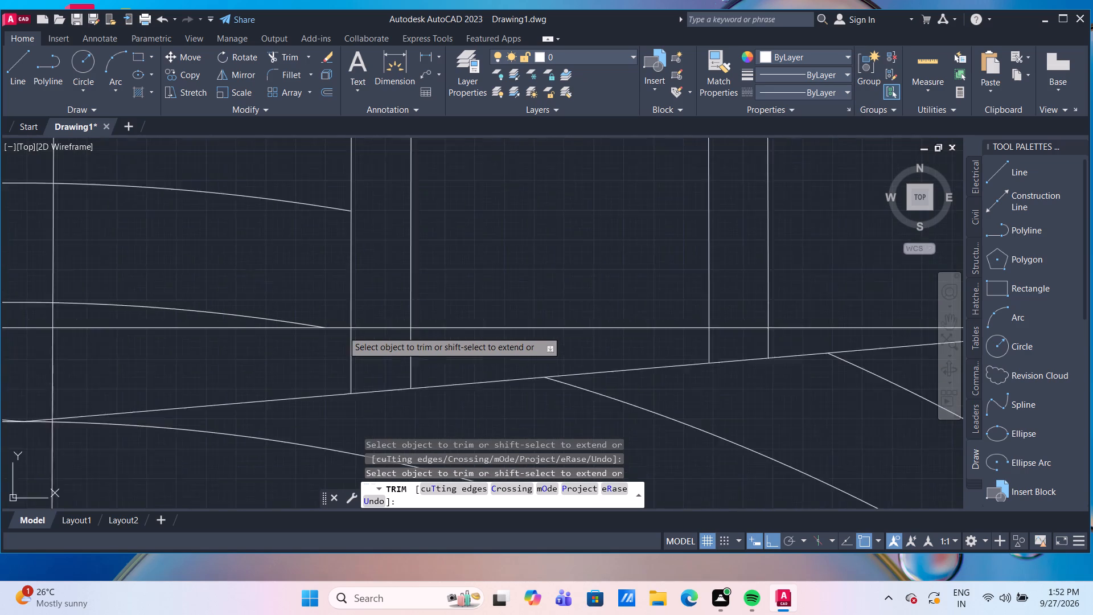
{"action": "middle_click_drag", "start_coordinate": [265, 346], "coordinate": [406, 319]}
{"action": "scroll", "coordinate": [406, 319], "scroll_direction": "down", "scroll_amount": 1}
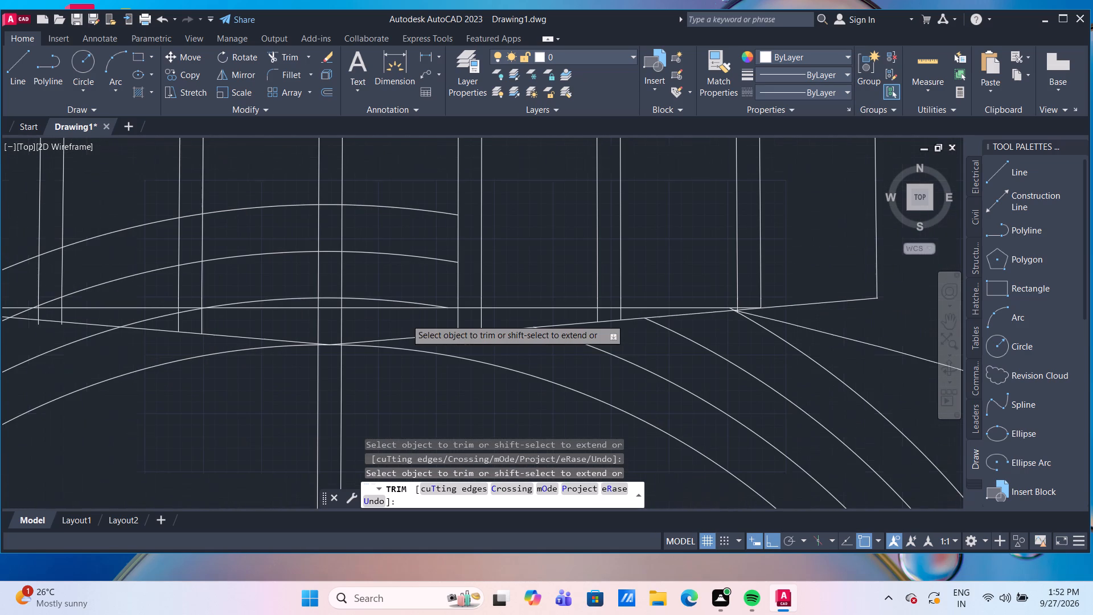
{"action": "left_click", "coordinate": [365, 302]}
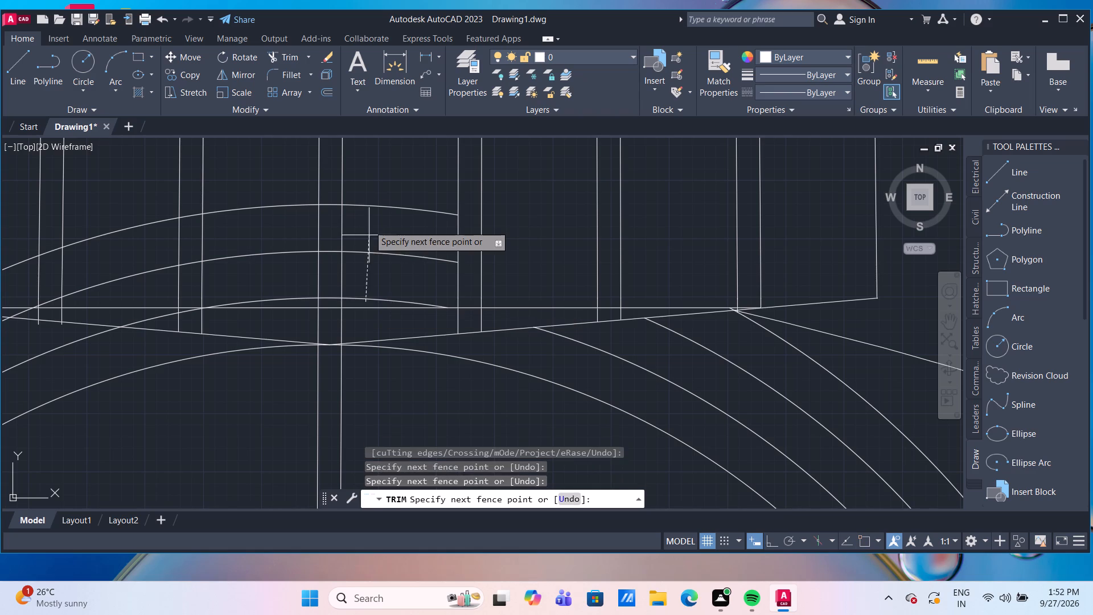
{"action": "left_click", "coordinate": [365, 187]}
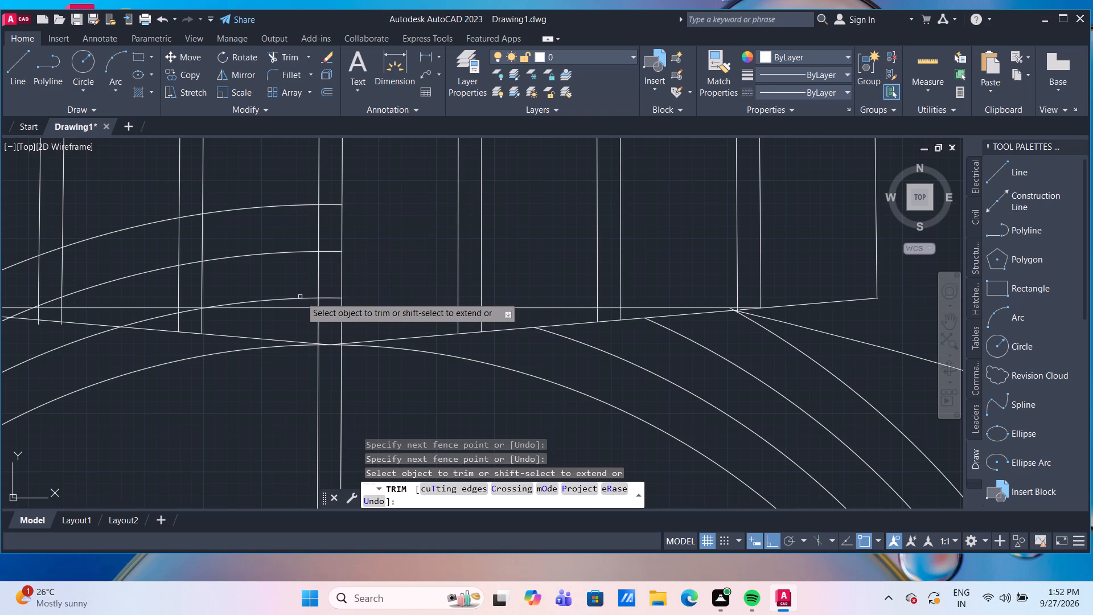
{"action": "left_click_drag", "start_coordinate": [305, 302], "coordinate": [302, 296]}
{"action": "left_click", "coordinate": [282, 178]}
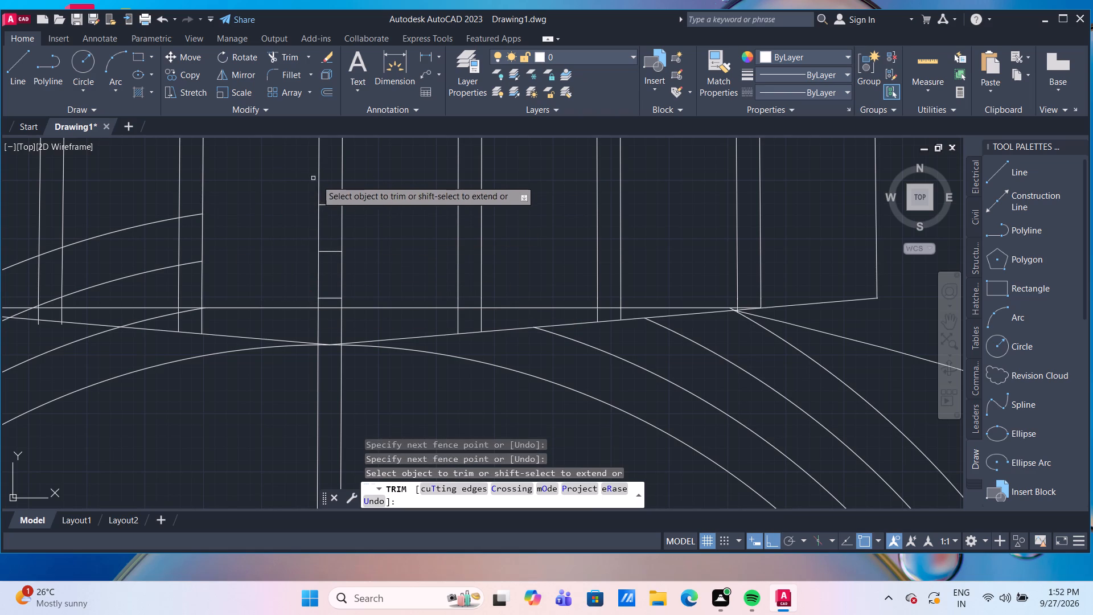
{"action": "left_click", "coordinate": [328, 188]}
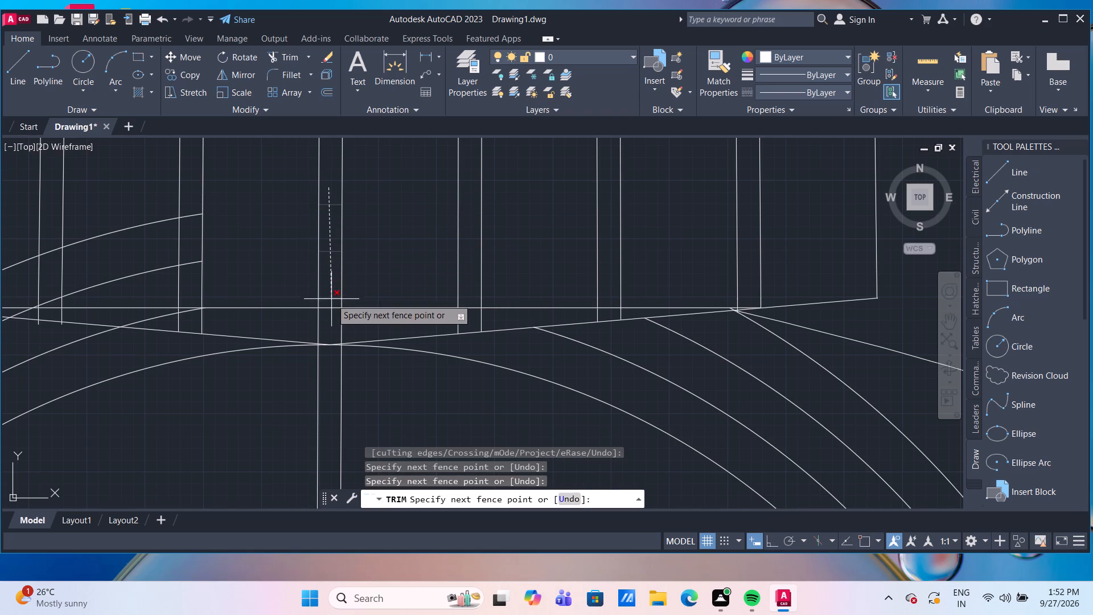
{"action": "left_click", "coordinate": [332, 304]}
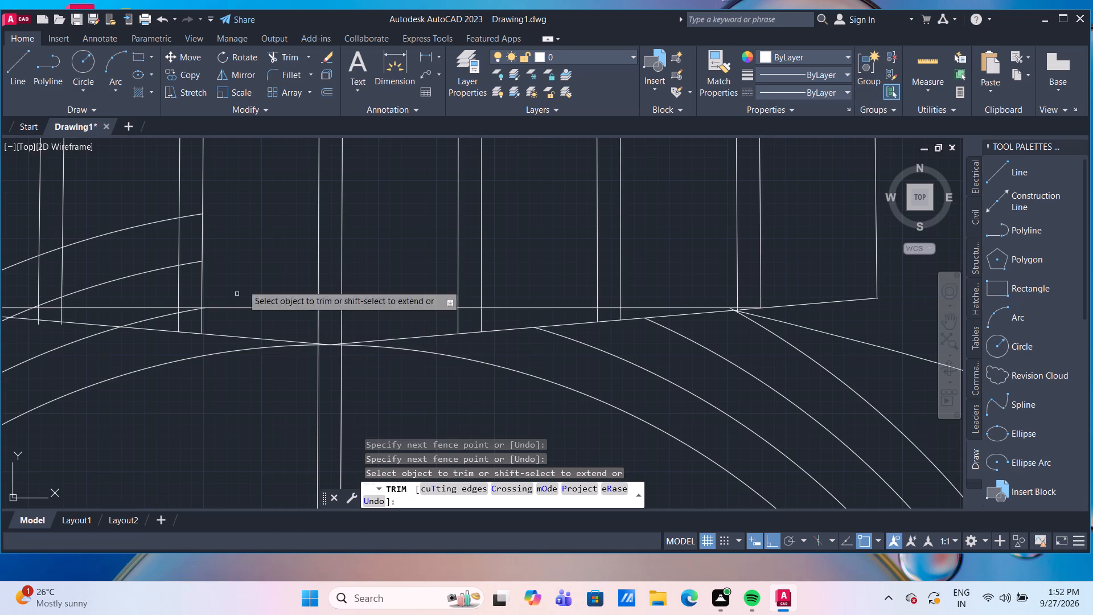
Trim the two outer circles' arcs across the inner left pair up to the middle left pair's right string.
{"action": "scroll", "coordinate": [257, 255], "scroll_direction": "down", "scroll_amount": 2}
{"action": "middle_click_drag", "start_coordinate": [379, 364], "coordinate": [409, 370]}
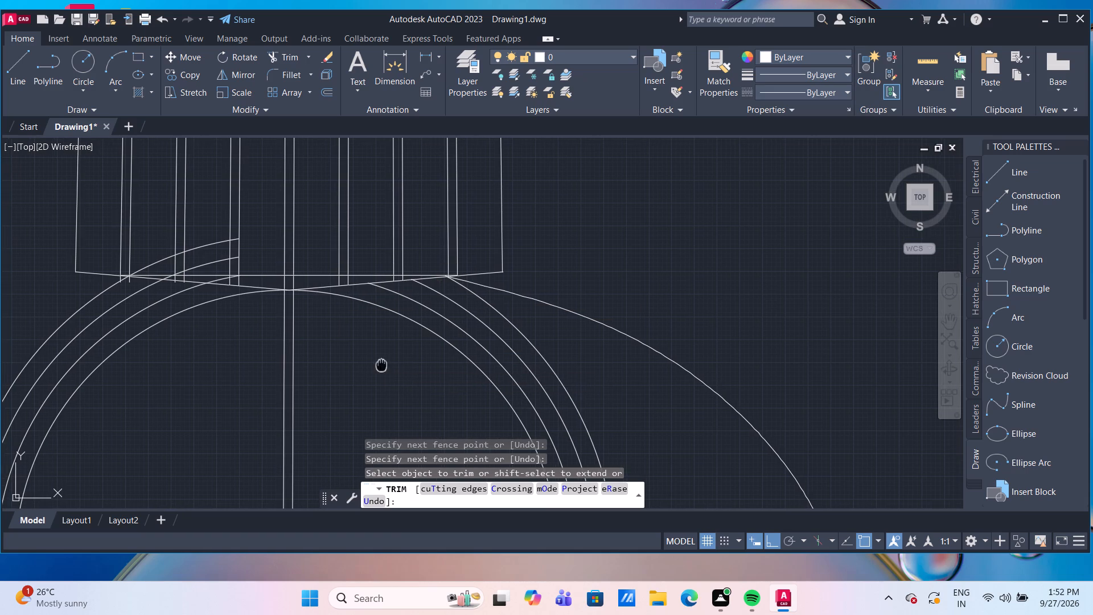
{"action": "middle_click_drag", "start_coordinate": [409, 370], "coordinate": [536, 404]}
{"action": "scroll", "coordinate": [463, 327], "scroll_direction": "up", "scroll_amount": 3}
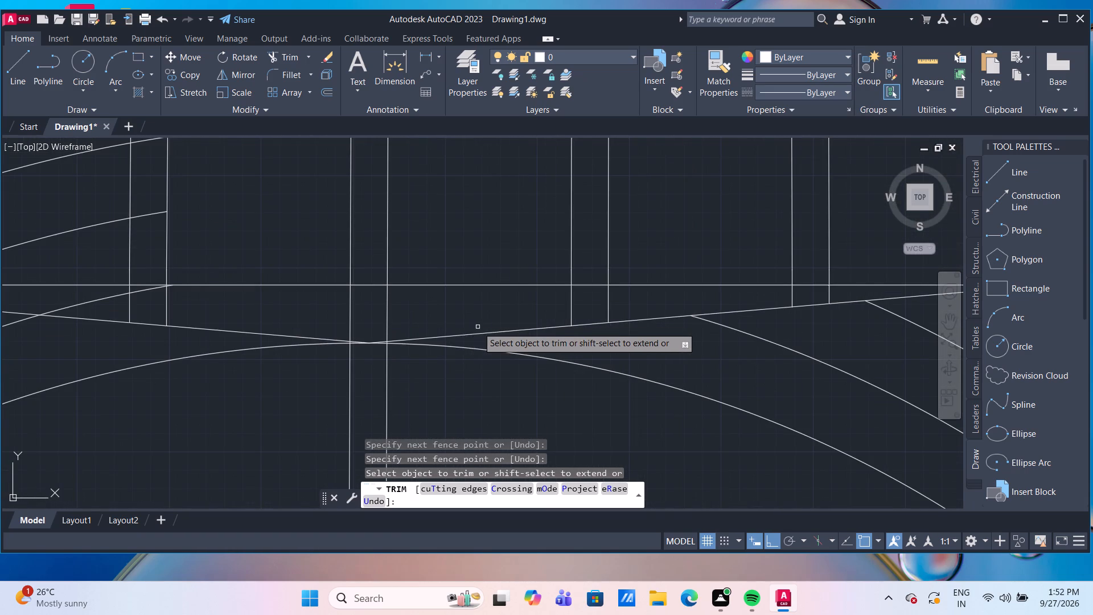
{"action": "scroll", "coordinate": [442, 321], "scroll_direction": "down", "scroll_amount": 2}
{"action": "middle_click_drag", "start_coordinate": [501, 381], "coordinate": [554, 382]}
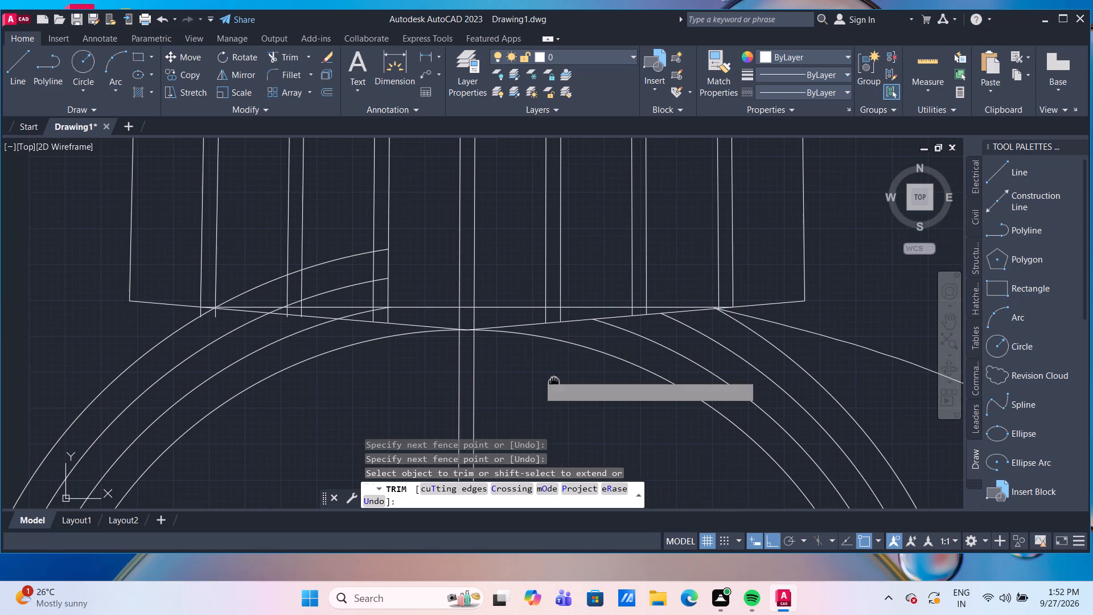
{"action": "scroll", "coordinate": [387, 285], "scroll_direction": "up", "scroll_amount": 2}
{"action": "left_click", "coordinate": [364, 179]}
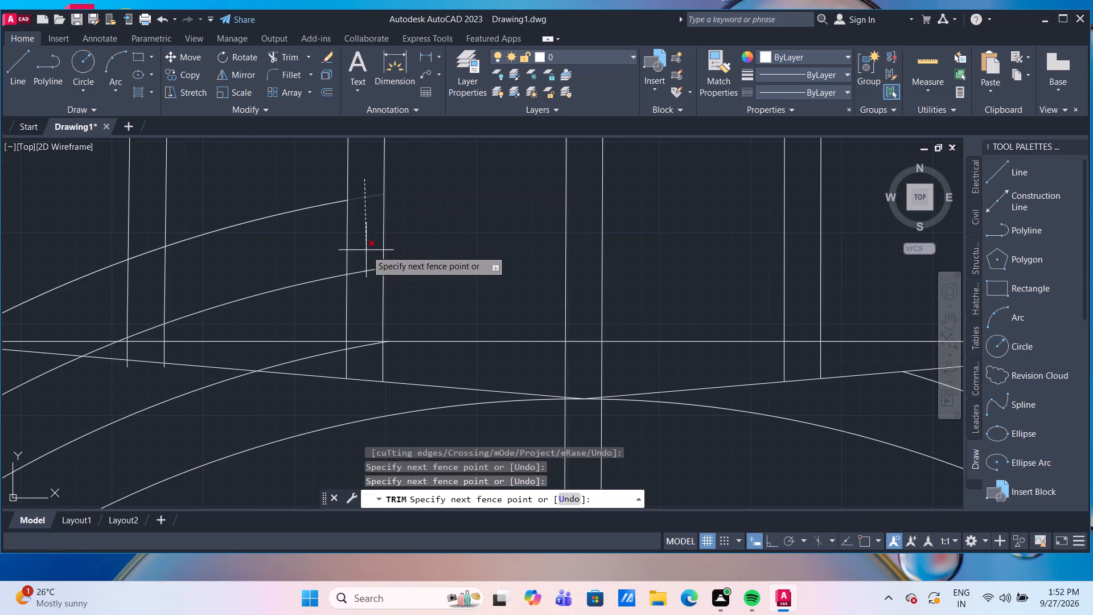
{"action": "left_click", "coordinate": [368, 306]}
{"action": "scroll", "coordinate": [368, 306], "scroll_direction": "down", "scroll_amount": 1}
{"action": "left_click_drag", "start_coordinate": [289, 188], "coordinate": [293, 204]}
{"action": "left_click", "coordinate": [317, 308]}
{"action": "left_click", "coordinate": [298, 226]}
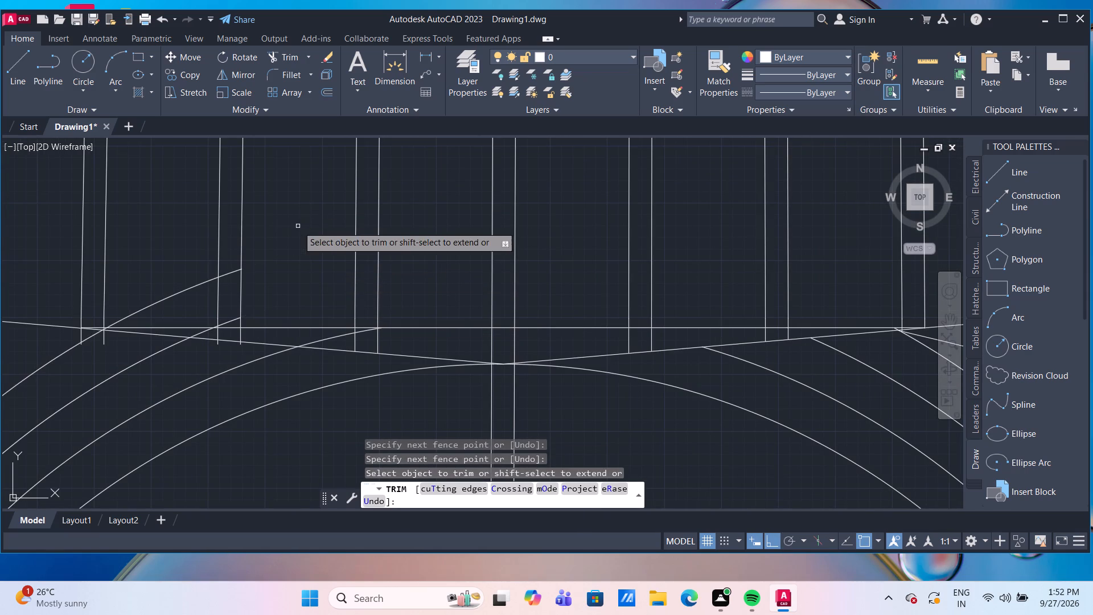
Trim the third circle's arc from the slanted base edge across the inner left pair, including the short stub beyond its right string.
{"action": "scroll", "coordinate": [298, 226], "scroll_direction": "down", "scroll_amount": 1}
{"action": "middle_click_drag", "start_coordinate": [348, 368], "coordinate": [401, 384]}
{"action": "scroll", "coordinate": [363, 299], "scroll_direction": "up", "scroll_amount": 3}
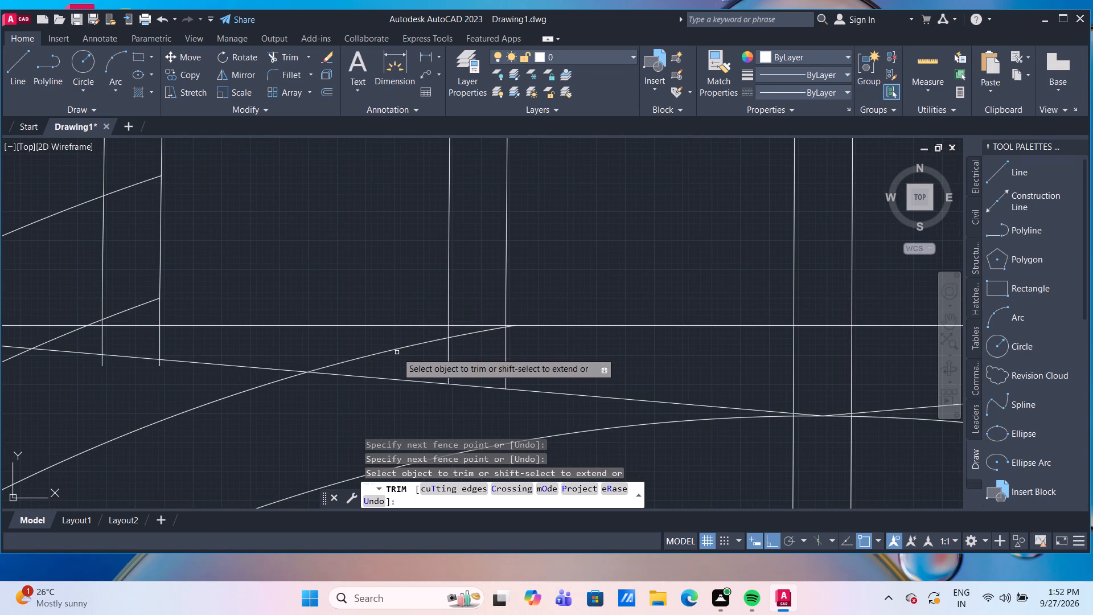
{"action": "left_click", "coordinate": [393, 350]}
{"action": "left_click", "coordinate": [475, 333]}
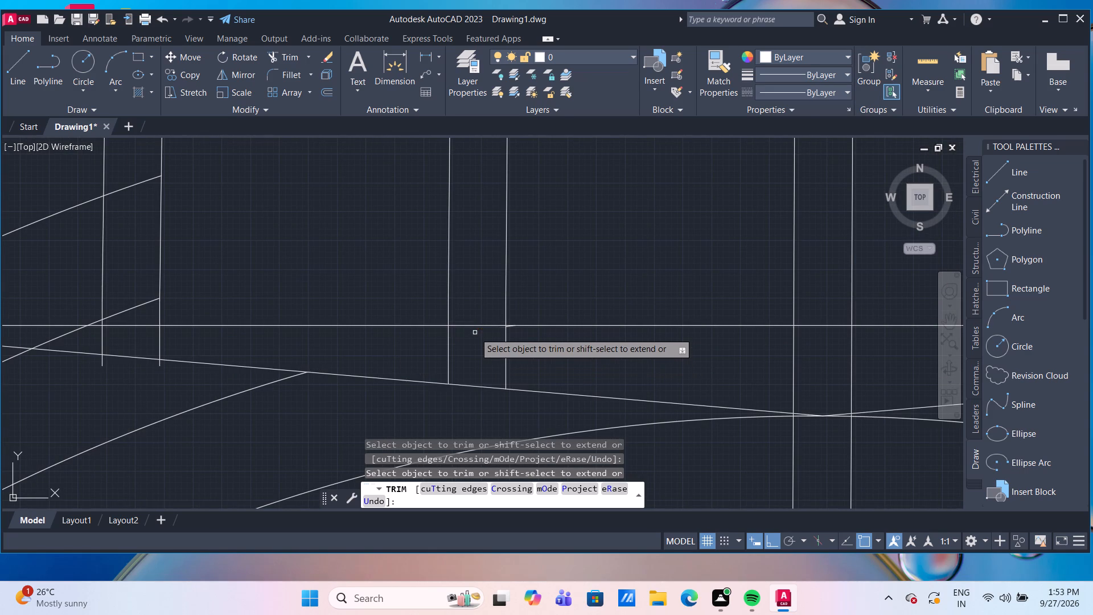
{"action": "scroll", "coordinate": [507, 331], "scroll_direction": "up", "scroll_amount": 3}
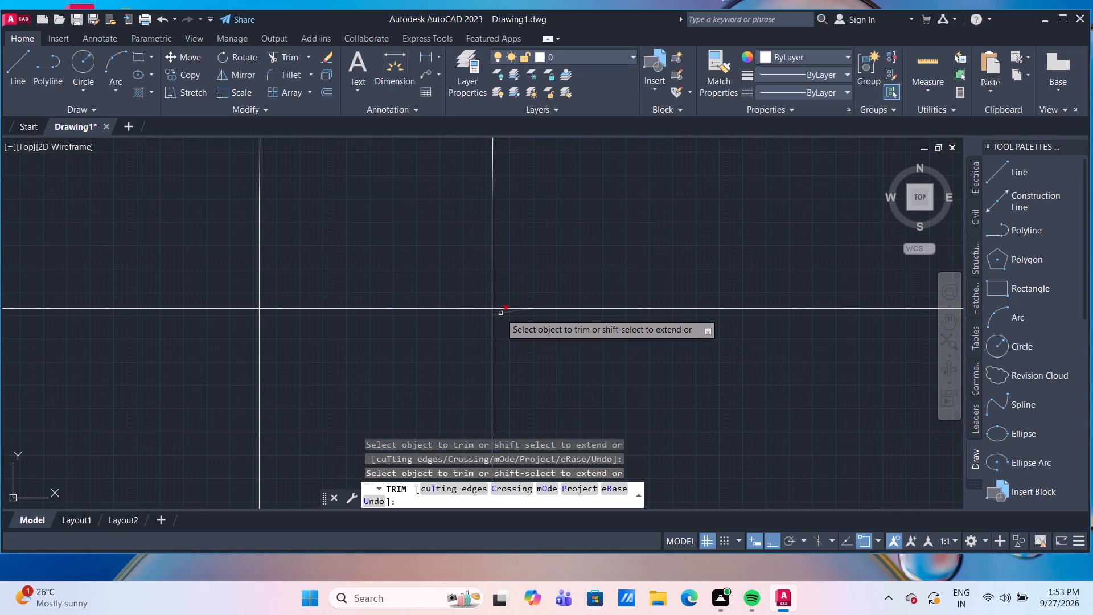
{"action": "left_click", "coordinate": [500, 313]}
Trim the outer and second circles' arcs between the middle left pair's two strings.
{"action": "scroll", "coordinate": [504, 321], "scroll_direction": "down", "scroll_amount": 7}
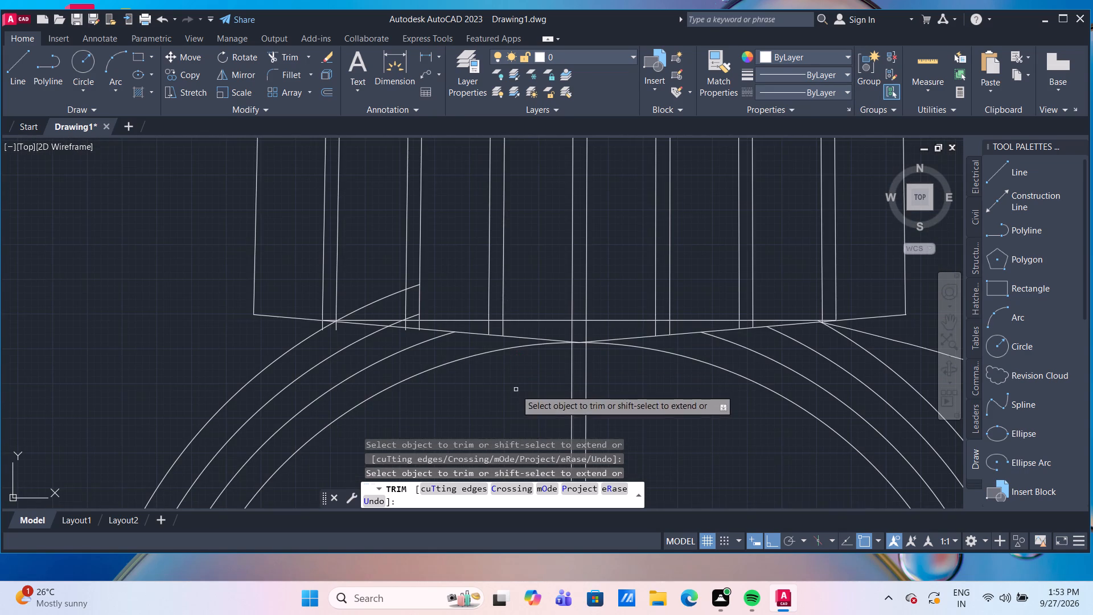
{"action": "middle_click_drag", "start_coordinate": [515, 388], "coordinate": [495, 362]}
{"action": "scroll", "coordinate": [387, 270], "scroll_direction": "up", "scroll_amount": 3}
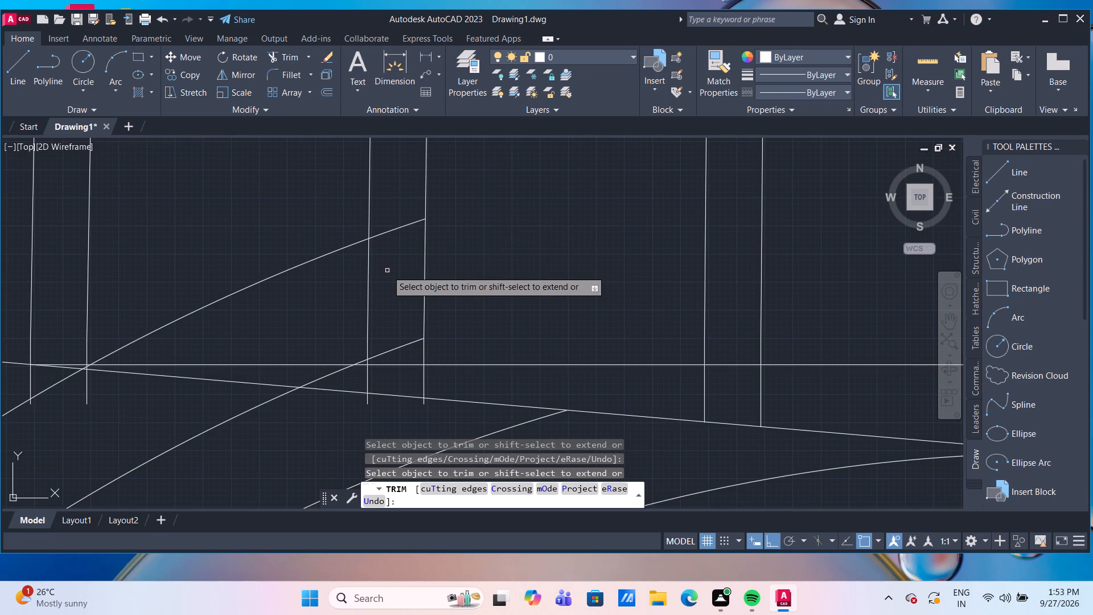
{"action": "left_click", "coordinate": [388, 229]}
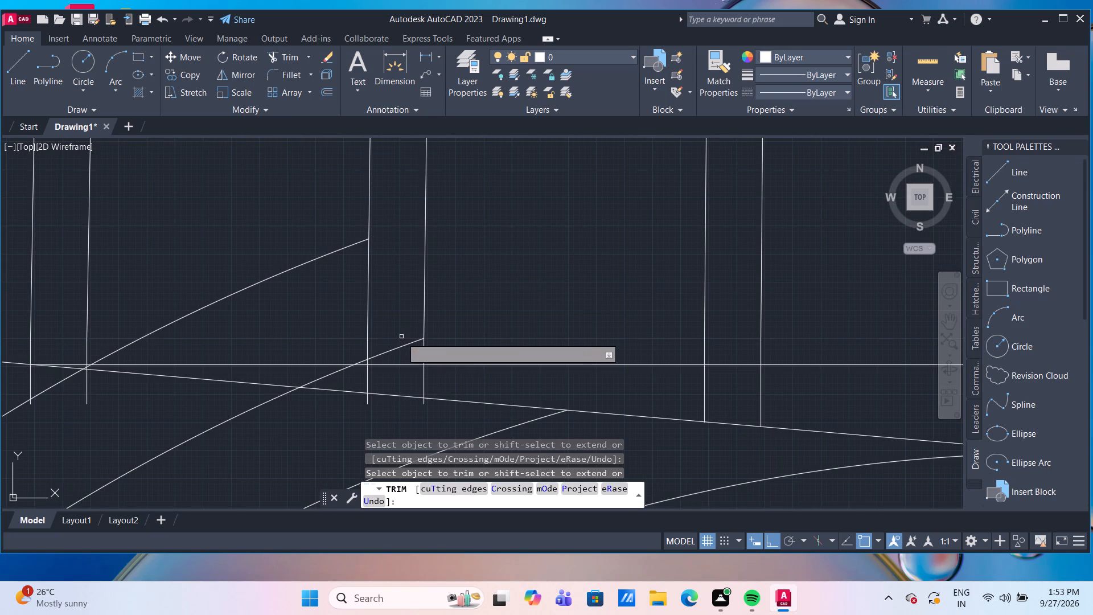
{"action": "left_click", "coordinate": [403, 345]}
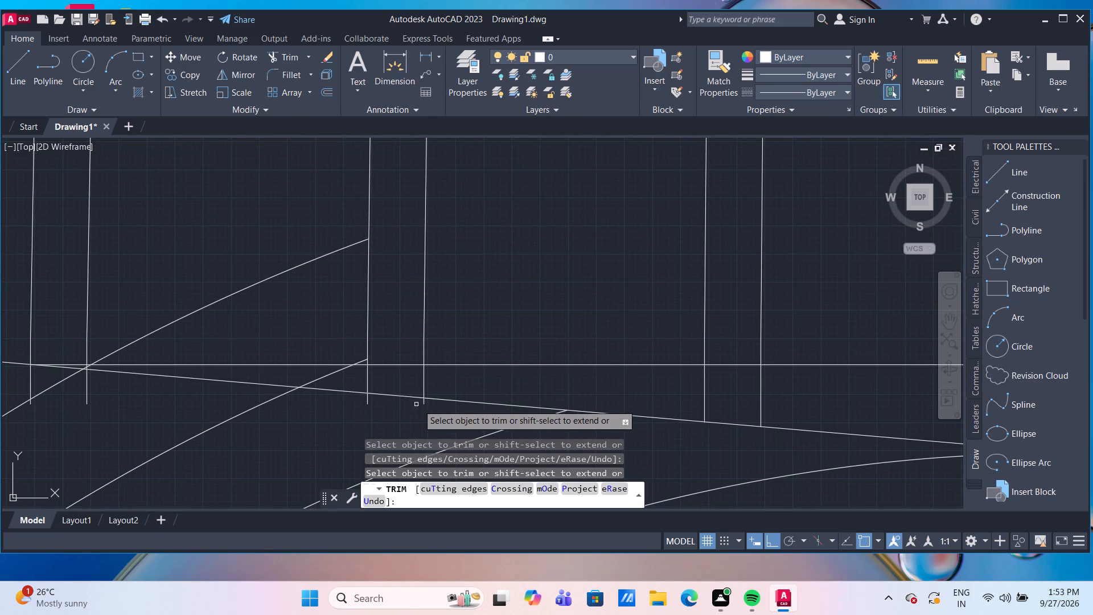
Trim the lower ends of the middle left pair's two strings at the slanted base edge.
{"action": "left_click", "coordinate": [424, 405]}
{"action": "left_click_drag", "start_coordinate": [368, 400], "coordinate": [373, 404]}
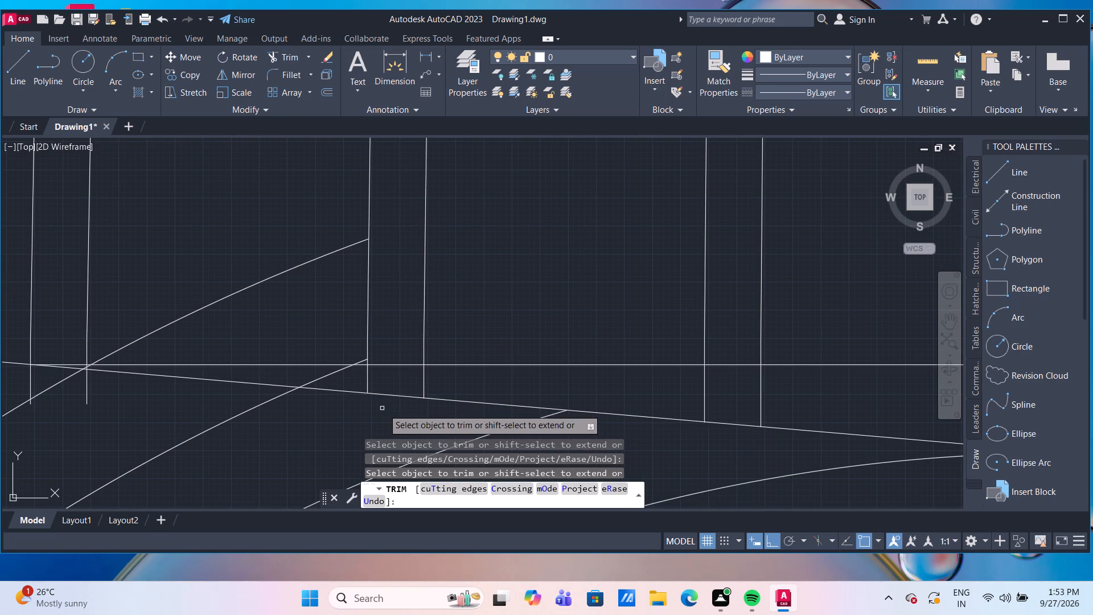
{"action": "scroll", "coordinate": [715, 437], "scroll_direction": "up", "scroll_amount": 6}
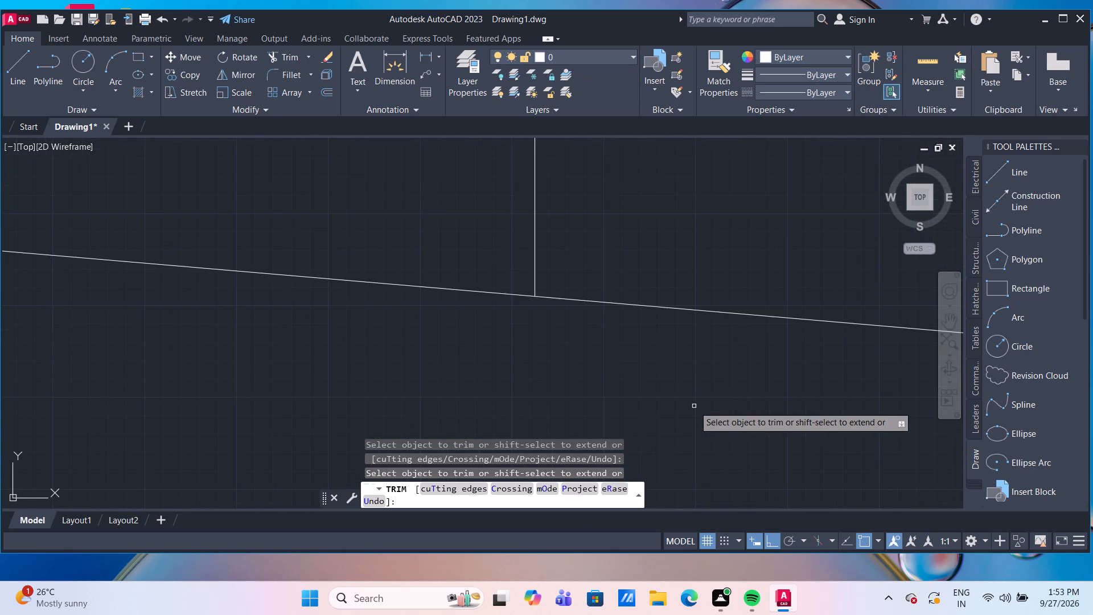
{"action": "scroll", "coordinate": [694, 406], "scroll_direction": "down", "scroll_amount": 7}
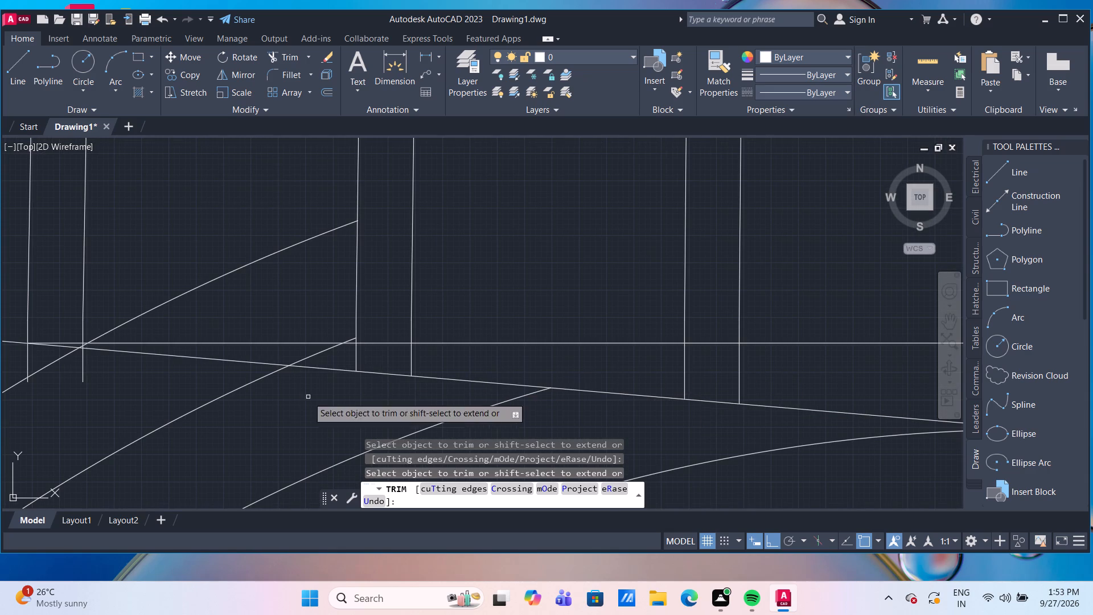
Trim the second circle's arc from the middle left pair's left string to the slanted base edge.
{"action": "middle_click_drag", "start_coordinate": [308, 397], "coordinate": [368, 372]}
{"action": "left_click", "coordinate": [392, 323]}
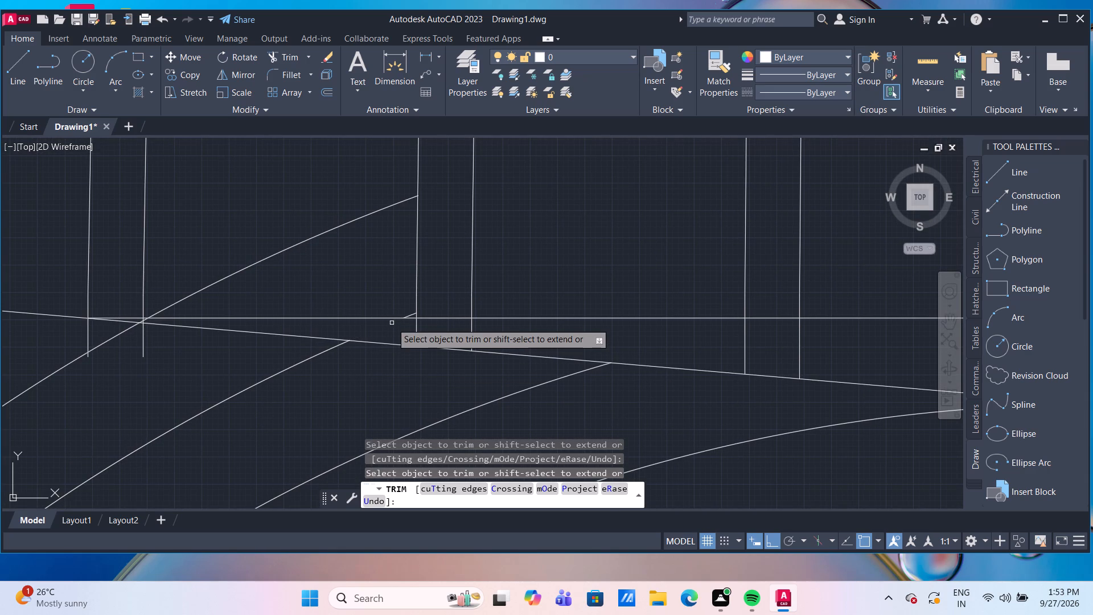
{"action": "left_click", "coordinate": [409, 315]}
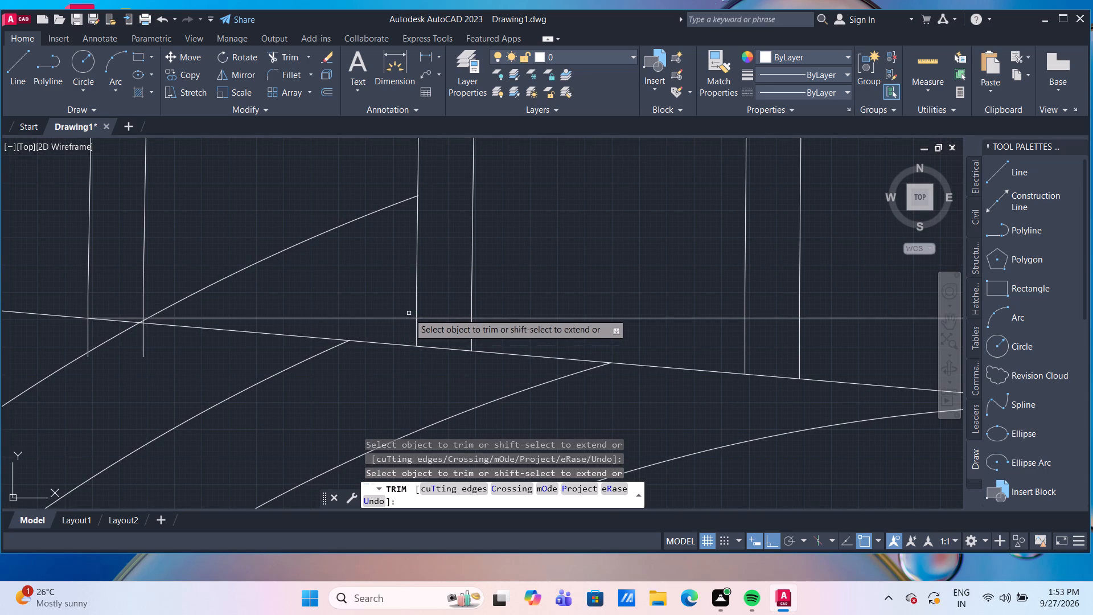
Trim the outer circle's arc from the middle left pair's left string to the horizontal line near the outermost left pair.
{"action": "middle_click_drag", "start_coordinate": [153, 362], "coordinate": [306, 367]}
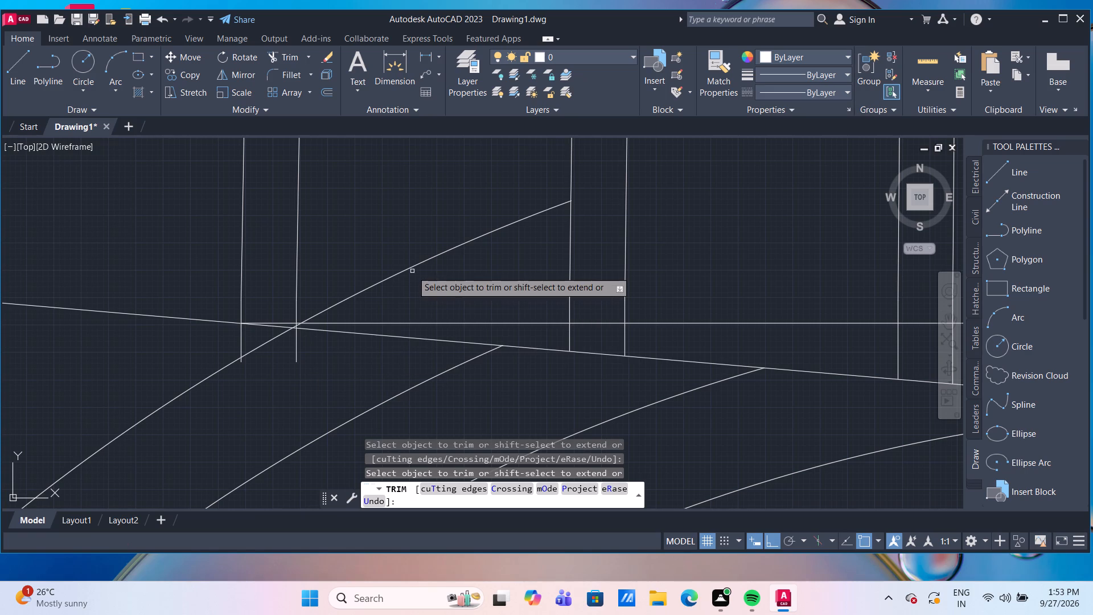
{"action": "left_click", "coordinate": [412, 265]}
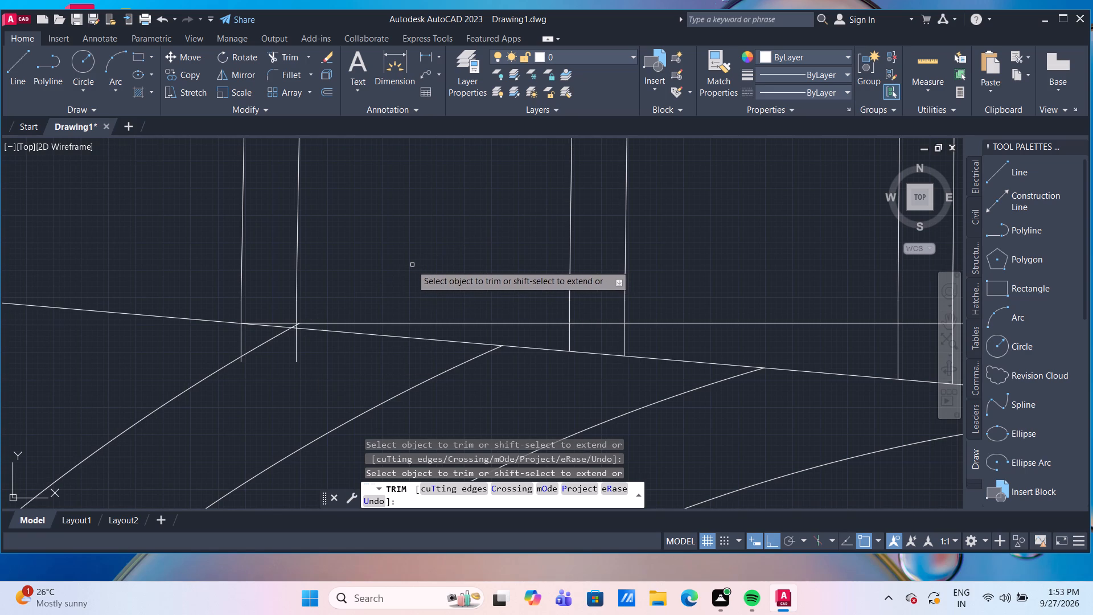
{"action": "scroll", "coordinate": [282, 339], "scroll_direction": "up", "scroll_amount": 3}
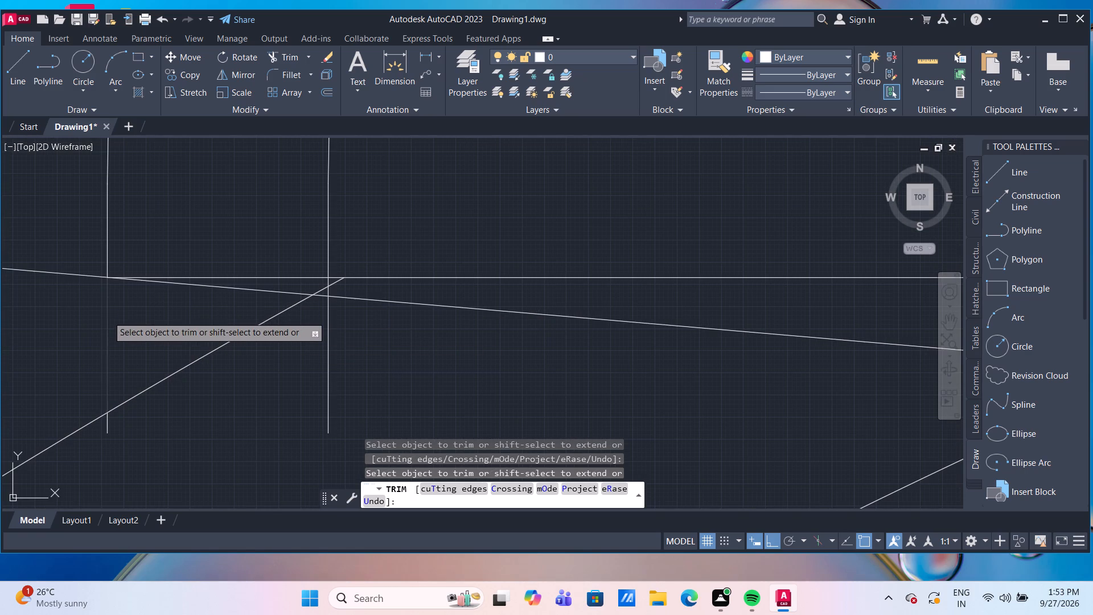
Trim the lower ends of the outermost left pair's two strings at the slanted base edge.
{"action": "left_click", "coordinate": [108, 316]}
{"action": "left_click", "coordinate": [108, 428]}
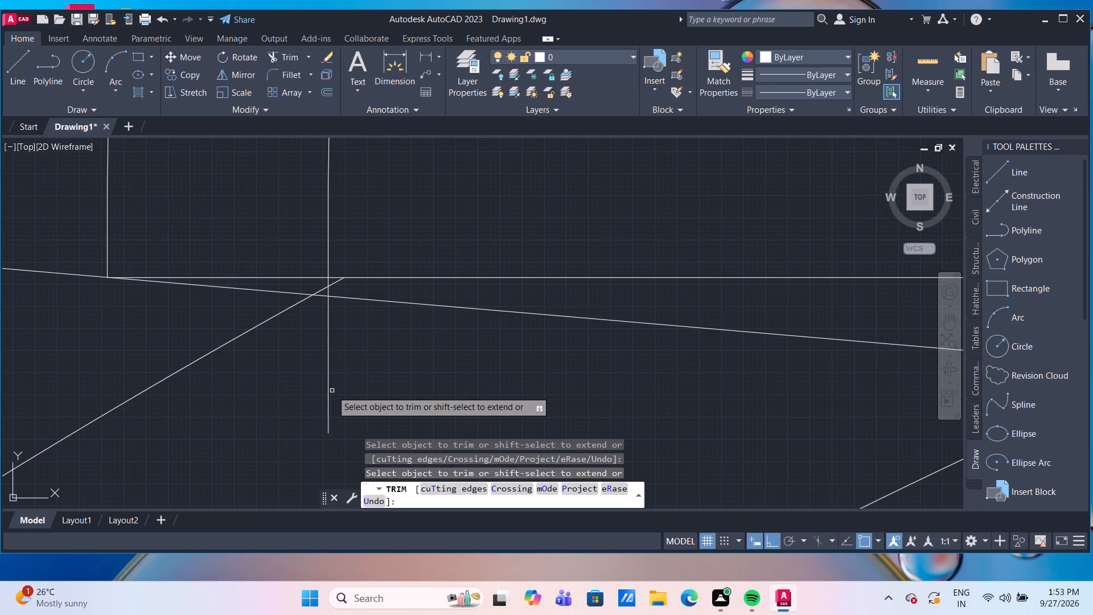
{"action": "left_click", "coordinate": [328, 389]}
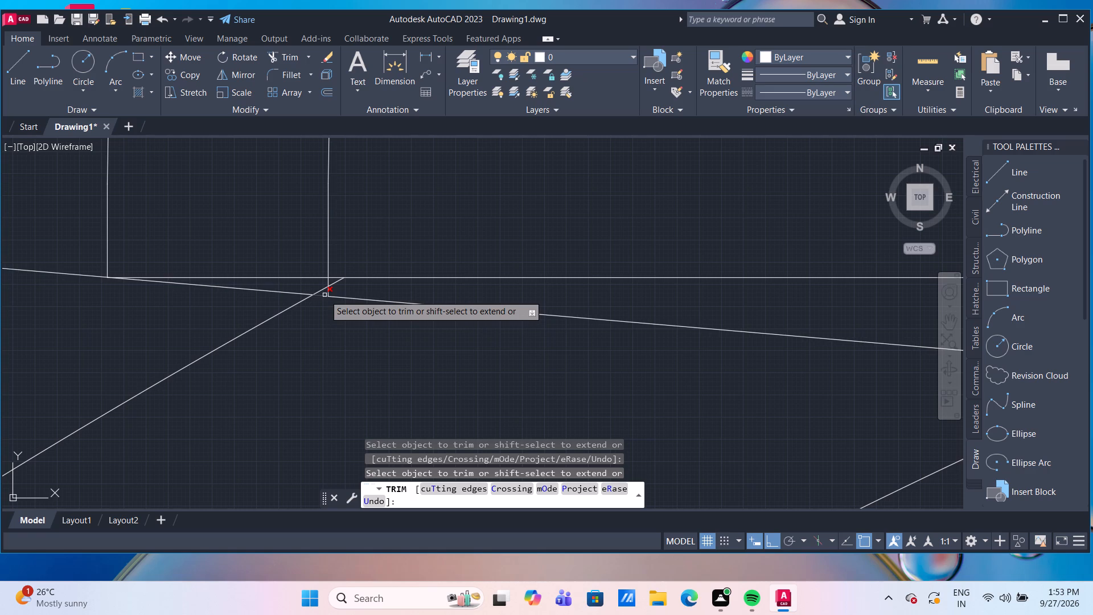
Trim the outer circle's remaining stub between the horizontal line and the slanted base edge at the outermost left pair.
{"action": "scroll", "coordinate": [378, 261], "scroll_direction": "up", "scroll_amount": 1}
{"action": "scroll", "coordinate": [317, 322], "scroll_direction": "up", "scroll_amount": 1}
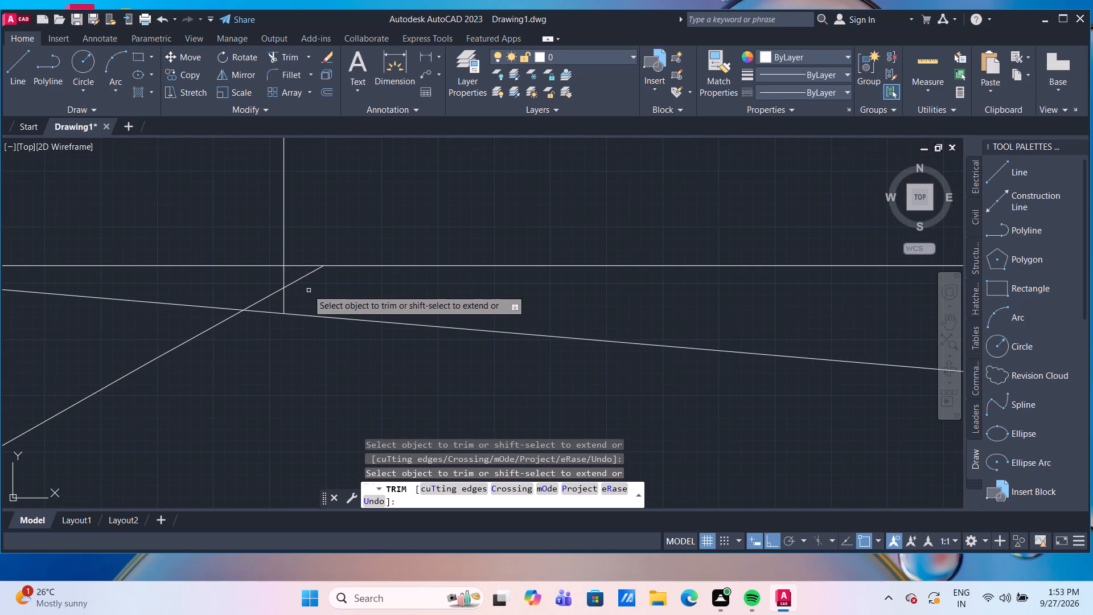
{"action": "left_click", "coordinate": [302, 278]}
{"action": "left_click", "coordinate": [273, 296]}
{"action": "scroll", "coordinate": [273, 296], "scroll_direction": "down", "scroll_amount": 4}
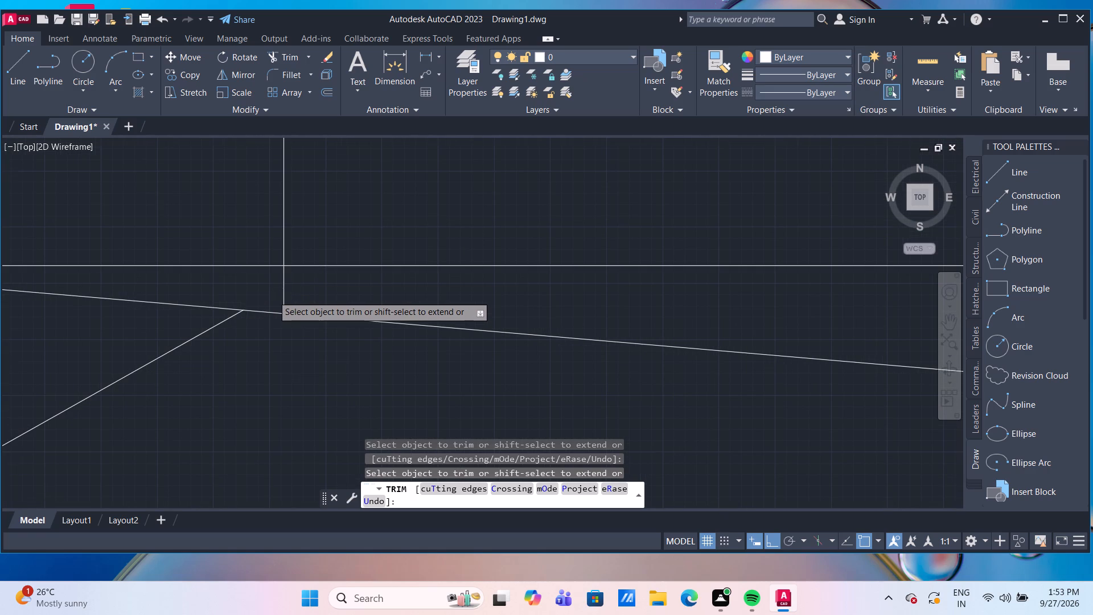
{"action": "scroll", "coordinate": [321, 342], "scroll_direction": "down", "scroll_amount": 6}
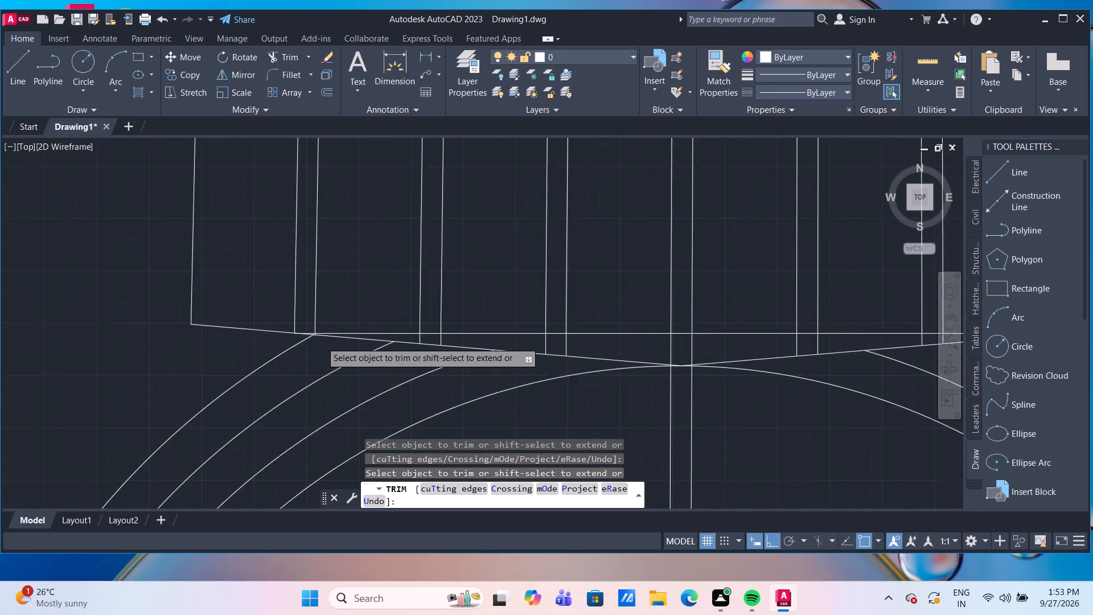
{"action": "middle_click_drag", "start_coordinate": [570, 423], "coordinate": [529, 350]}
{"action": "scroll", "coordinate": [530, 350], "scroll_direction": "down", "scroll_amount": 2}
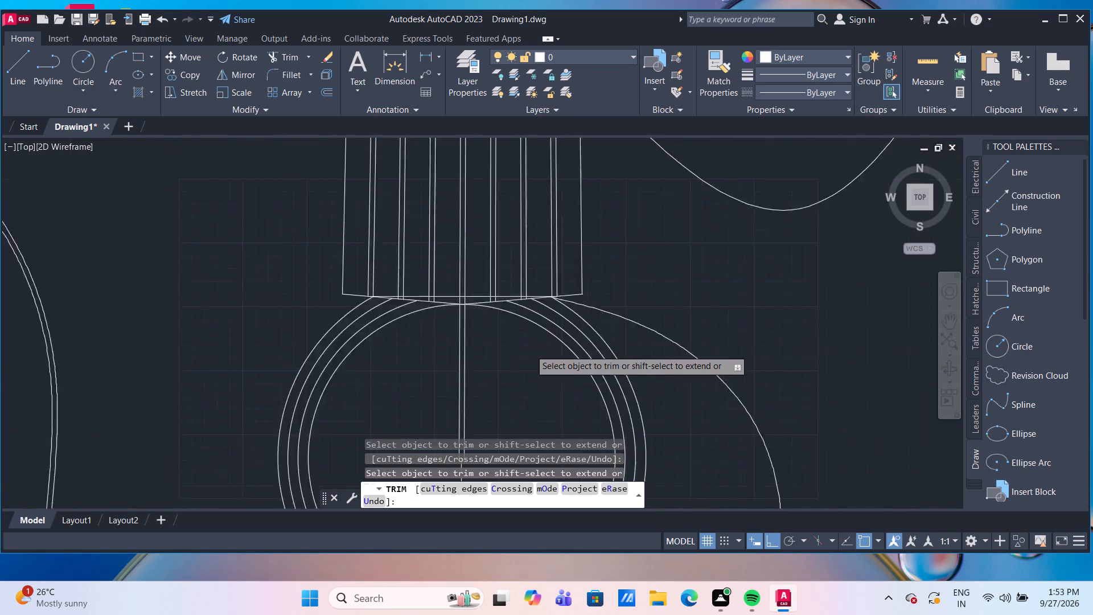
{"action": "middle_click_drag", "start_coordinate": [530, 350], "coordinate": [491, 268]}
{"action": "middle_click_drag", "start_coordinate": [494, 305], "coordinate": [476, 243]}
{"action": "scroll", "coordinate": [476, 243], "scroll_direction": "down", "scroll_amount": 2}
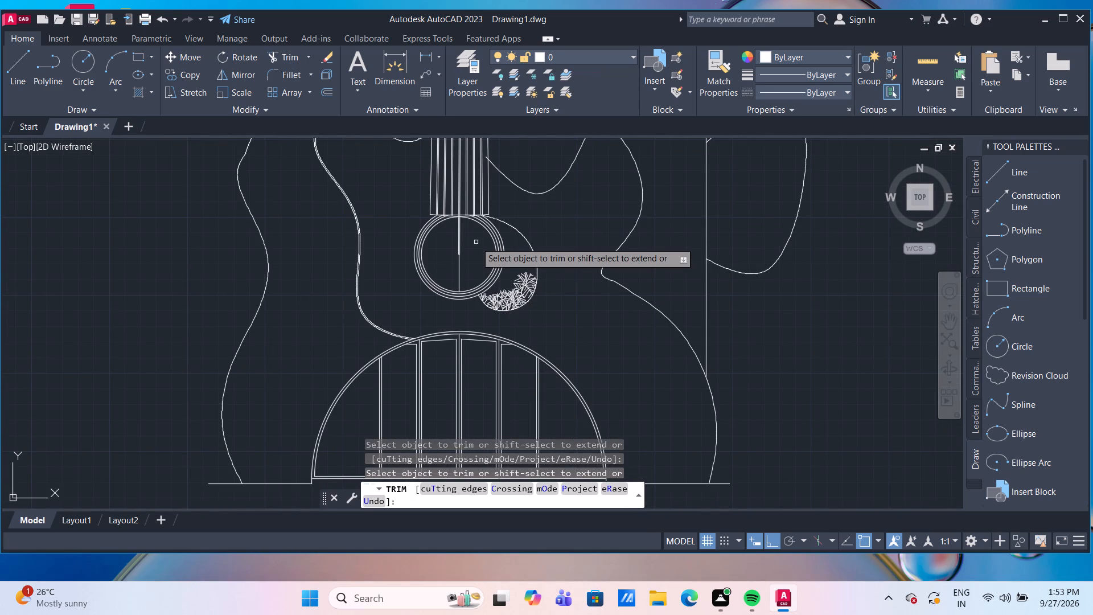
{"action": "key", "text": "Escape"}
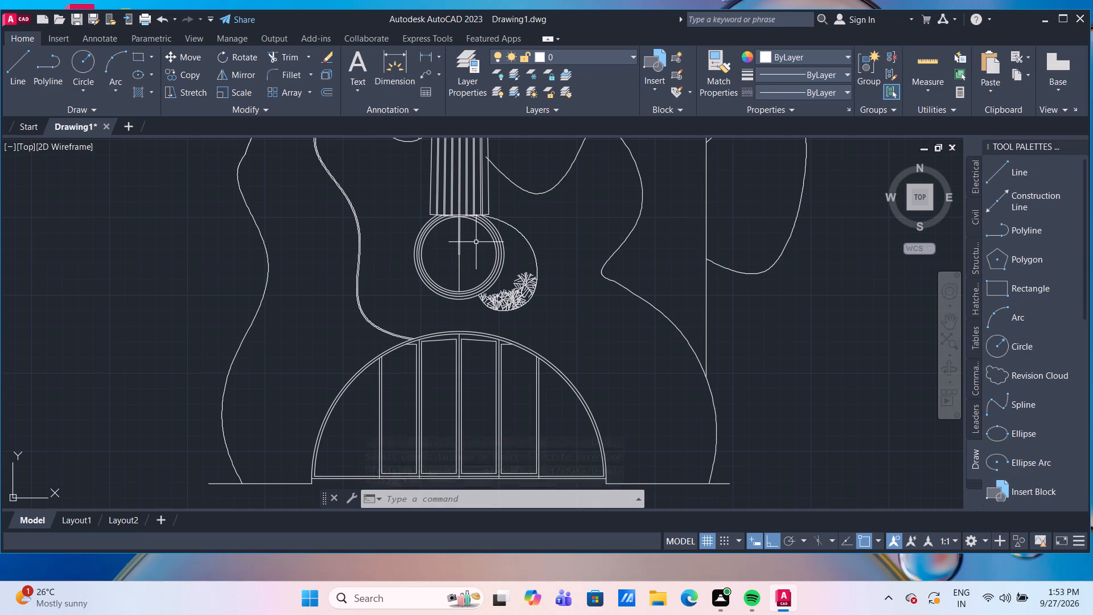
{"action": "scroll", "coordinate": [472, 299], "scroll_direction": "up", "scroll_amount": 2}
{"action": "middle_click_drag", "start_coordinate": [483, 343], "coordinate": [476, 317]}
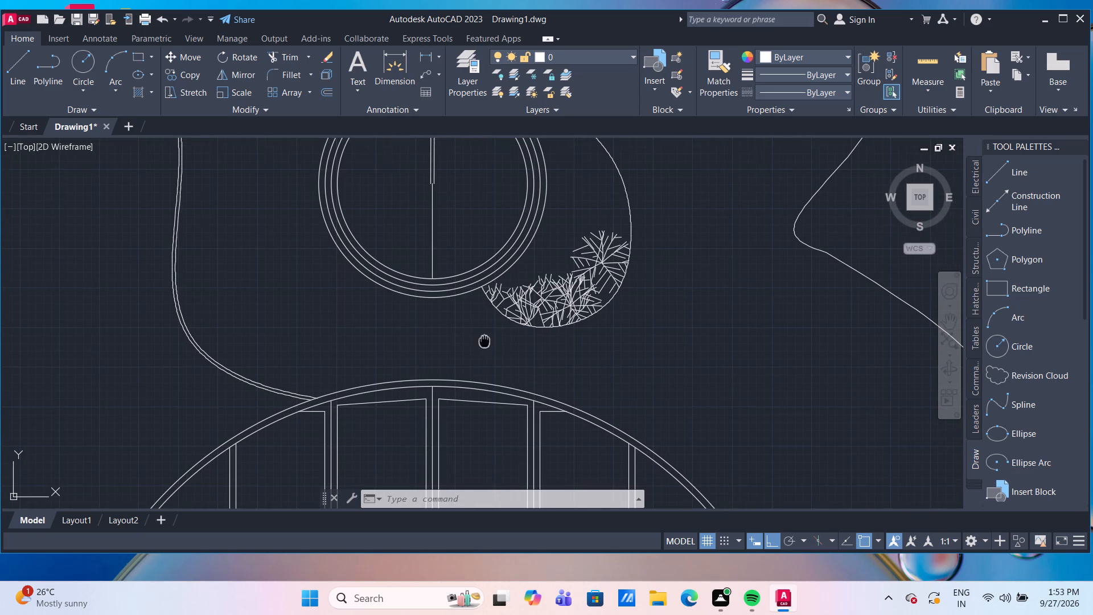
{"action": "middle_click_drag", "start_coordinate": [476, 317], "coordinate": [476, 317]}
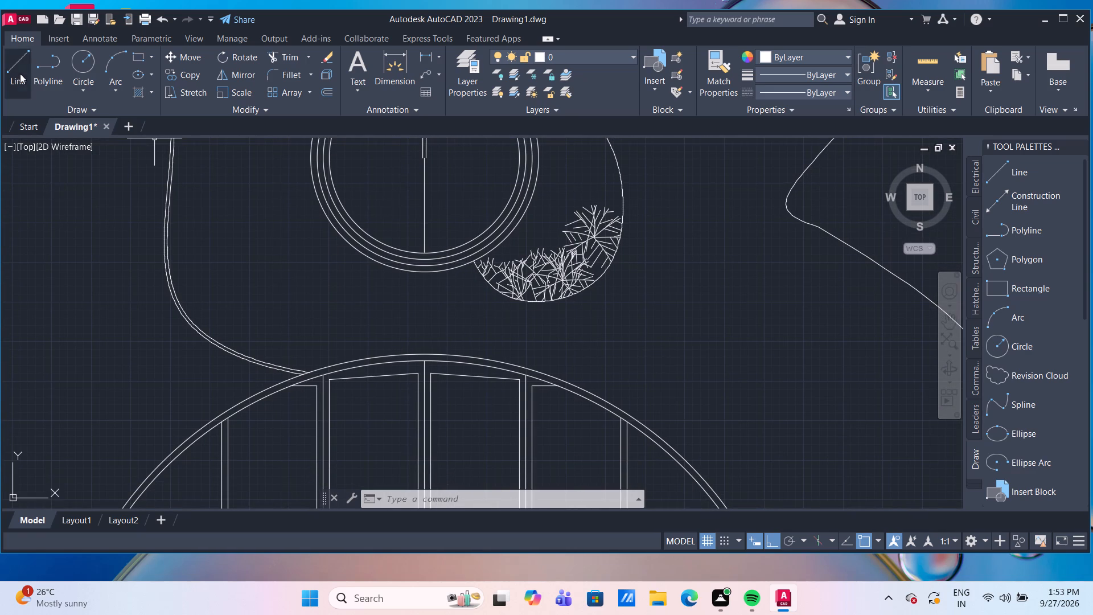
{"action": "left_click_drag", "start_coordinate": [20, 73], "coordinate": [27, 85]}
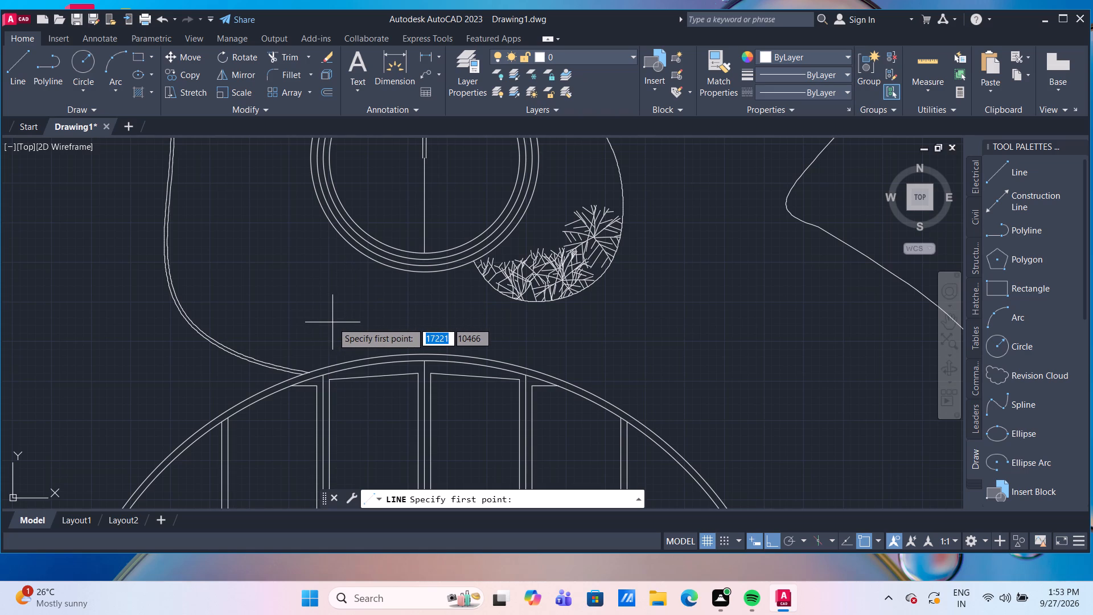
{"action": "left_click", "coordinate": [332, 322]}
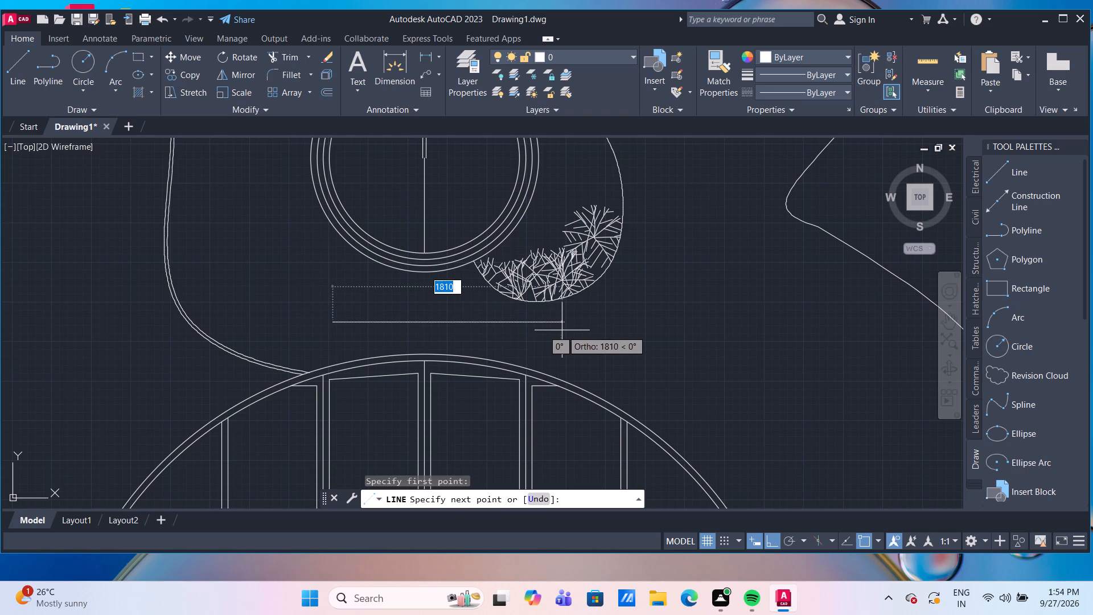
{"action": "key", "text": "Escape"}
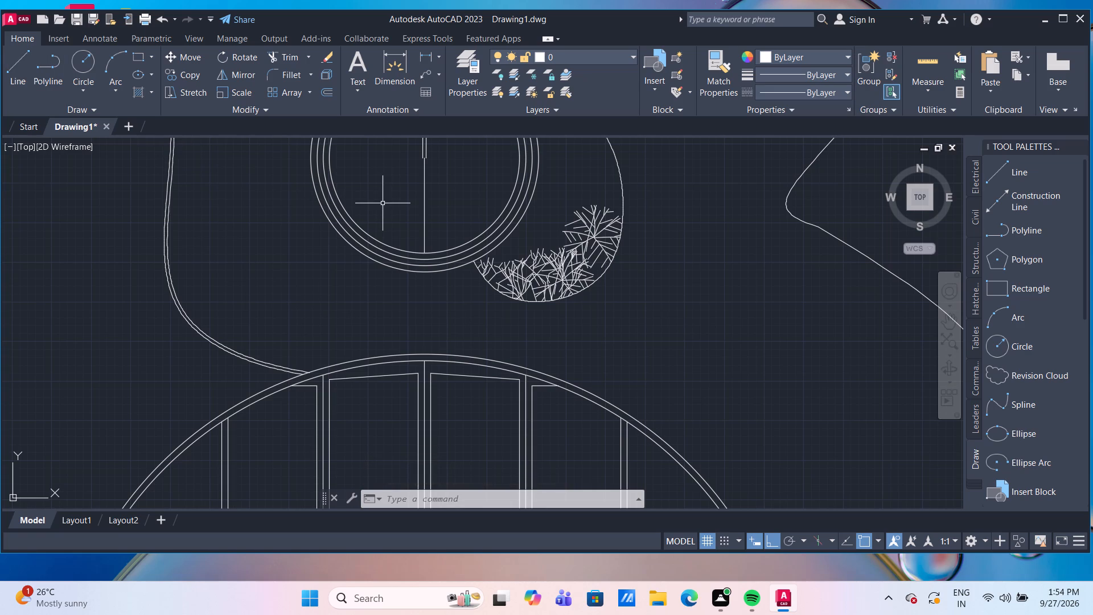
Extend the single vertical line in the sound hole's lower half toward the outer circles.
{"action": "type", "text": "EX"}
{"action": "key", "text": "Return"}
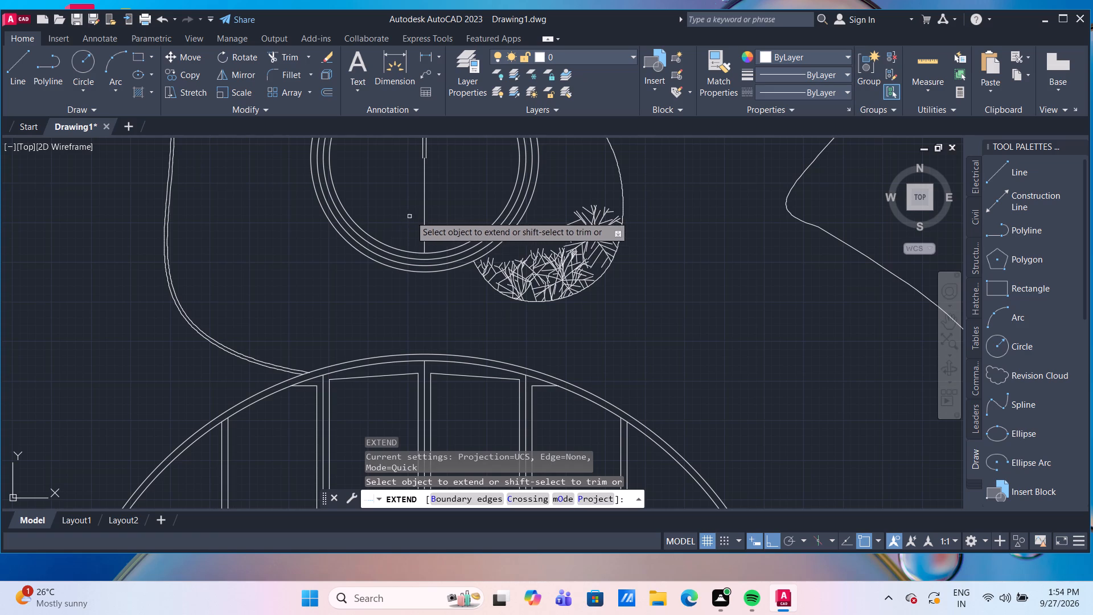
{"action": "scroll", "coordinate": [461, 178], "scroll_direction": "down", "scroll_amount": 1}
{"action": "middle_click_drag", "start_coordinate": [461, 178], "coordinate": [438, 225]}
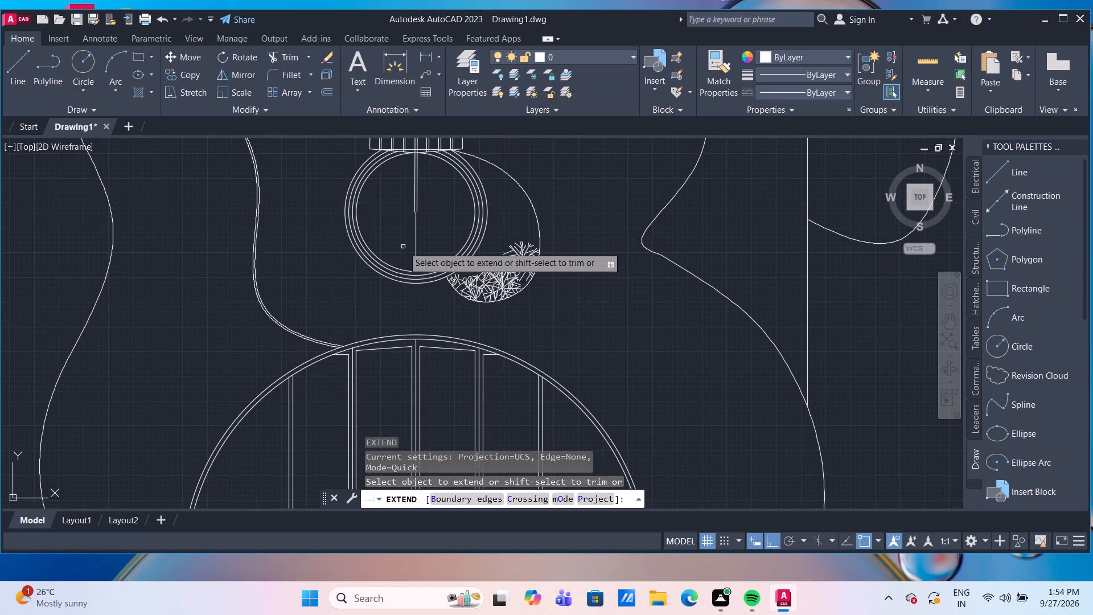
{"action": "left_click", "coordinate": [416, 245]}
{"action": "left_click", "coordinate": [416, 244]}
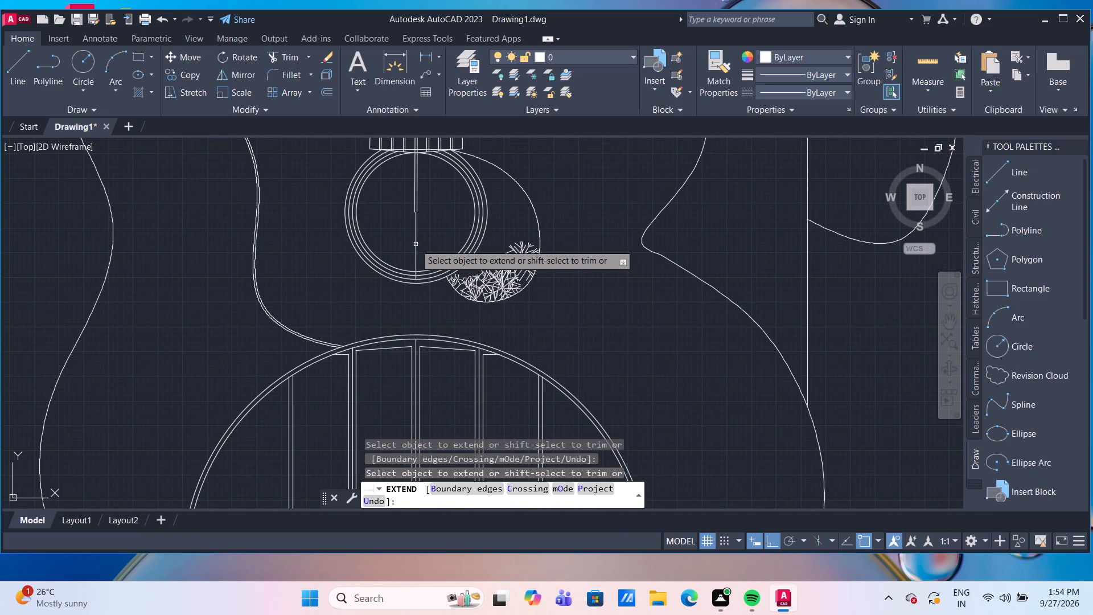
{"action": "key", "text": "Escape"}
Erase the single vertical line running from the sound hole's centre to its lower edge.
{"action": "left_click", "coordinate": [414, 238]}
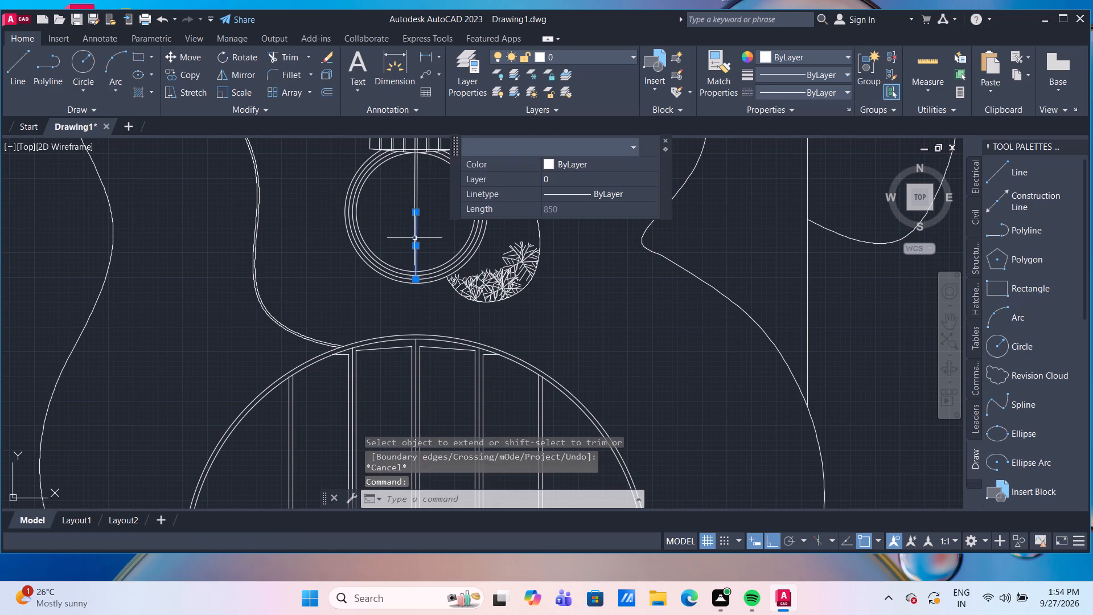
{"action": "key", "text": "Delete"}
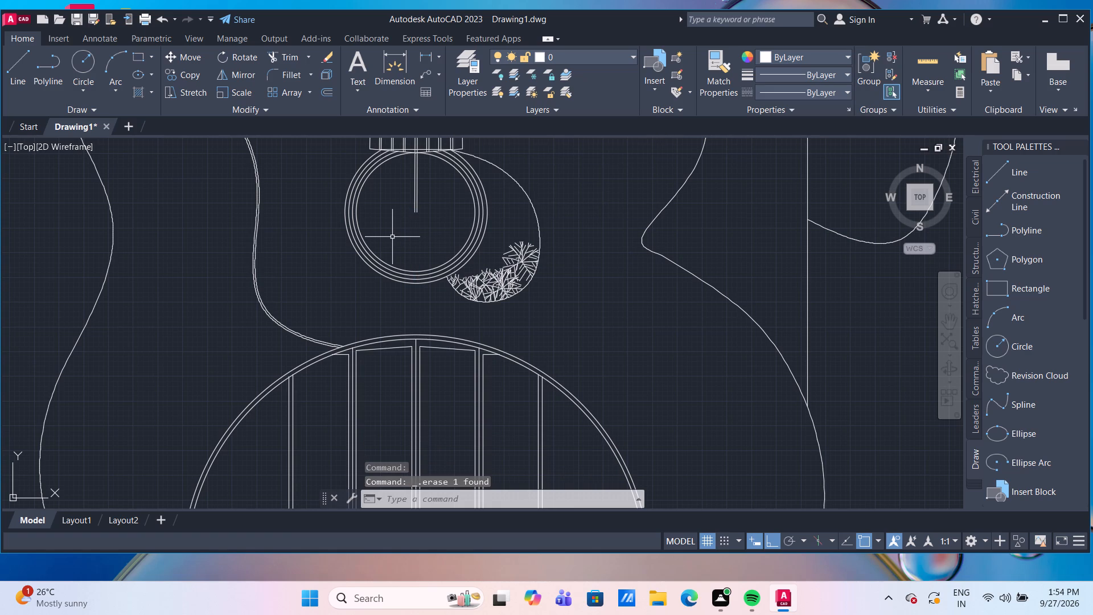
Extend the two centre strings down across the sound-hole circles to the top of the large arch below.
{"action": "type", "text": "TR"}
{"action": "key", "text": "Return"}
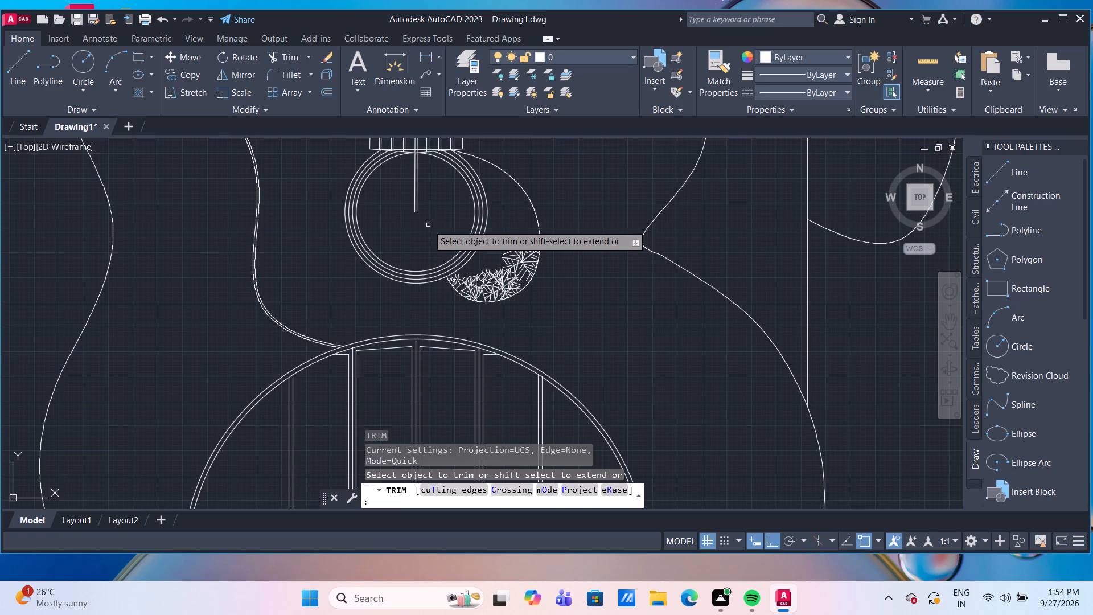
{"action": "left_click", "coordinate": [433, 210], "text": "shift"}
{"action": "left_click", "coordinate": [397, 198], "text": "shift"}
{"action": "scroll", "coordinate": [425, 252], "scroll_direction": "up", "scroll_amount": 2, "text": "shift"}
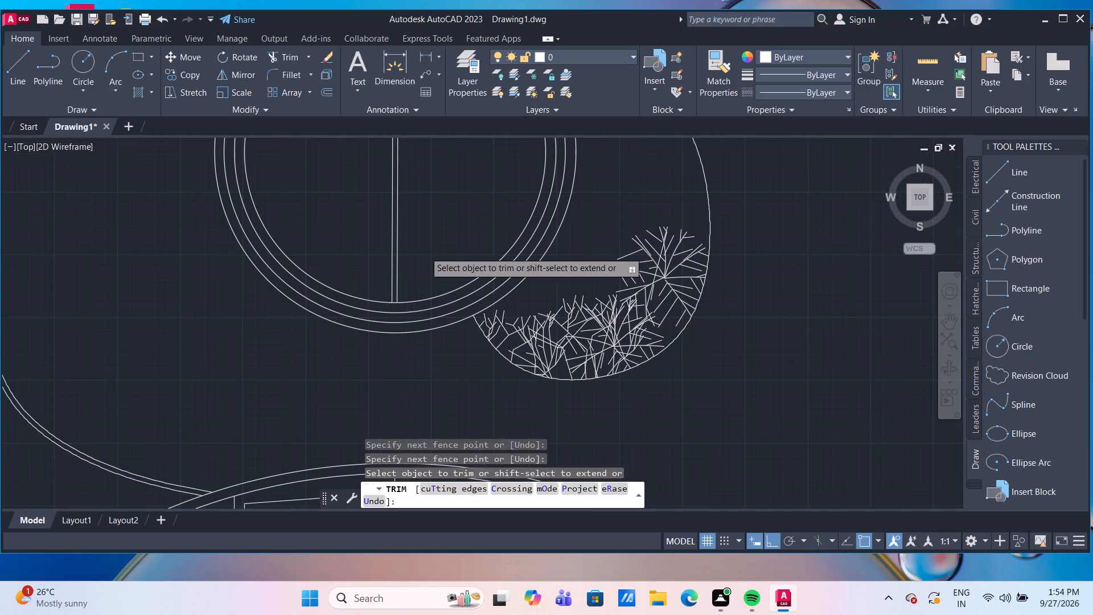
{"action": "left_click", "coordinate": [425, 252], "text": "shift"}
{"action": "left_click", "coordinate": [377, 234], "text": "shift"}
{"action": "left_click_drag", "start_coordinate": [421, 264], "coordinate": [408, 260], "text": "shift"}
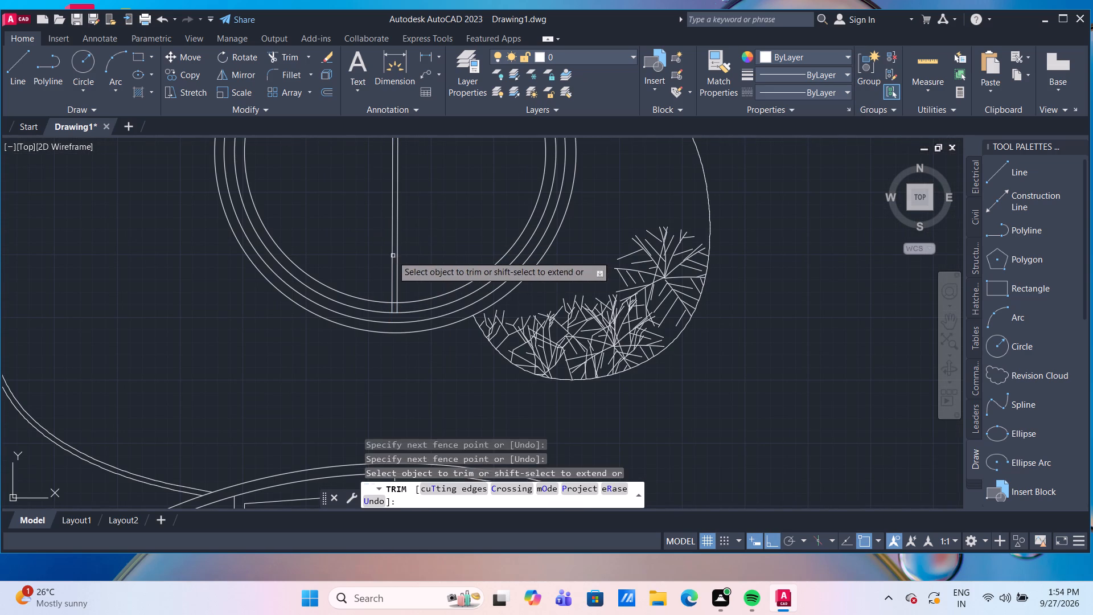
{"action": "left_click", "coordinate": [372, 251], "text": "shift"}
{"action": "left_click", "coordinate": [417, 261], "text": "shift"}
{"action": "left_click", "coordinate": [375, 269], "text": "shift"}
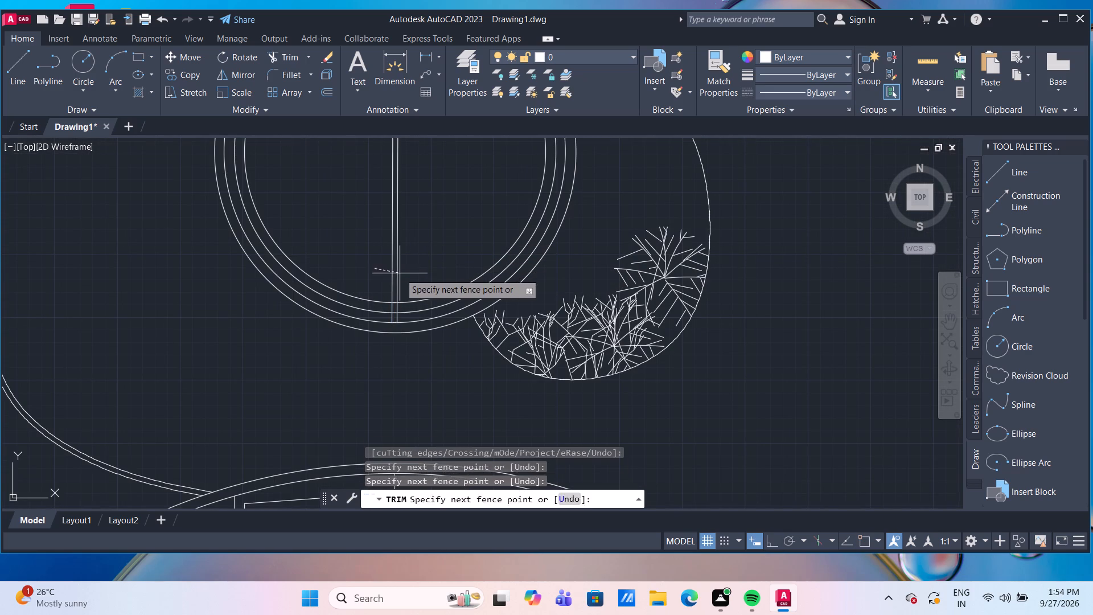
{"action": "left_click", "coordinate": [416, 277], "text": "shift"}
{"action": "left_click", "coordinate": [379, 276], "text": "shift"}
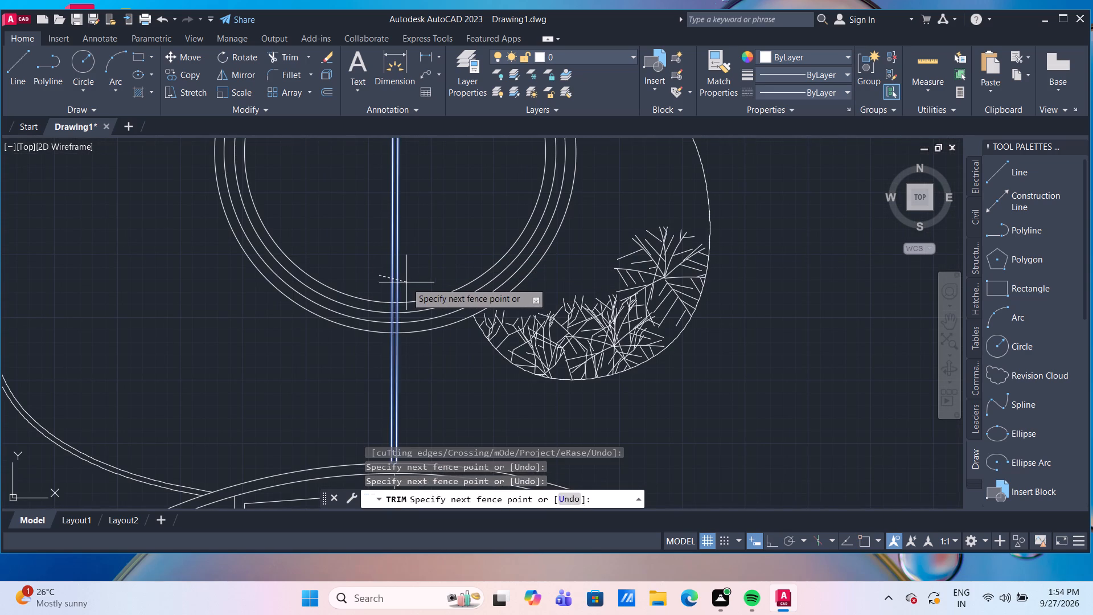
{"action": "left_click", "coordinate": [406, 282], "text": "shift"}
{"action": "scroll", "coordinate": [437, 380], "scroll_direction": "down", "scroll_amount": 2}
{"action": "middle_click_drag", "start_coordinate": [430, 375], "coordinate": [426, 317]}
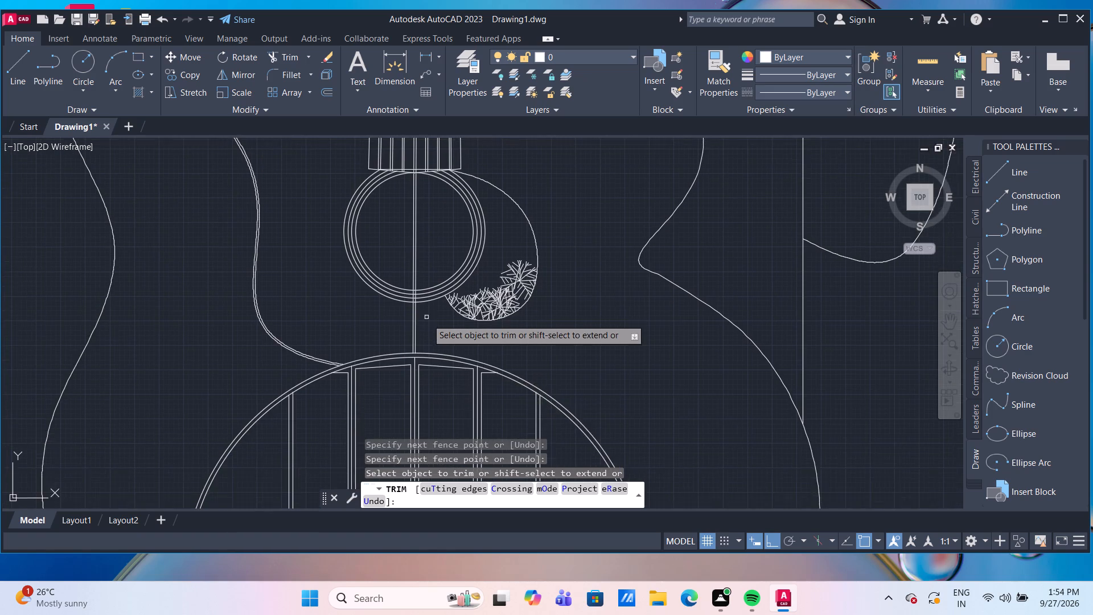
{"action": "scroll", "coordinate": [428, 329], "scroll_direction": "up", "scroll_amount": 2}
{"action": "middle_click_drag", "start_coordinate": [428, 329], "coordinate": [440, 298]}
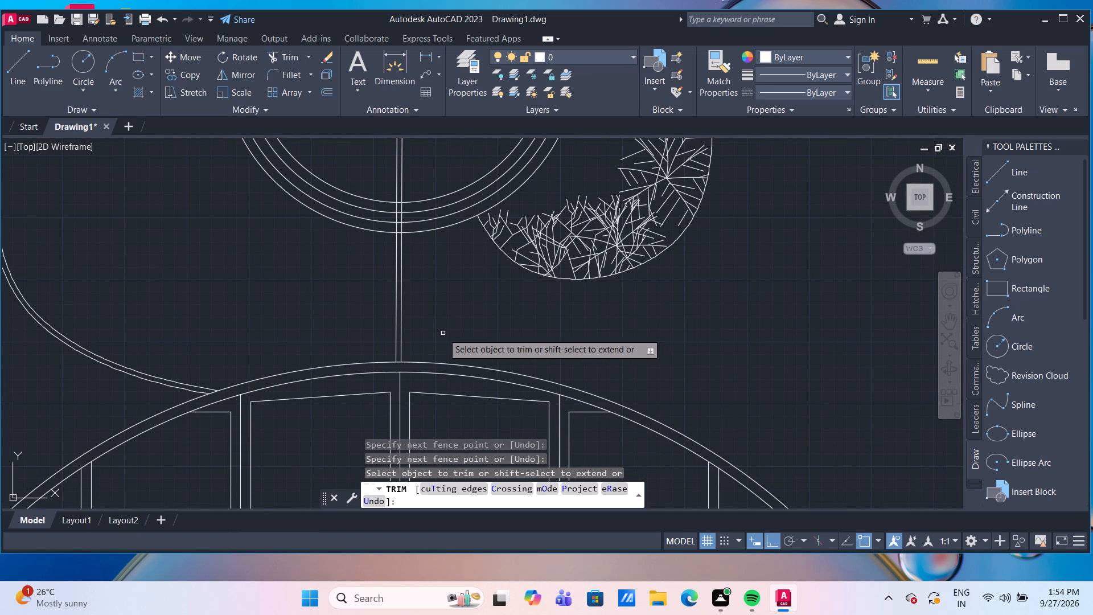
{"action": "key", "text": "Escape"}
Start the bridge bar outline at the right centre string just above the arch, drawing lines 1200 to the right and 100 up.
{"action": "left_click_drag", "start_coordinate": [19, 68], "coordinate": [26, 77]}
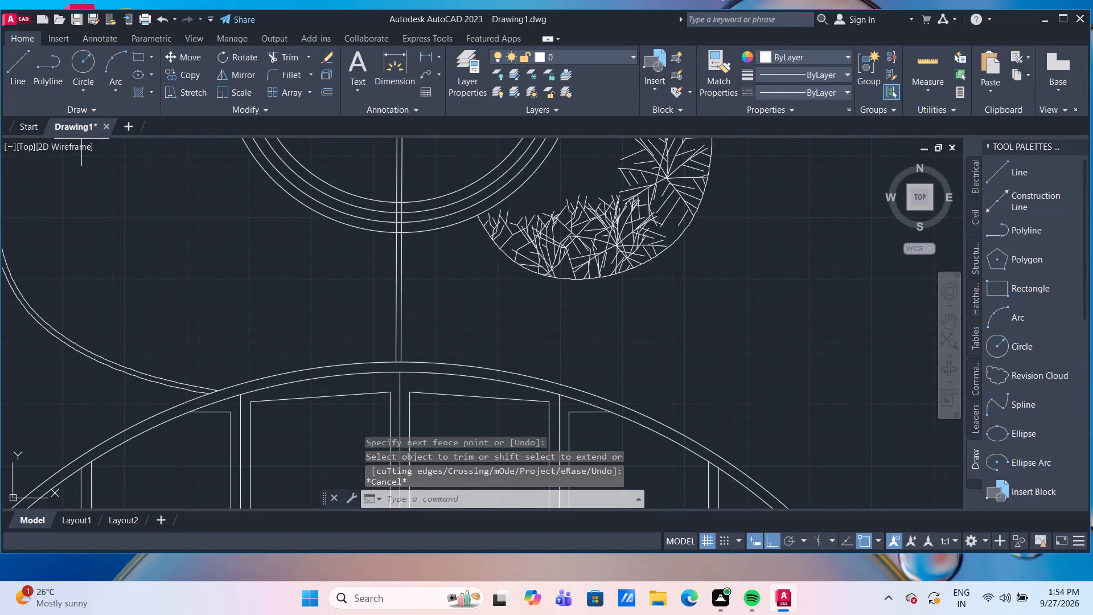
{"action": "left_click", "coordinate": [398, 345]}
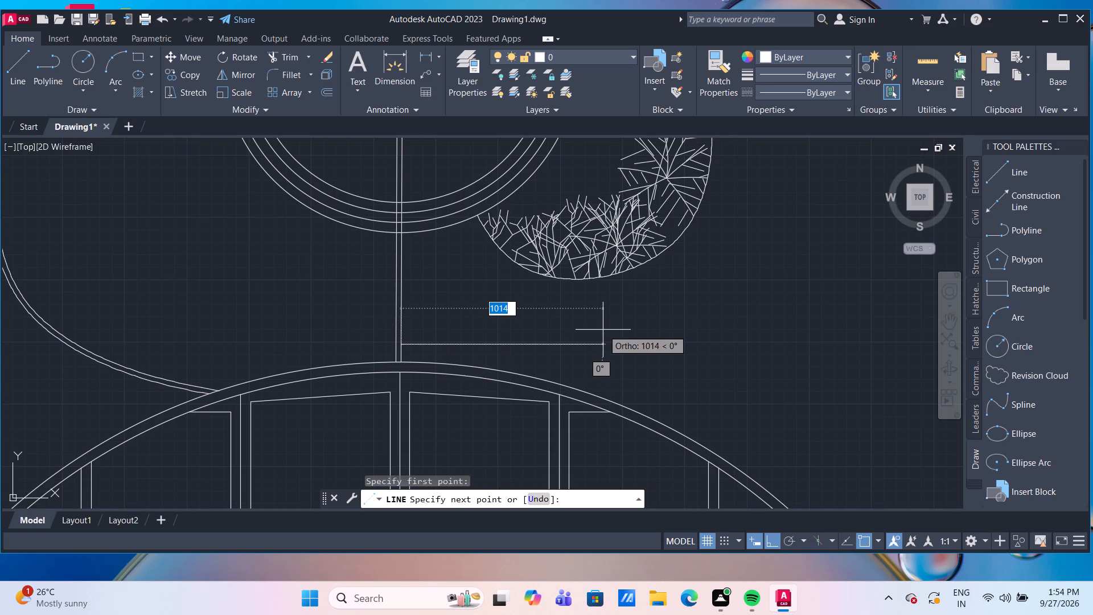
{"action": "scroll", "coordinate": [603, 330], "scroll_direction": "down", "scroll_amount": 2}
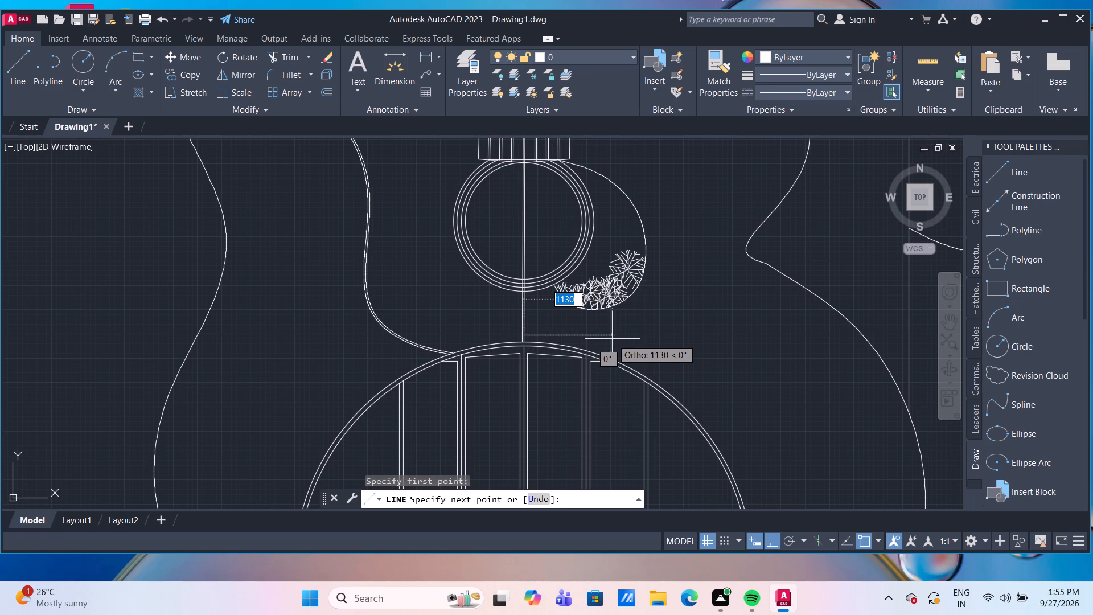
{"action": "type", "text": "12"}
{"action": "type", "text": "00"}
{"action": "key", "text": "Return"}
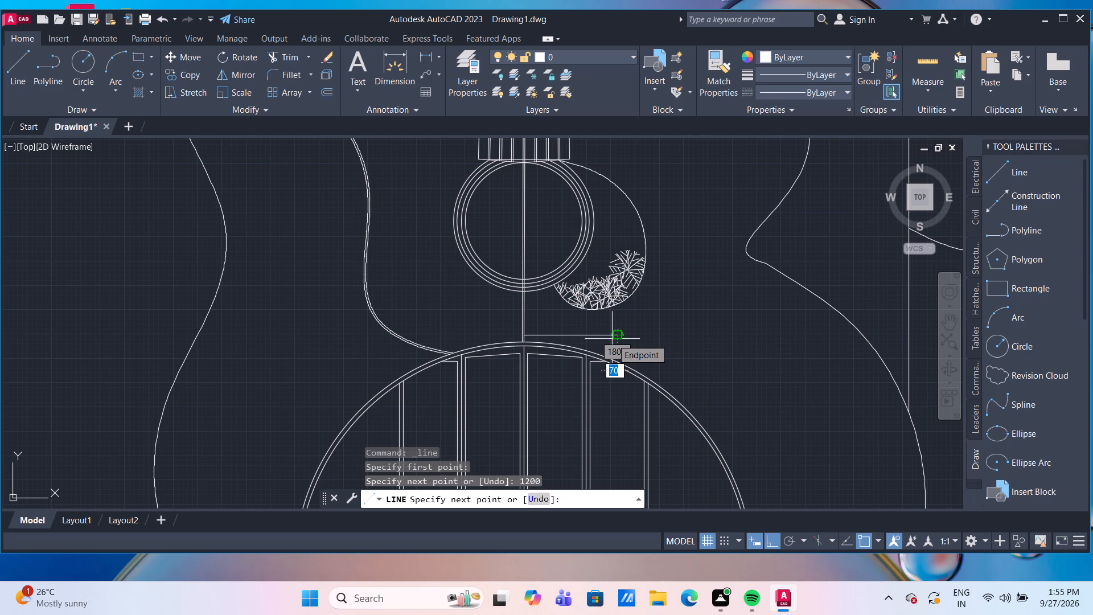
{"action": "scroll", "coordinate": [622, 322], "scroll_direction": "up", "scroll_amount": 2}
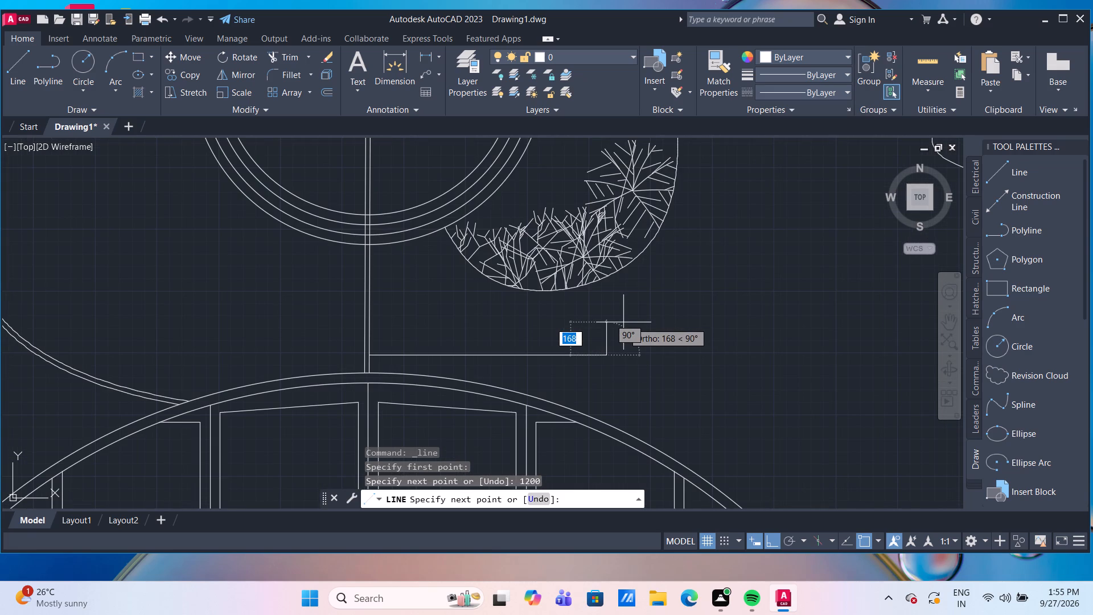
{"action": "type", "text": "100"}
{"action": "key", "text": "Return"}
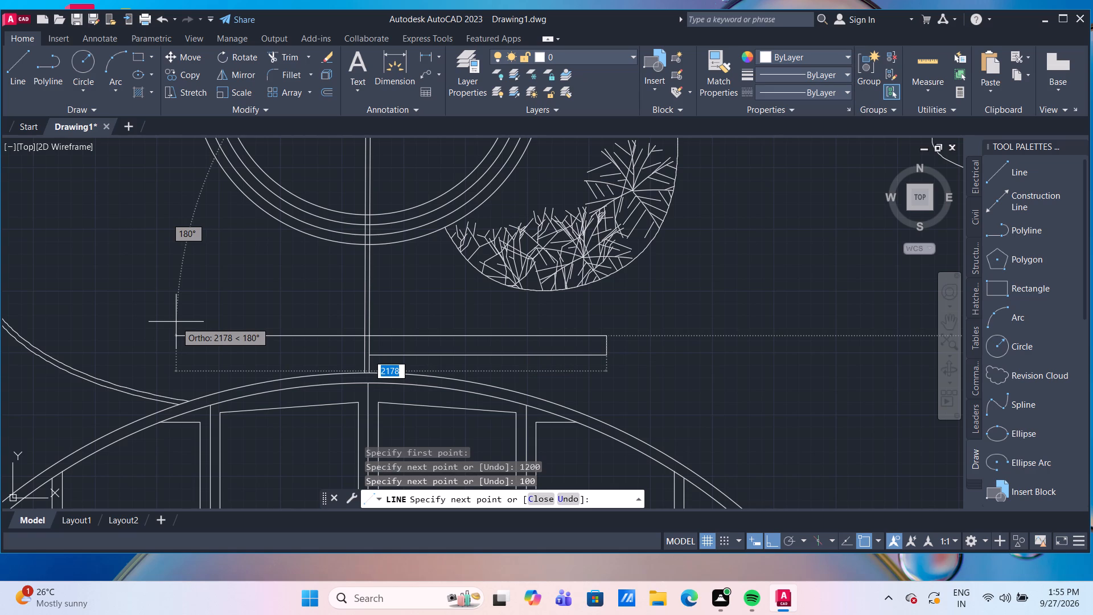
Complete the bridge bar outline with lines 2425 to the left and 100 down, closing it back at the starting point.
{"action": "type", "text": "240"}
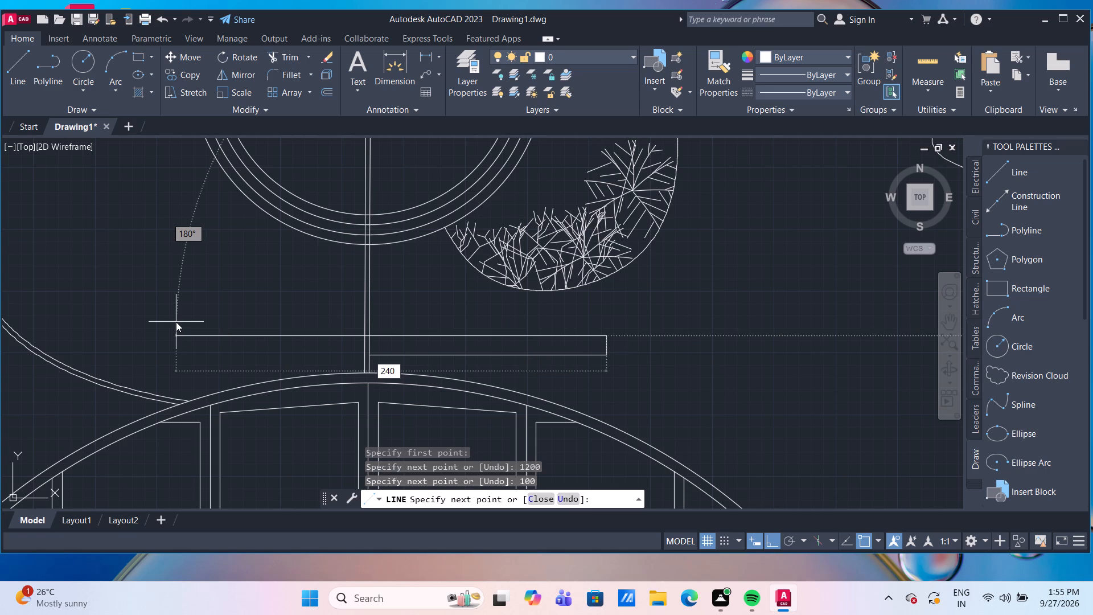
{"action": "key", "text": "BackSpace"}
{"action": "type", "text": "25"}
{"action": "key", "text": "Return"}
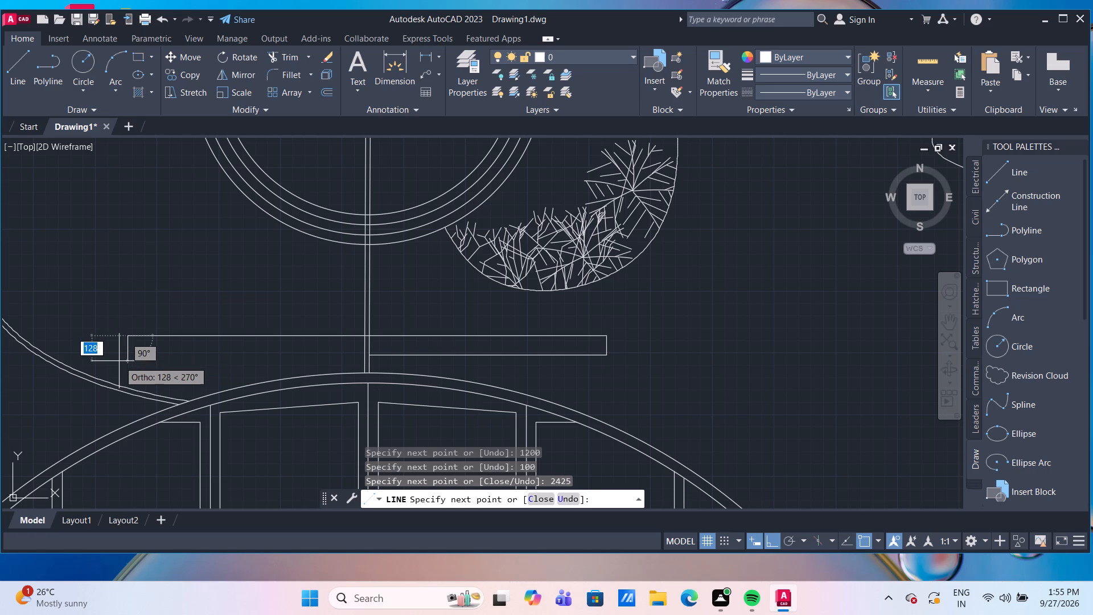
{"action": "type", "text": "100"}
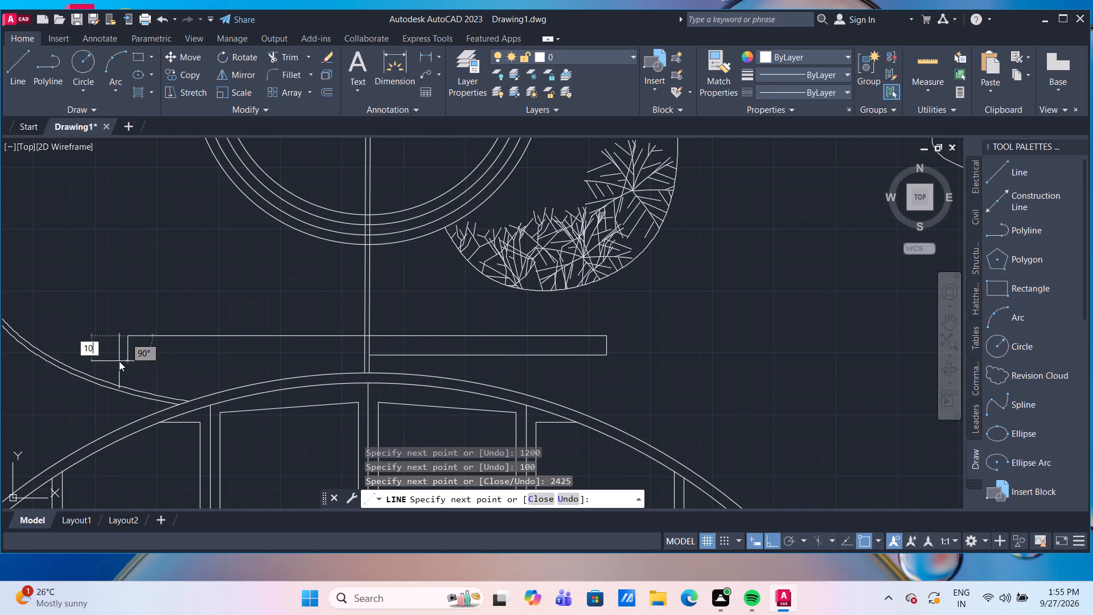
{"action": "key", "text": "Return"}
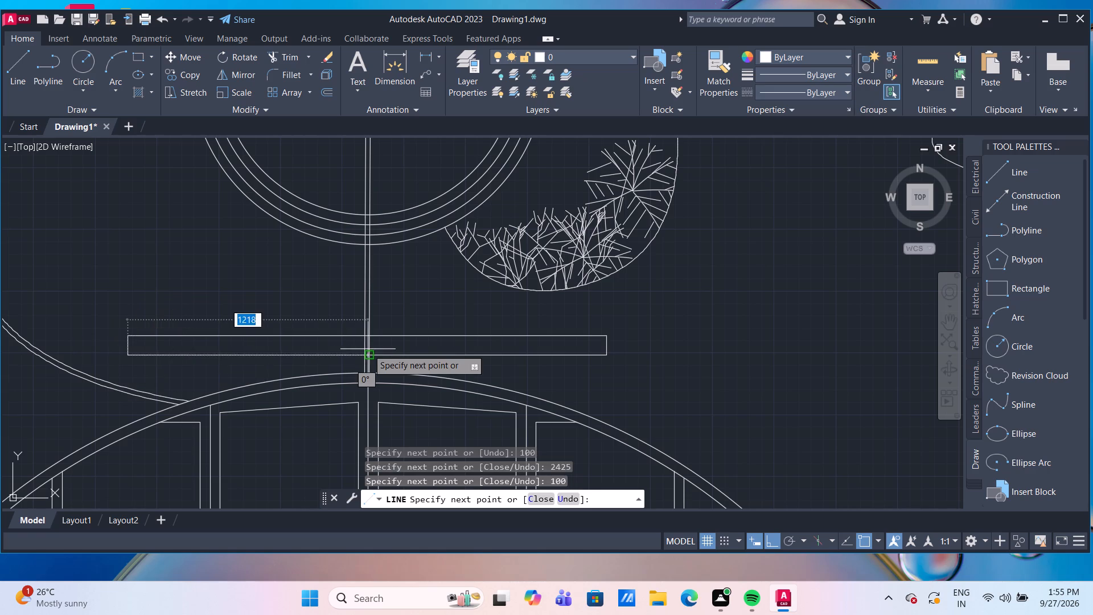
{"action": "scroll", "coordinate": [368, 349], "scroll_direction": "up", "scroll_amount": 2}
{"action": "left_click", "coordinate": [367, 368]}
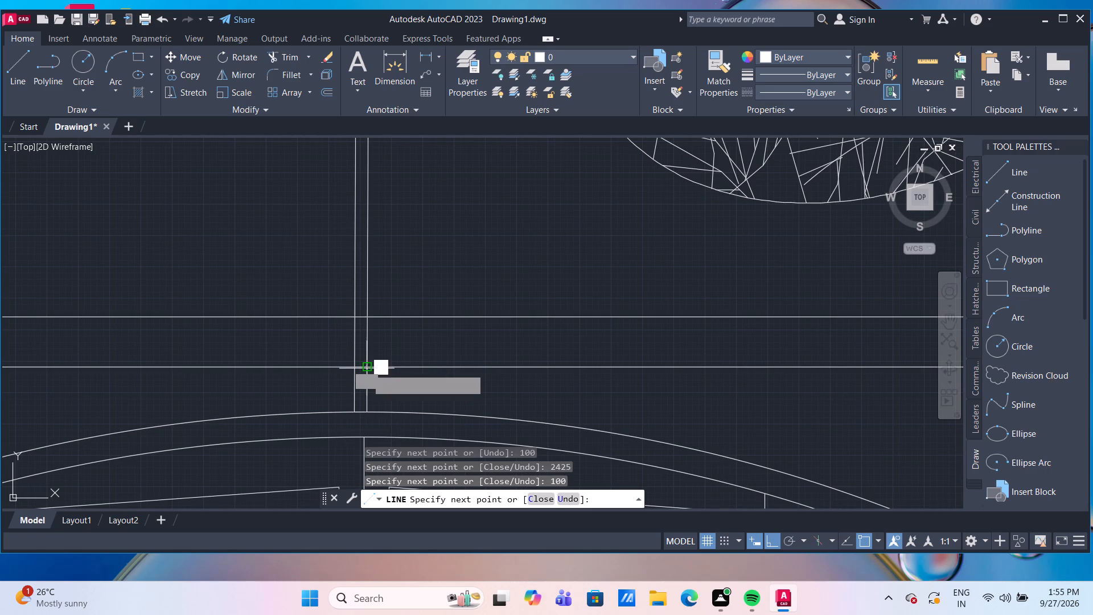
{"action": "key", "text": "Return"}
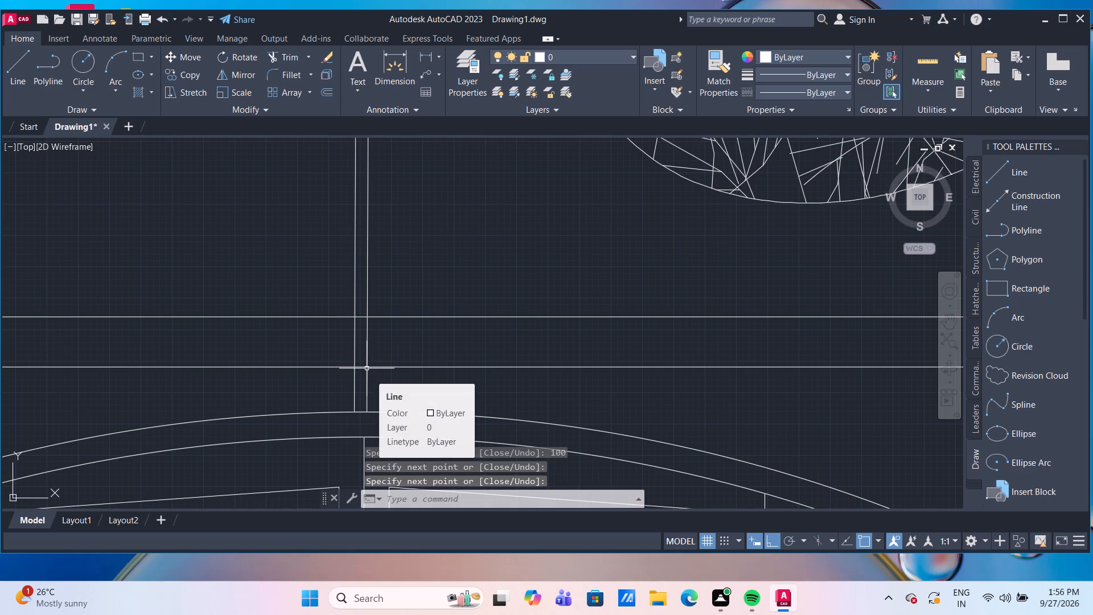
Offset the bridge bar's top edge 75 upward.
{"action": "scroll", "coordinate": [423, 269], "scroll_direction": "down", "scroll_amount": 6}
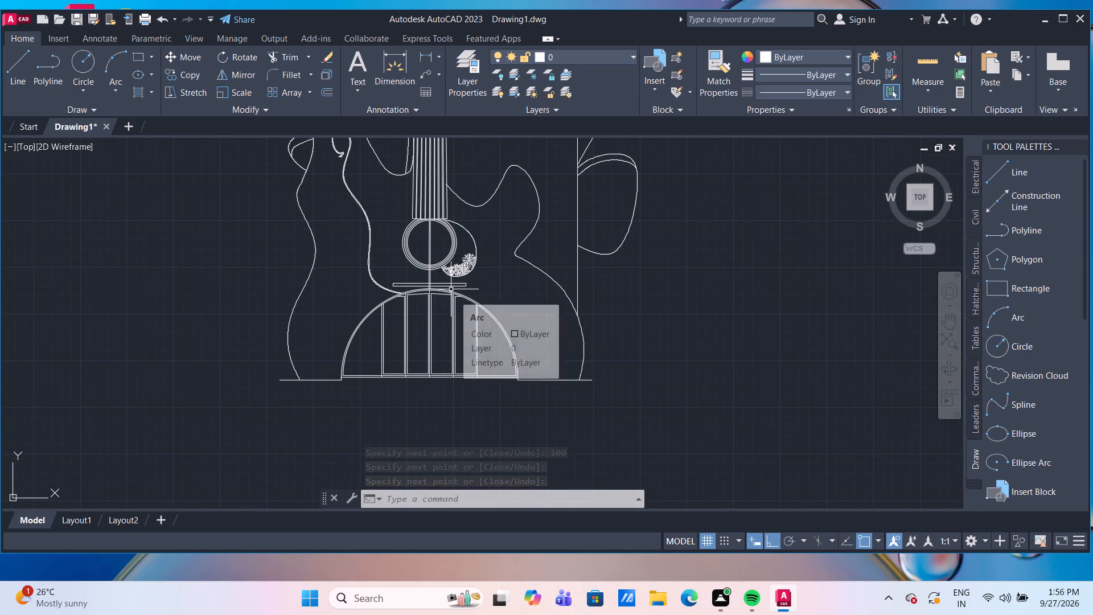
{"action": "scroll", "coordinate": [451, 289], "scroll_direction": "up", "scroll_amount": 3}
{"action": "middle_click_drag", "start_coordinate": [420, 268], "coordinate": [455, 301]}
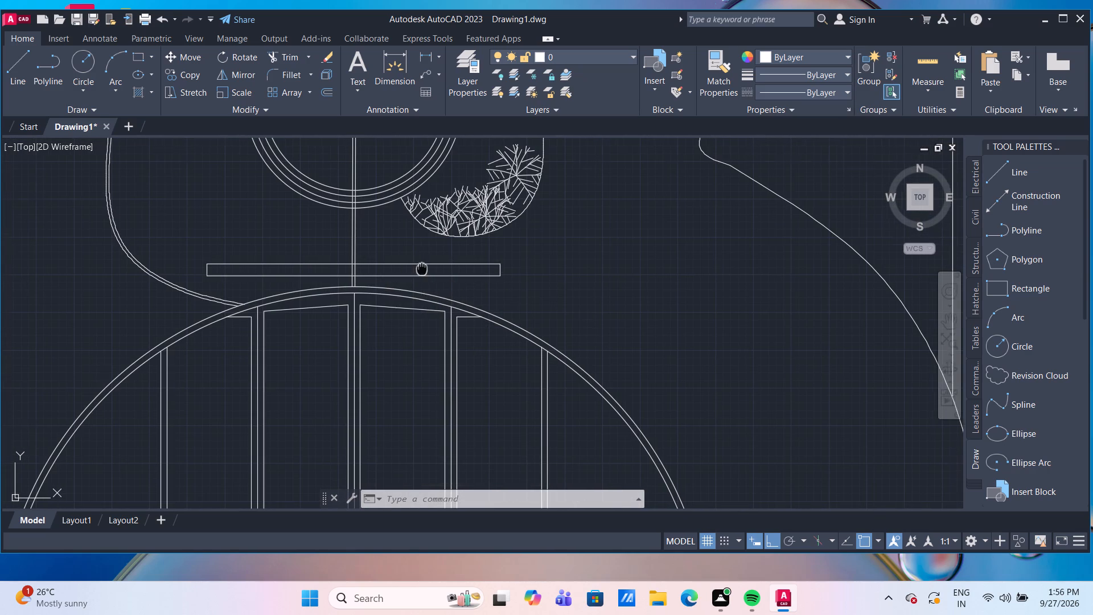
{"action": "middle_click_drag", "start_coordinate": [455, 301], "coordinate": [456, 302]}
{"action": "scroll", "coordinate": [450, 285], "scroll_direction": "up", "scroll_amount": 1}
{"action": "middle_click_drag", "start_coordinate": [450, 285], "coordinate": [478, 297]}
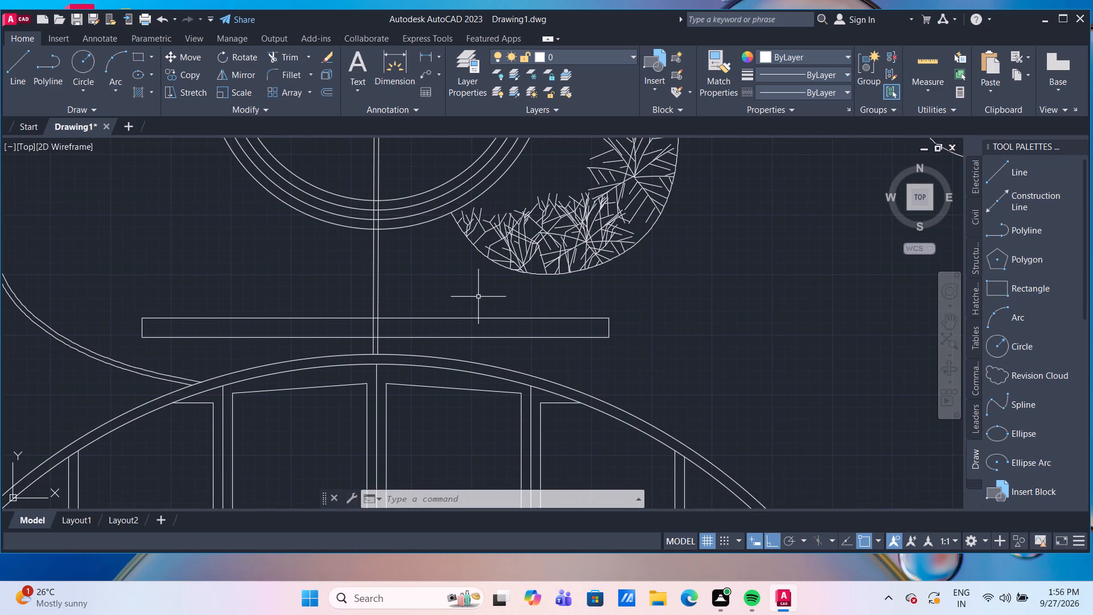
{"action": "key", "text": "o"}
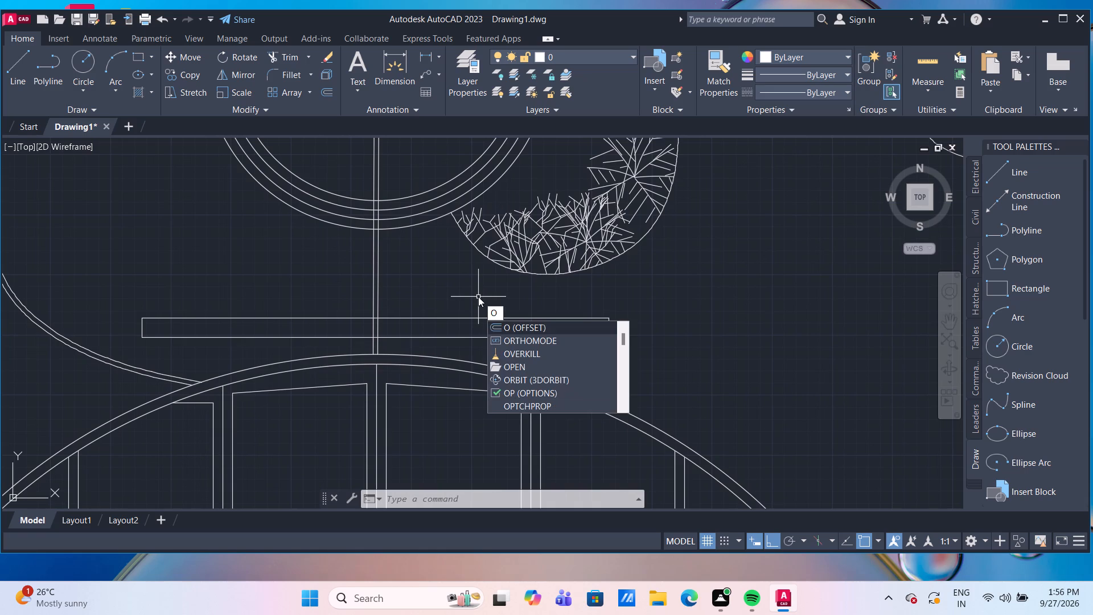
{"action": "key", "text": "Return"}
{"action": "key", "text": "Return"}
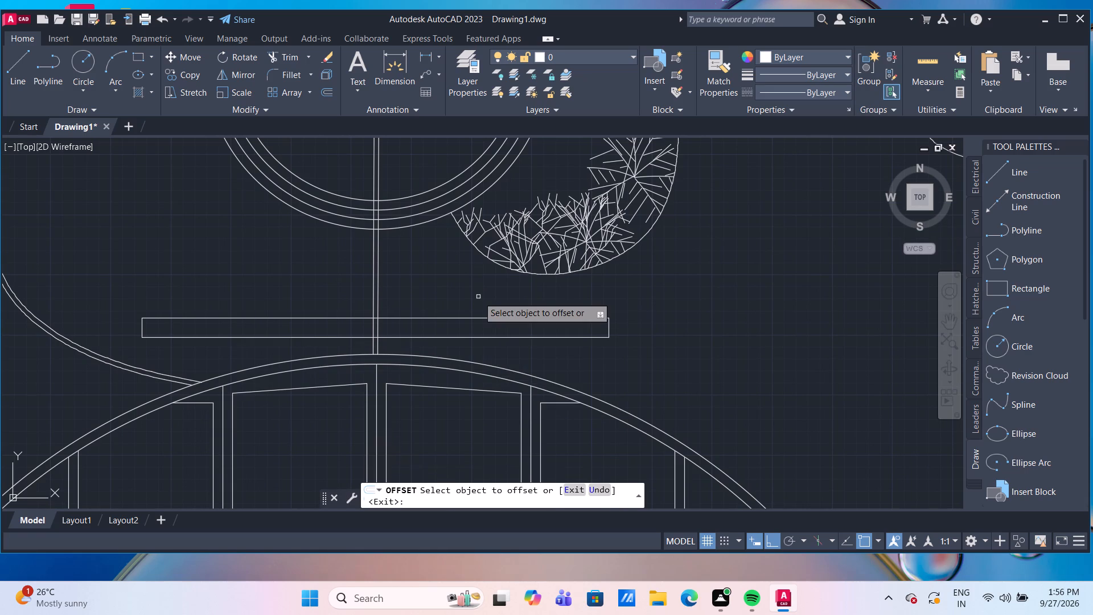
{"action": "left_click", "coordinate": [475, 318]}
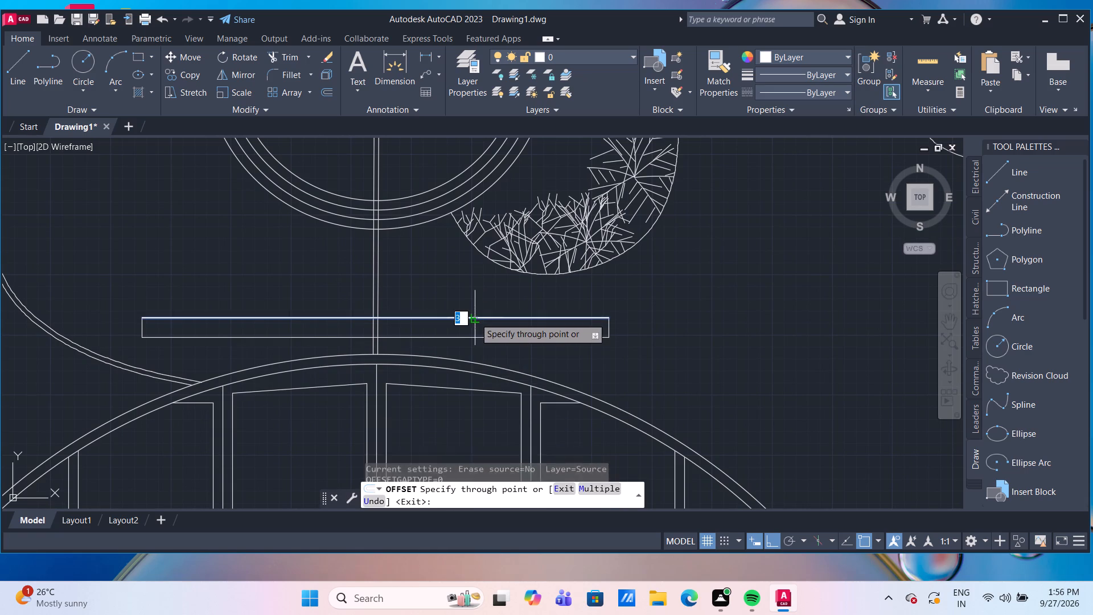
{"action": "type", "text": "75"}
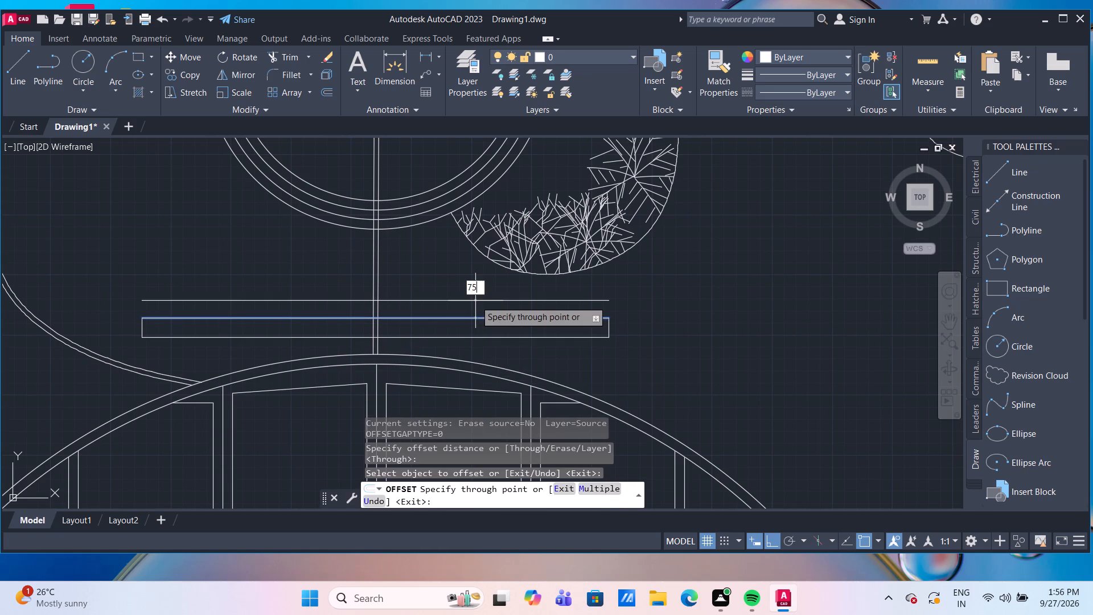
{"action": "key", "text": "Return"}
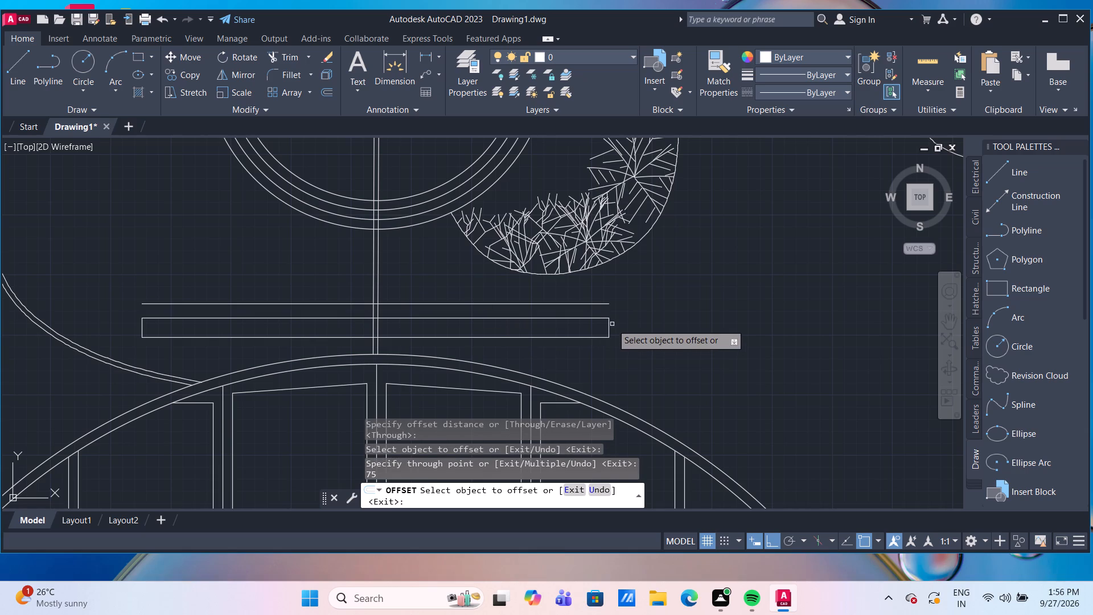
Offset the bridge bar's right and left end edges 200 inward.
{"action": "left_click", "coordinate": [609, 327]}
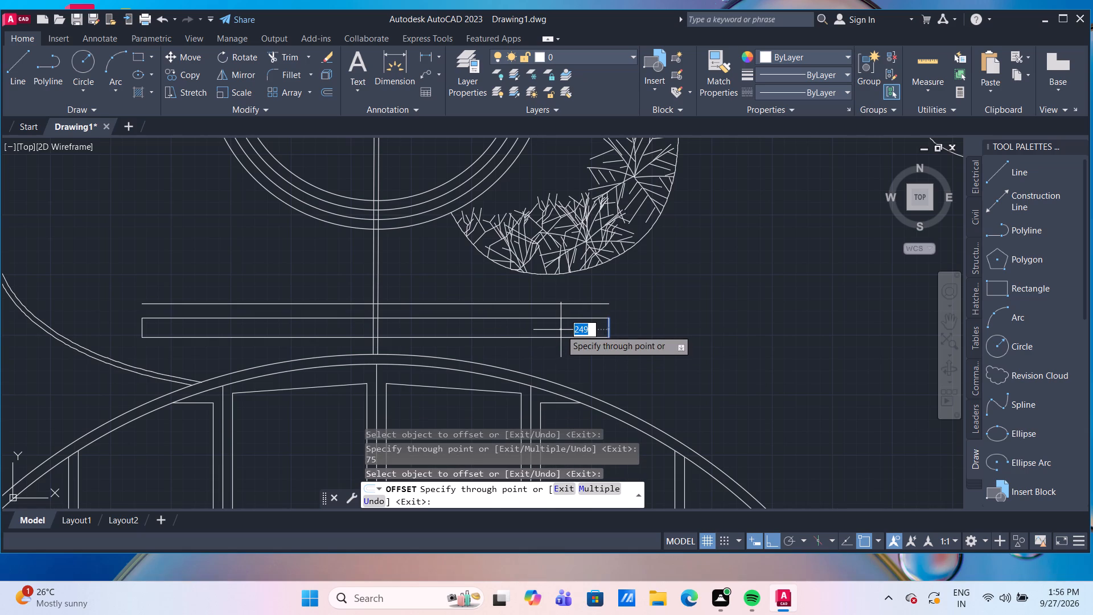
{"action": "type", "text": "200"}
{"action": "key", "text": "Return"}
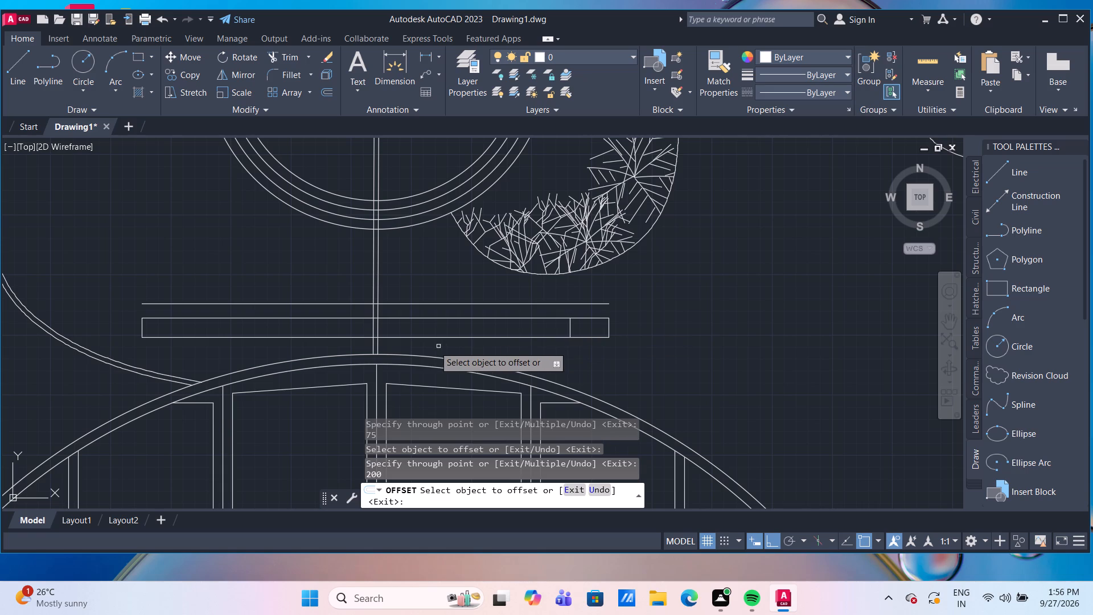
{"action": "left_click", "coordinate": [142, 325]}
{"action": "type", "text": "200"}
{"action": "key", "text": "Return"}
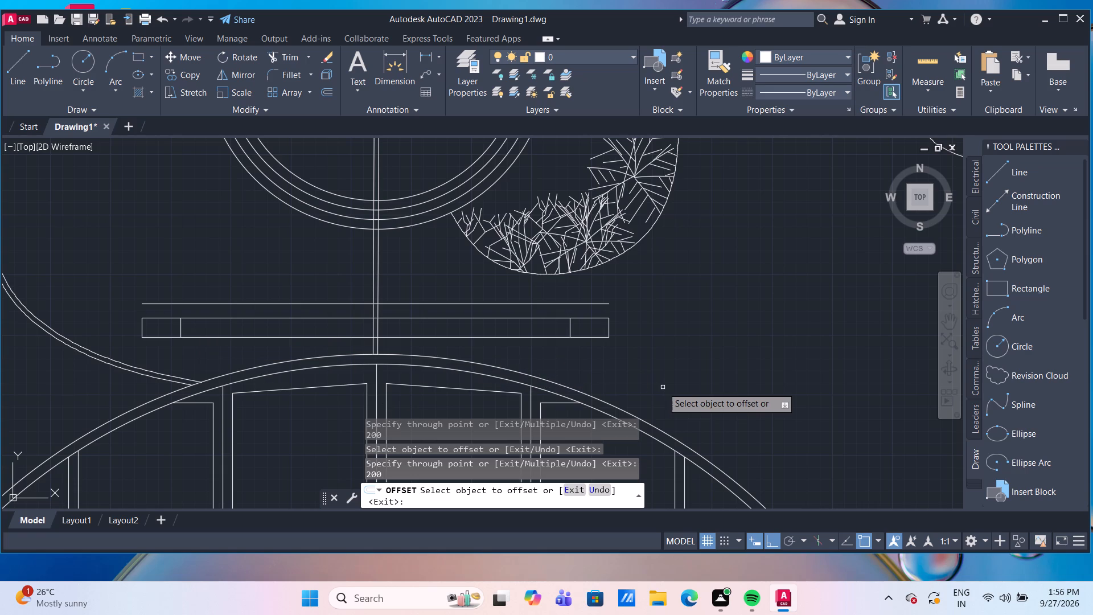
Offset both halves of the bridge bar's bottom edge 25 downward.
{"action": "middle_click", "coordinate": [660, 360]}
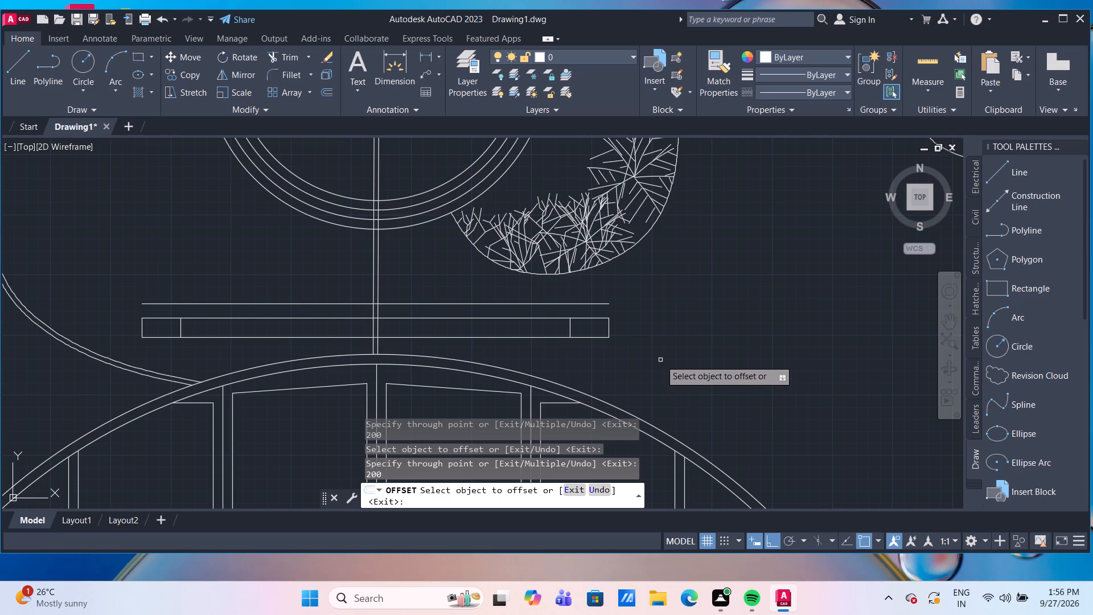
{"action": "left_click", "coordinate": [513, 338]}
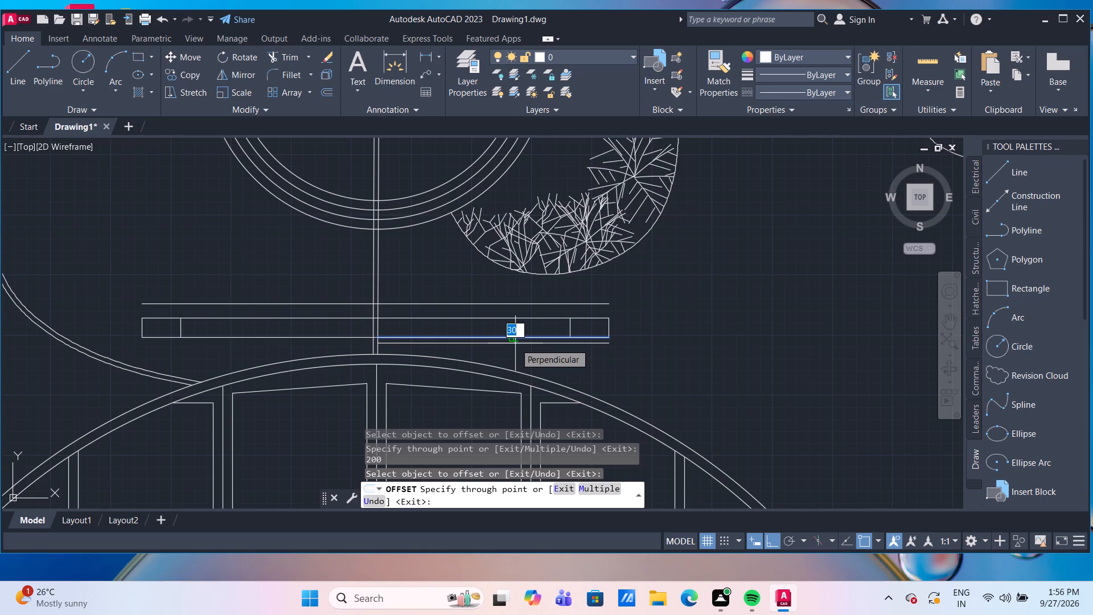
{"action": "type", "text": "25"}
{"action": "key", "text": "Return"}
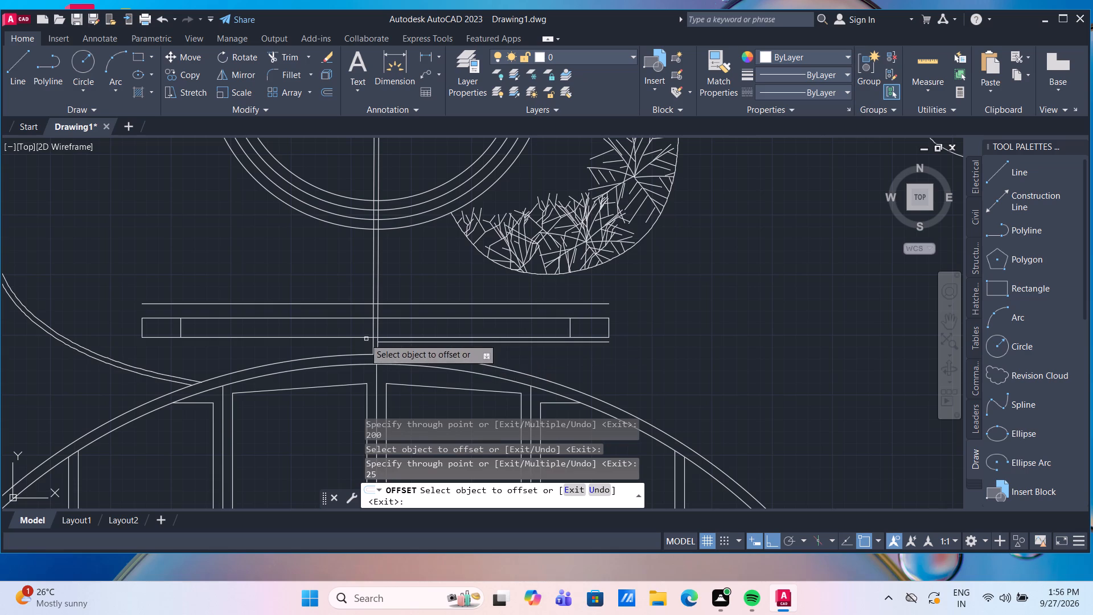
{"action": "left_click", "coordinate": [343, 338]}
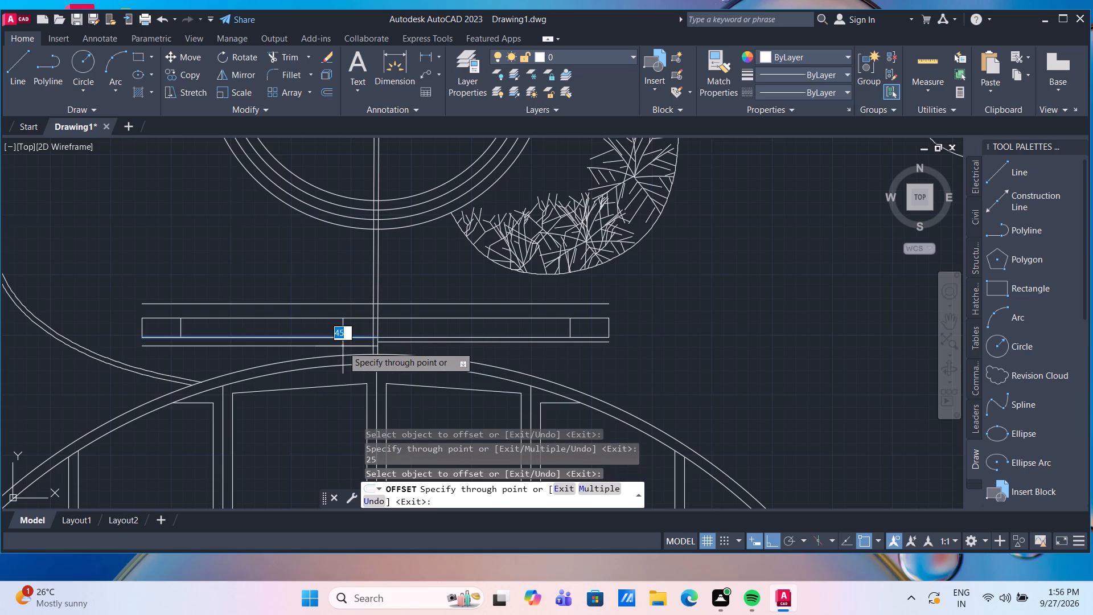
{"action": "type", "text": "25"}
{"action": "key", "text": "Return"}
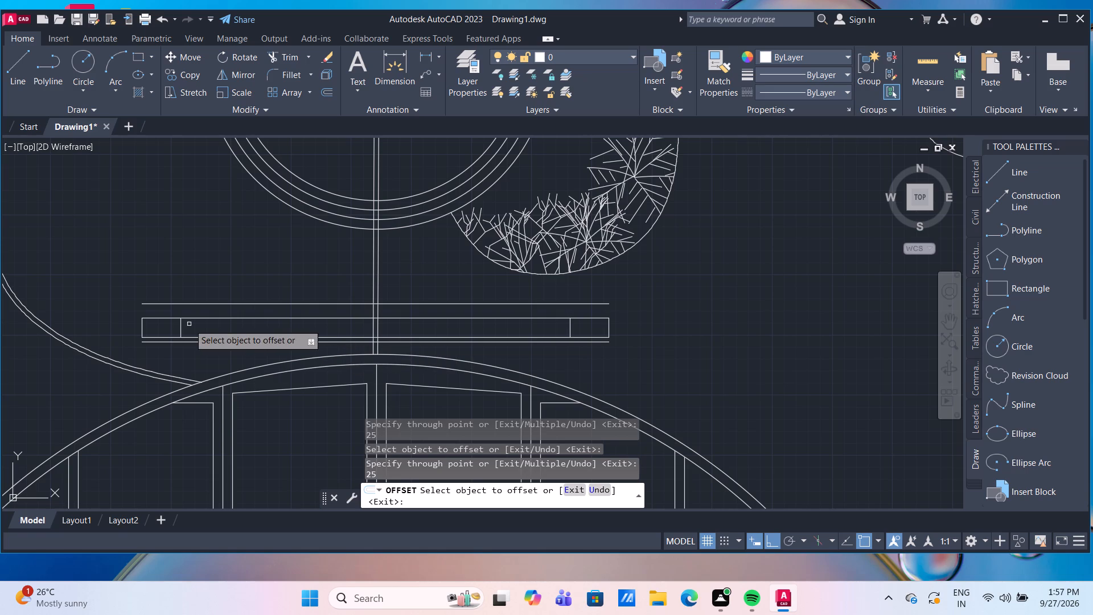
{"action": "key", "text": "Escape"}
Extend the two inner vertical lines near the bridge bar's ends up to the offset line above the bar.
{"action": "type", "text": "TR"}
{"action": "key", "text": "Return"}
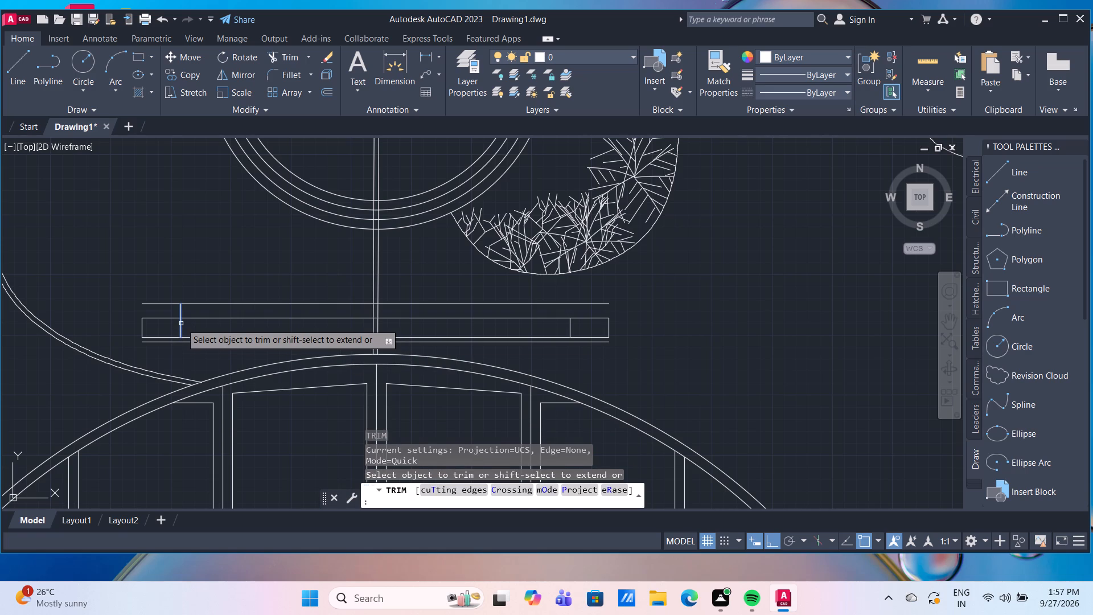
{"action": "left_click", "coordinate": [181, 323], "text": "shift"}
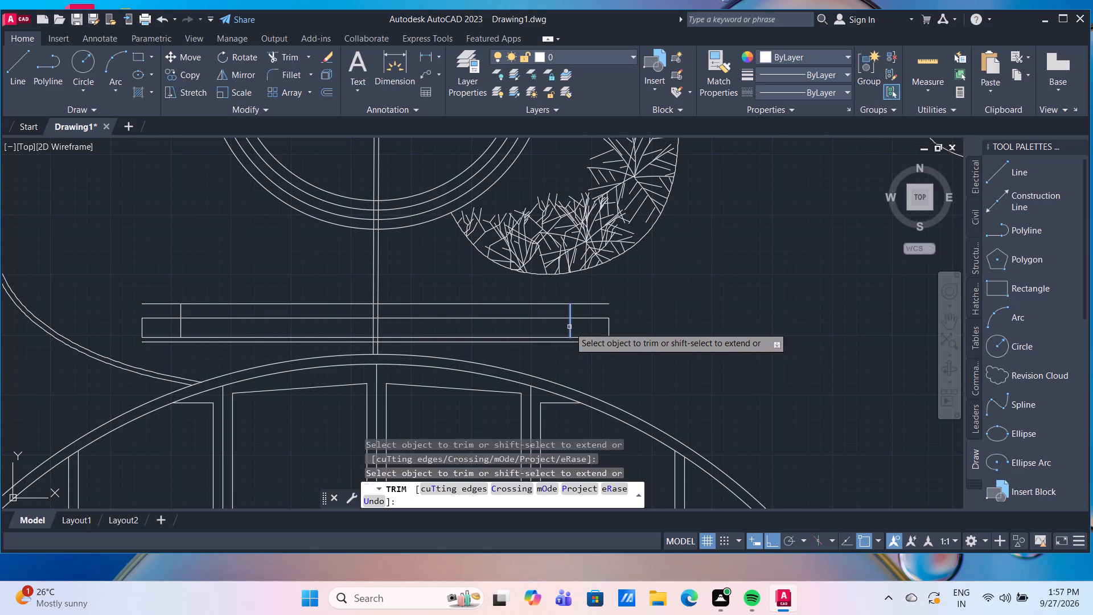
{"action": "left_click", "coordinate": [569, 327], "text": "shift"}
{"action": "scroll", "coordinate": [594, 356], "scroll_direction": "up", "scroll_amount": 2}
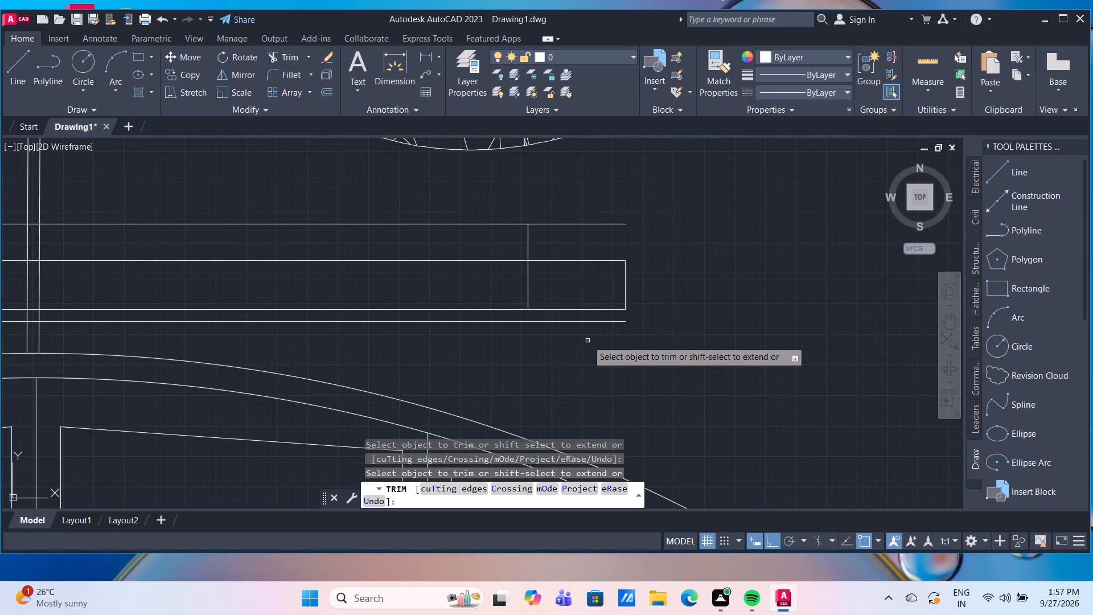
{"action": "scroll", "coordinate": [587, 341], "scroll_direction": "down", "scroll_amount": 1}
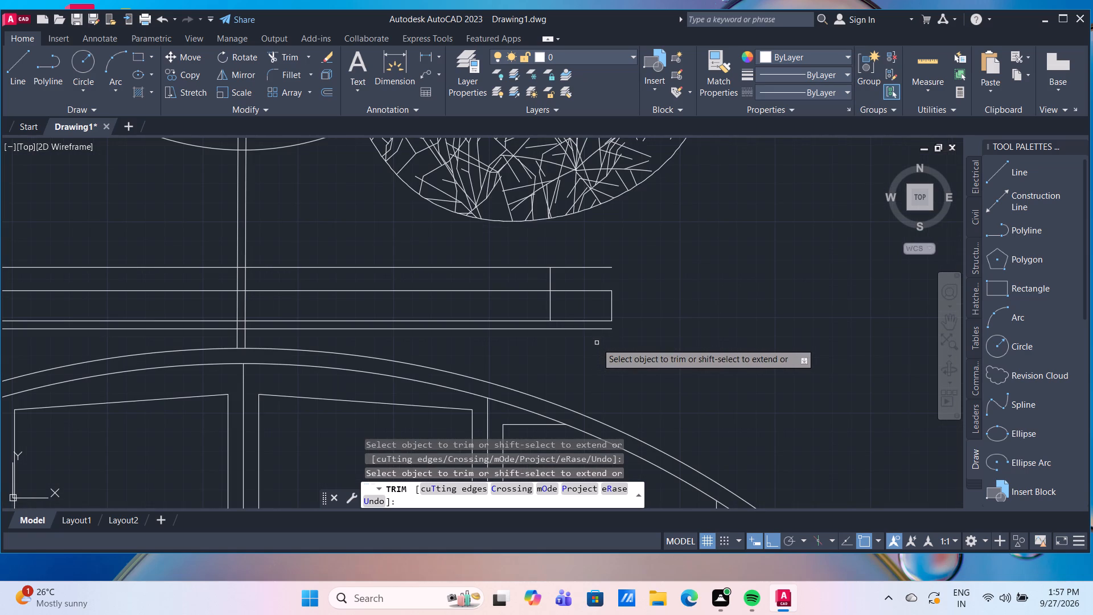
{"action": "middle_click_drag", "start_coordinate": [603, 343], "coordinate": [681, 335]}
{"action": "key", "text": "Escape"}
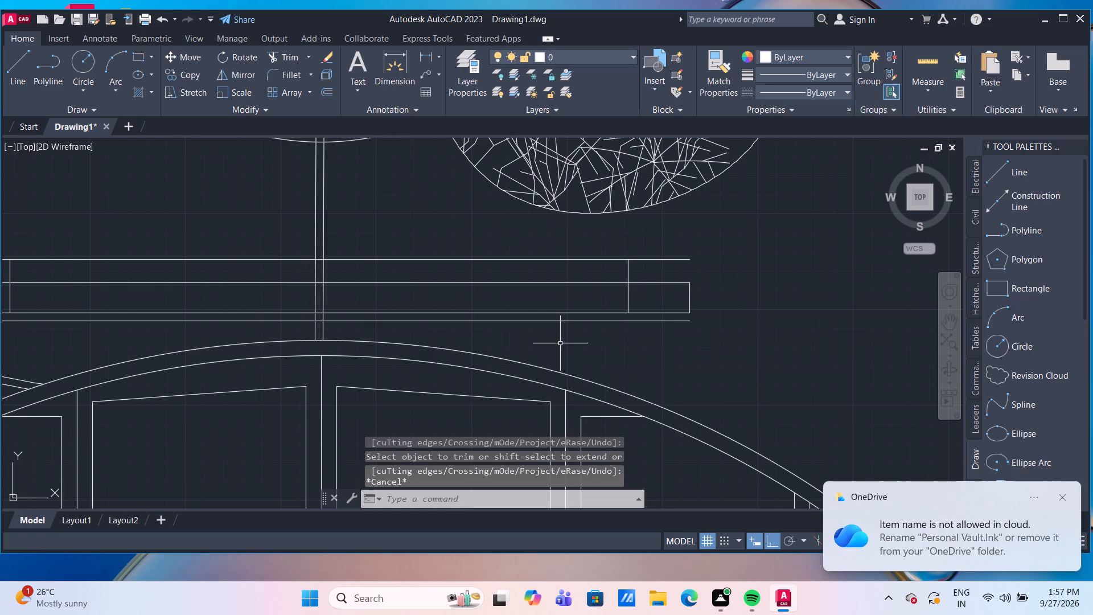
Draw a sloped line from the bridge bar's lower right corner to where the right centre vertical meets the lower offset line.
{"action": "key", "text": "l"}
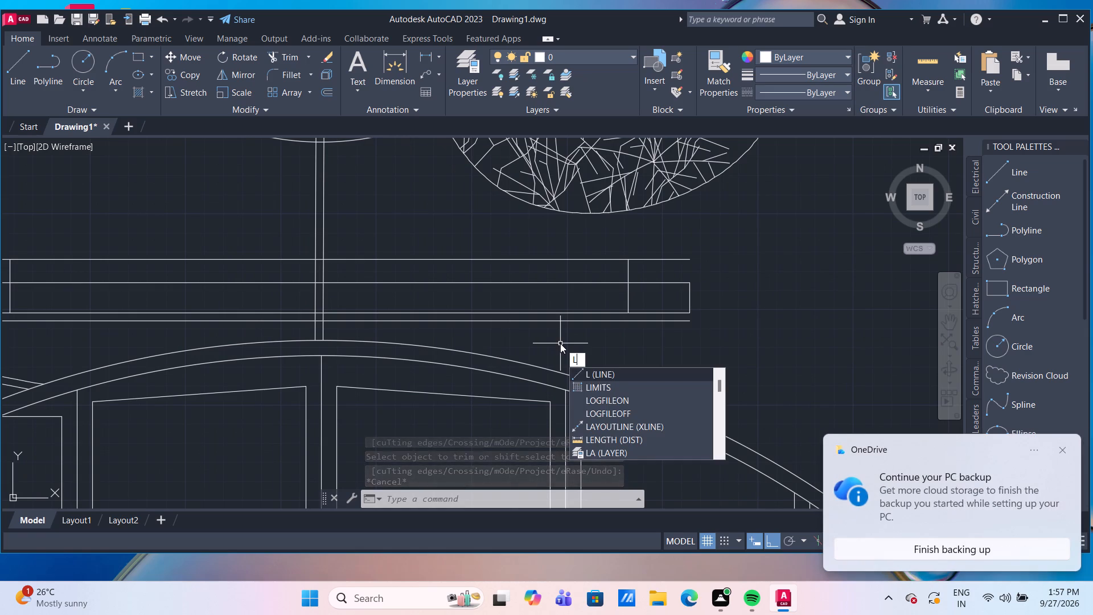
{"action": "key", "text": "Return"}
{"action": "scroll", "coordinate": [631, 327], "scroll_direction": "up", "scroll_amount": 3}
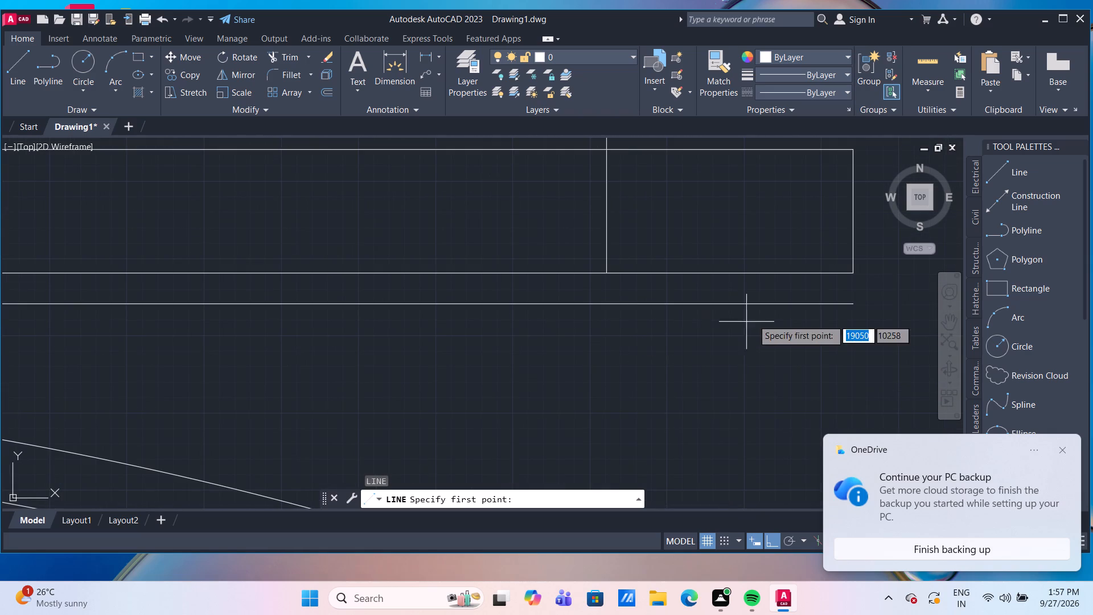
{"action": "left_click", "coordinate": [852, 274]}
{"action": "scroll", "coordinate": [852, 274], "scroll_direction": "down", "scroll_amount": 3}
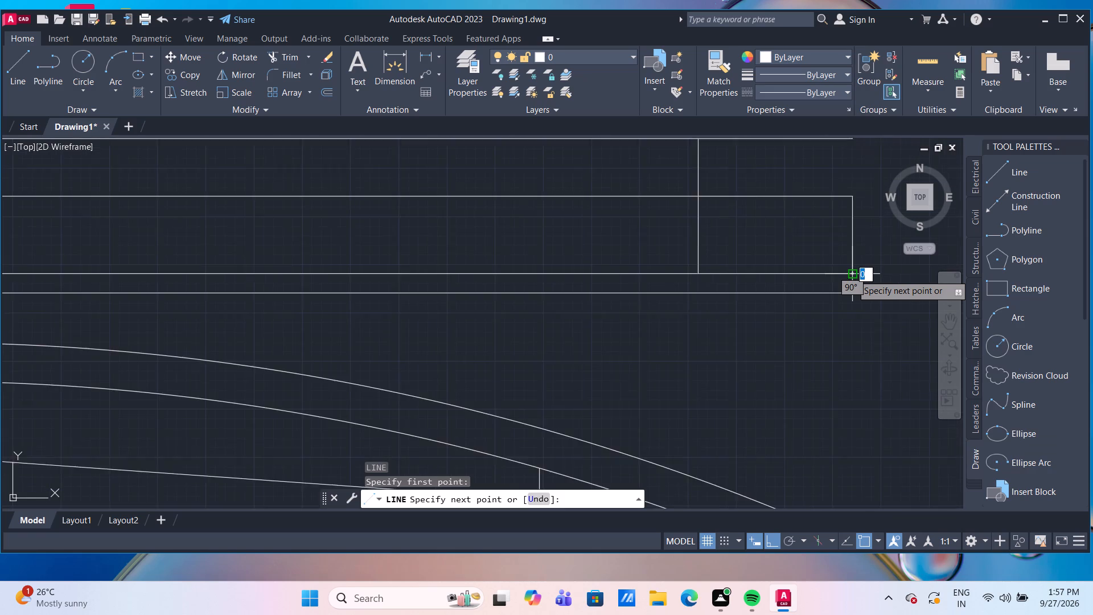
{"action": "scroll", "coordinate": [381, 322], "scroll_direction": "up", "scroll_amount": 2}
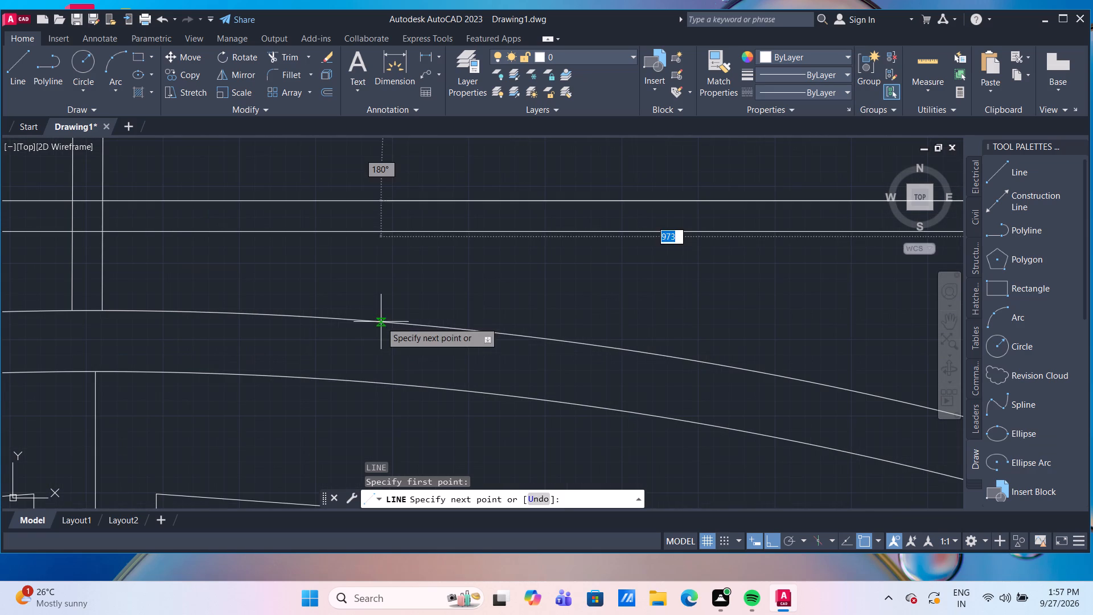
{"action": "scroll", "coordinate": [194, 267], "scroll_direction": "down", "scroll_amount": 1}
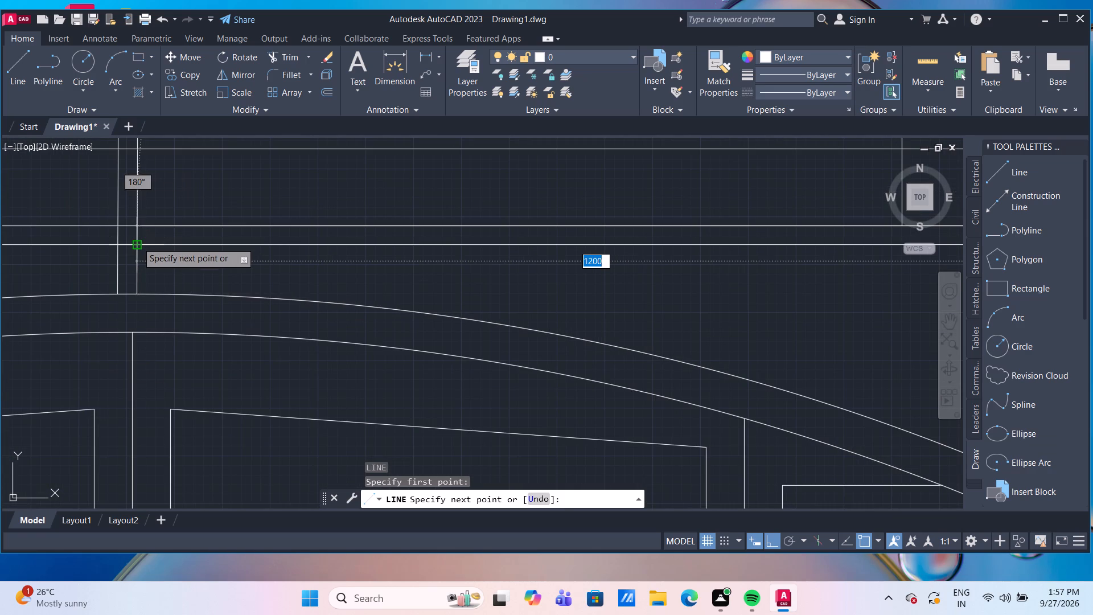
{"action": "left_click", "coordinate": [137, 242]}
Continue the line across to the left centre vertical on the lower offset line and up to the bar's lower left corner.
{"action": "scroll", "coordinate": [646, 308], "scroll_direction": "down", "scroll_amount": 3}
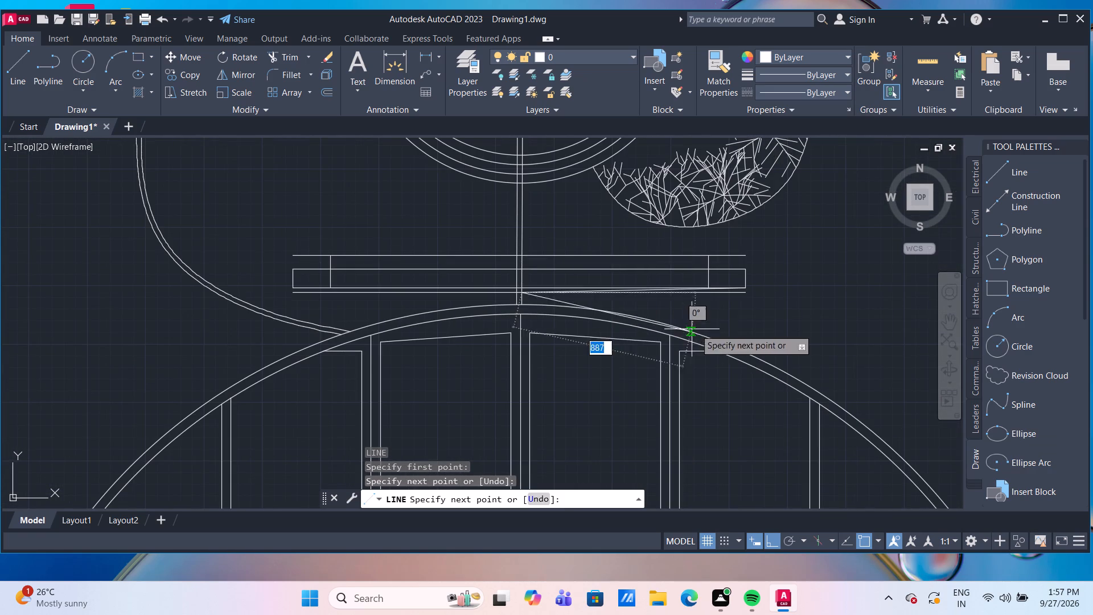
{"action": "scroll", "coordinate": [501, 300], "scroll_direction": "up", "scroll_amount": 3}
{"action": "scroll", "coordinate": [585, 264], "scroll_direction": "up", "scroll_amount": 3}
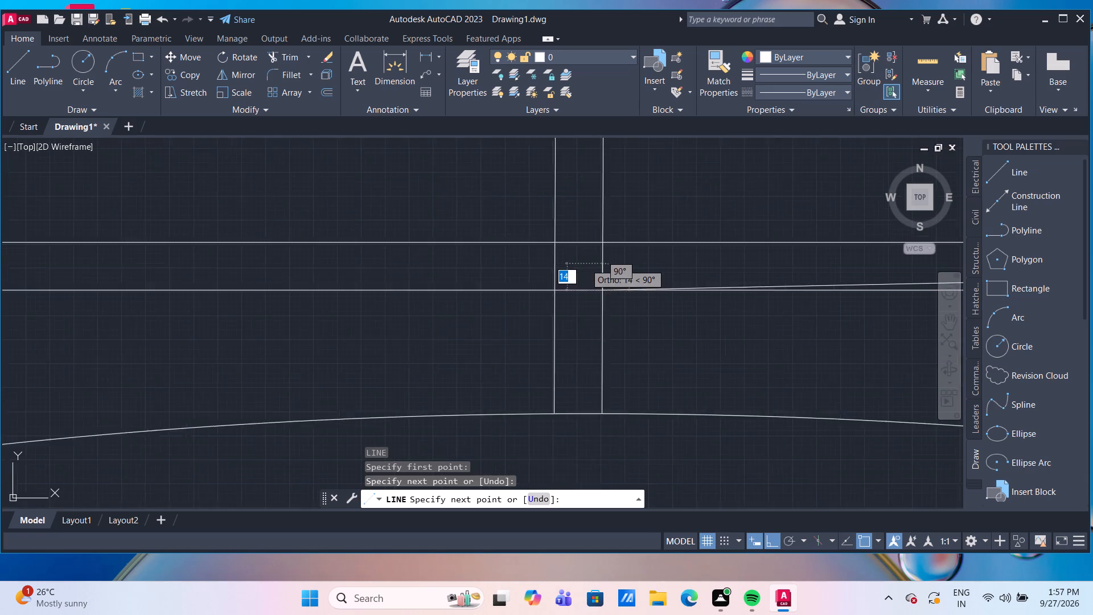
{"action": "left_click", "coordinate": [538, 302]}
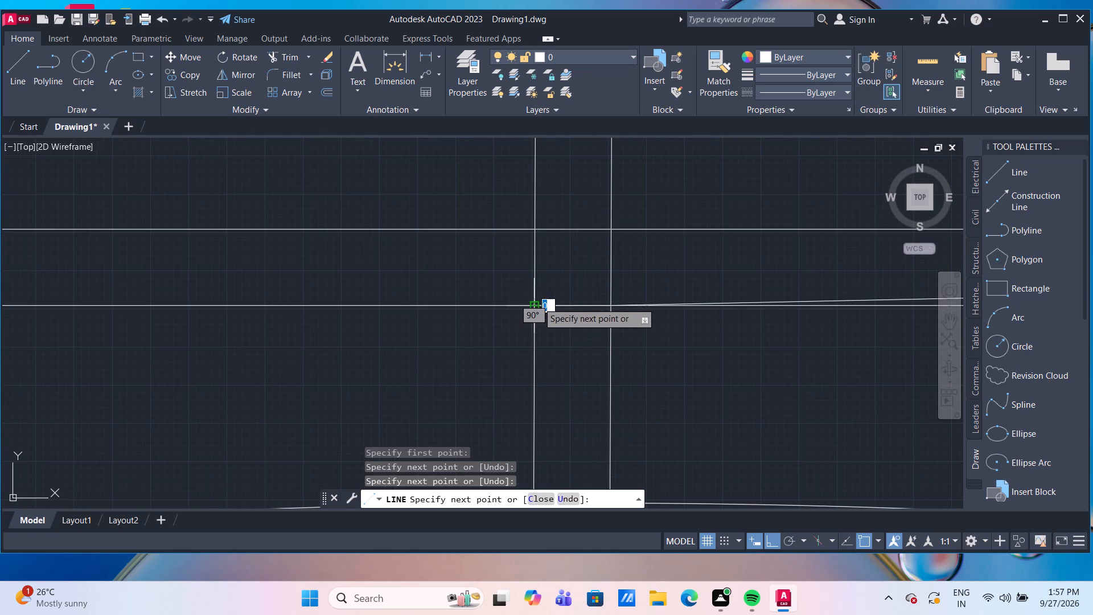
{"action": "scroll", "coordinate": [353, 254], "scroll_direction": "down", "scroll_amount": 4}
{"action": "middle_click_drag", "start_coordinate": [124, 288], "coordinate": [343, 291]}
{"action": "scroll", "coordinate": [343, 291], "scroll_direction": "up", "scroll_amount": 1}
{"action": "scroll", "coordinate": [343, 291], "scroll_direction": "down", "scroll_amount": 3}
{"action": "scroll", "coordinate": [122, 267], "scroll_direction": "up", "scroll_amount": 3}
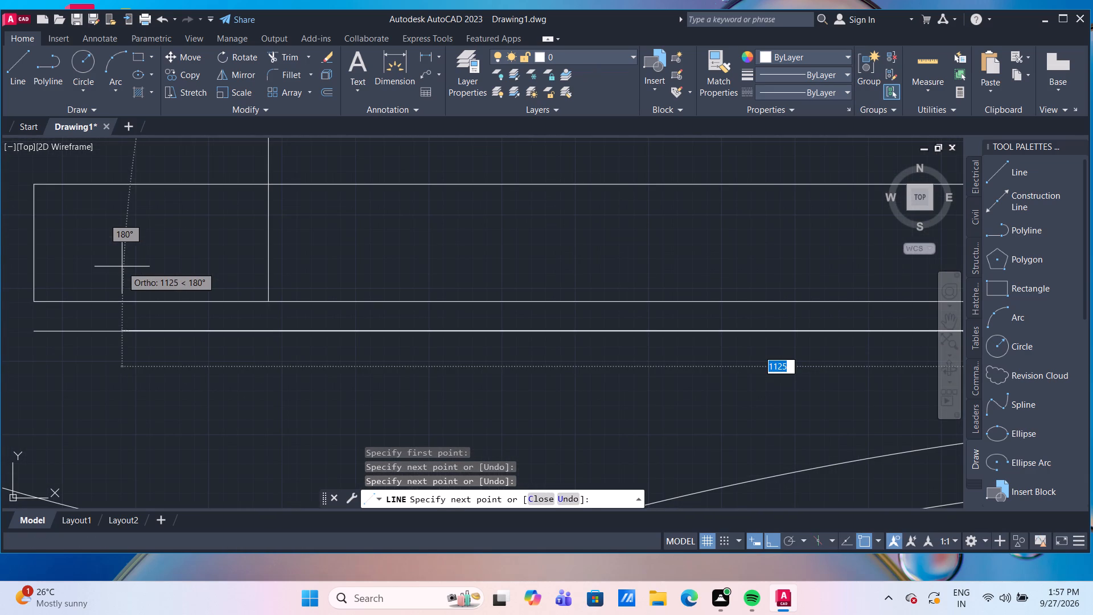
{"action": "left_click", "coordinate": [32, 299]}
{"action": "key", "text": "Escape"}
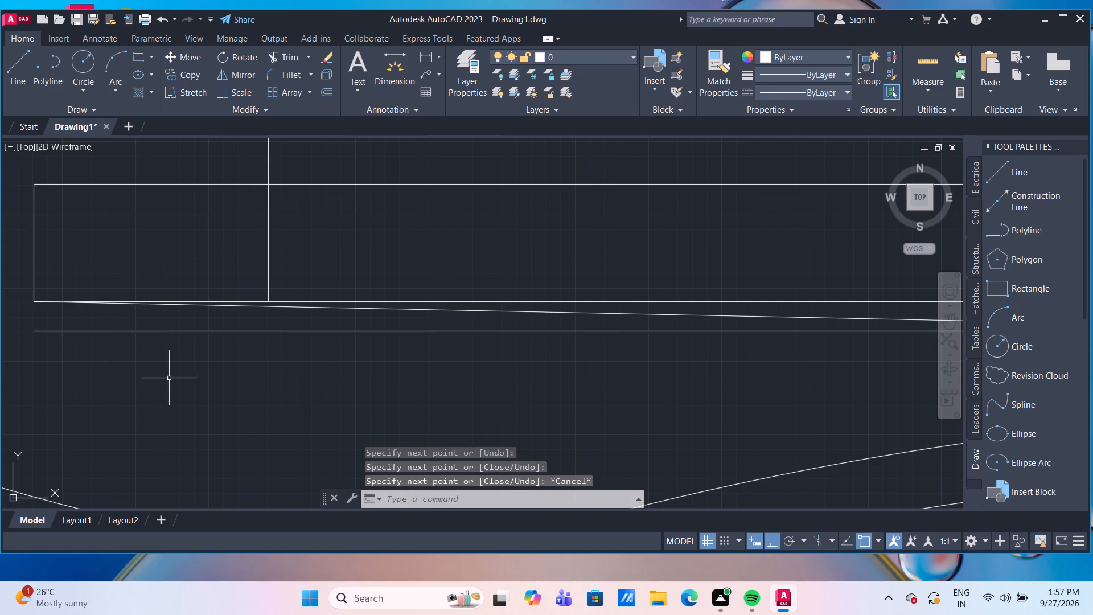
Delete both halves of the horizontal offset line below the bridge bar.
{"action": "scroll", "coordinate": [240, 360], "scroll_direction": "down", "scroll_amount": 3}
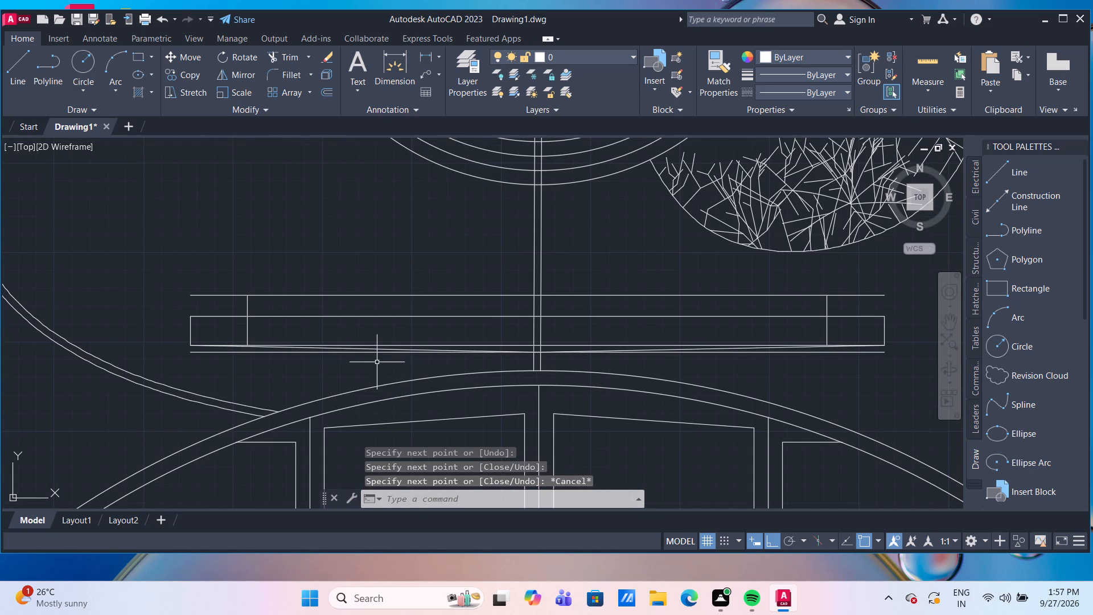
{"action": "scroll", "coordinate": [373, 358], "scroll_direction": "up", "scroll_amount": 2}
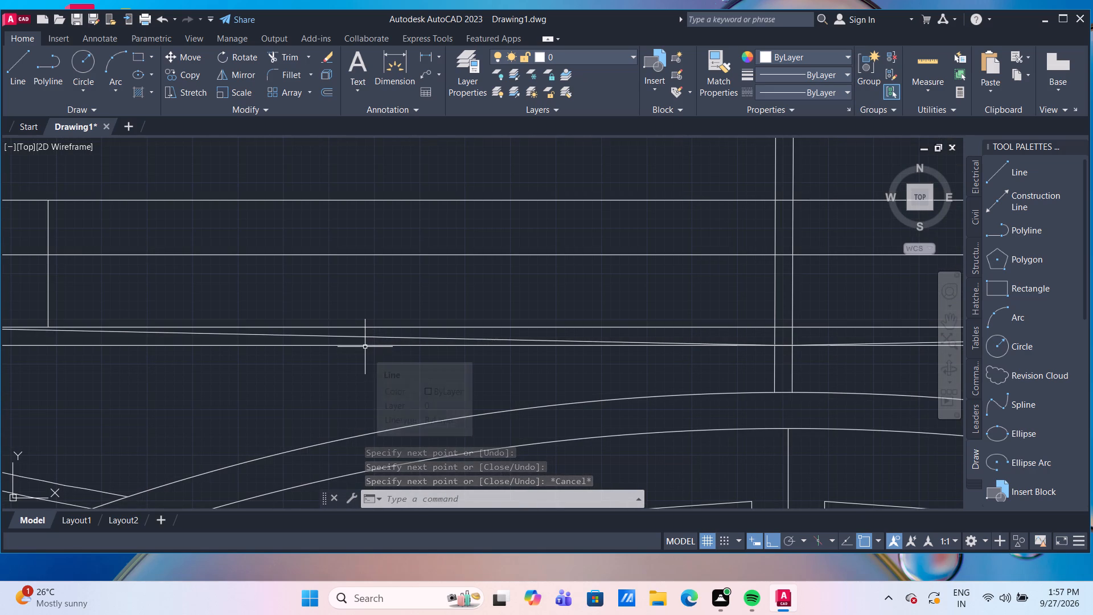
{"action": "left_click", "coordinate": [364, 346]}
{"action": "key", "text": "Delete"}
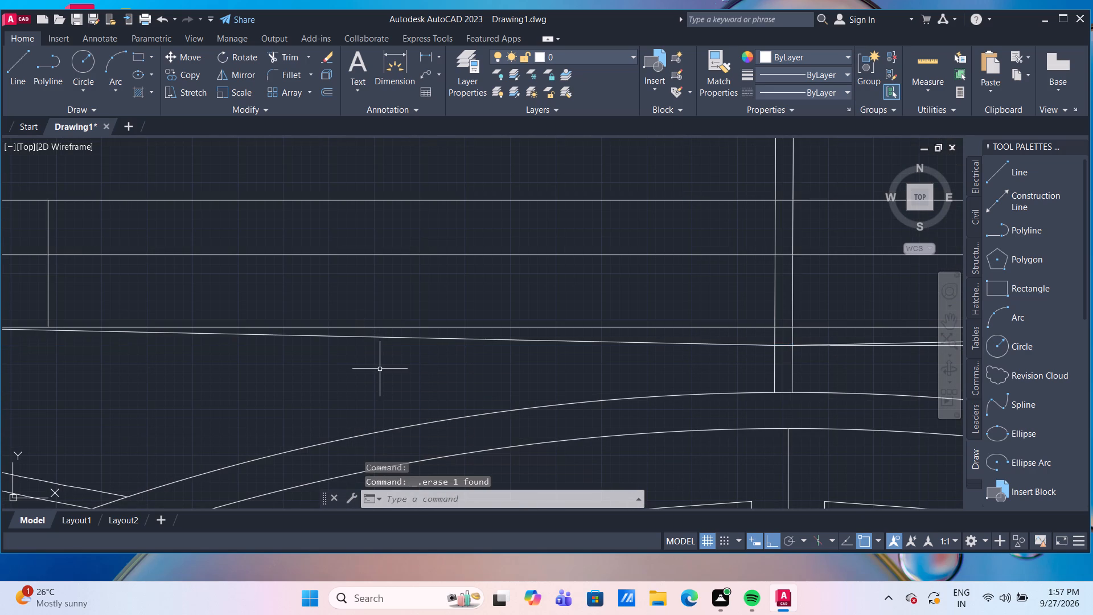
{"action": "scroll", "coordinate": [566, 368], "scroll_direction": "down", "scroll_amount": 3}
{"action": "scroll", "coordinate": [819, 377], "scroll_direction": "up", "scroll_amount": 3}
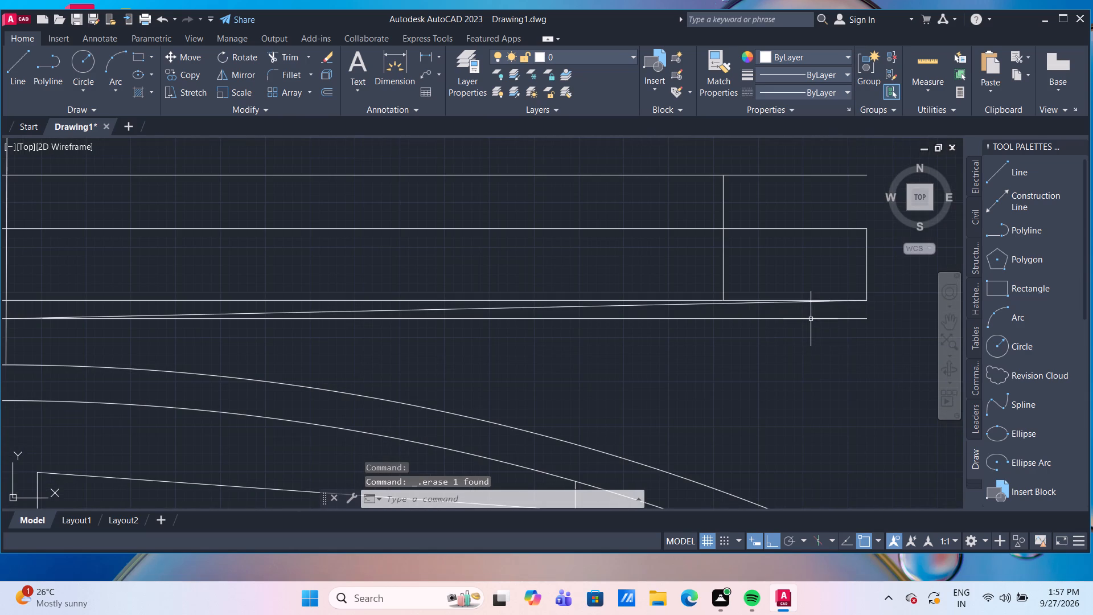
{"action": "left_click", "coordinate": [811, 319]}
{"action": "key", "text": "Delete"}
Delete both halves of the bridge bar's original straight bottom edge, keeping the sloped underside.
{"action": "scroll", "coordinate": [779, 345], "scroll_direction": "down", "scroll_amount": 1}
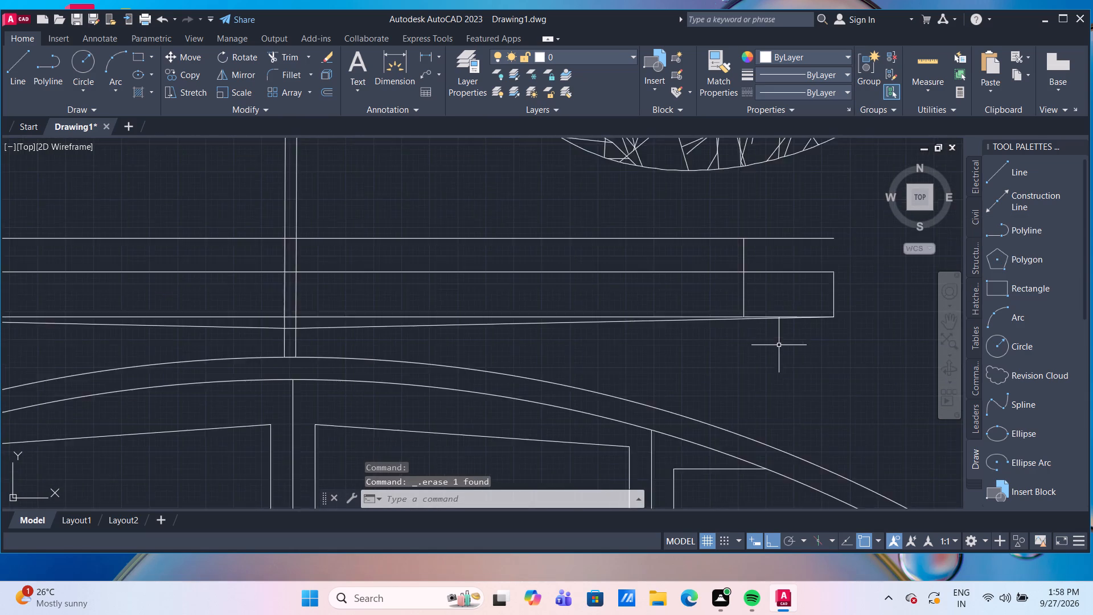
{"action": "scroll", "coordinate": [779, 345], "scroll_direction": "down", "scroll_amount": 1}
{"action": "scroll", "coordinate": [488, 313], "scroll_direction": "up", "scroll_amount": 2}
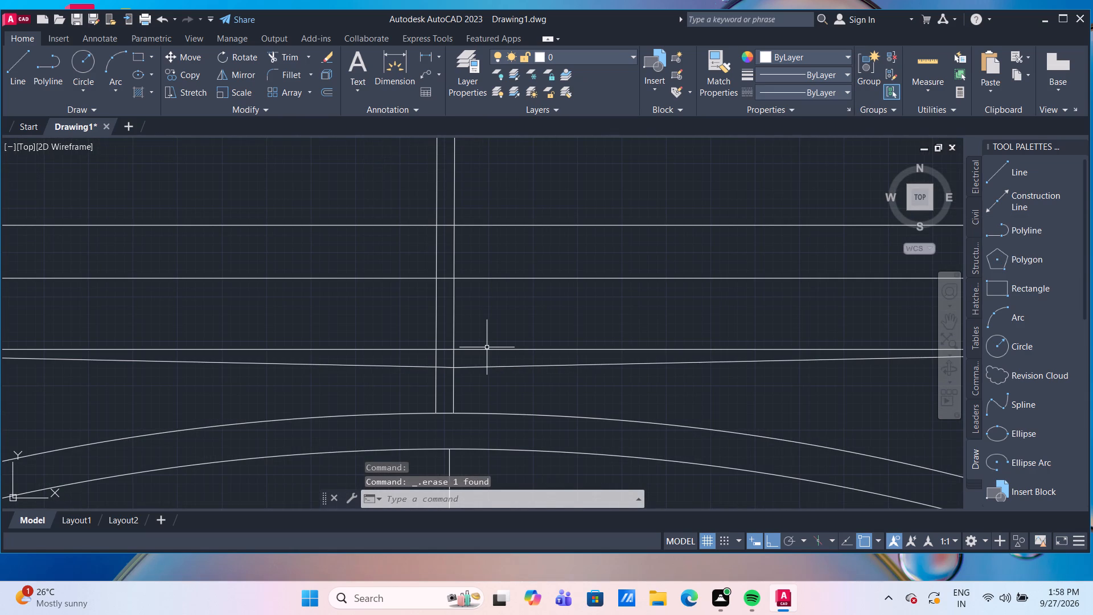
{"action": "left_click", "coordinate": [490, 349]}
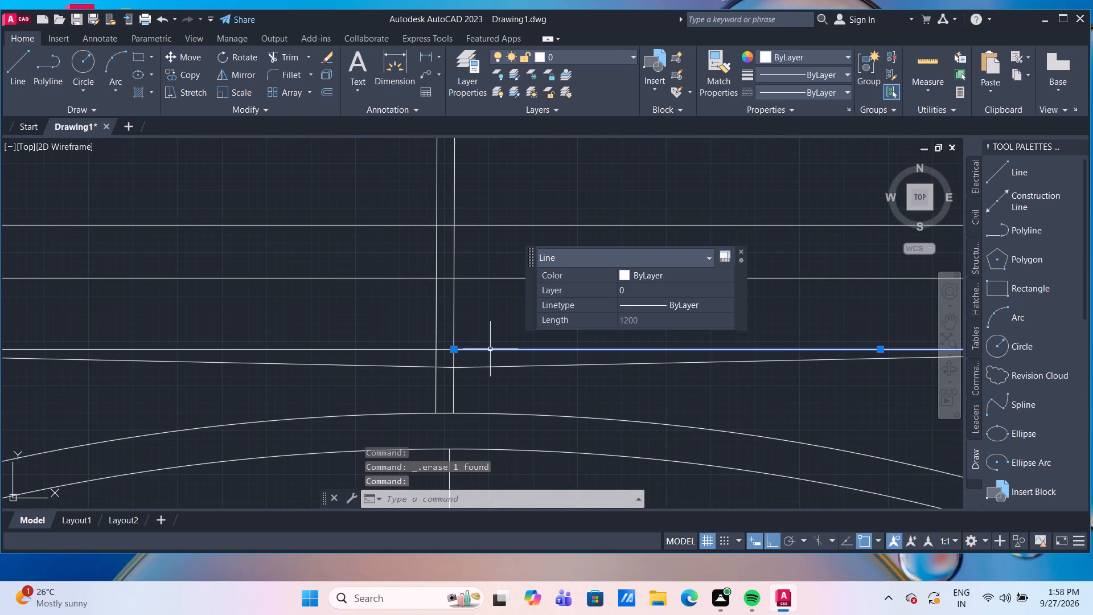
{"action": "key", "text": "Delete"}
{"action": "scroll", "coordinate": [465, 346], "scroll_direction": "up", "scroll_amount": 2}
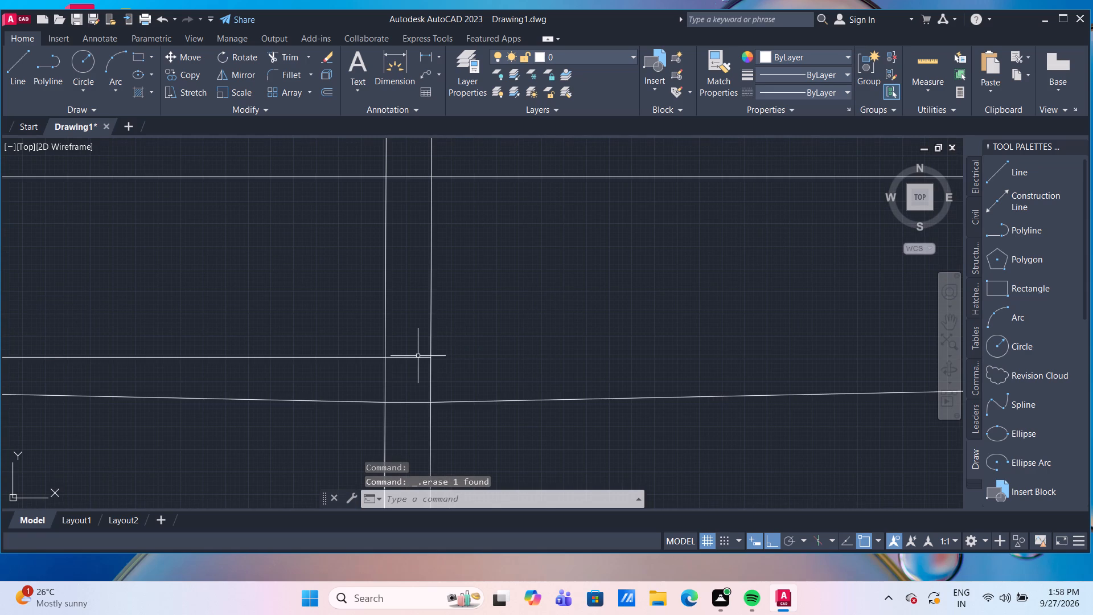
{"action": "left_click", "coordinate": [414, 359]}
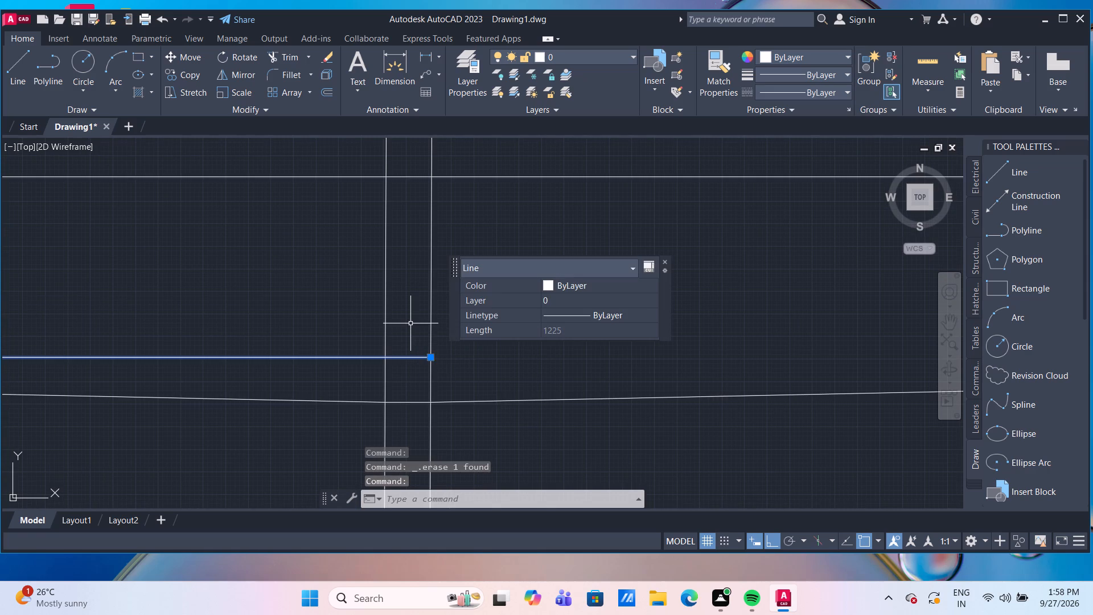
{"action": "key", "text": "Delete"}
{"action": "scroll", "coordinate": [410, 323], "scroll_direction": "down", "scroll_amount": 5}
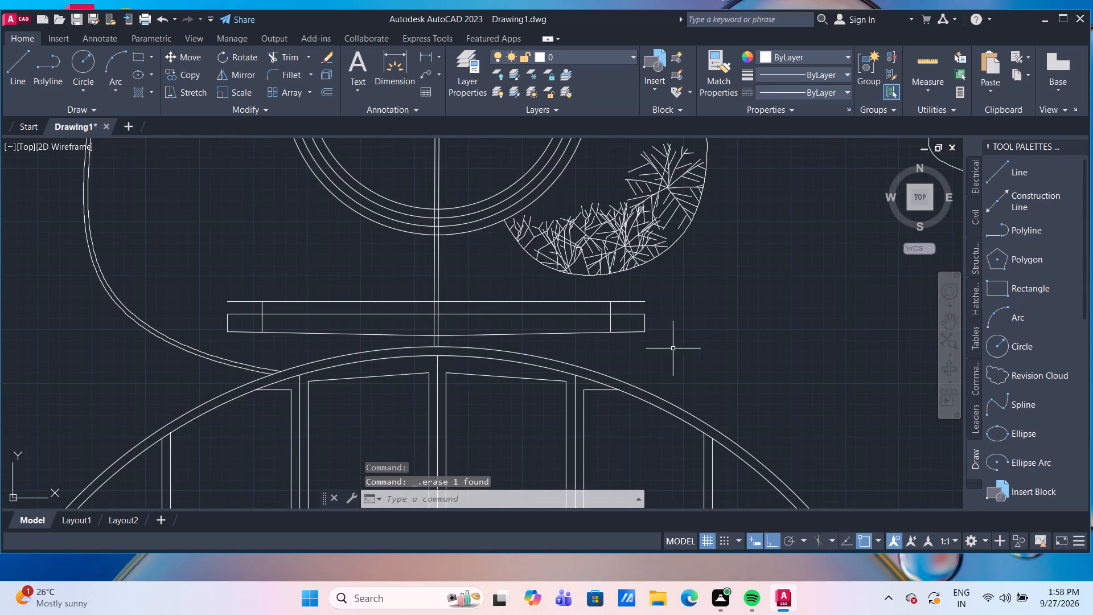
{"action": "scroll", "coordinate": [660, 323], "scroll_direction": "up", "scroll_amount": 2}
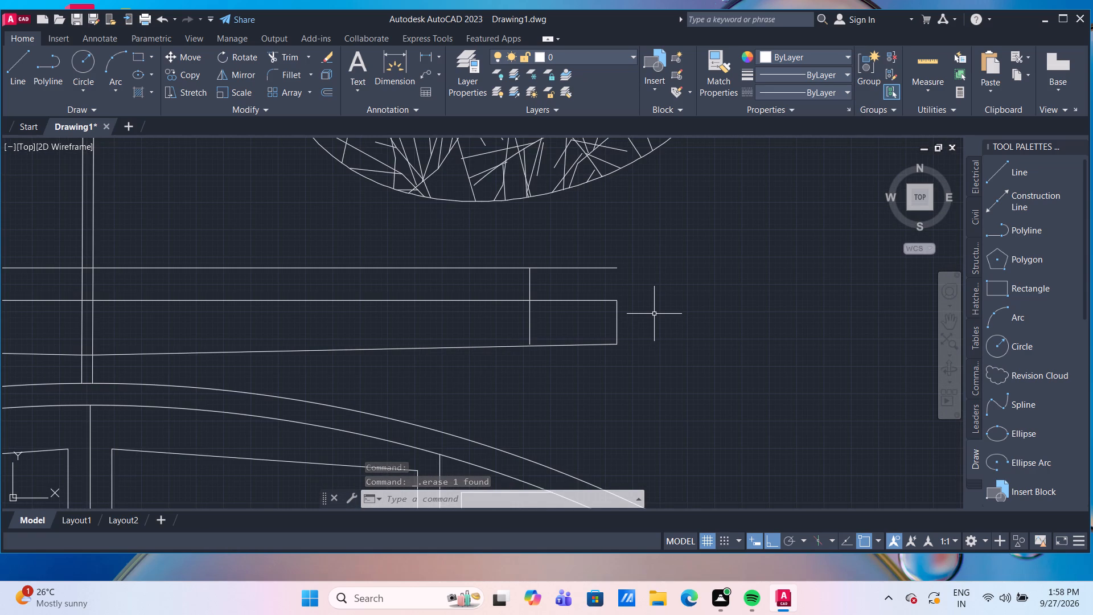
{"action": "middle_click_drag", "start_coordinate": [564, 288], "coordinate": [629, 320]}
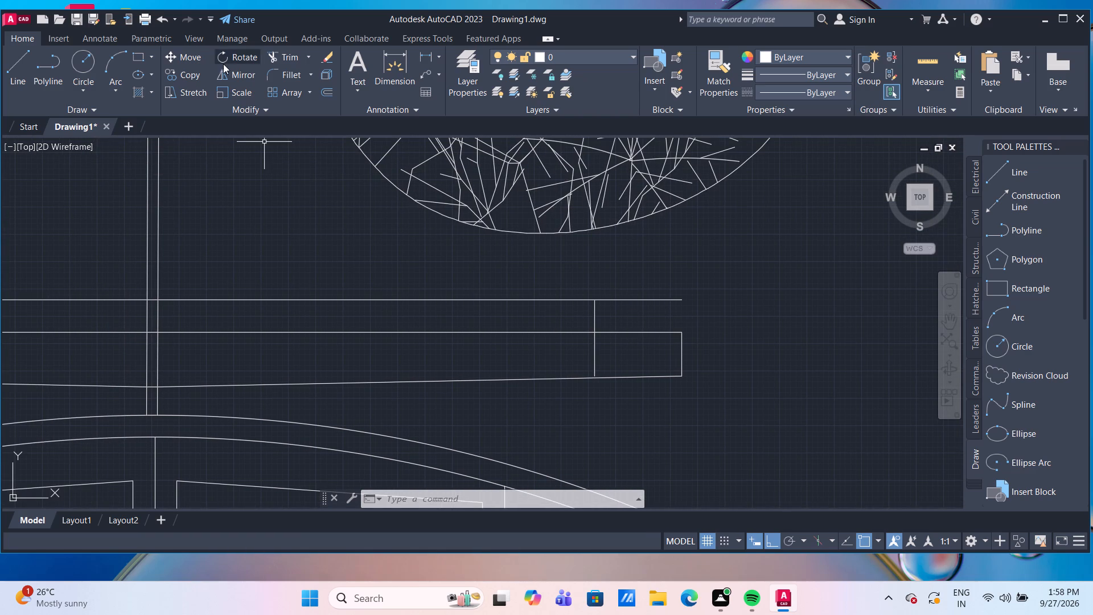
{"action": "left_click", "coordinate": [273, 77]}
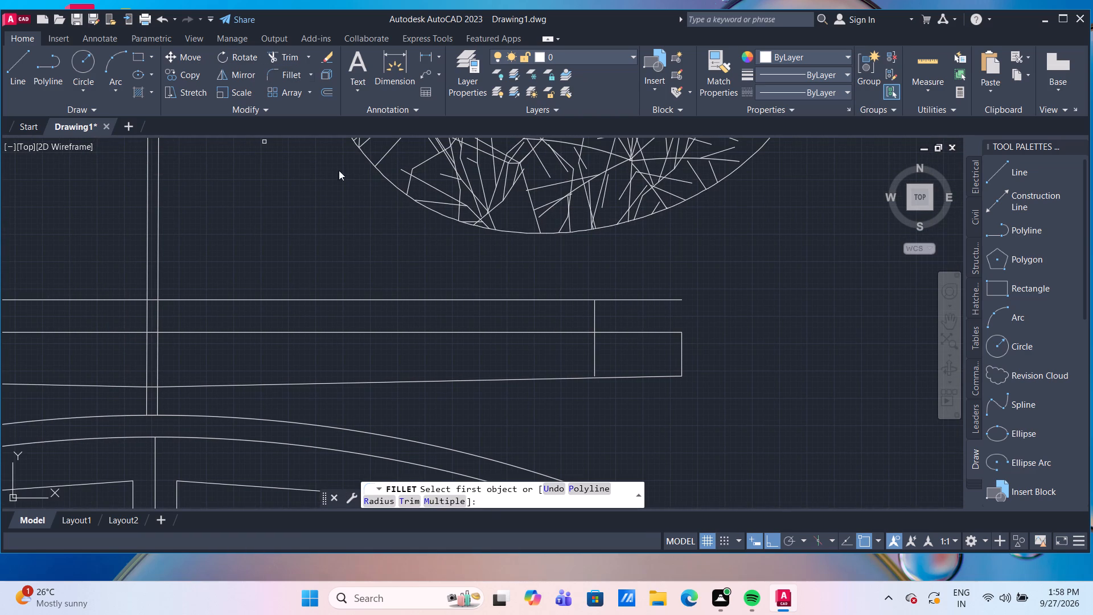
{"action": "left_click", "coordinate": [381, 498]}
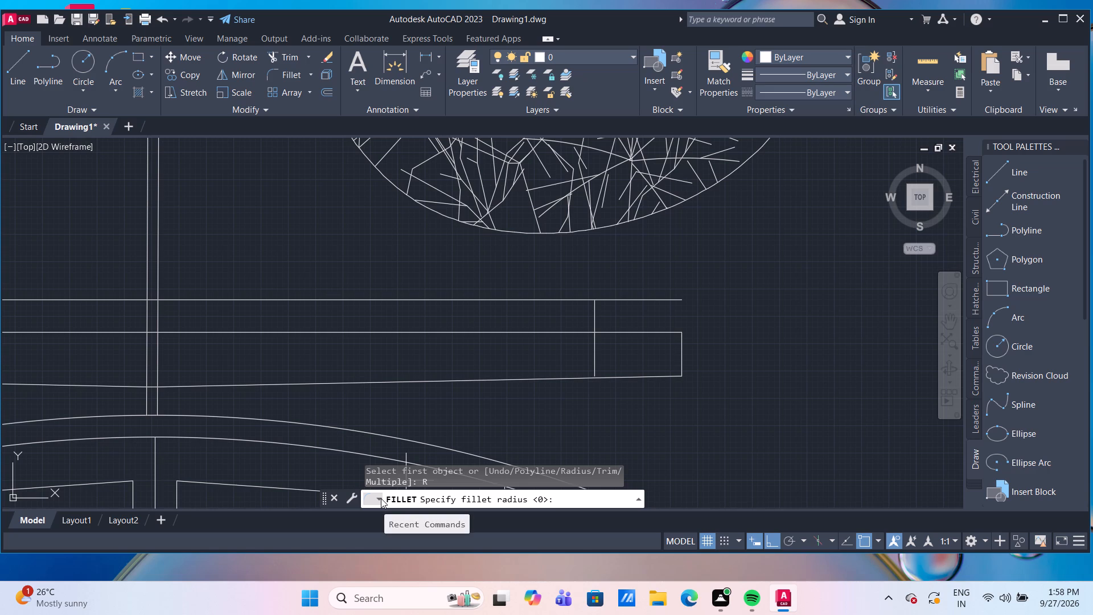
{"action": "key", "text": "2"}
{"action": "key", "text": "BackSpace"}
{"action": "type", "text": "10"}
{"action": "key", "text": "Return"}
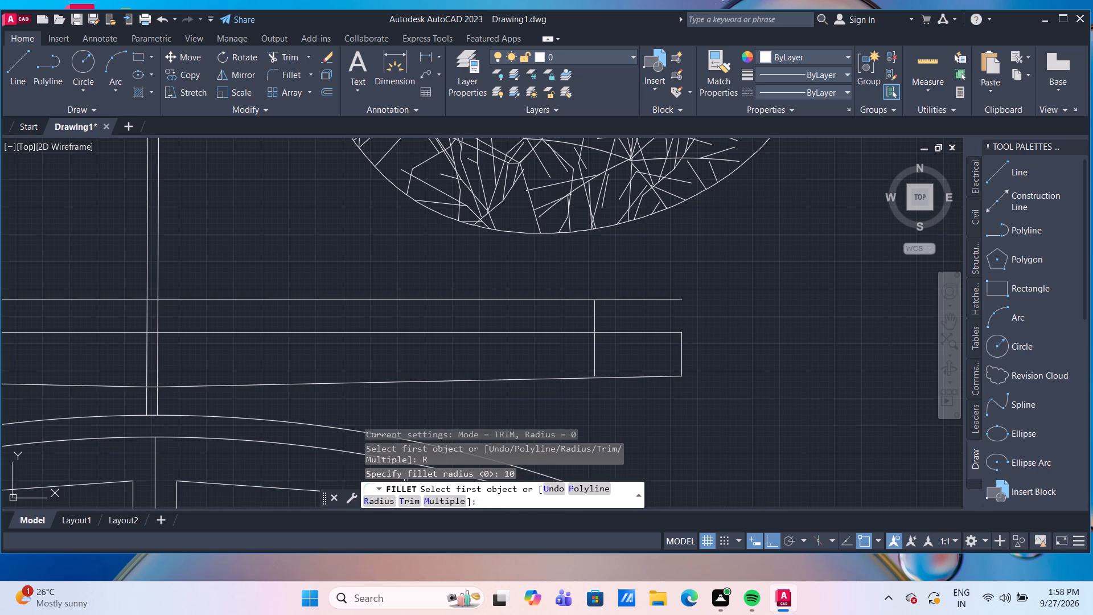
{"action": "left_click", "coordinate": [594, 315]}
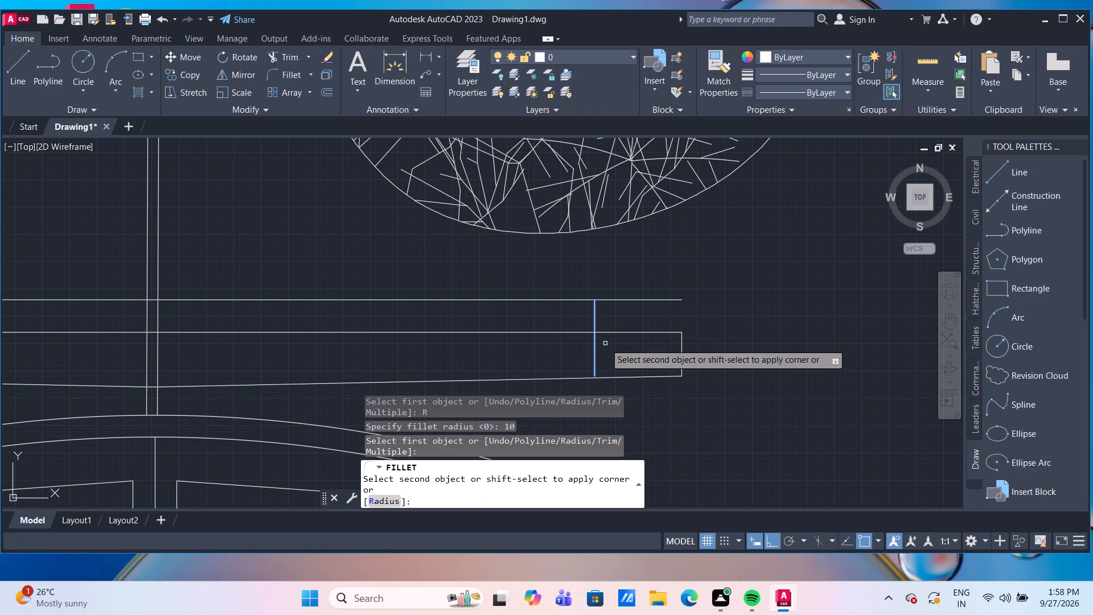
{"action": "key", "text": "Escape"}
Fillet the corner between the bridge's right inner vertical line and the upper offset line with radius 75.
{"action": "left_click", "coordinate": [290, 66]}
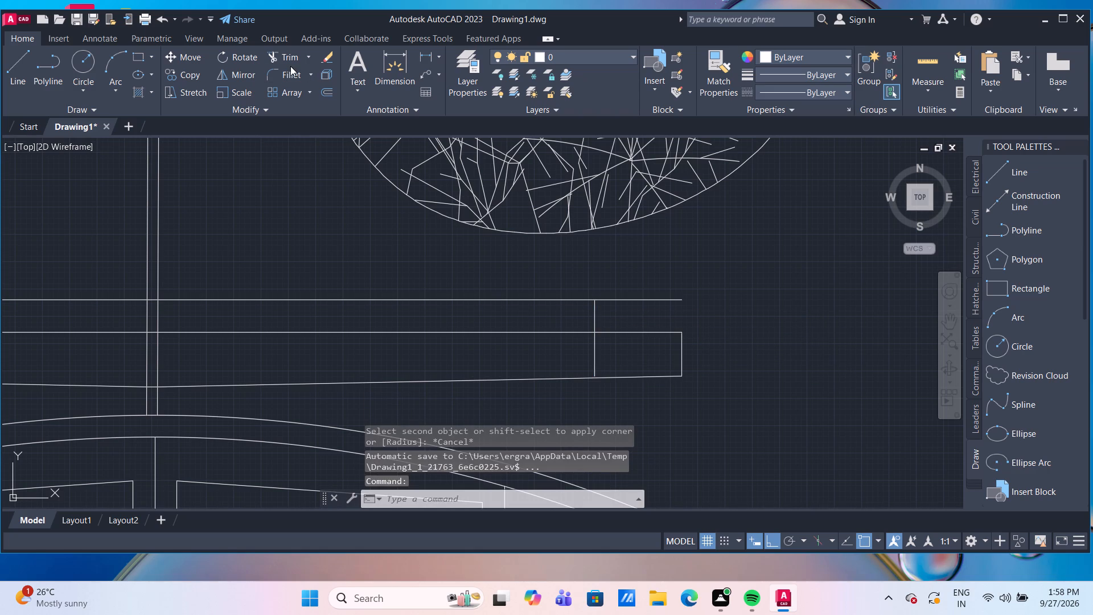
{"action": "left_click", "coordinate": [289, 76]}
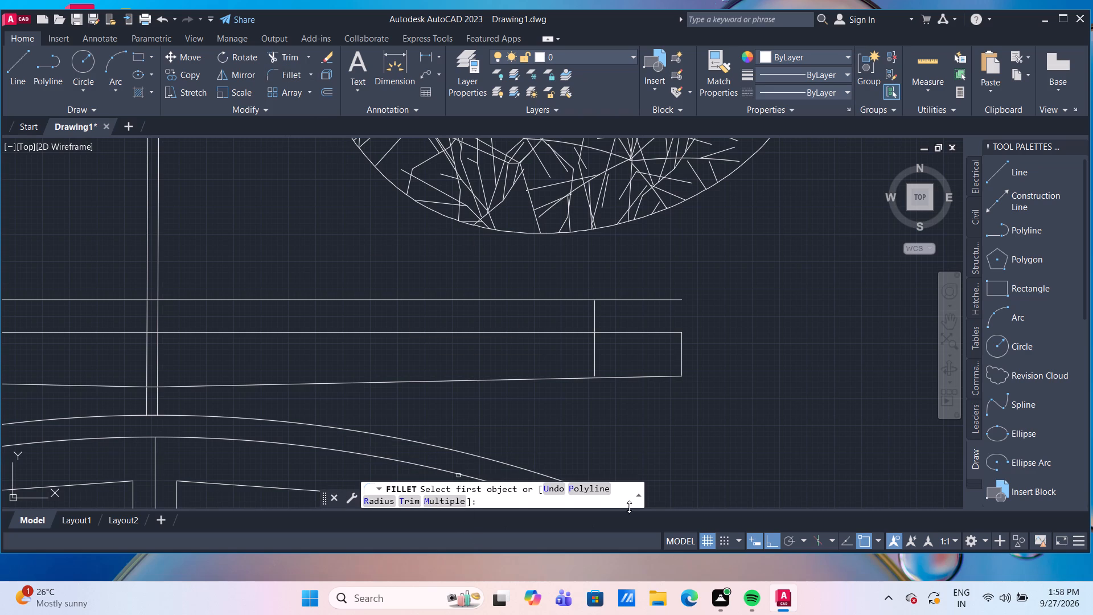
{"action": "left_click", "coordinate": [379, 498]}
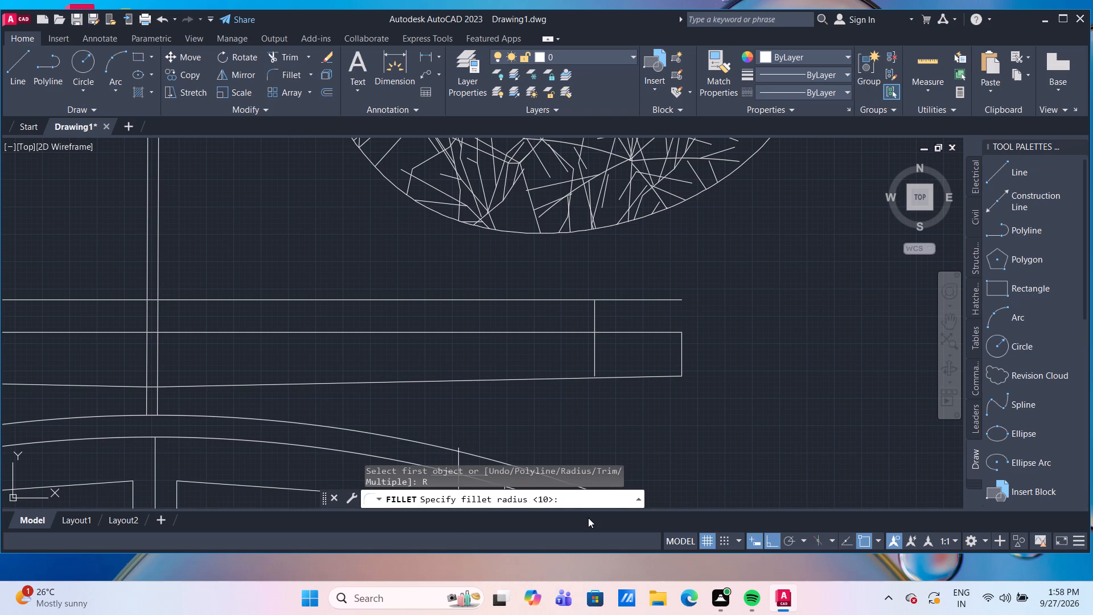
{"action": "type", "text": "25"}
{"action": "key", "text": "BackSpace"}
{"action": "key", "text": "BackSpace"}
{"action": "key", "text": "7"}
{"action": "key", "text": "5"}
{"action": "key", "text": "Return"}
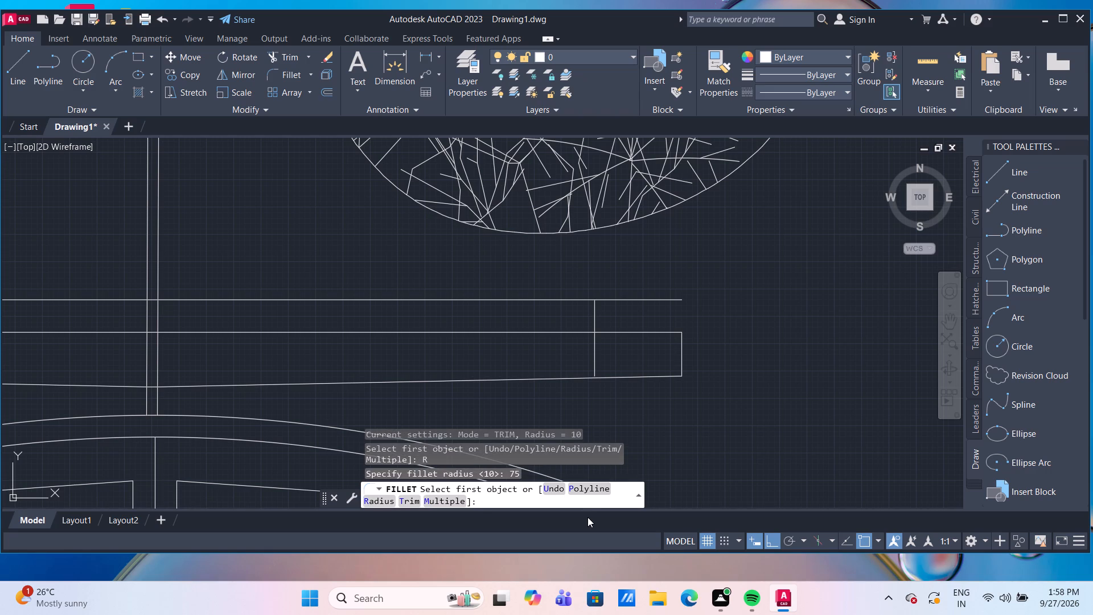
{"action": "left_click", "coordinate": [595, 318]}
{"action": "left_click", "coordinate": [566, 299]}
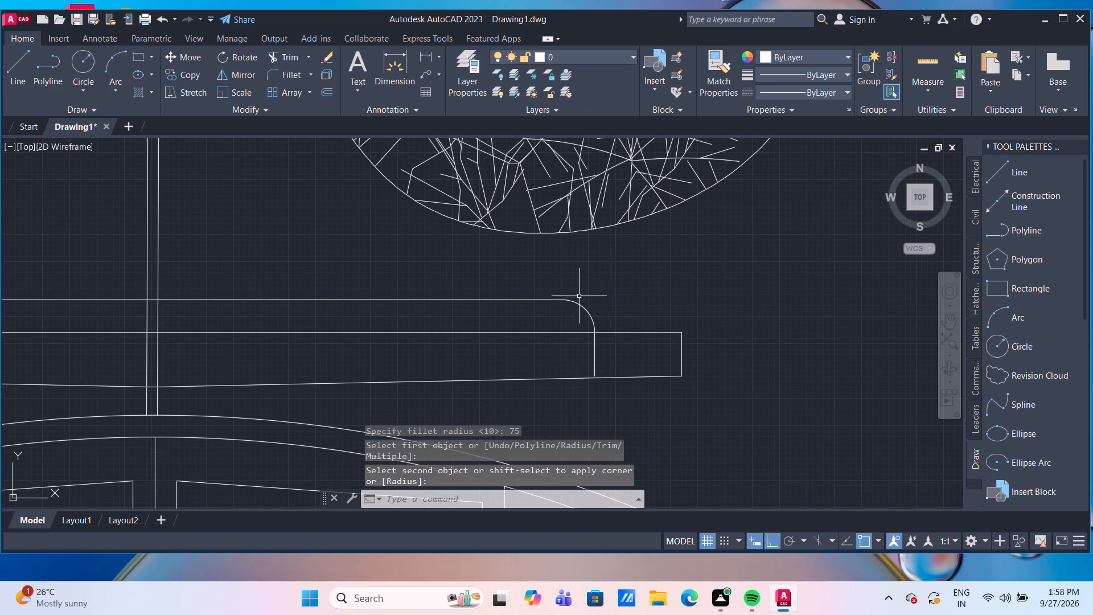
Fillet the corner between the bridge's left inner vertical line and the upper offset line with radius 75.
{"action": "scroll", "coordinate": [586, 347], "scroll_direction": "down", "scroll_amount": 2}
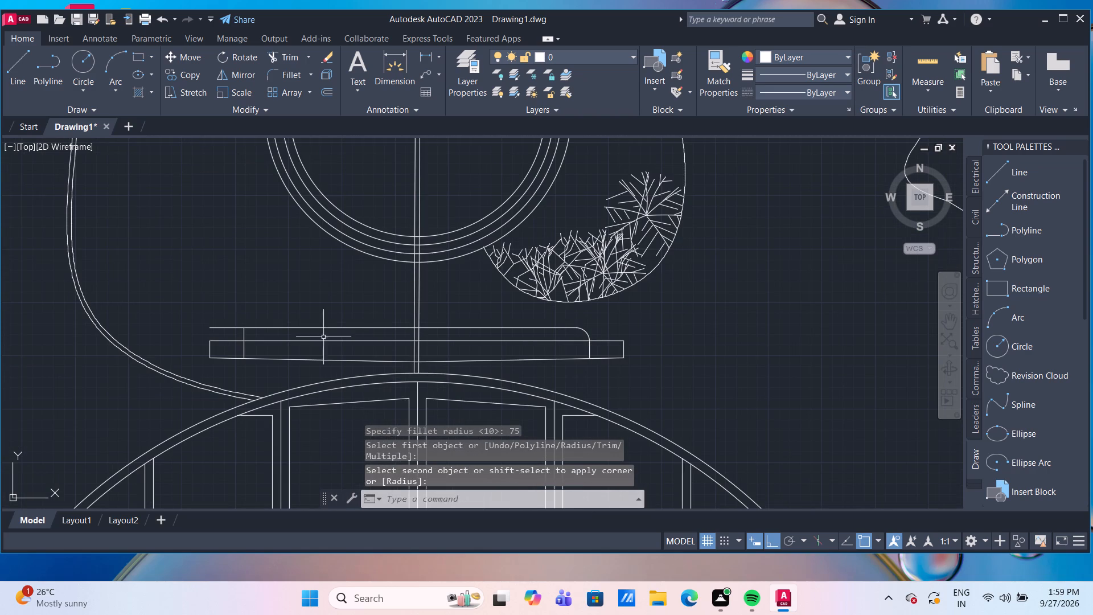
{"action": "scroll", "coordinate": [246, 375], "scroll_direction": "up", "scroll_amount": 1}
{"action": "scroll", "coordinate": [261, 310], "scroll_direction": "up", "scroll_amount": 1}
{"action": "middle_click_drag", "start_coordinate": [261, 310], "coordinate": [397, 322]}
{"action": "scroll", "coordinate": [328, 321], "scroll_direction": "up", "scroll_amount": 1}
{"action": "left_click", "coordinate": [292, 73]}
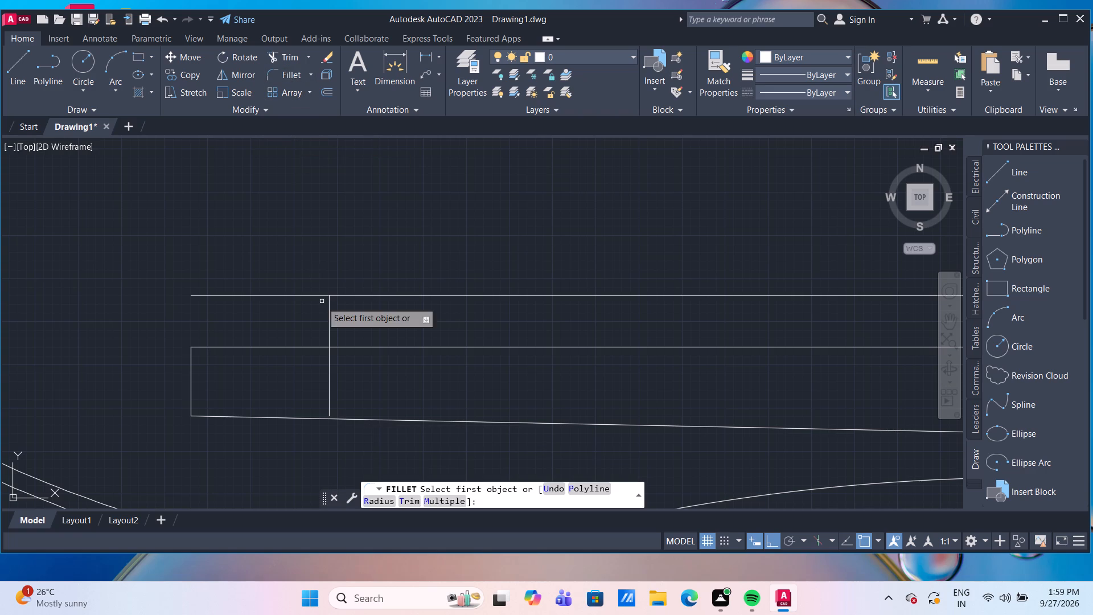
{"action": "left_click", "coordinate": [328, 310]}
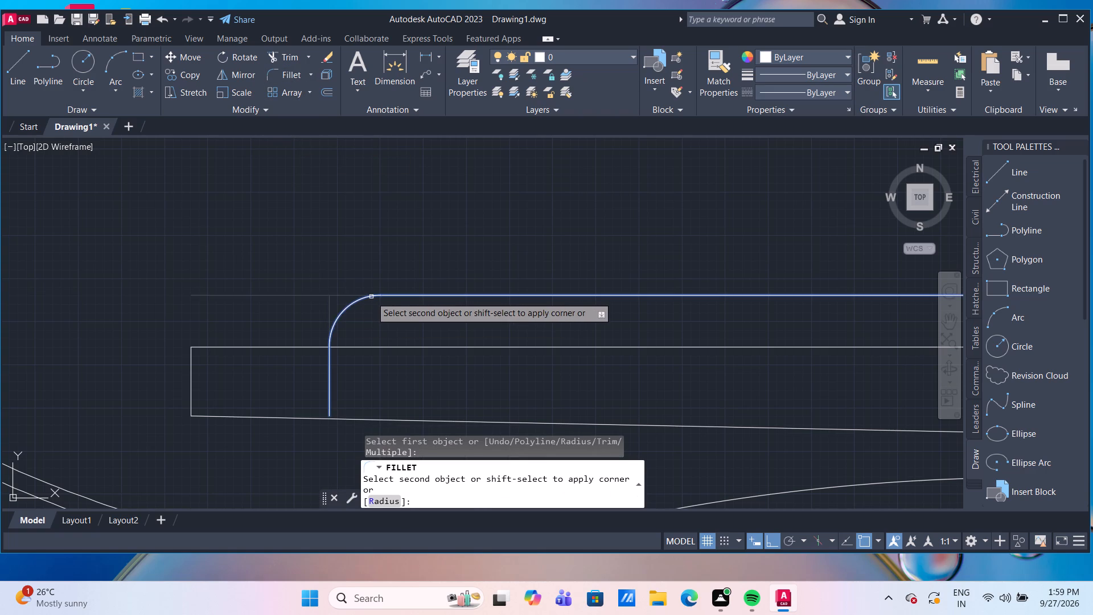
{"action": "left_click", "coordinate": [371, 297]}
{"action": "key", "text": "Escape"}
{"action": "scroll", "coordinate": [377, 363], "scroll_direction": "down", "scroll_amount": 3}
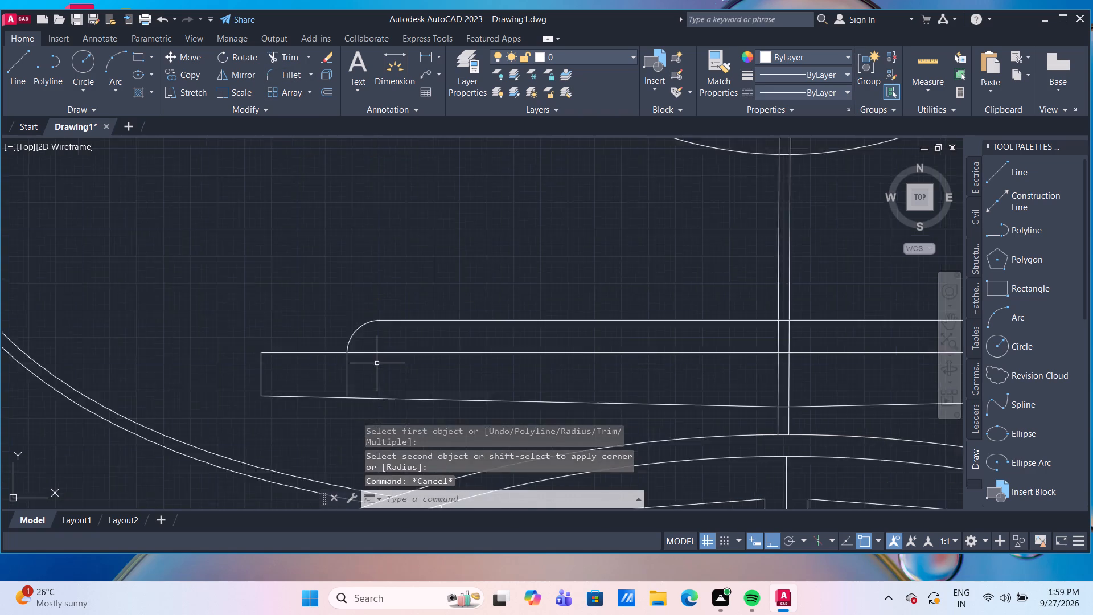
Trim the inner vertical lines below both fillets and the bar's top edge between them to form one stepped bridge outline.
{"action": "scroll", "coordinate": [332, 352], "scroll_direction": "up", "scroll_amount": 1}
{"action": "scroll", "coordinate": [462, 366], "scroll_direction": "up", "scroll_amount": 1}
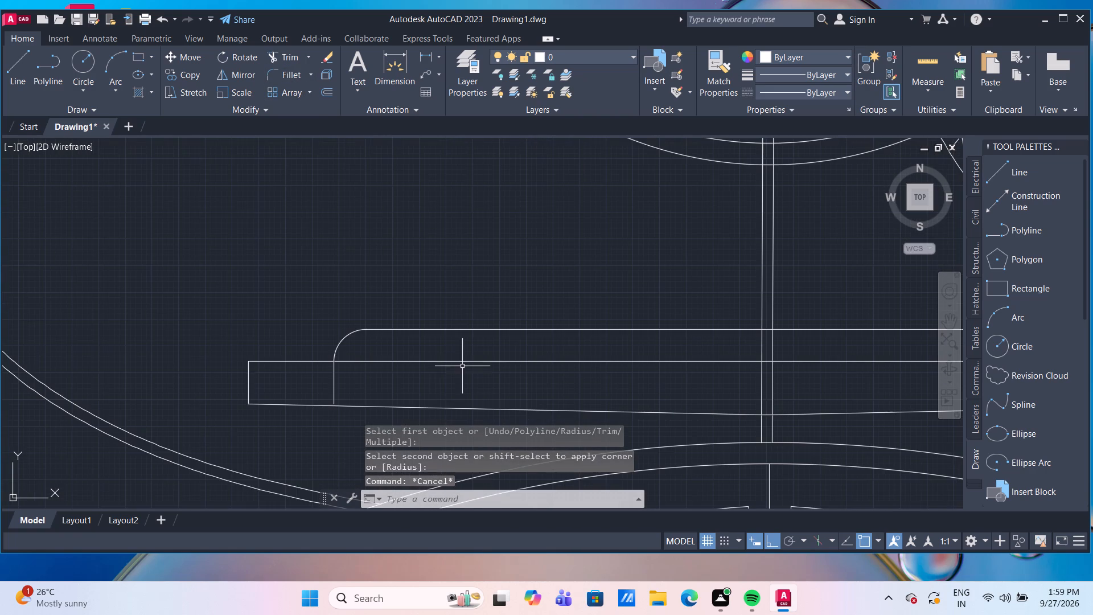
{"action": "middle_click_drag", "start_coordinate": [461, 375], "coordinate": [366, 346]}
{"action": "scroll", "coordinate": [365, 354], "scroll_direction": "down", "scroll_amount": 2}
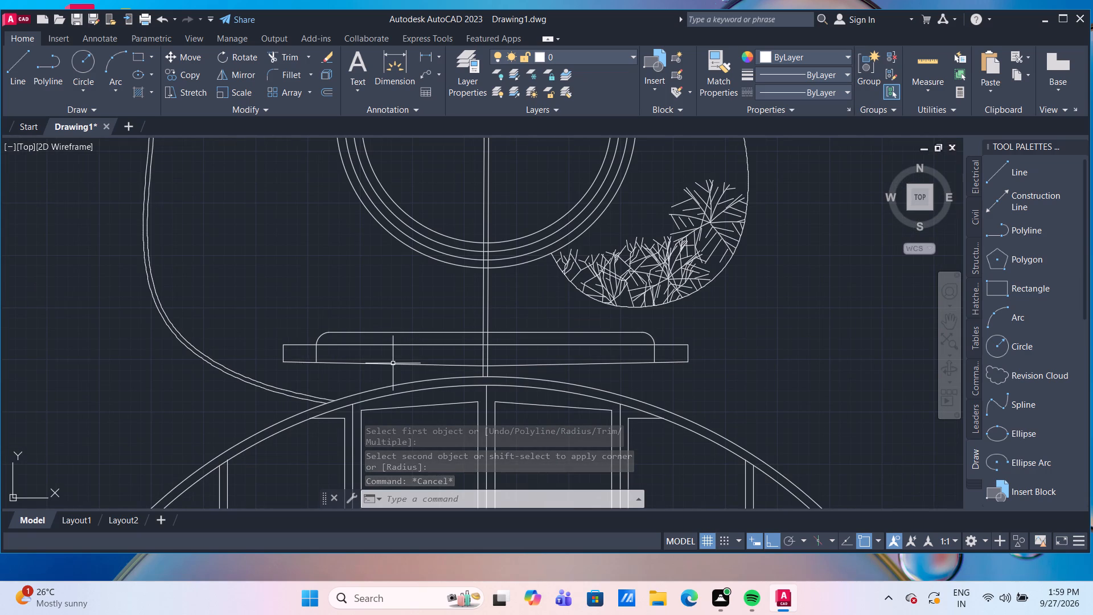
{"action": "type", "text": "TR"}
{"action": "key", "text": "Return"}
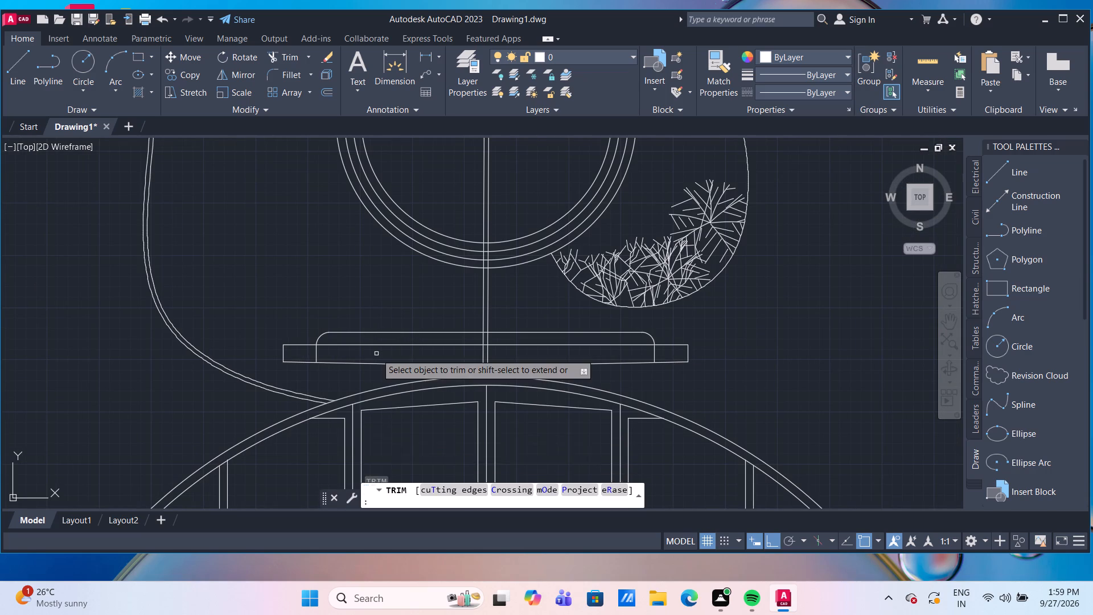
{"action": "left_click", "coordinate": [315, 352]}
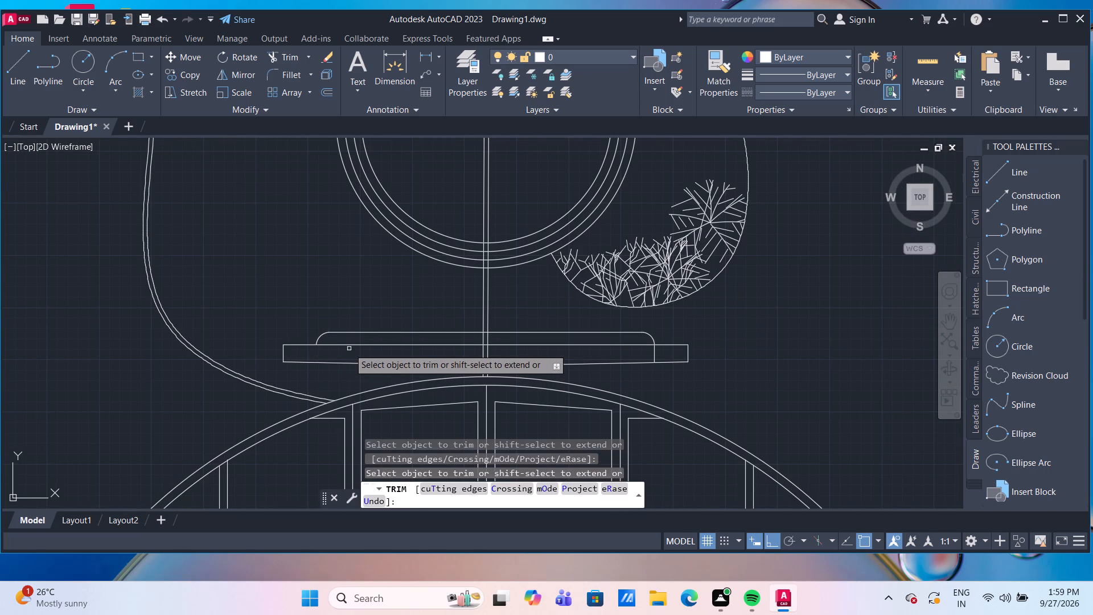
{"action": "left_click", "coordinate": [350, 346]}
{"action": "scroll", "coordinate": [534, 366], "scroll_direction": "up", "scroll_amount": 2}
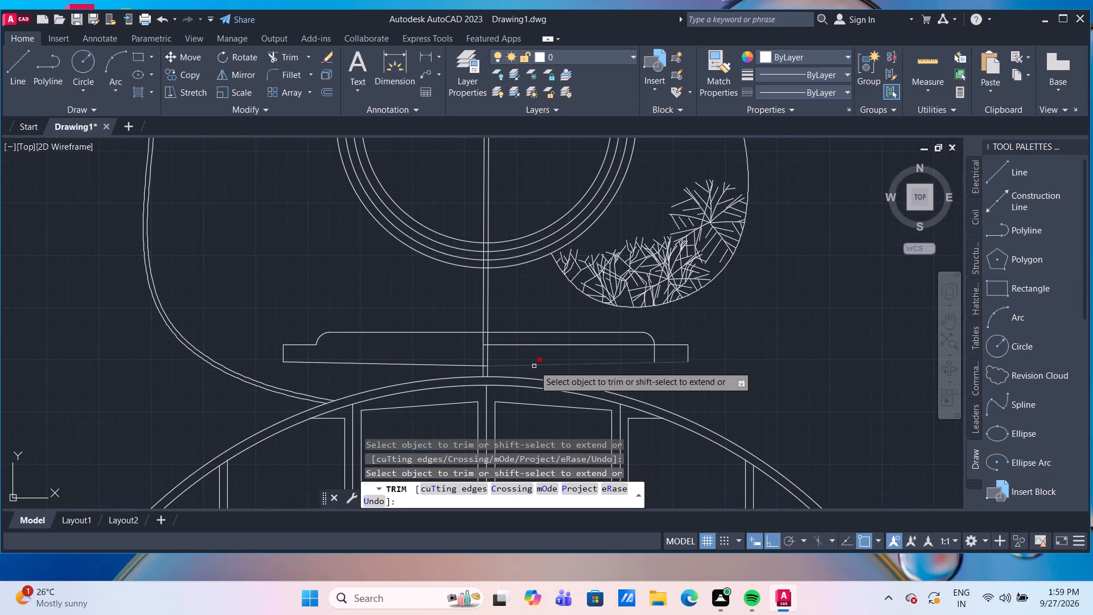
{"action": "left_click", "coordinate": [520, 317]}
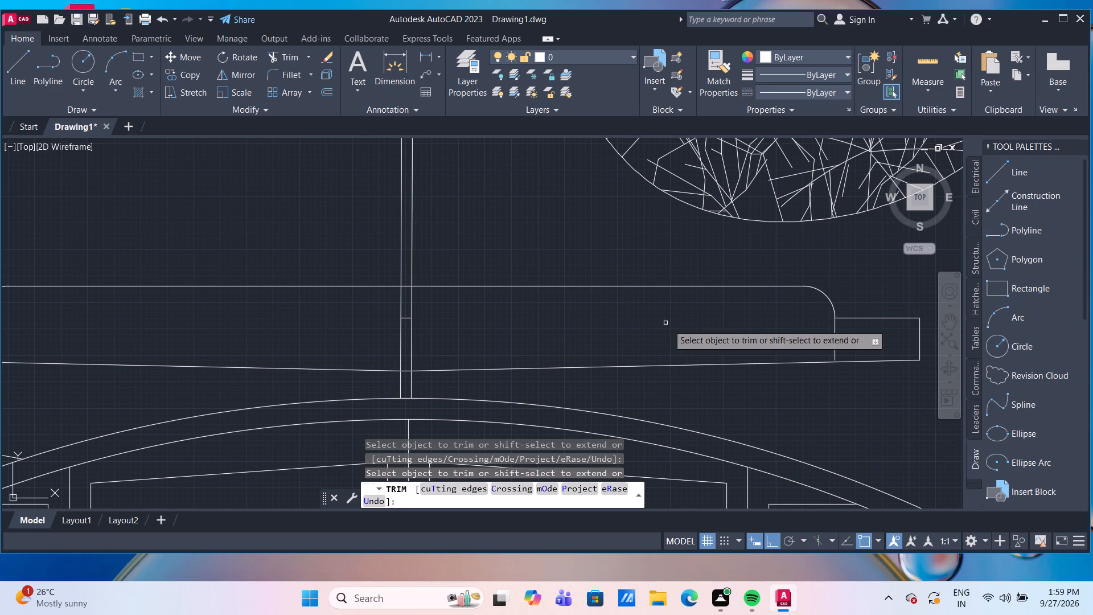
{"action": "left_click", "coordinate": [832, 333]}
{"action": "left_click", "coordinate": [845, 337]}
{"action": "scroll", "coordinate": [841, 334], "scroll_direction": "down", "scroll_amount": 2}
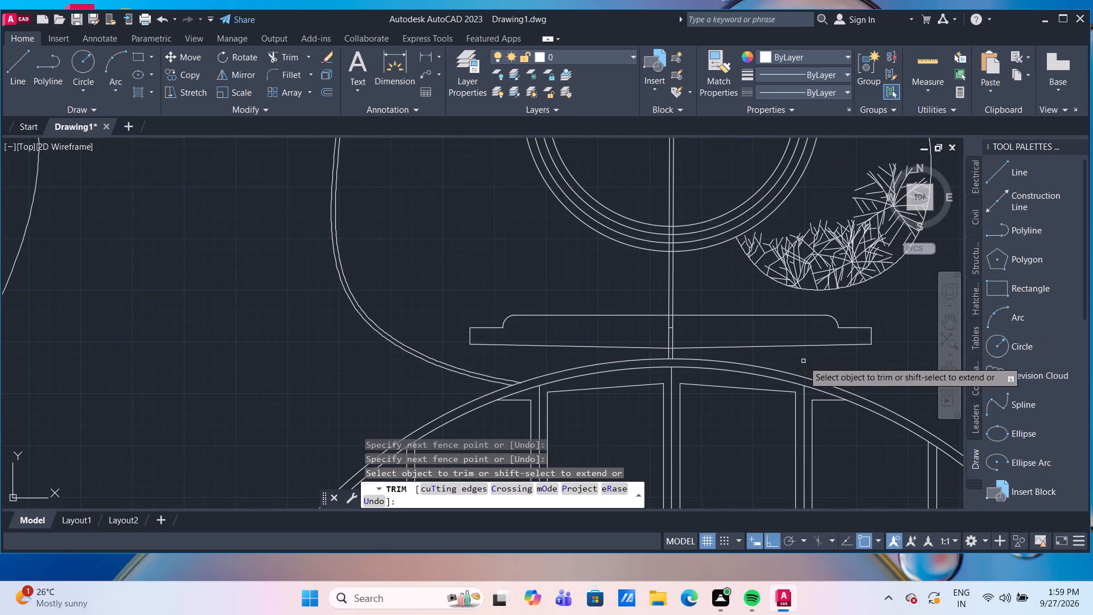
Trim the leftover short horizontal segment between the two centre string lines inside the bridge.
{"action": "middle_click_drag", "start_coordinate": [851, 366], "coordinate": [716, 335]}
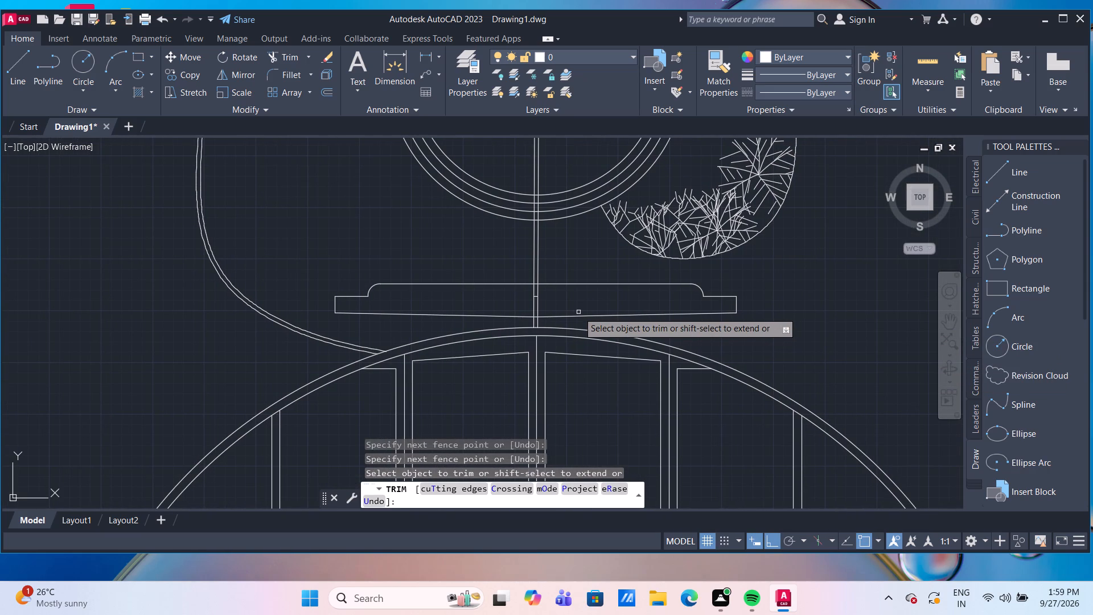
{"action": "scroll", "coordinate": [564, 298], "scroll_direction": "up", "scroll_amount": 2}
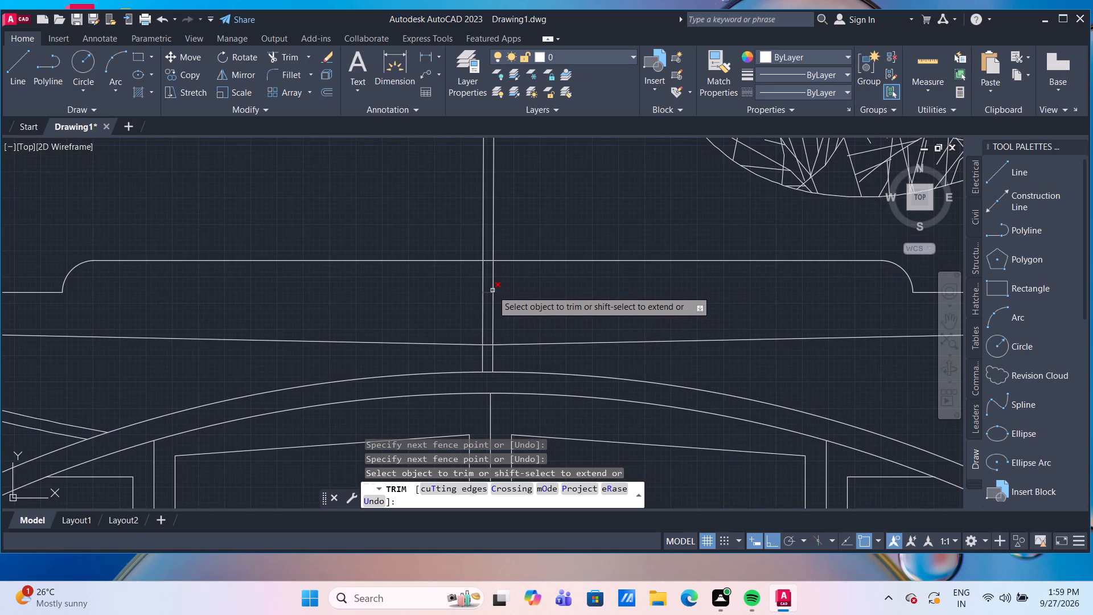
{"action": "left_click", "coordinate": [490, 290]}
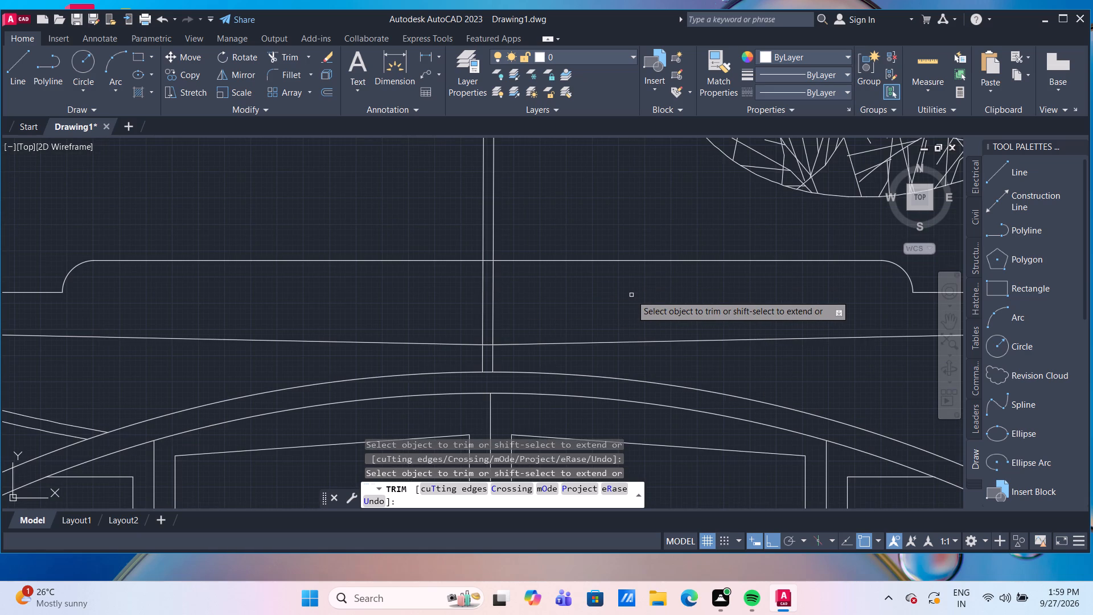
{"action": "key", "text": "Escape"}
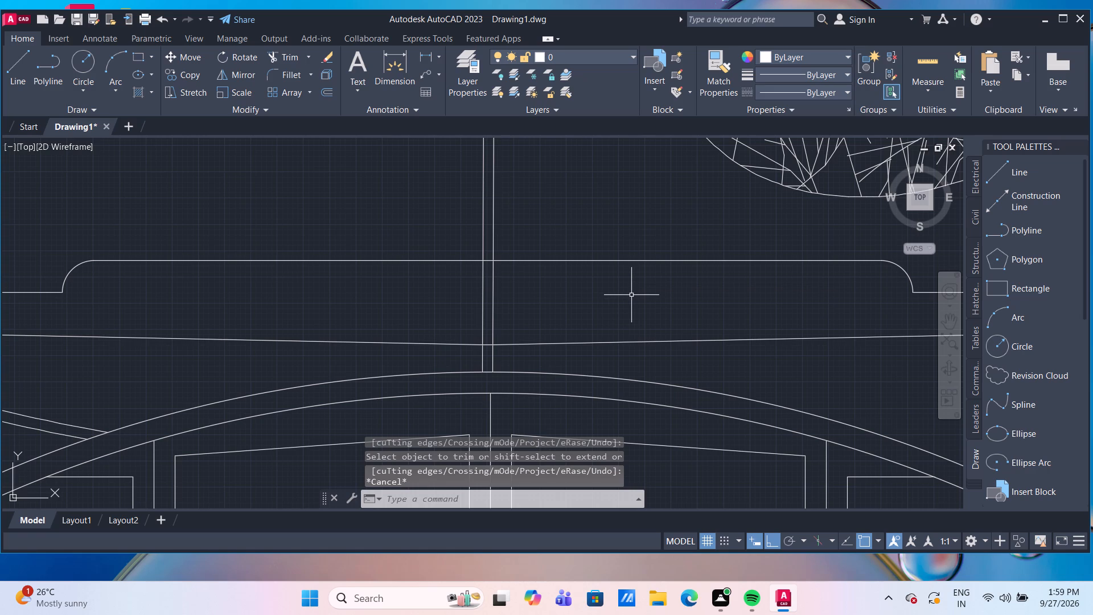
Extend the string lines from the fretboard's lower end through the upper sound hole rings, carrying the pairs beside the centre string across the hole.
{"action": "scroll", "coordinate": [632, 295], "scroll_direction": "down", "scroll_amount": 7}
{"action": "scroll", "coordinate": [644, 209], "scroll_direction": "up", "scroll_amount": 3}
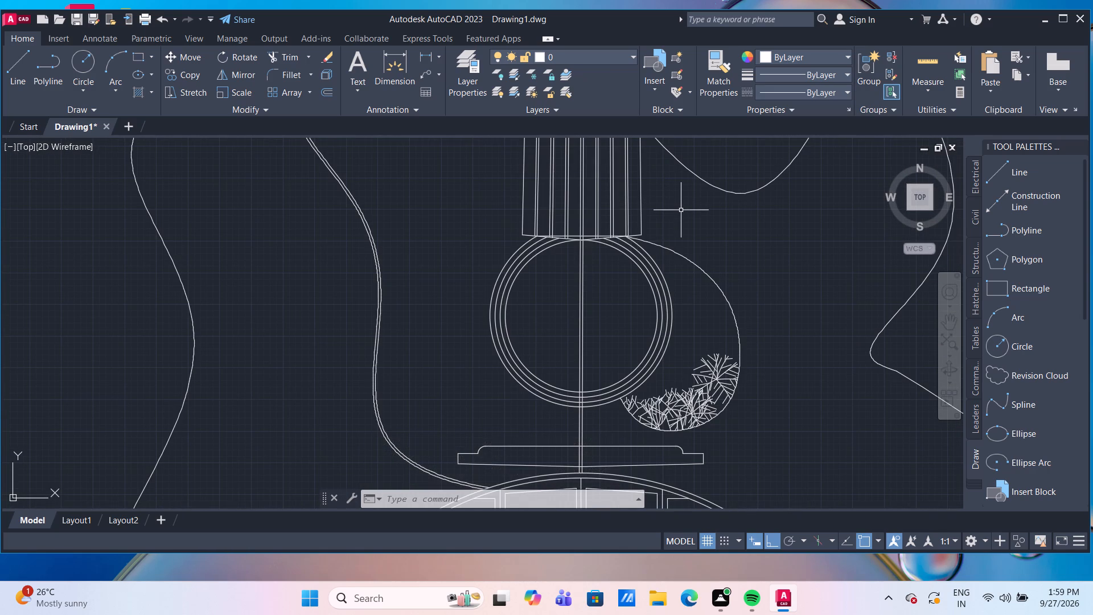
{"action": "scroll", "coordinate": [667, 202], "scroll_direction": "up", "scroll_amount": 1}
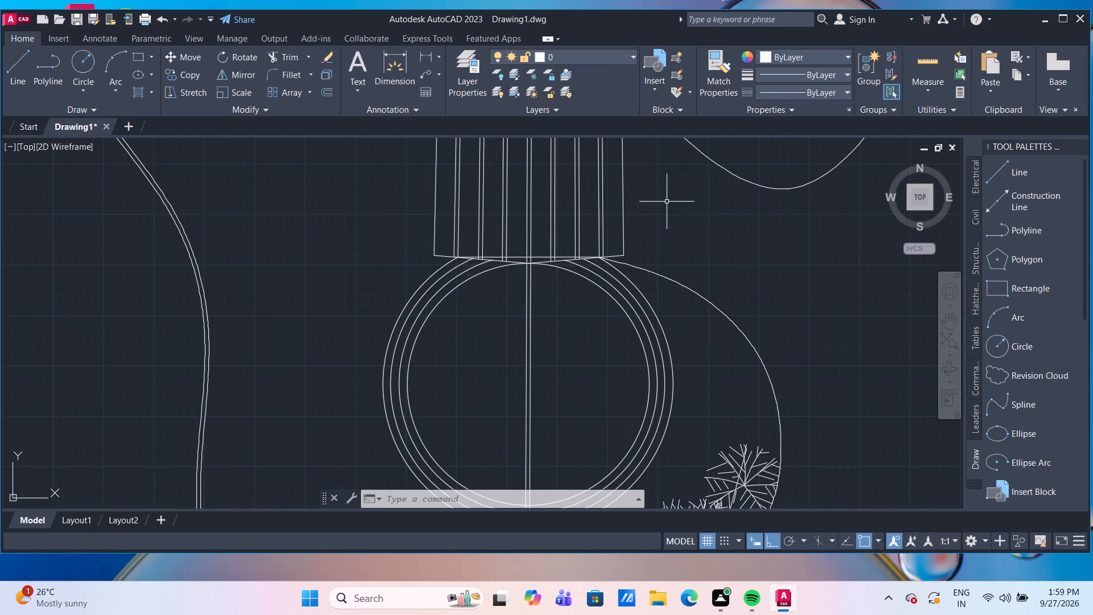
{"action": "type", "text": "EX"}
{"action": "key", "text": "Return"}
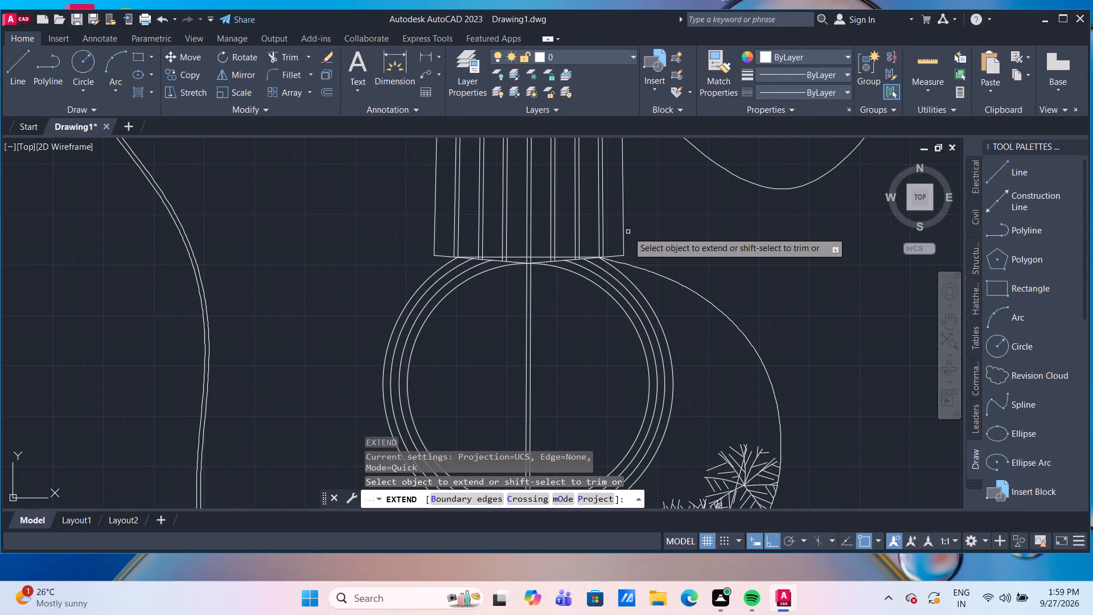
{"action": "left_click", "coordinate": [614, 231]}
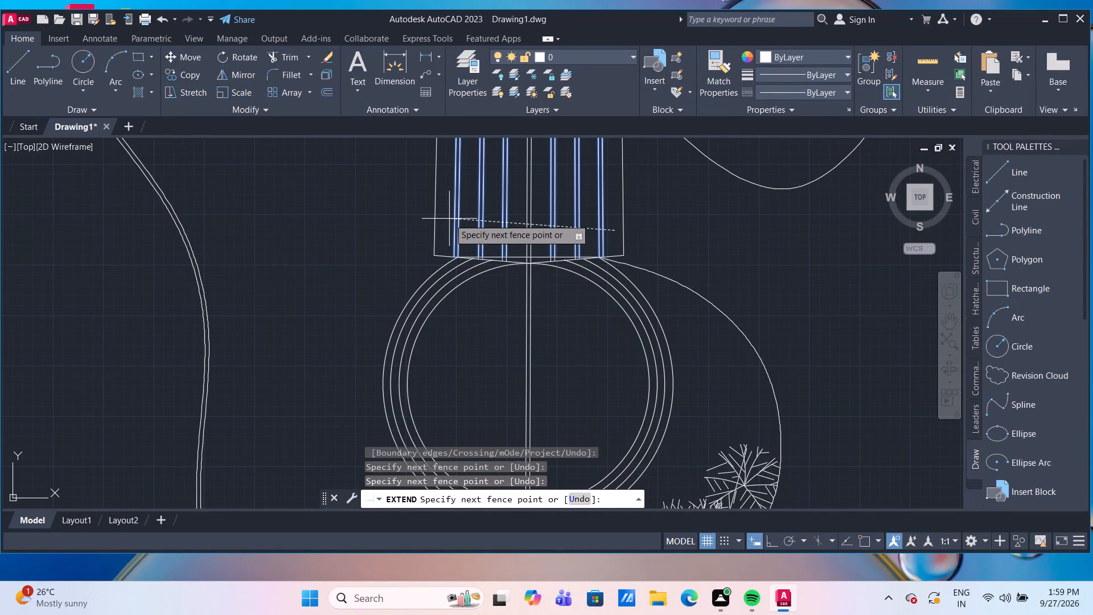
{"action": "left_click", "coordinate": [449, 219]}
{"action": "left_click", "coordinate": [449, 233]}
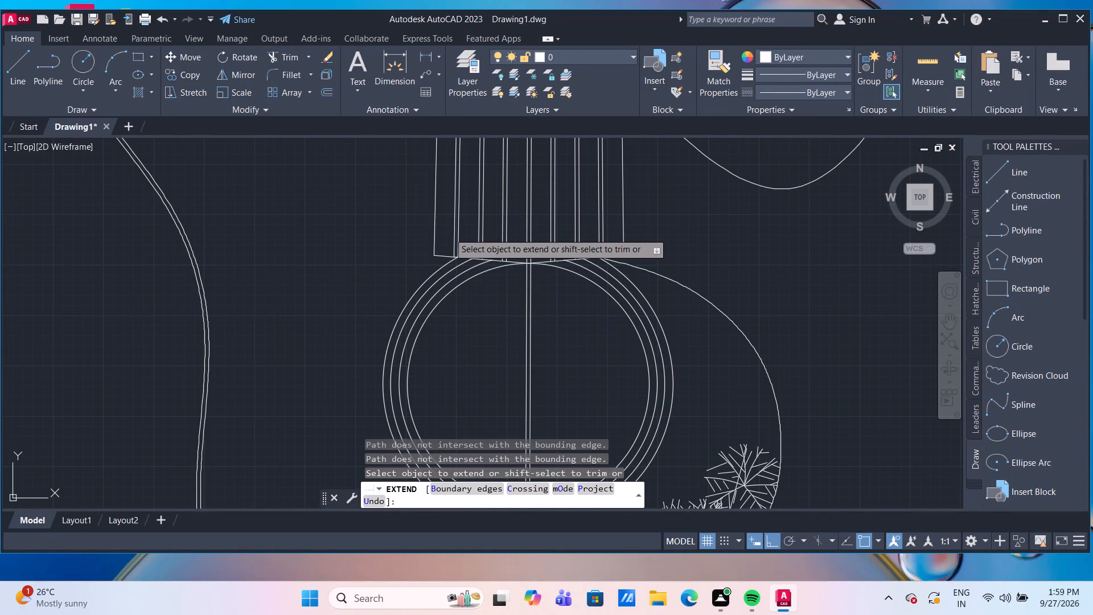
{"action": "left_click", "coordinate": [615, 233]}
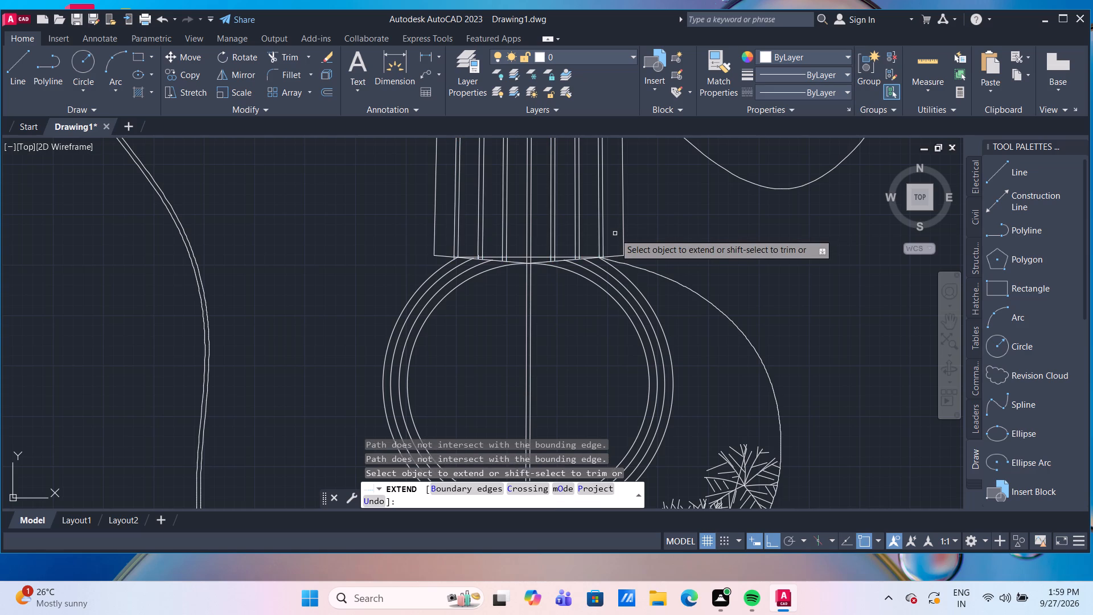
{"action": "left_click", "coordinate": [615, 233]}
{"action": "left_click", "coordinate": [615, 235]}
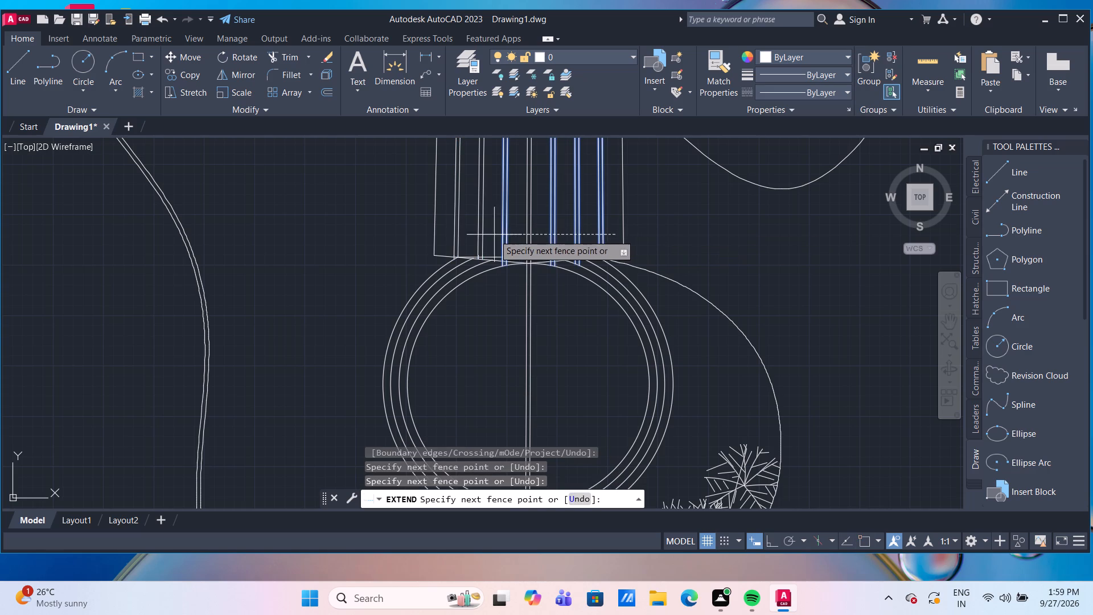
{"action": "left_click", "coordinate": [448, 232]}
{"action": "left_click", "coordinate": [448, 232]}
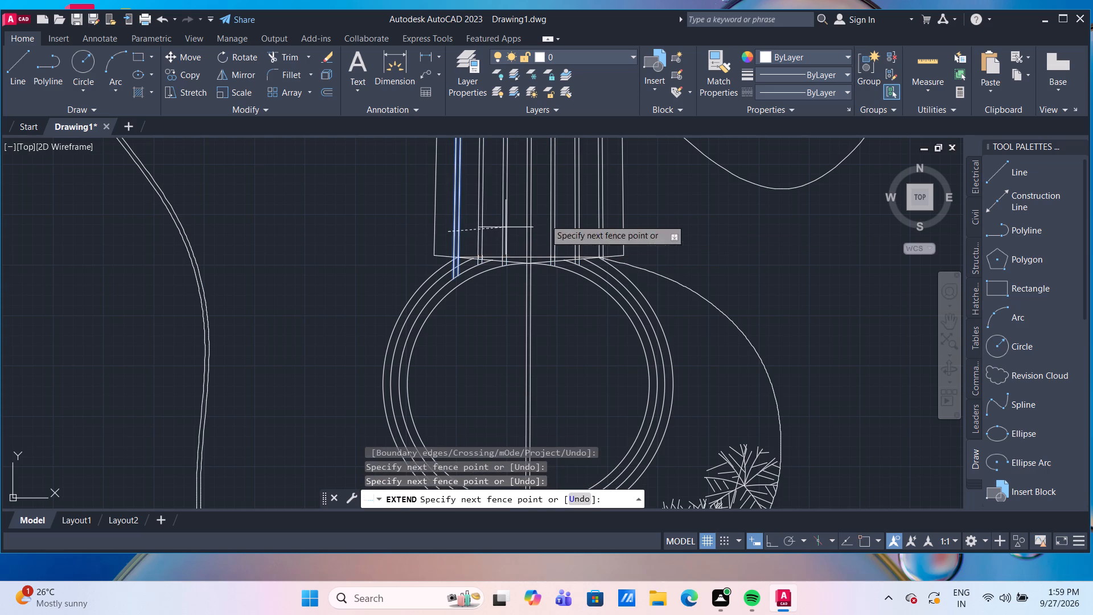
{"action": "left_click", "coordinate": [611, 231]}
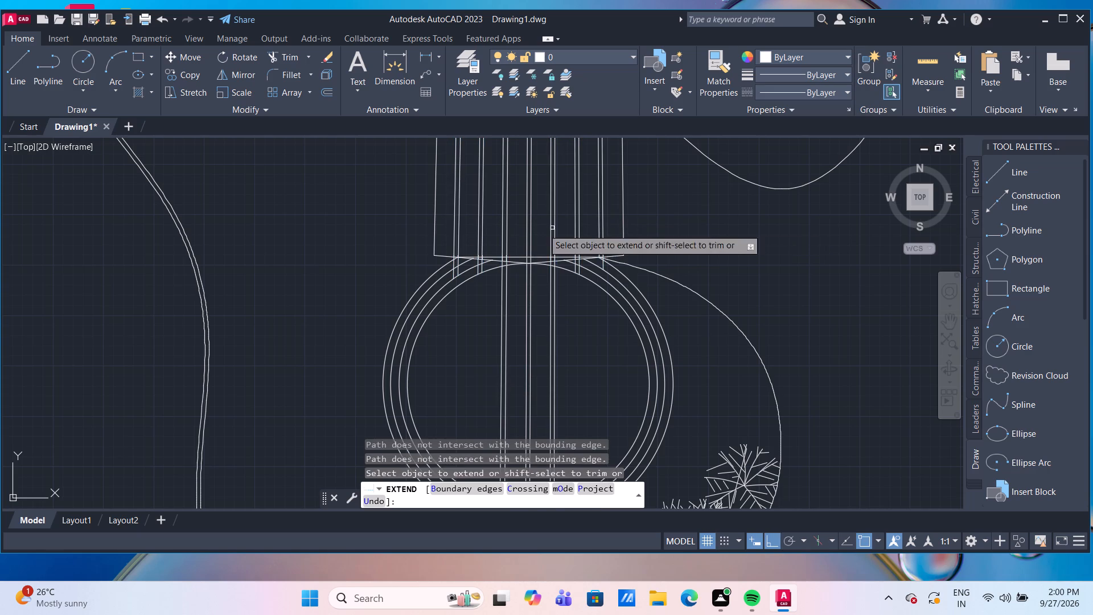
Extend the remaining outer string pairs across the sound hole to the lower part of its rings.
{"action": "left_click", "coordinate": [446, 238]}
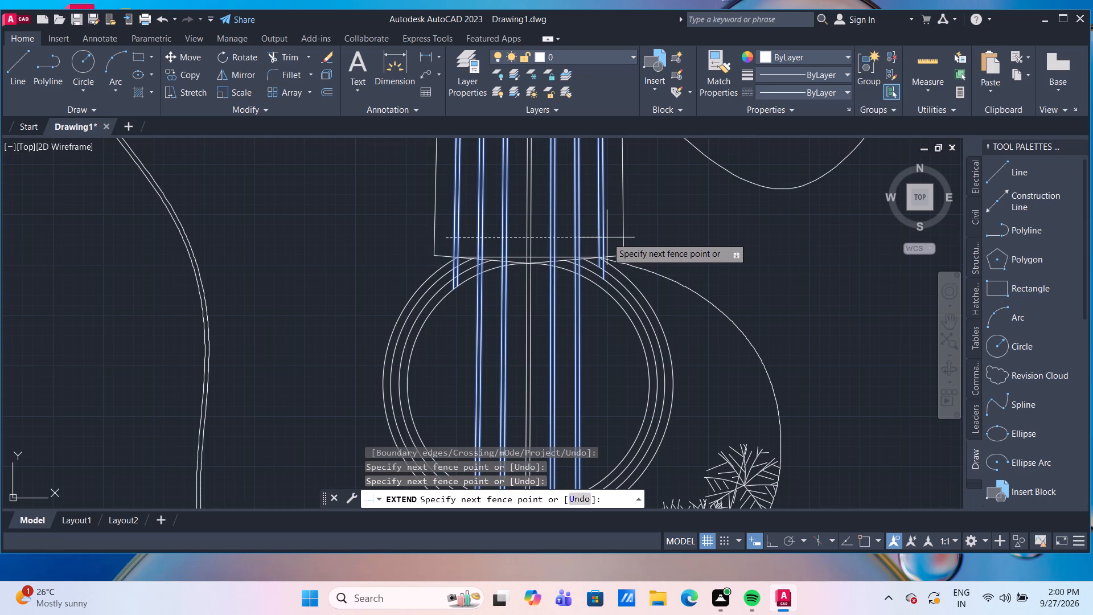
{"action": "left_click", "coordinate": [613, 240]}
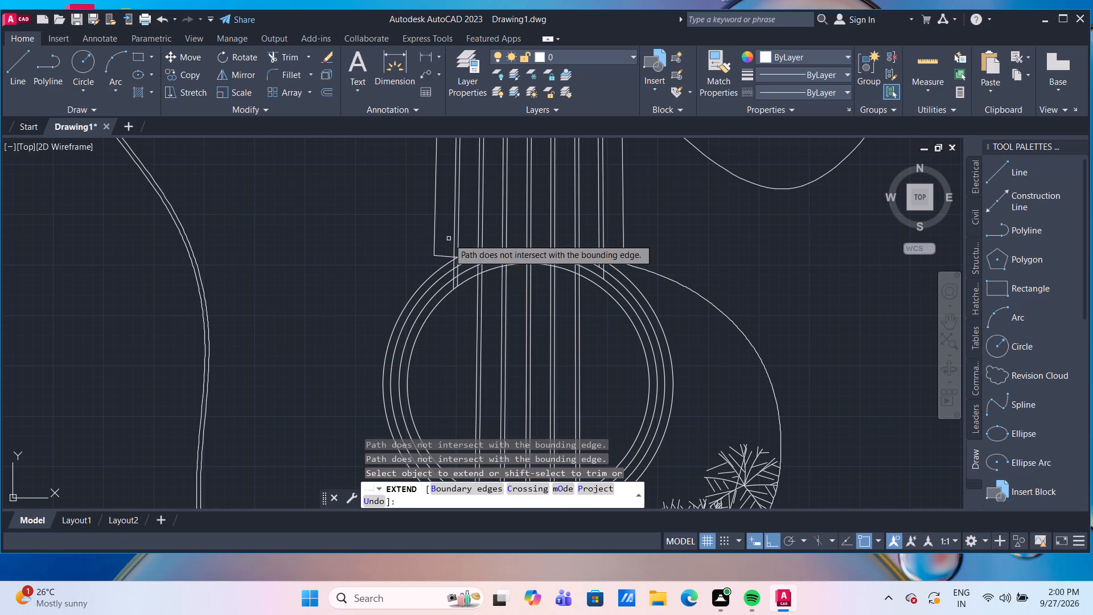
{"action": "left_click", "coordinate": [445, 239]}
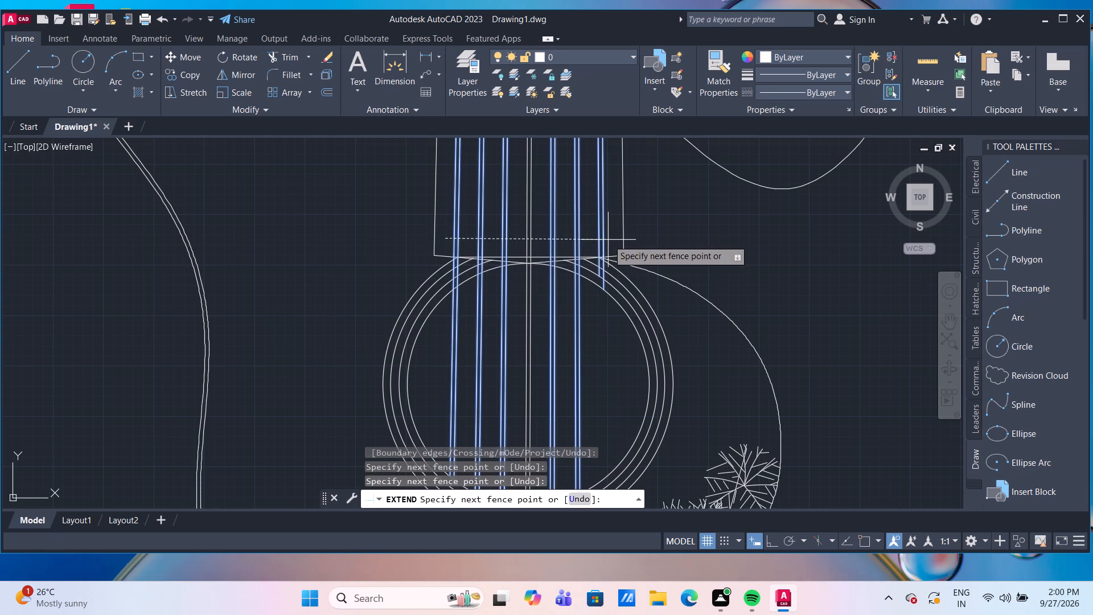
{"action": "left_click", "coordinate": [609, 240]}
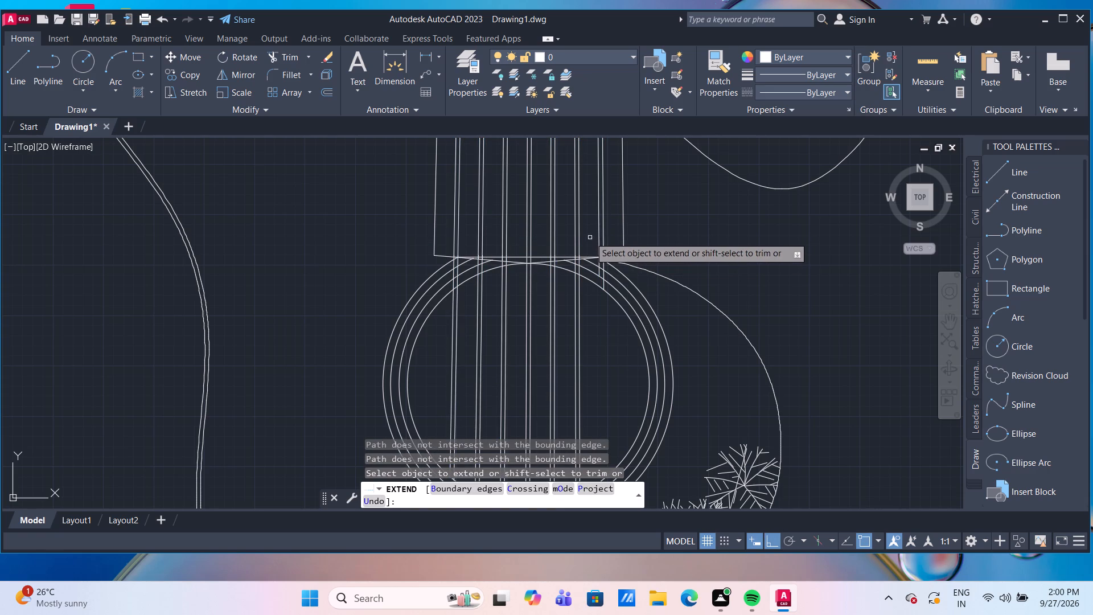
{"action": "left_click", "coordinate": [589, 237]}
{"action": "left_click", "coordinate": [621, 240]}
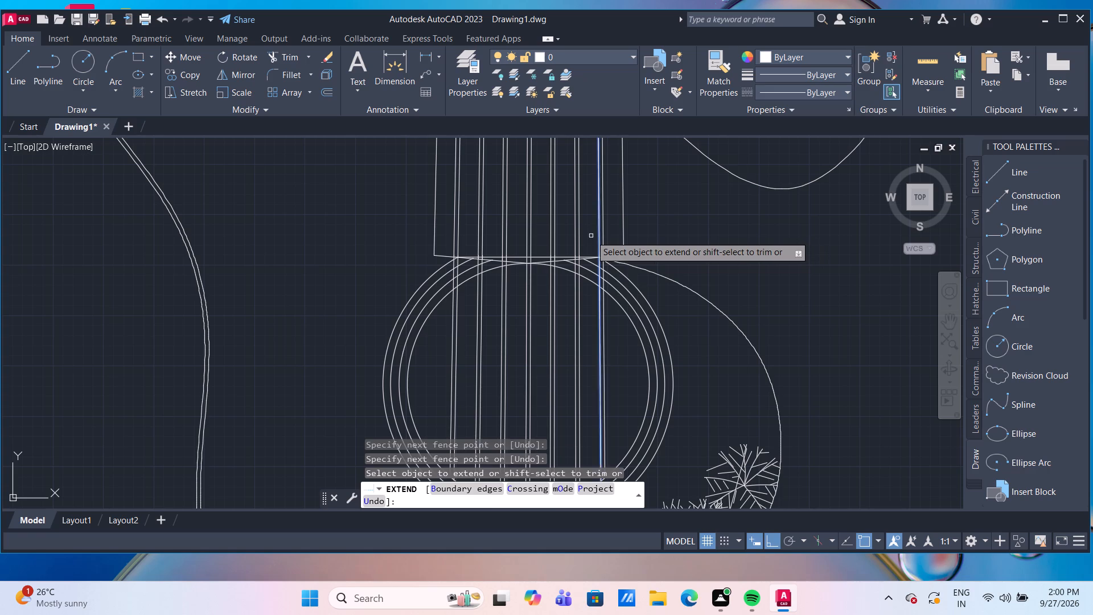
{"action": "left_click", "coordinate": [591, 236]}
{"action": "left_click", "coordinate": [601, 240]}
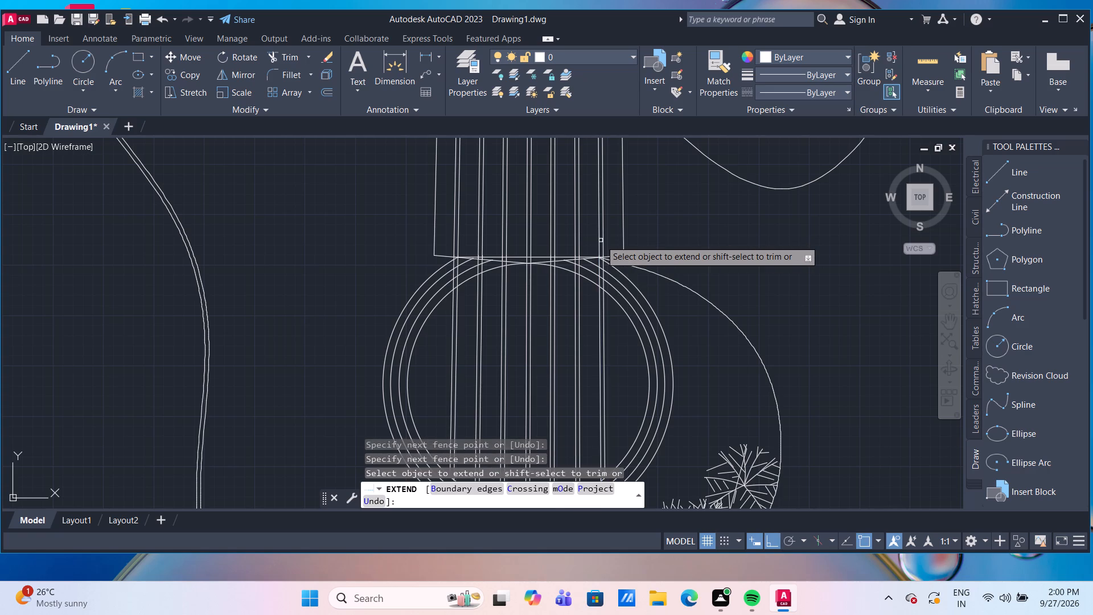
Extend the string lines on both sides of the centre string through the sound hole's lower rings and down across the bridge.
{"action": "scroll", "coordinate": [601, 240], "scroll_direction": "down", "scroll_amount": 2}
{"action": "scroll", "coordinate": [603, 302], "scroll_direction": "up", "scroll_amount": 2}
{"action": "middle_click_drag", "start_coordinate": [605, 302], "coordinate": [594, 265]}
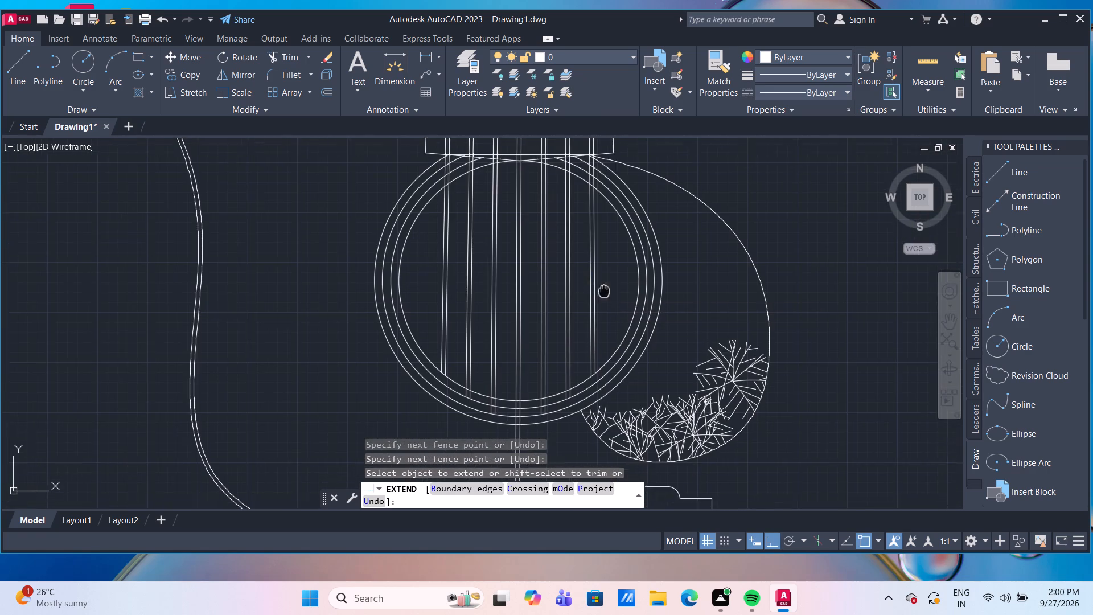
{"action": "middle_click_drag", "start_coordinate": [594, 265], "coordinate": [593, 256]}
{"action": "left_click", "coordinate": [421, 297]}
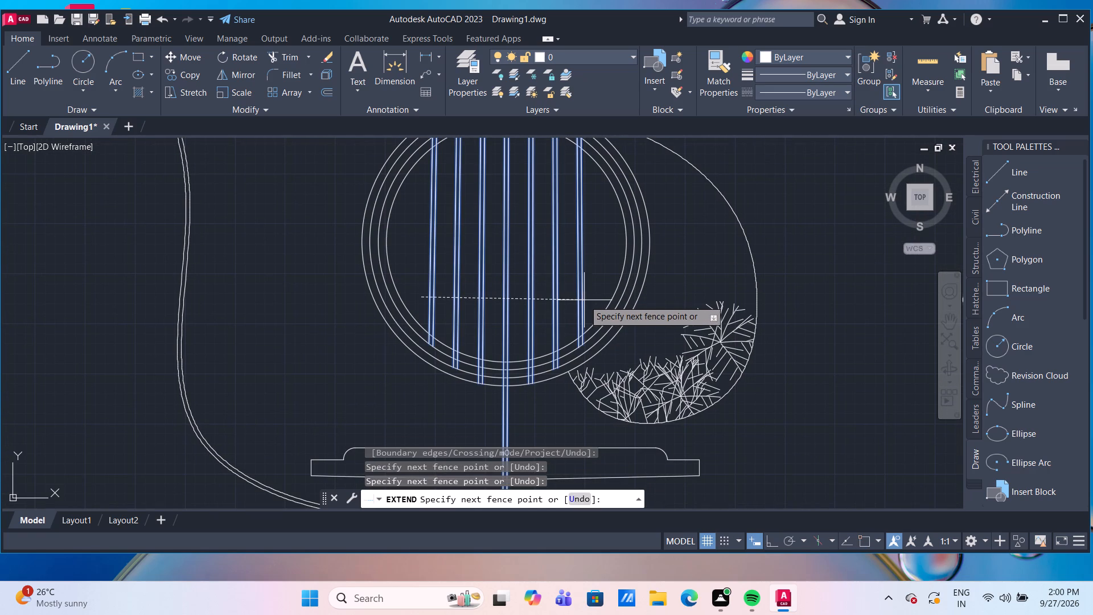
{"action": "left_click", "coordinate": [588, 301]}
{"action": "left_click", "coordinate": [422, 287]}
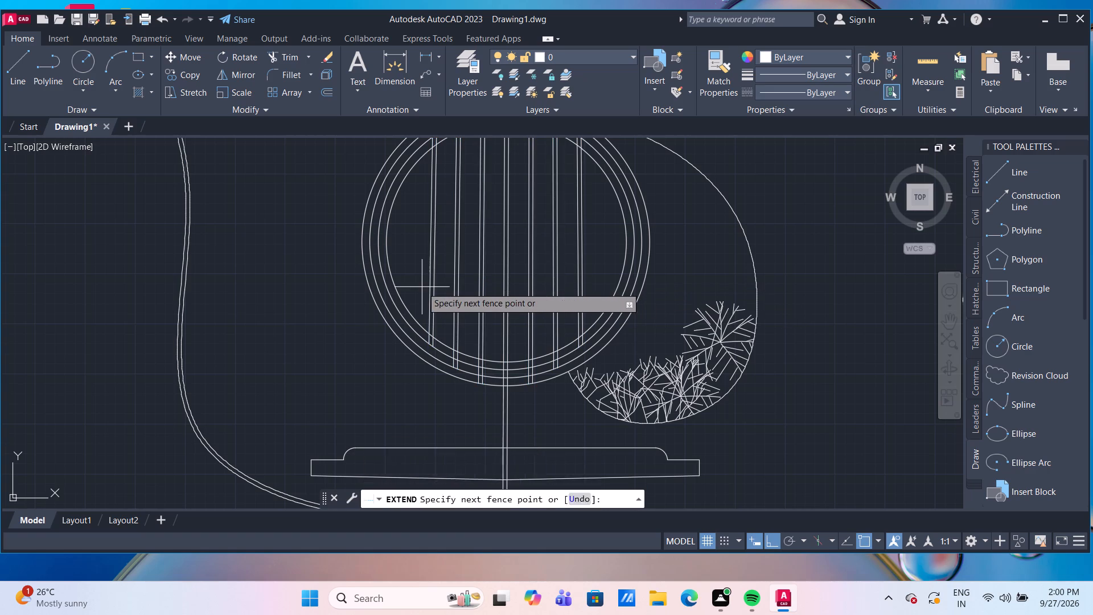
{"action": "left_click", "coordinate": [594, 279]}
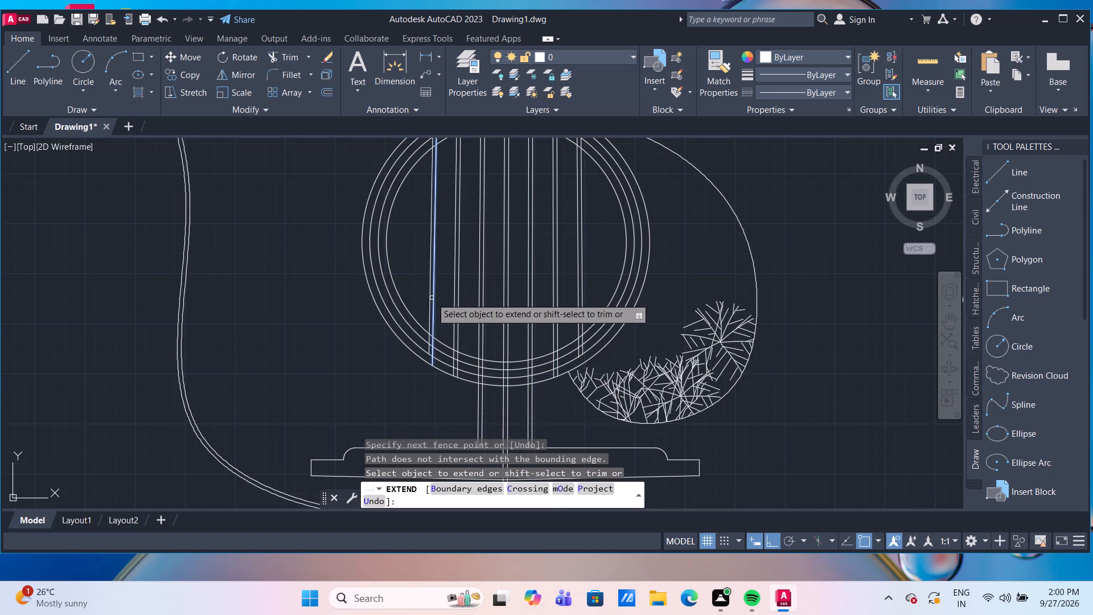
{"action": "left_click", "coordinate": [420, 299]}
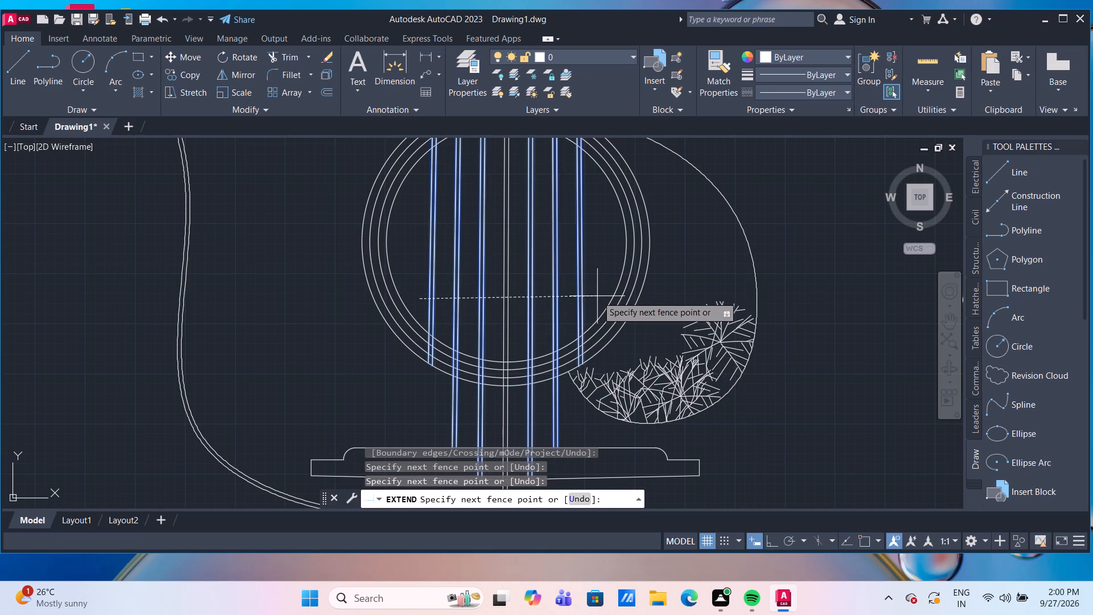
{"action": "left_click", "coordinate": [597, 296]}
{"action": "left_click", "coordinate": [416, 292]}
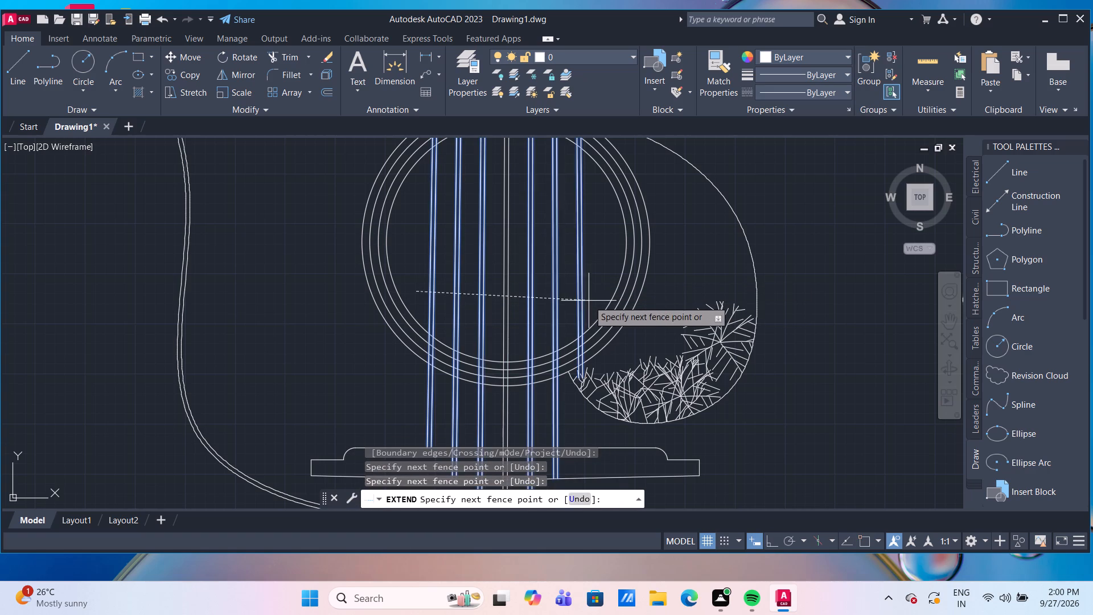
{"action": "left_click", "coordinate": [589, 301]}
{"action": "left_click", "coordinate": [423, 296]}
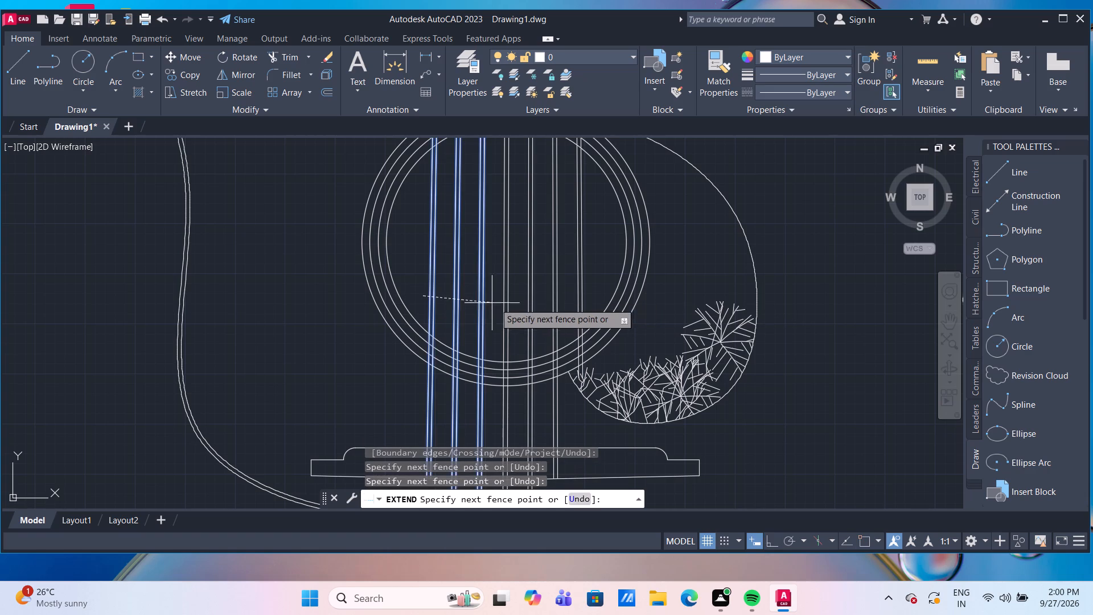
{"action": "left_click", "coordinate": [587, 296]}
Extend both lines of the outermost right string pair past the leaf decoration's outline to the bridge's lower edge.
{"action": "left_click", "coordinate": [587, 296]}
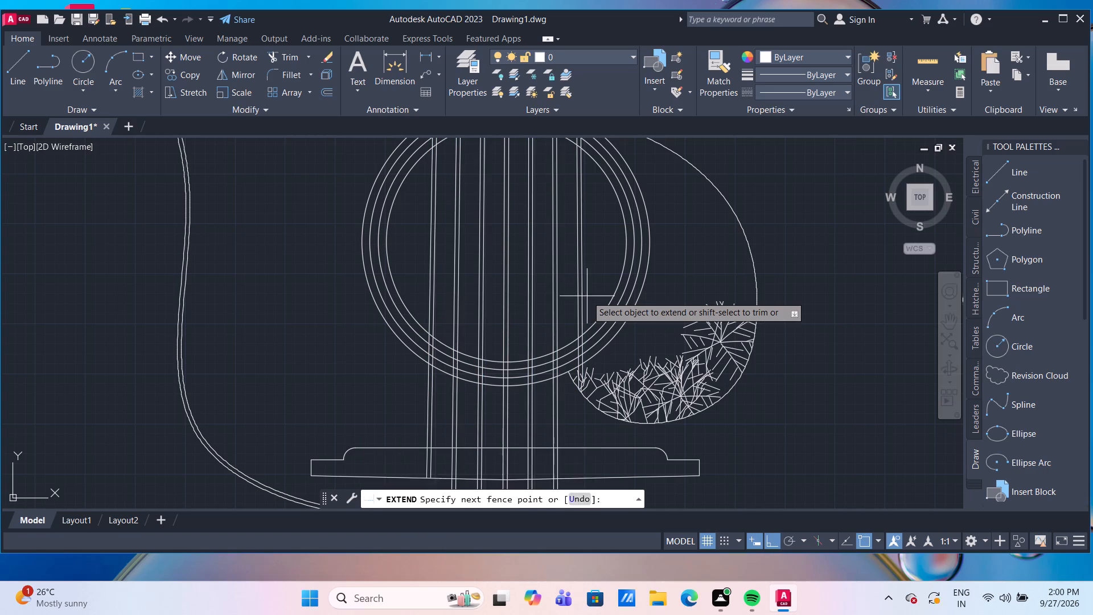
{"action": "left_click", "coordinate": [568, 289]}
{"action": "left_click", "coordinate": [570, 289]}
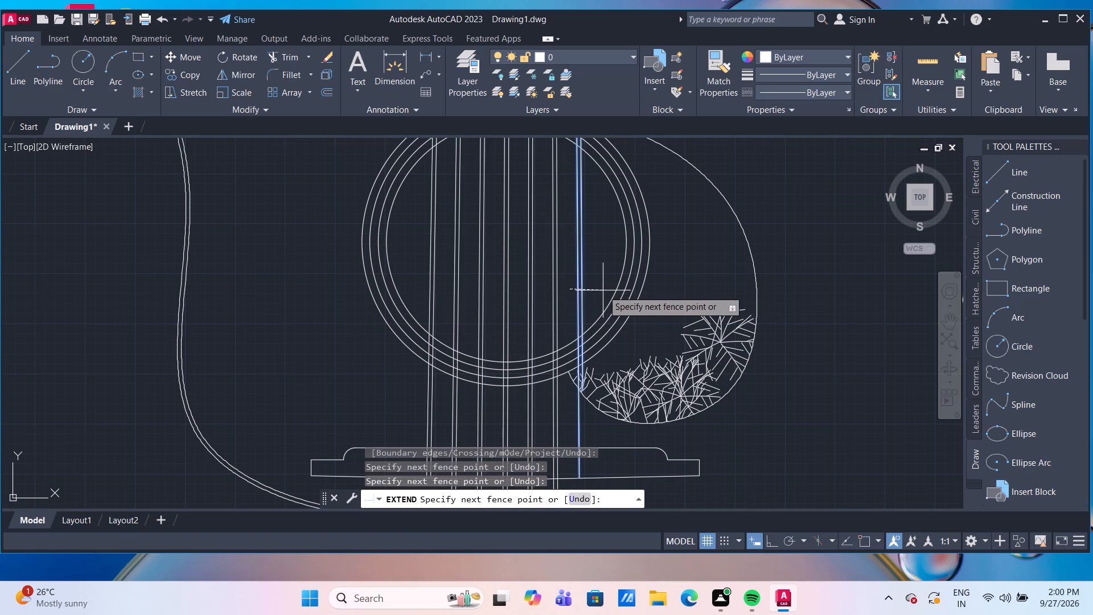
{"action": "left_click", "coordinate": [603, 290]}
{"action": "middle_click_drag", "start_coordinate": [599, 364], "coordinate": [565, 261]}
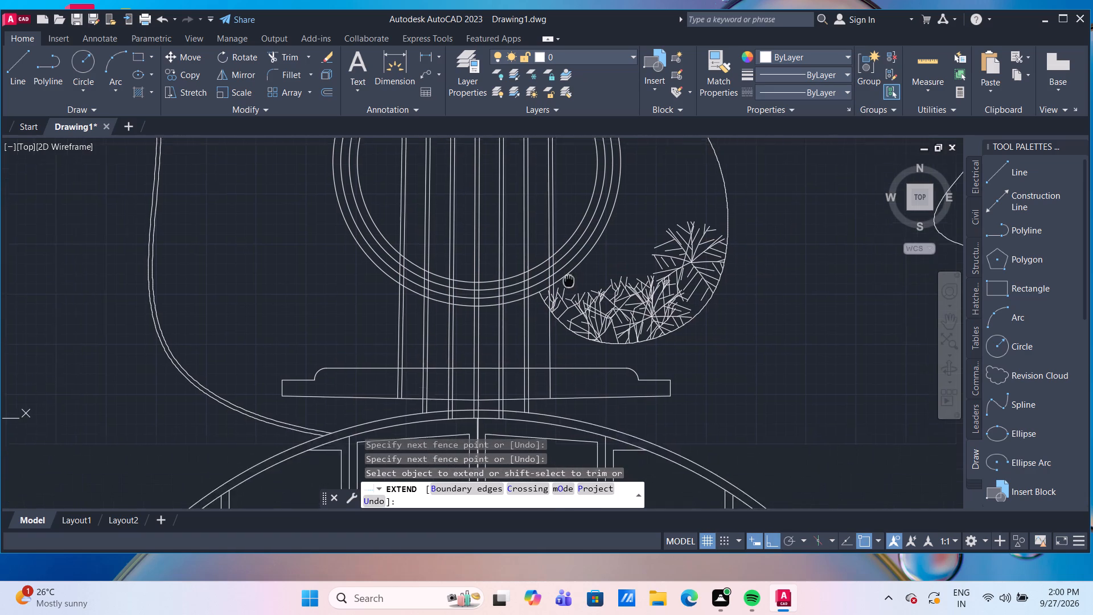
{"action": "middle_click_drag", "start_coordinate": [565, 261], "coordinate": [561, 312]}
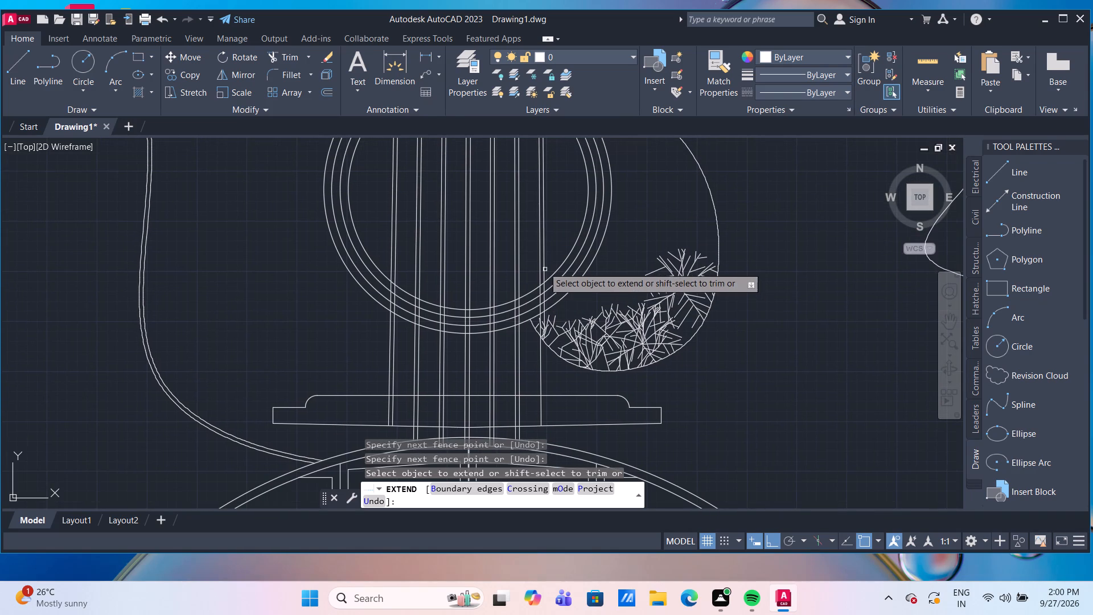
{"action": "left_click", "coordinate": [544, 266]}
{"action": "left_click", "coordinate": [544, 272]}
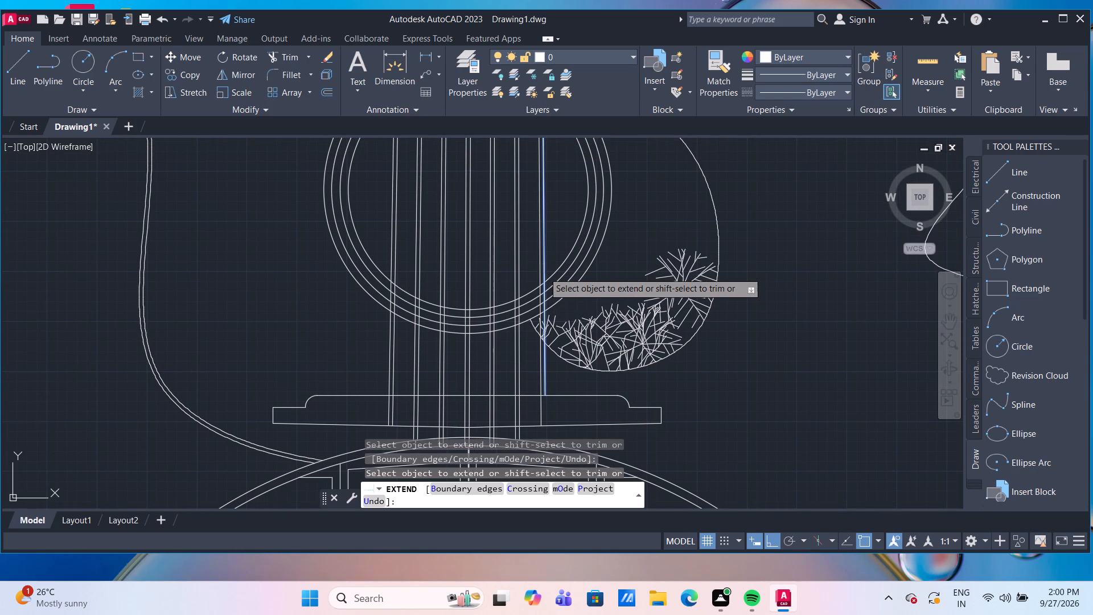
{"action": "left_click", "coordinate": [545, 373]}
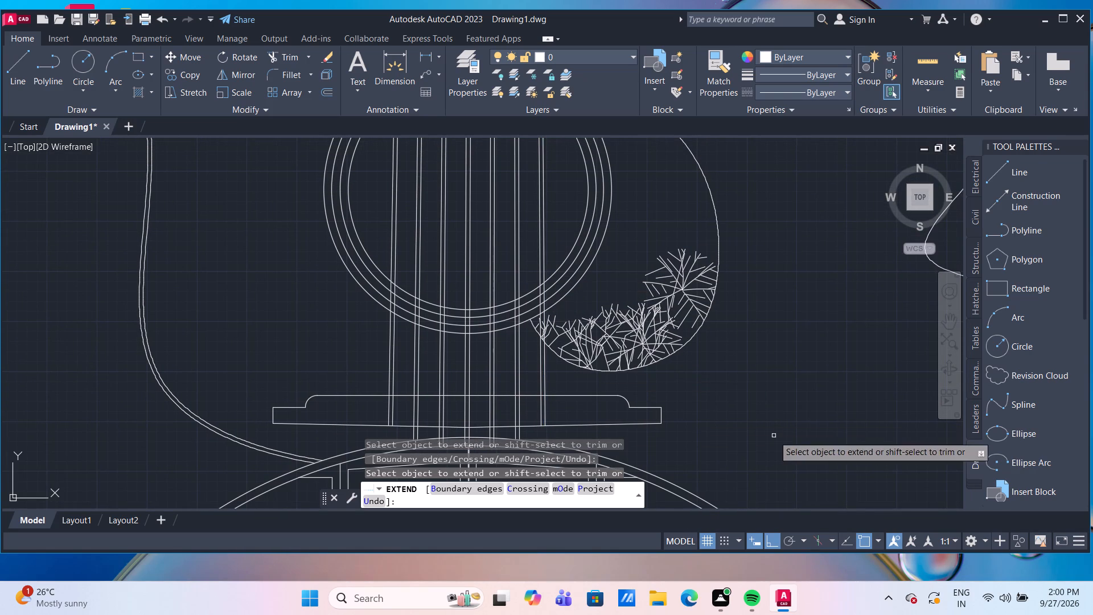
{"action": "middle_click_drag", "start_coordinate": [764, 423], "coordinate": [736, 380]}
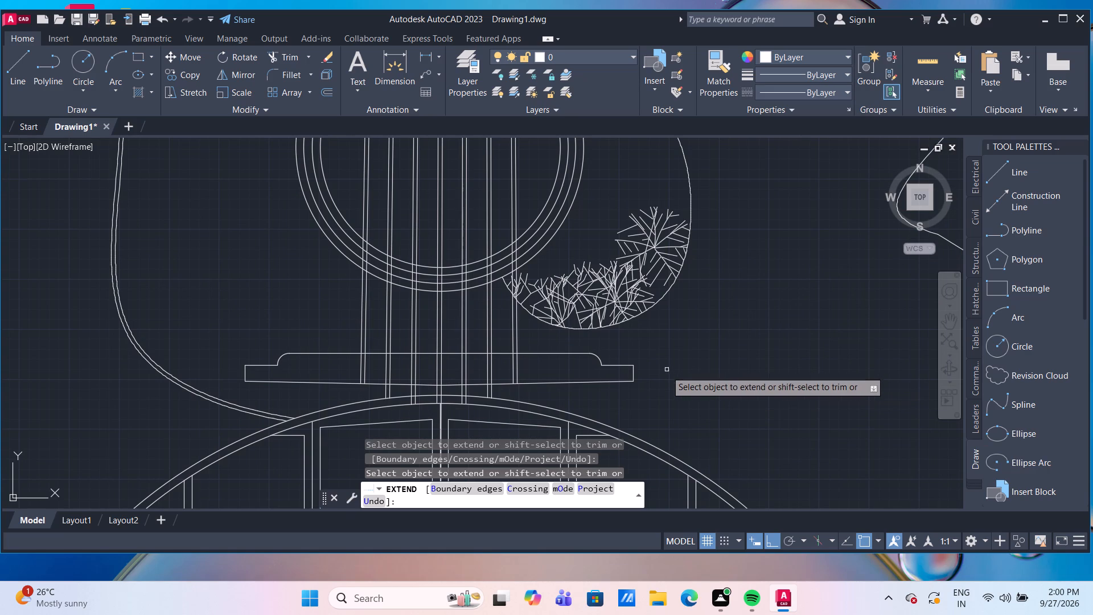
{"action": "key", "text": "Escape"}
Offset the bridge's straight top edge 50 downward and offset that copy 25 back upward, making two parallel inner lines.
{"action": "scroll", "coordinate": [513, 368], "scroll_direction": "up", "scroll_amount": 1}
{"action": "middle_click_drag", "start_coordinate": [494, 353], "coordinate": [506, 322]}
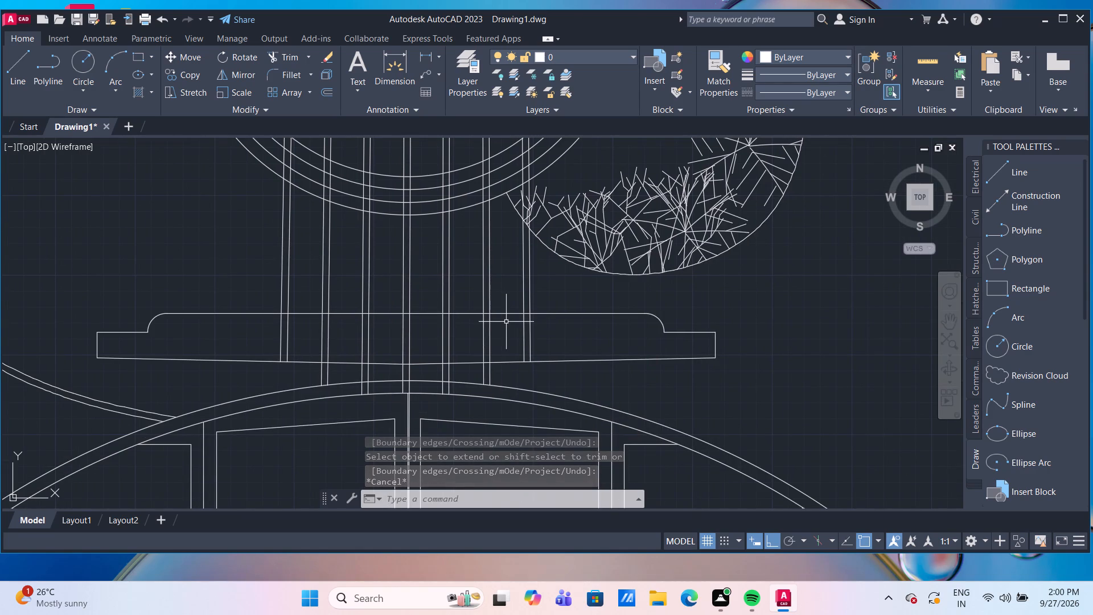
{"action": "key", "text": "o"}
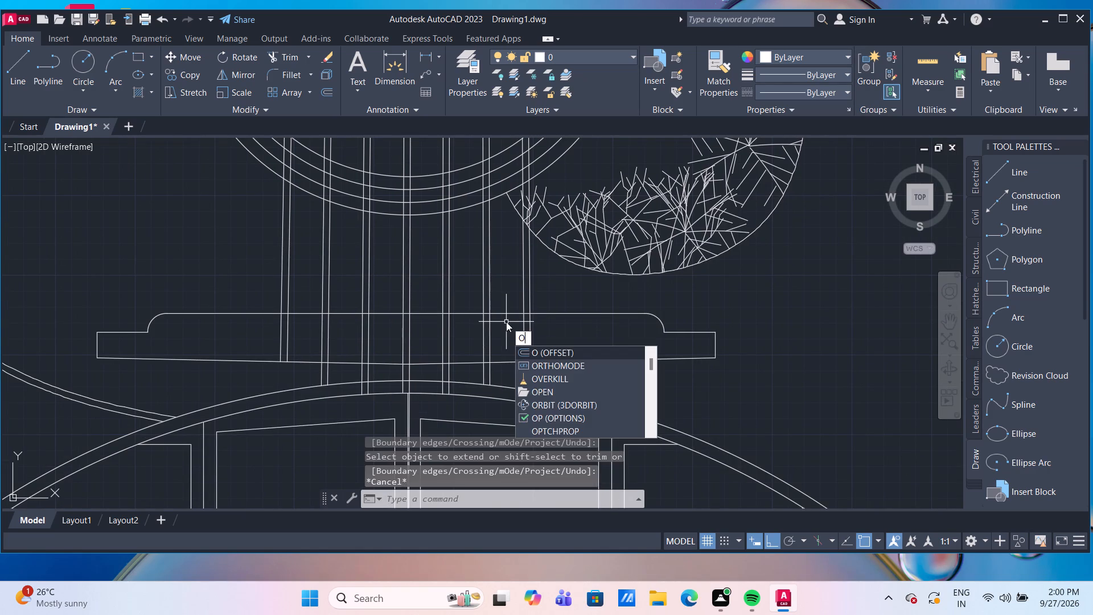
{"action": "key", "text": "Return"}
{"action": "key", "text": "Return"}
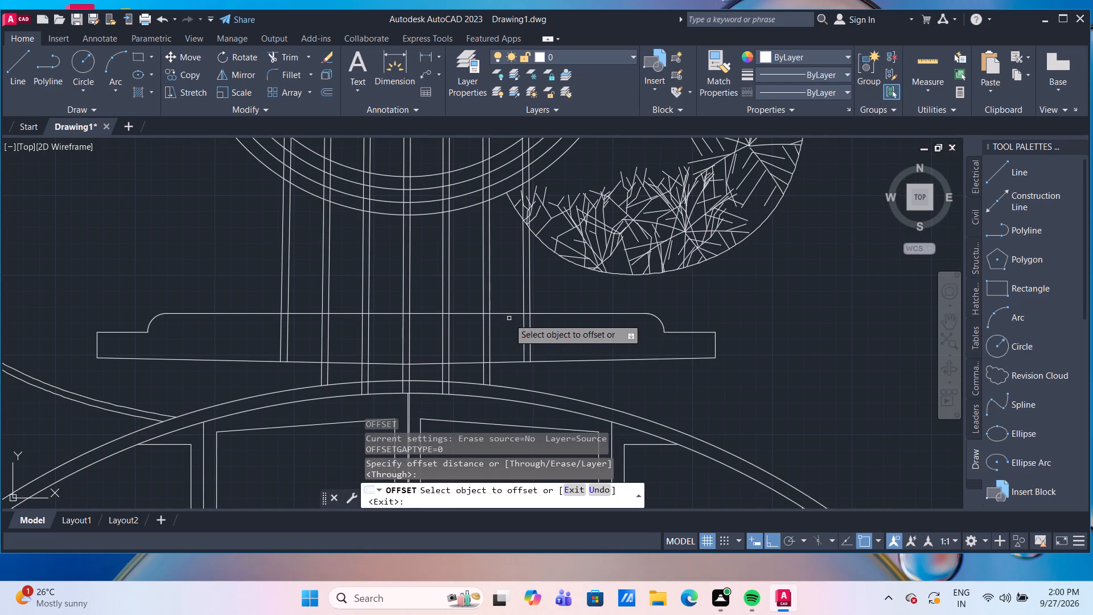
{"action": "left_click", "coordinate": [506, 313]}
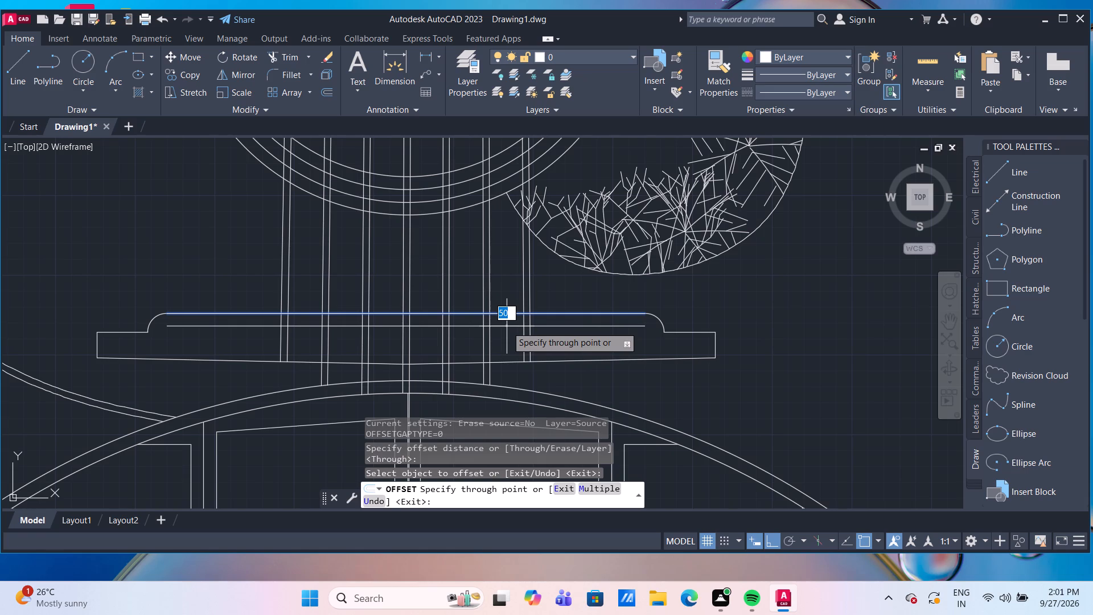
{"action": "type", "text": "50"}
{"action": "key", "text": "Return"}
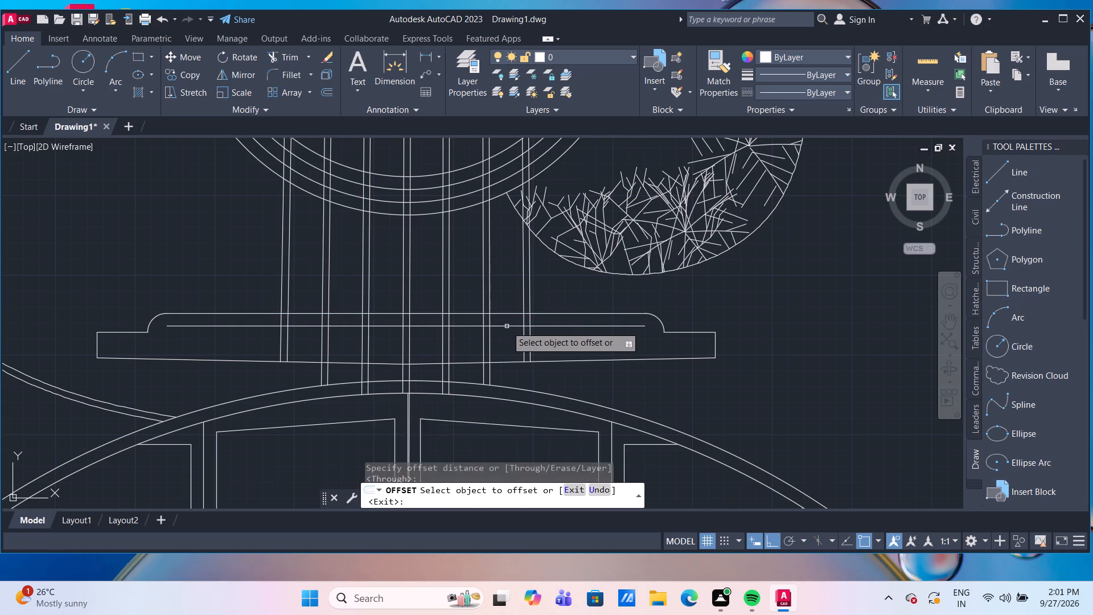
{"action": "left_click", "coordinate": [507, 326]}
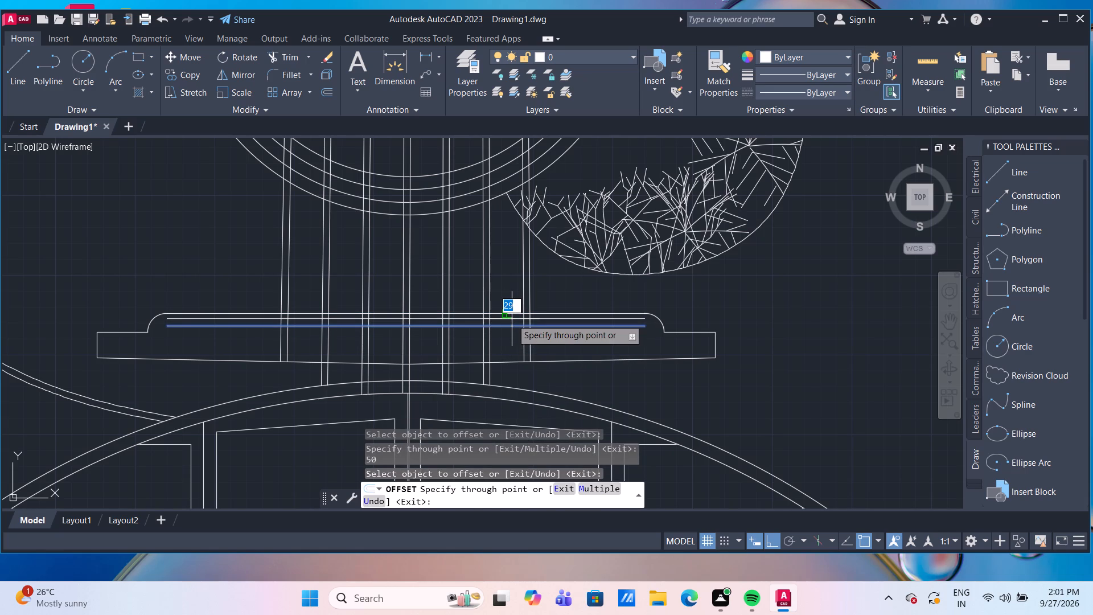
{"action": "type", "text": "25"}
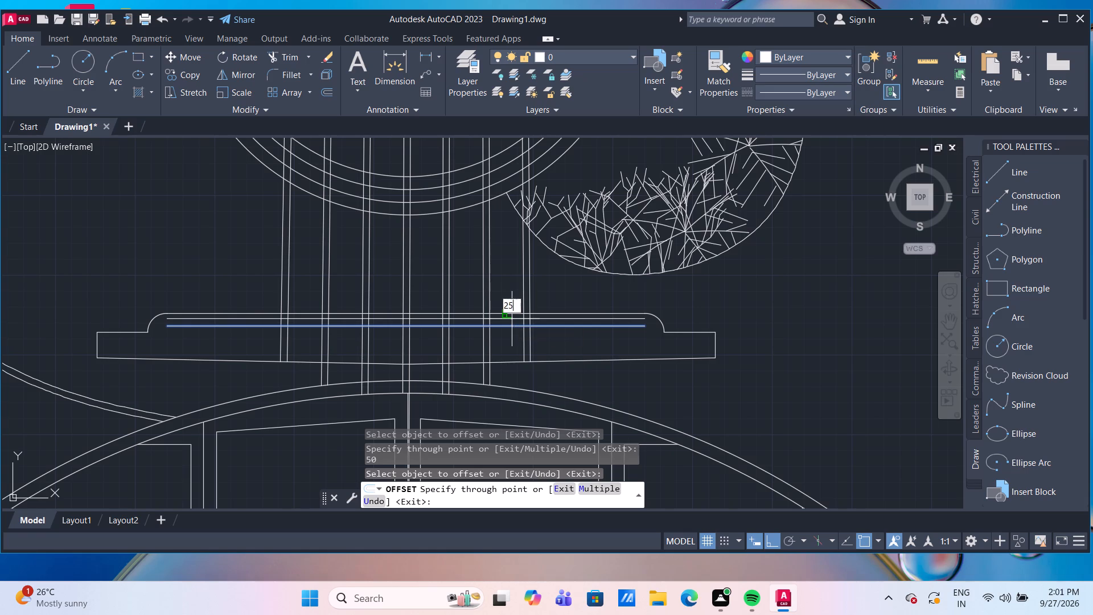
{"action": "key", "text": "Return"}
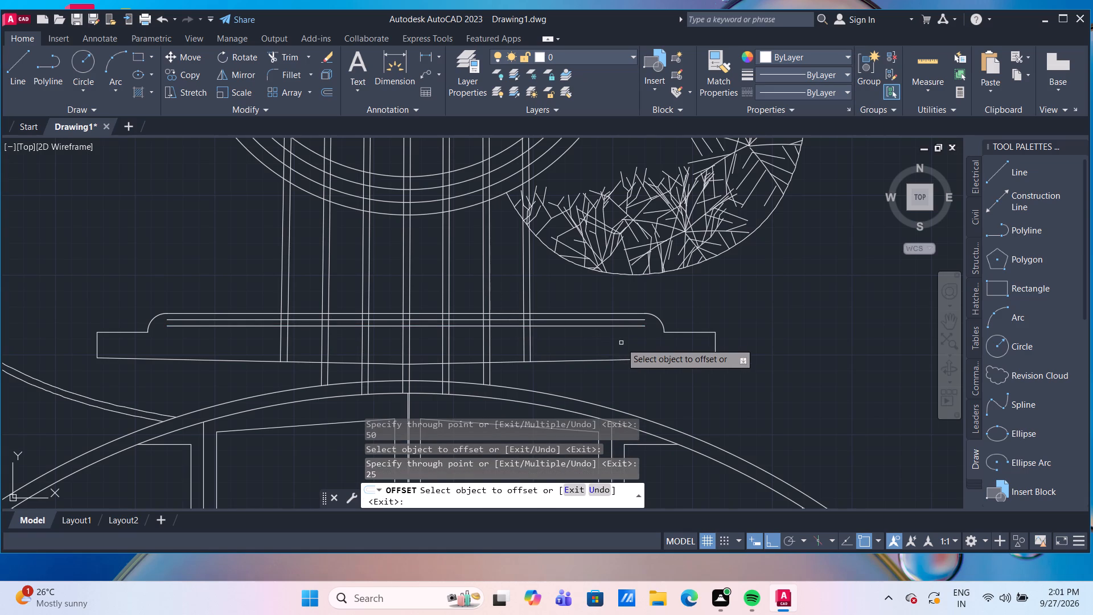
{"action": "key", "text": "Escape"}
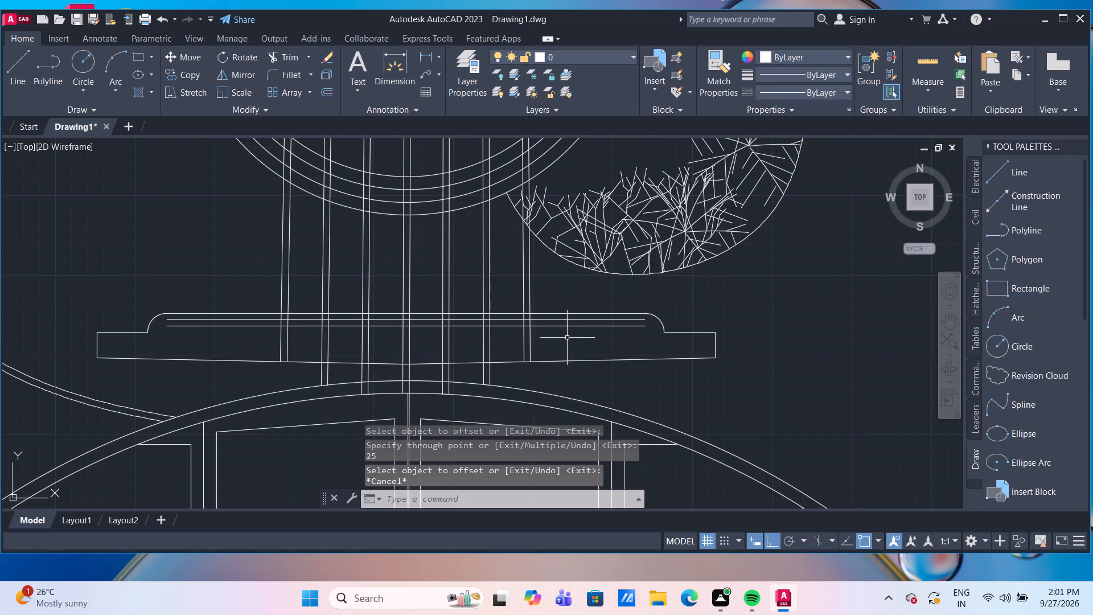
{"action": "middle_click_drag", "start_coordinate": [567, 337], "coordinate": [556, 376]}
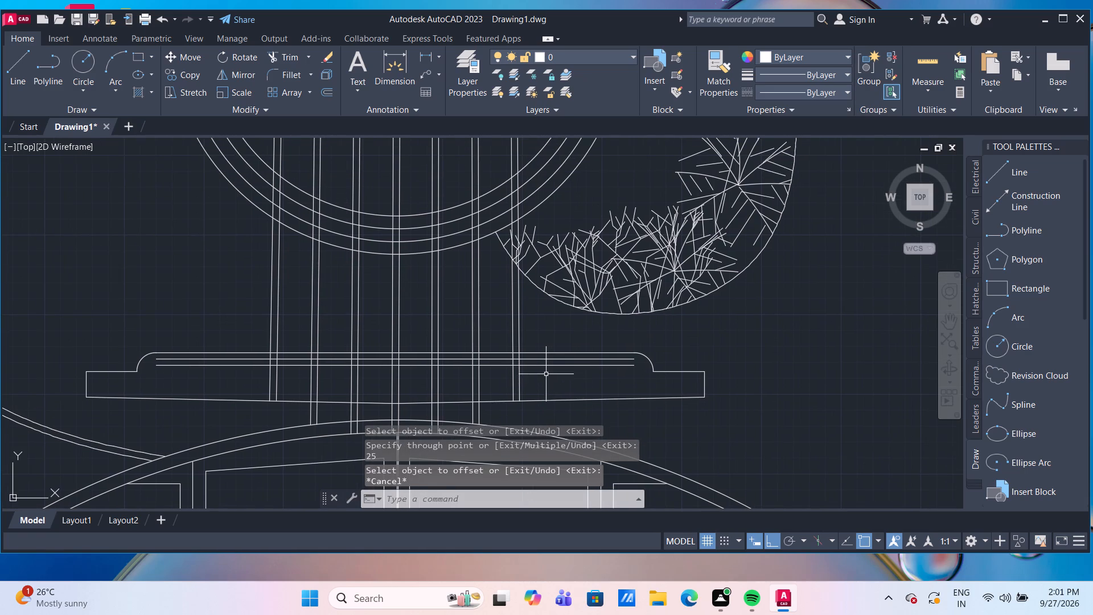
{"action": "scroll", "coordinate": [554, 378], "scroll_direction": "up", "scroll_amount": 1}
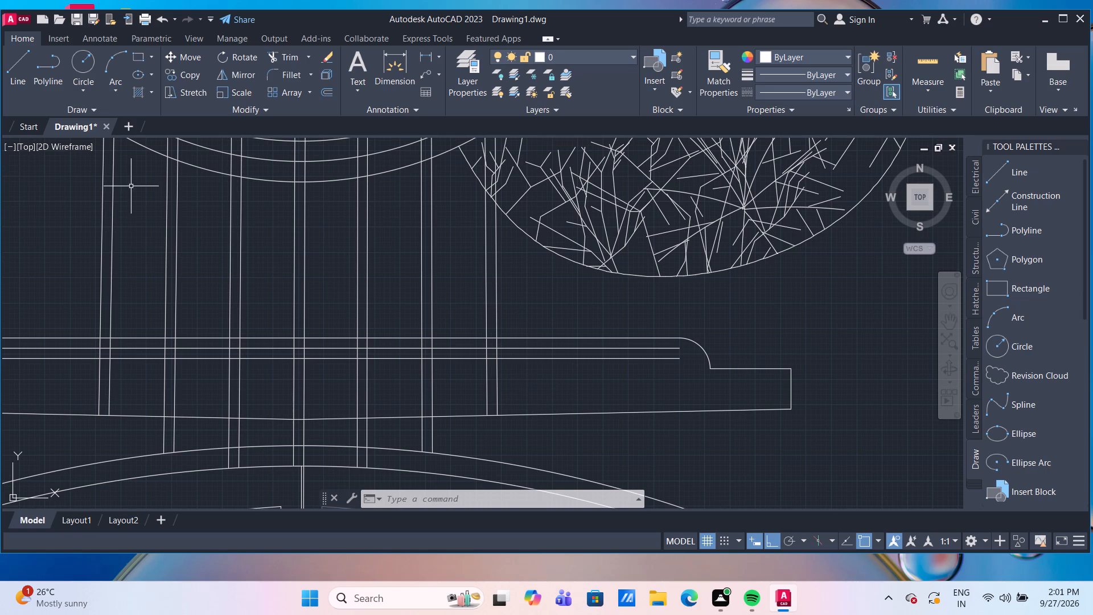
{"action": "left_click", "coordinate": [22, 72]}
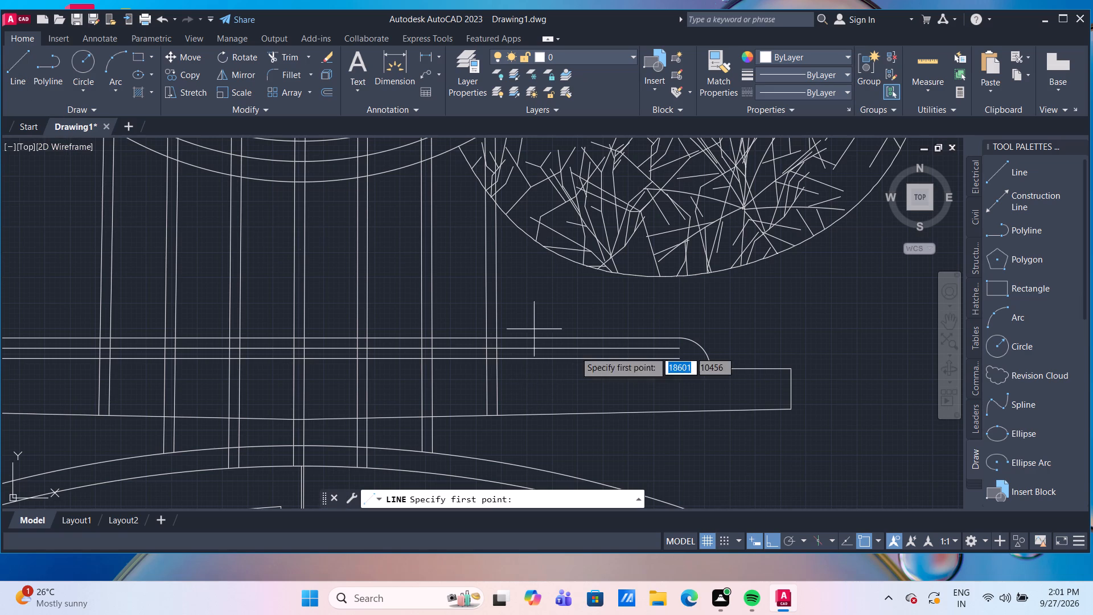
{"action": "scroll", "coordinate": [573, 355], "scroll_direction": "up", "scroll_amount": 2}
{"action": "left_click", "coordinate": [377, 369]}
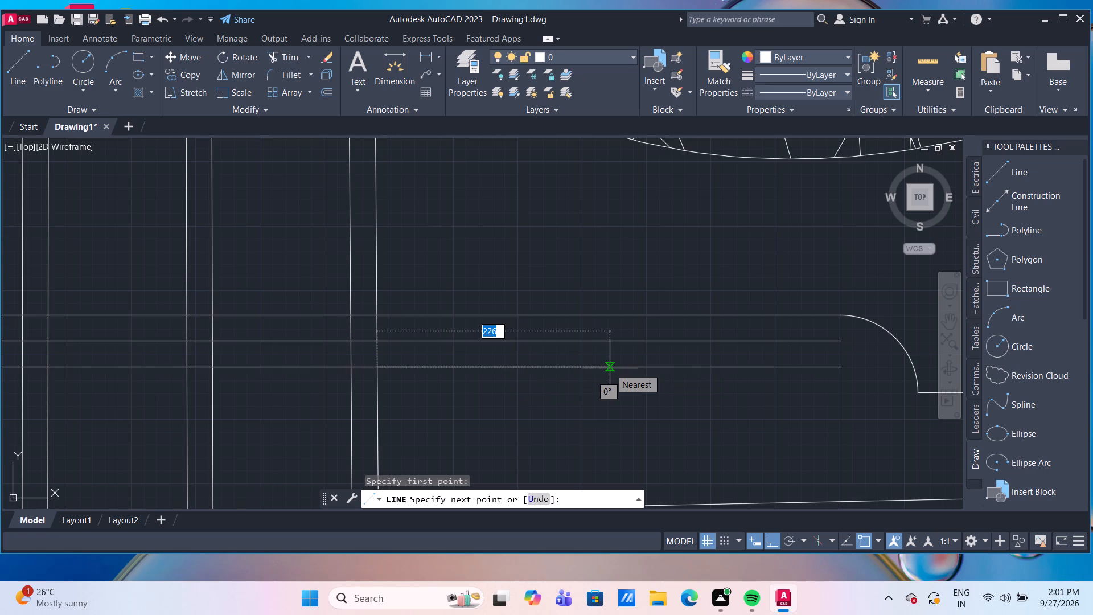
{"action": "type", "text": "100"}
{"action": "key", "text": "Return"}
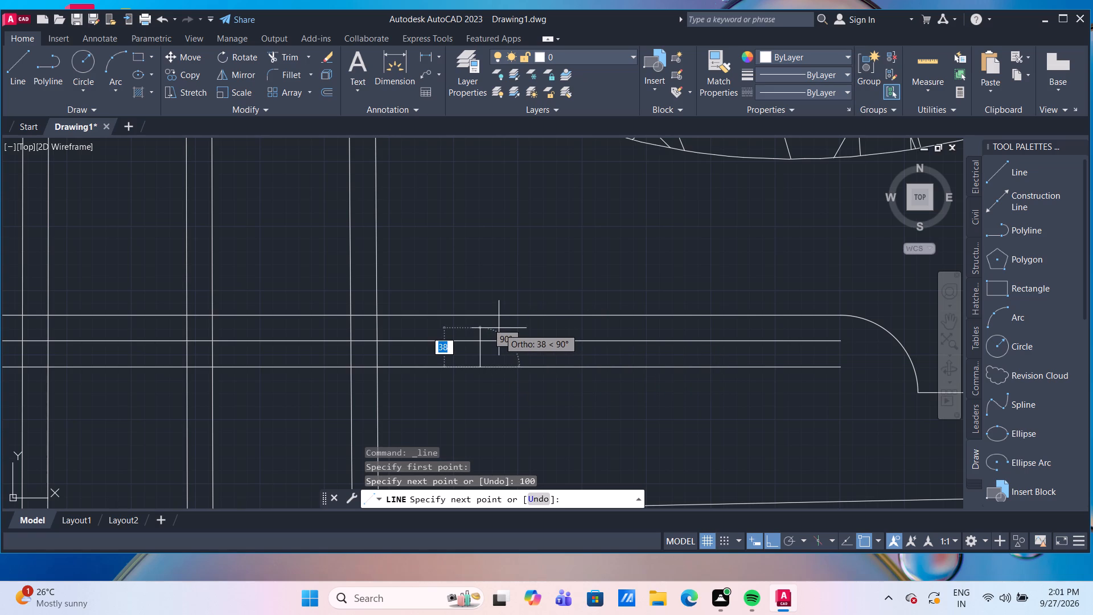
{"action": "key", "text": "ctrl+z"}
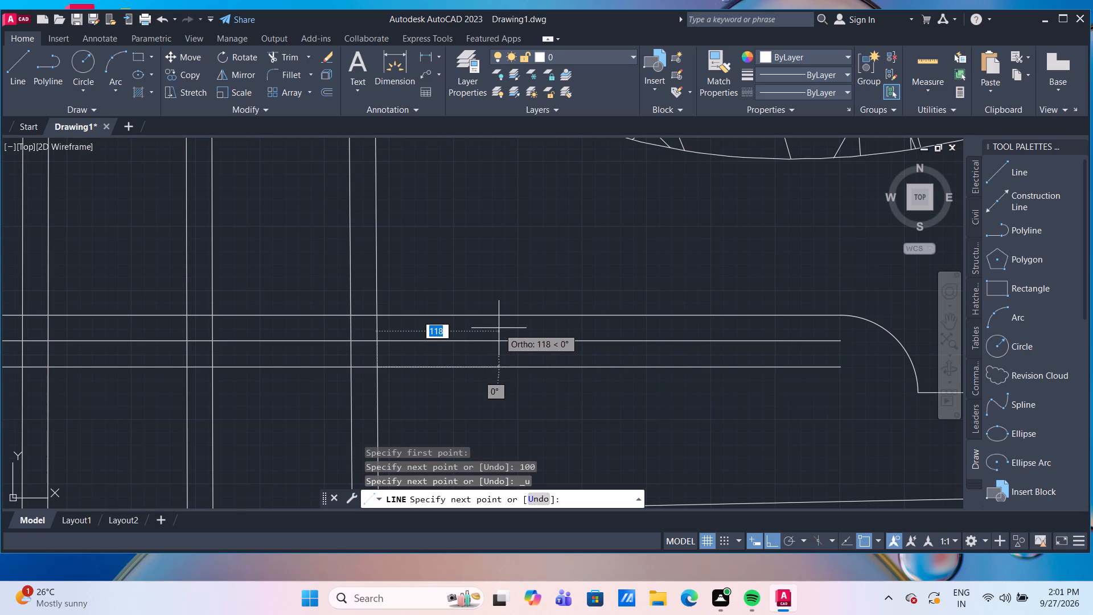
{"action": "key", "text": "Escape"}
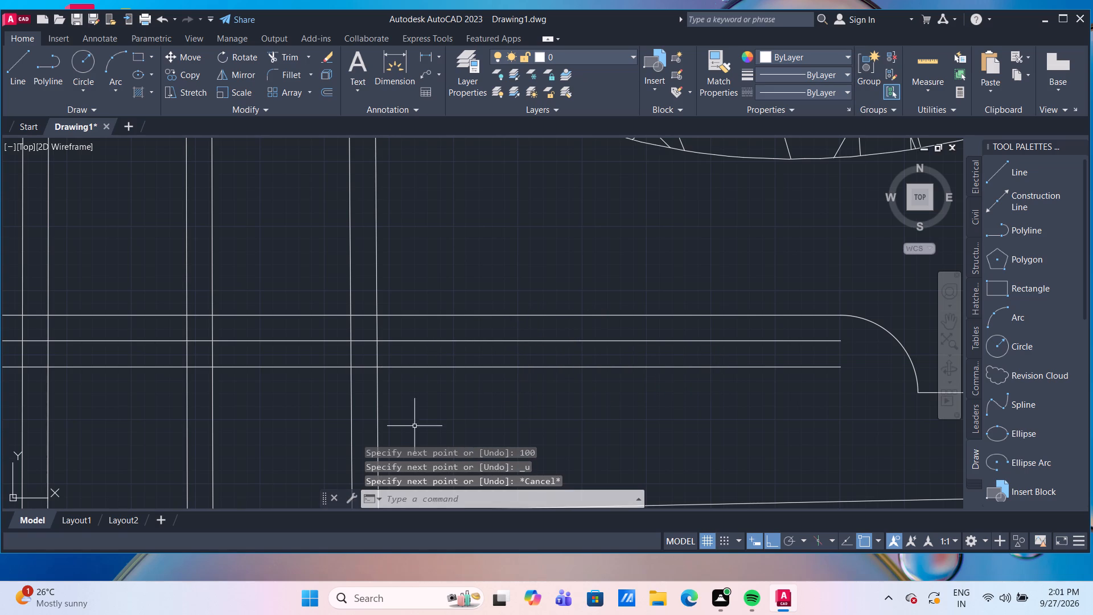
Measure the spacing between the two outermost right string pairs along the bridge's lower inner line.
{"action": "middle_click_drag", "start_coordinate": [276, 405], "coordinate": [292, 373]}
{"action": "left_click", "coordinate": [914, 61]}
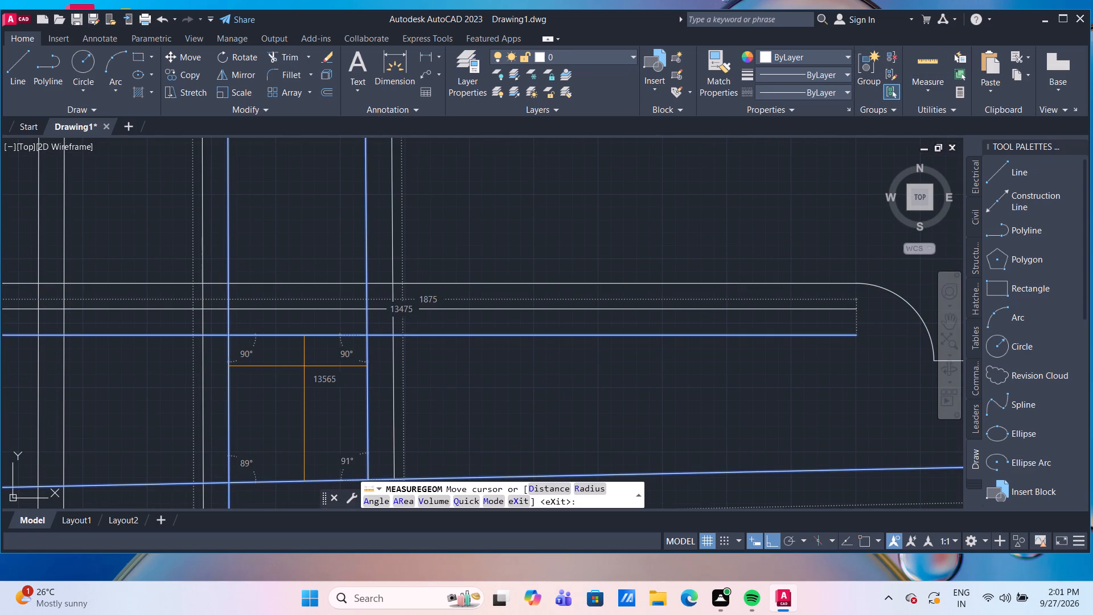
{"action": "key", "text": "Escape"}
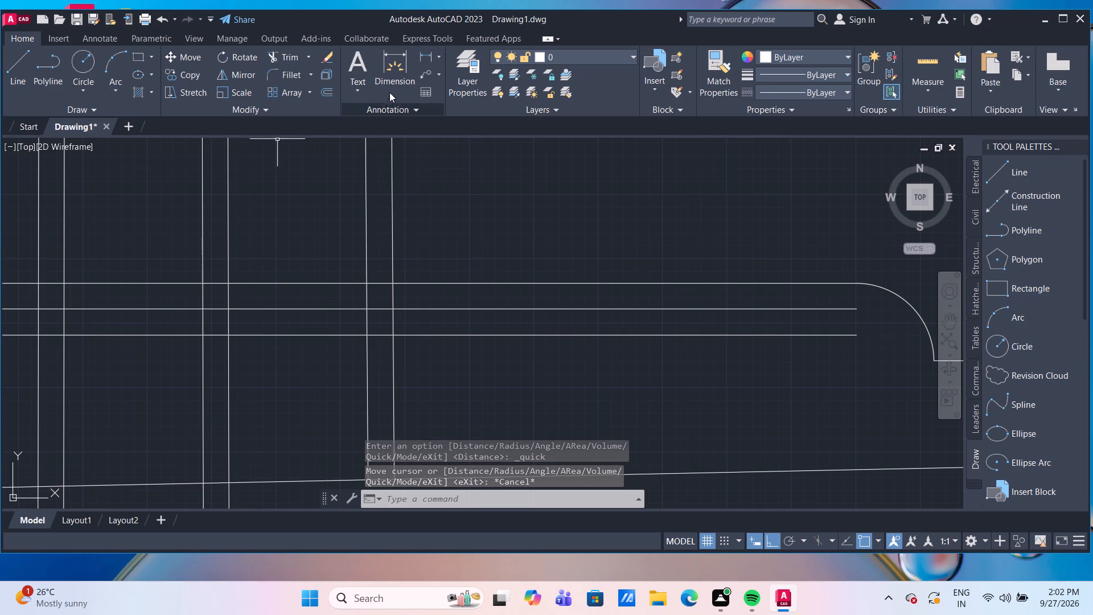
{"action": "left_click", "coordinate": [389, 68]}
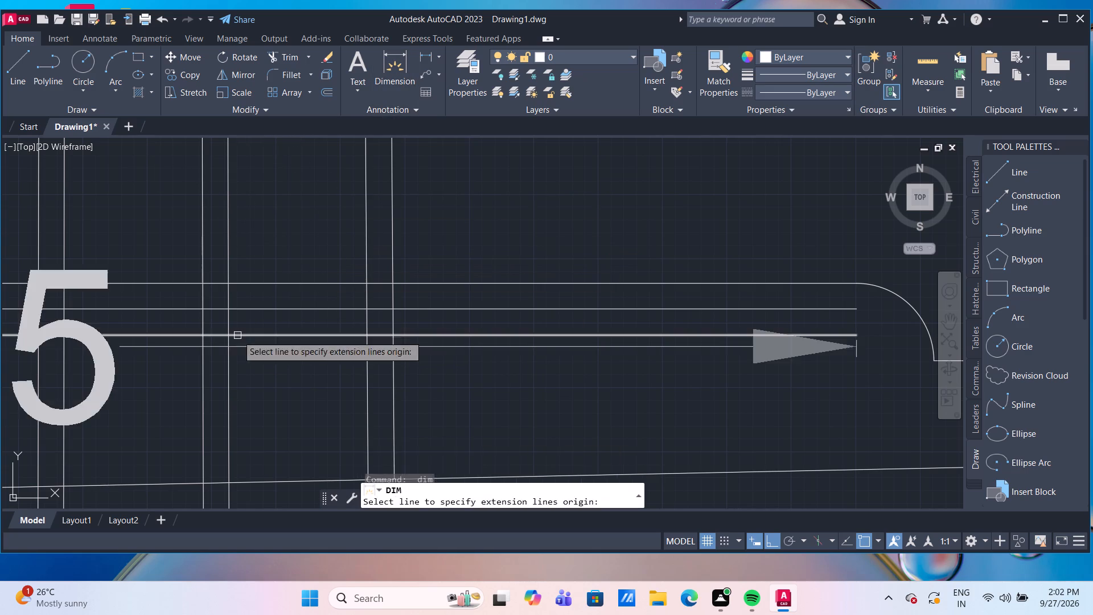
{"action": "left_click", "coordinate": [227, 337]}
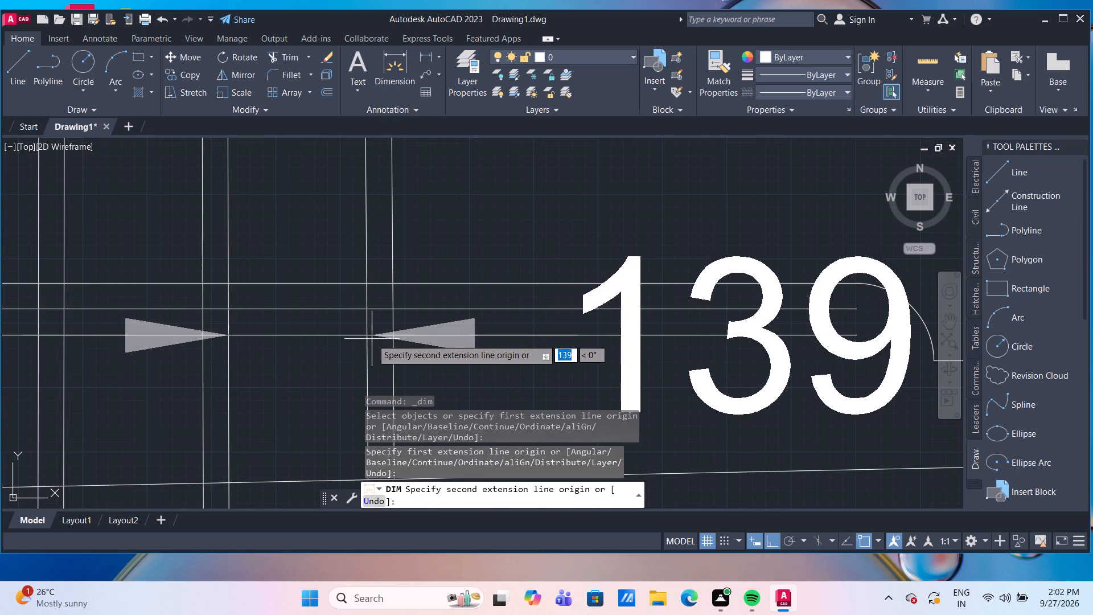
{"action": "left_click", "coordinate": [367, 338]}
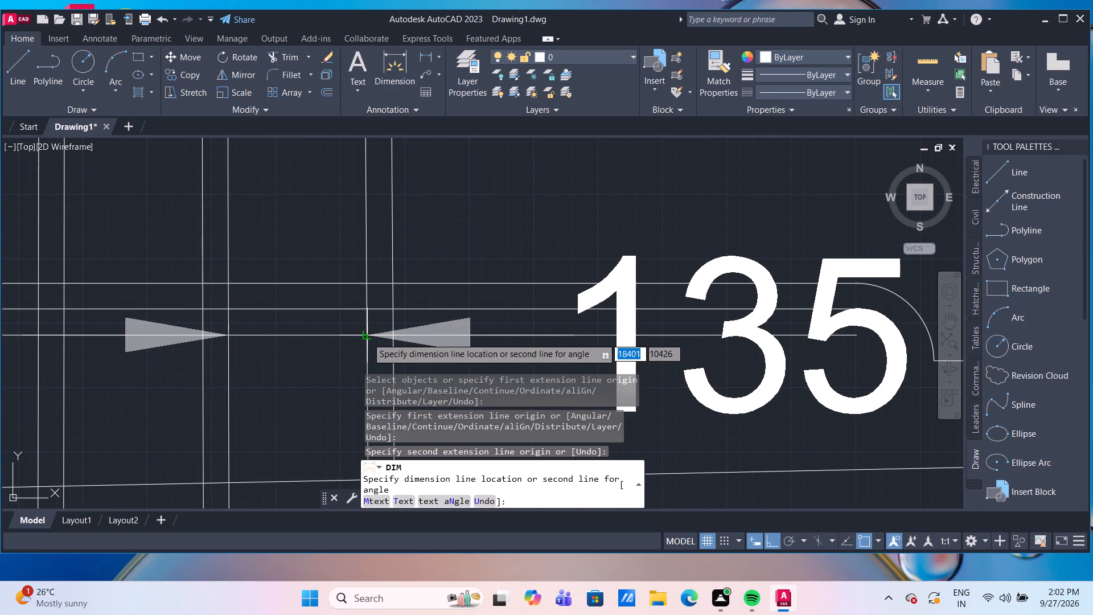
{"action": "scroll", "coordinate": [367, 338], "scroll_direction": "down", "scroll_amount": 3}
{"action": "scroll", "coordinate": [367, 333], "scroll_direction": "up", "scroll_amount": 3}
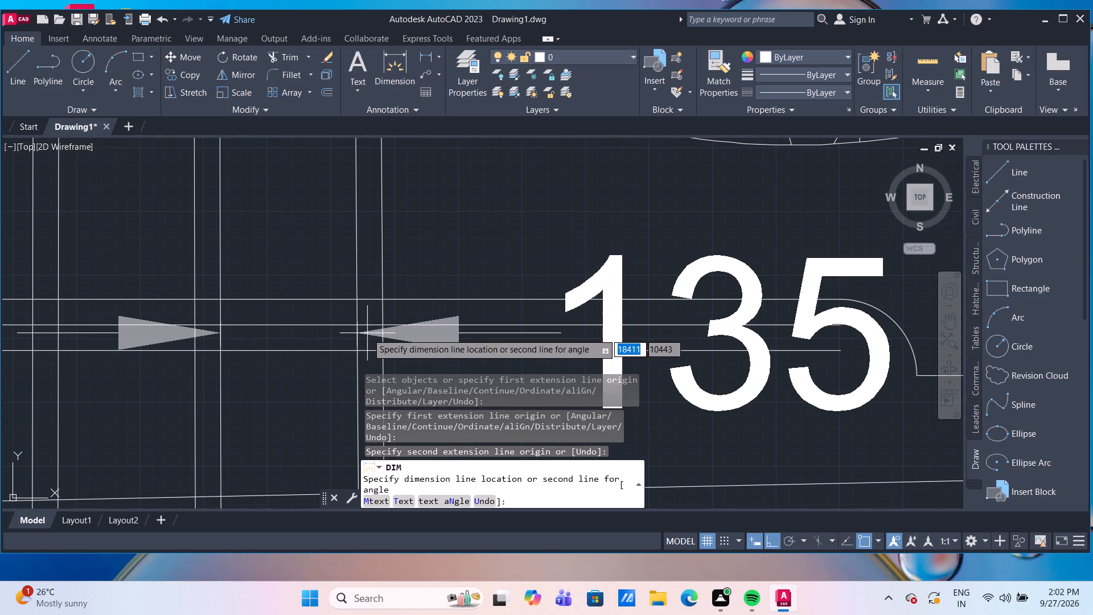
{"action": "key", "text": "Escape"}
{"action": "middle_click_drag", "start_coordinate": [543, 380], "coordinate": [545, 380]}
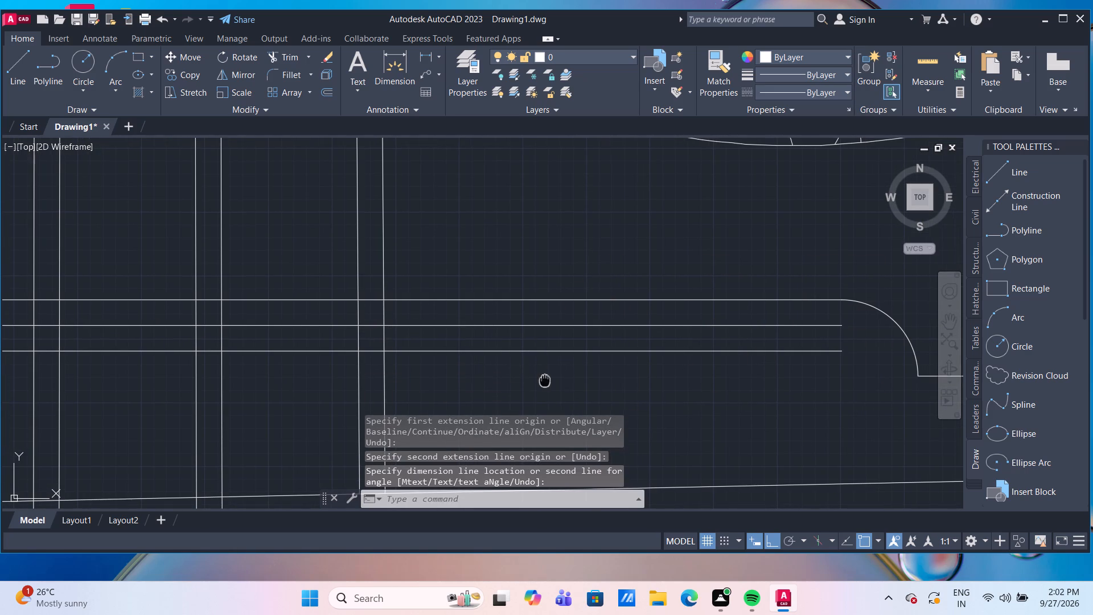
{"action": "middle_click_drag", "start_coordinate": [545, 380], "coordinate": [556, 392]}
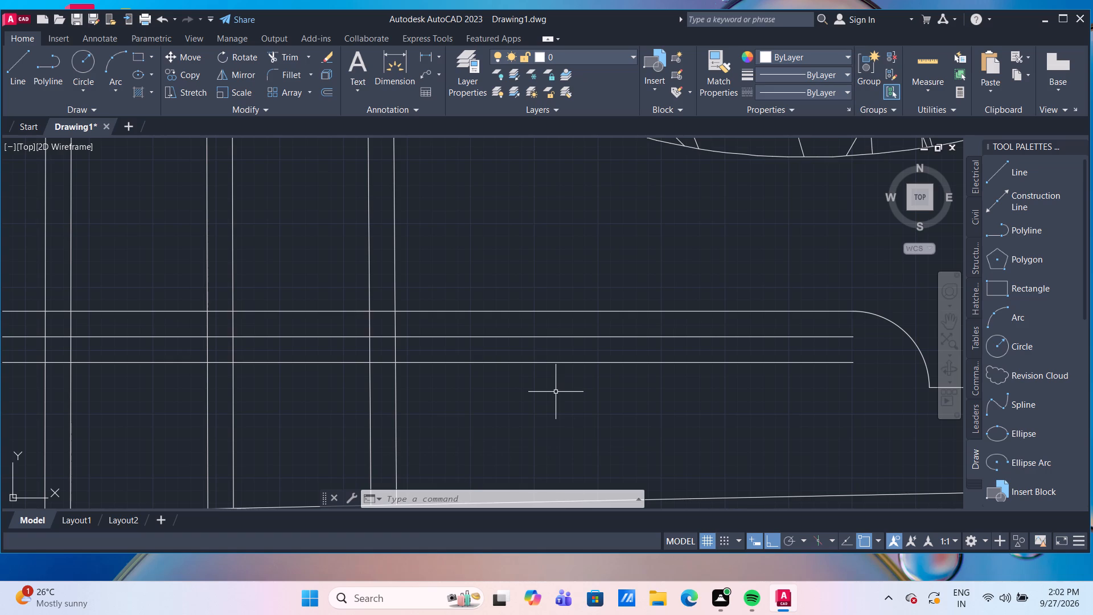
Draw a line 125 outward from the outermost right string along the lower inner line, continuing straight up to the upper inner line.
{"action": "key", "text": "l"}
{"action": "key", "text": "Return"}
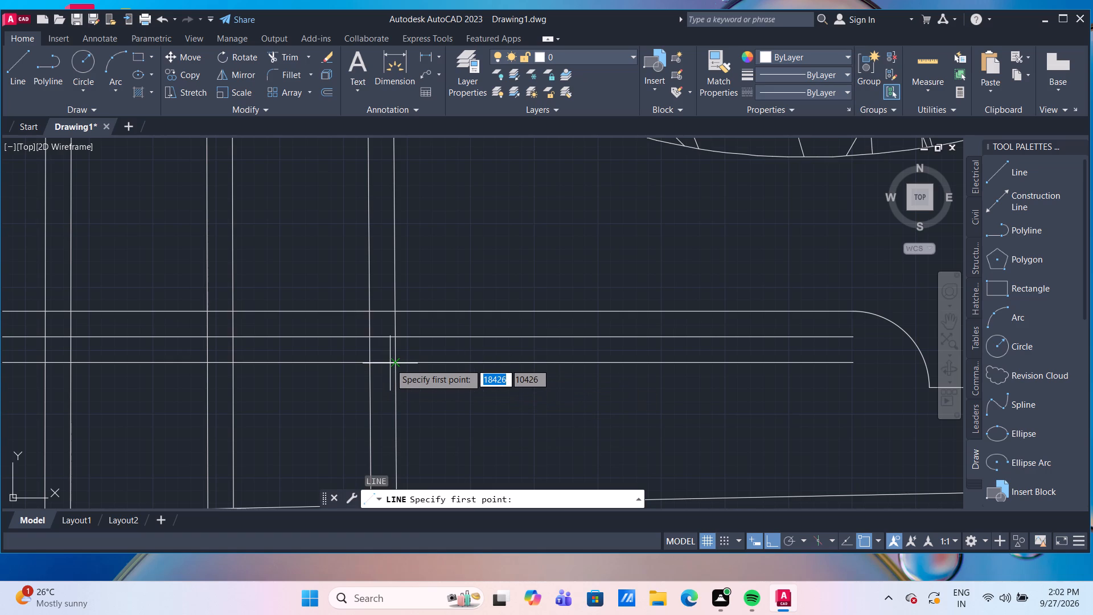
{"action": "left_click", "coordinate": [394, 363]}
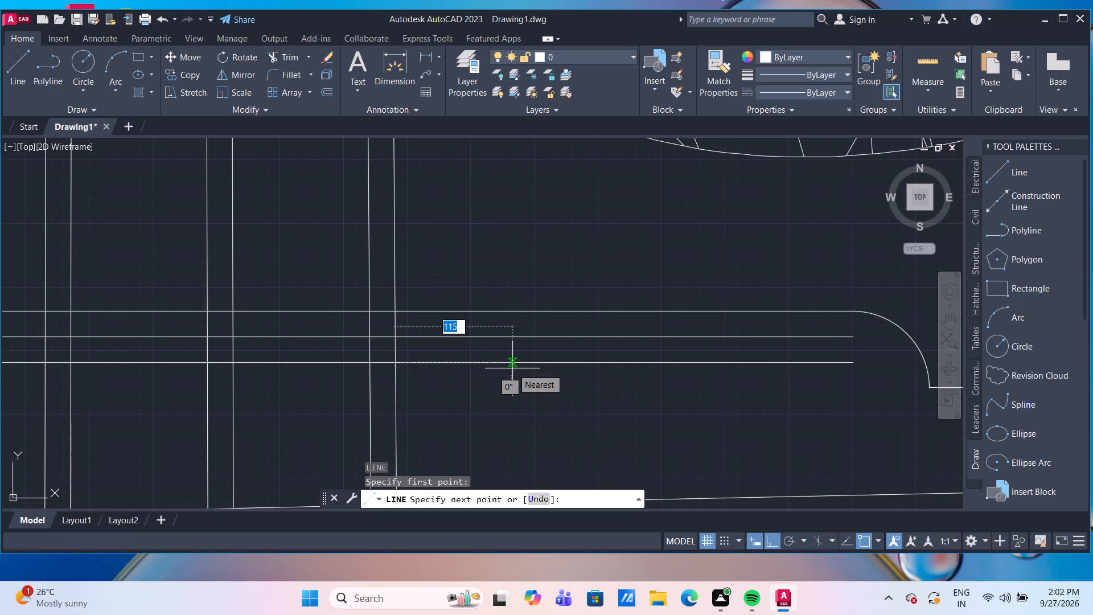
{"action": "type", "text": "125"}
{"action": "key", "text": "Return"}
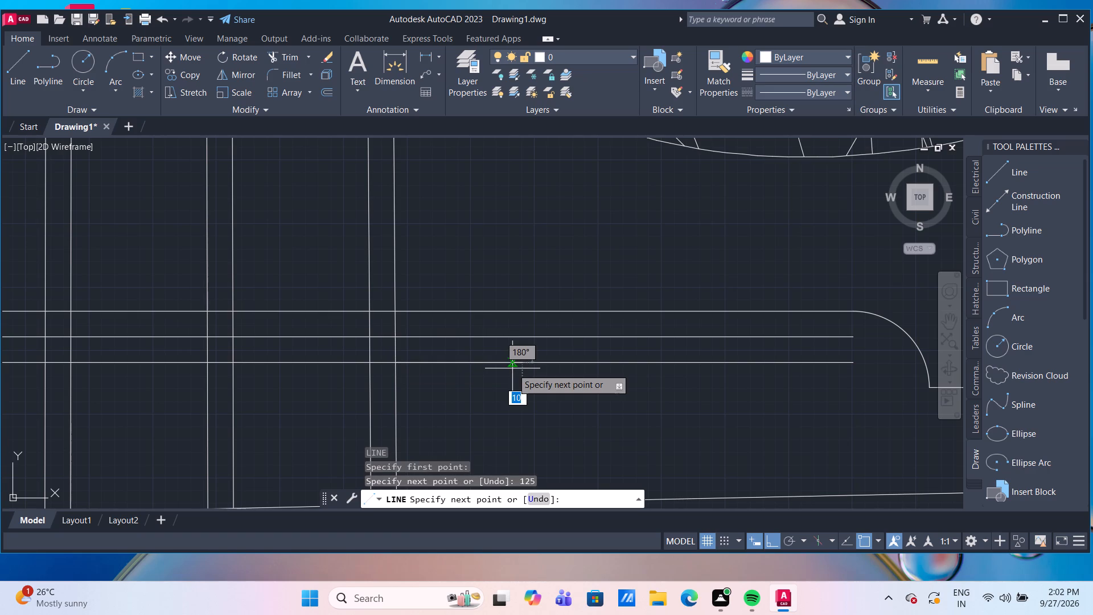
{"action": "scroll", "coordinate": [523, 342], "scroll_direction": "up", "scroll_amount": 3}
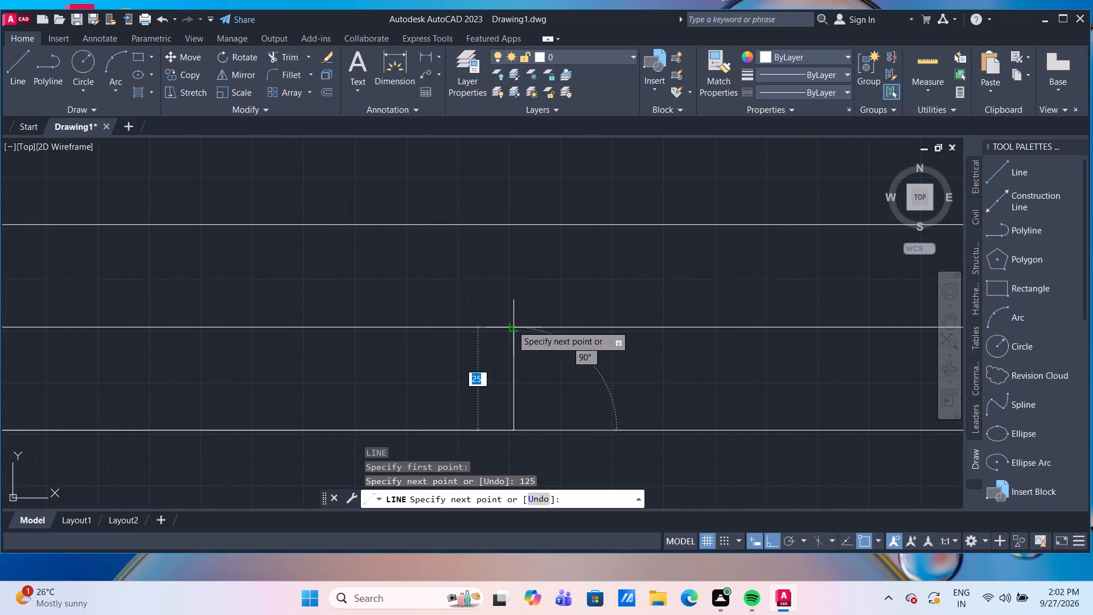
{"action": "left_click", "coordinate": [516, 326]}
{"action": "key", "text": "Return"}
{"action": "scroll", "coordinate": [516, 326], "scroll_direction": "down", "scroll_amount": 2}
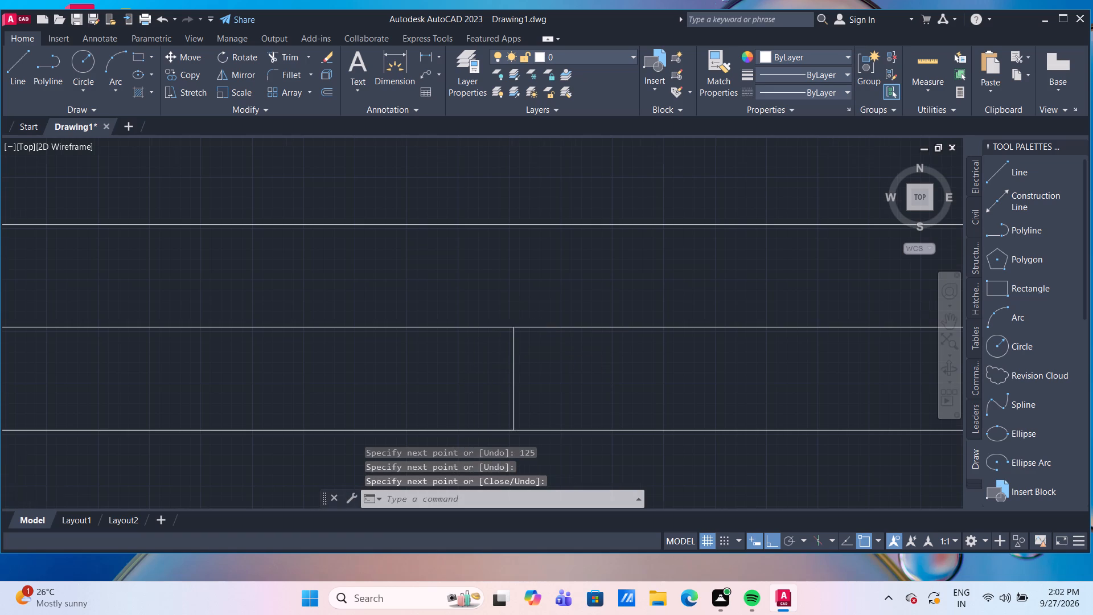
{"action": "scroll", "coordinate": [615, 402], "scroll_direction": "down", "scroll_amount": 1}
{"action": "middle_click_drag", "start_coordinate": [613, 402], "coordinate": [527, 379]}
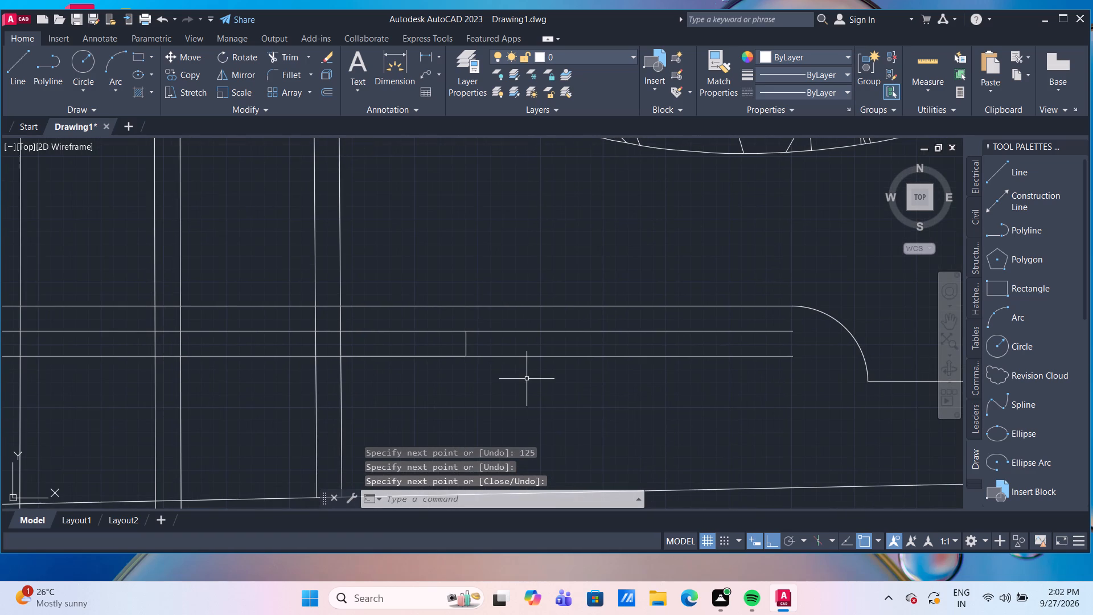
Trim both inner bridge lines beyond the right end line, along with the overlapping 125 guide segment.
{"action": "type", "text": "TR"}
{"action": "key", "text": "Return"}
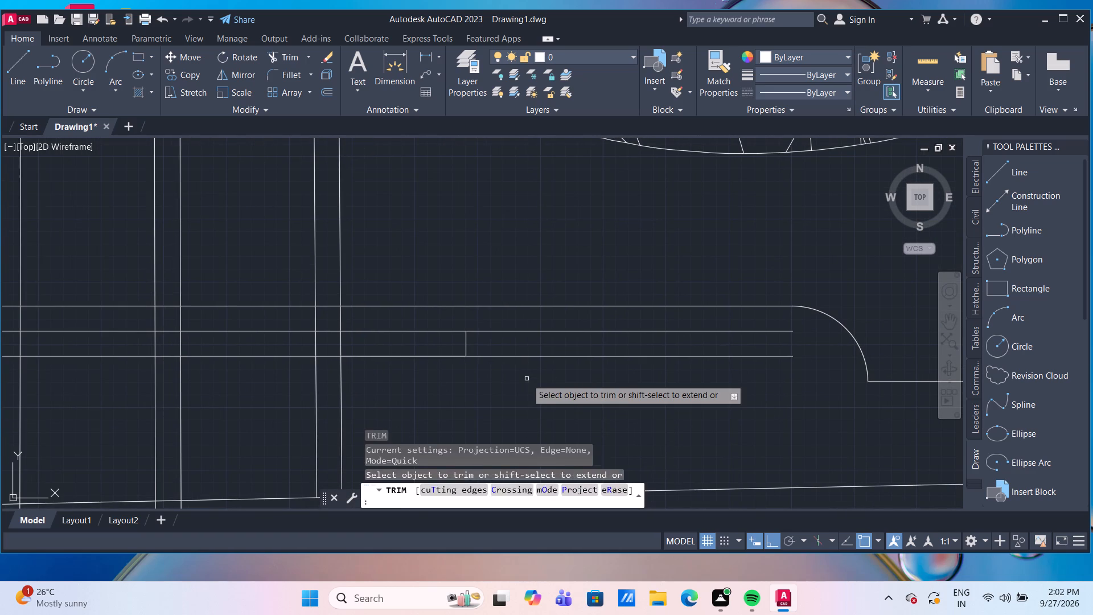
{"action": "left_click", "coordinate": [527, 379]}
{"action": "left_click", "coordinate": [513, 322]}
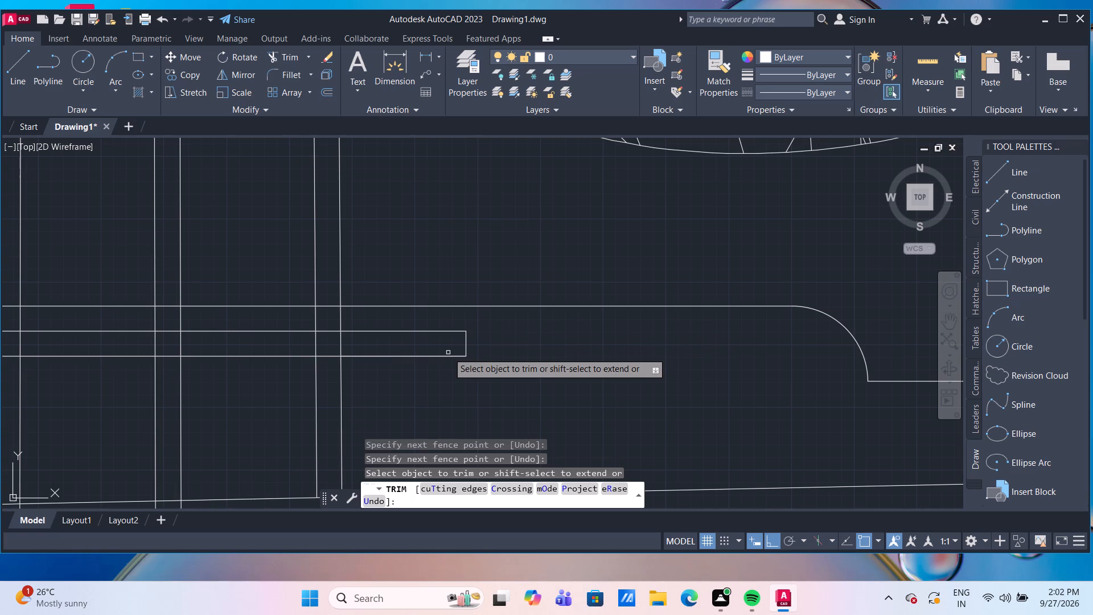
{"action": "left_click", "coordinate": [440, 358]}
{"action": "scroll", "coordinate": [478, 383], "scroll_direction": "down", "scroll_amount": 3}
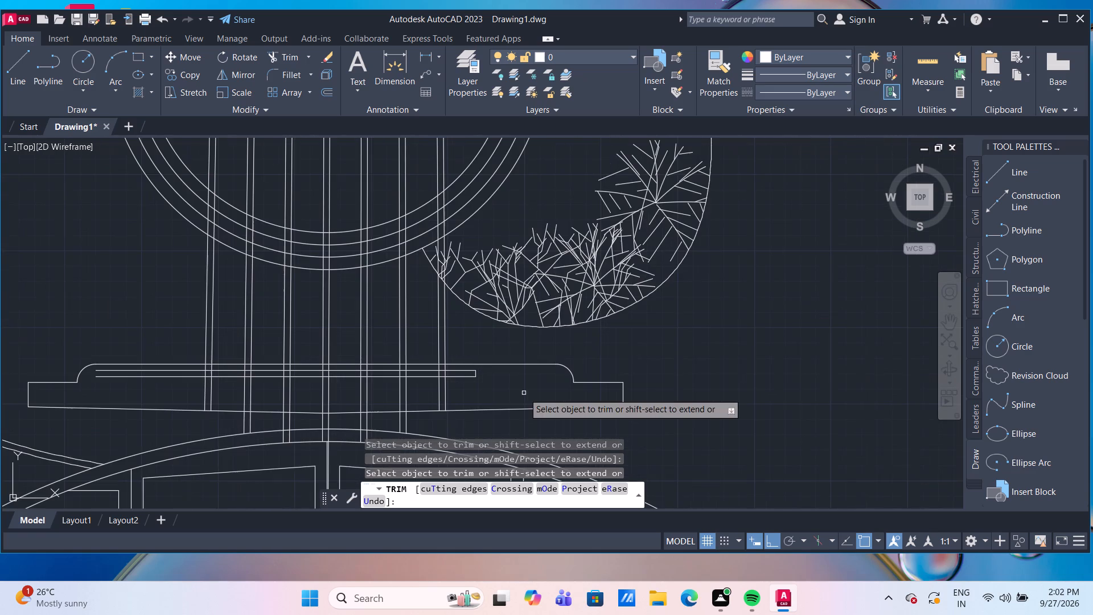
{"action": "middle_click_drag", "start_coordinate": [192, 397], "coordinate": [369, 416]}
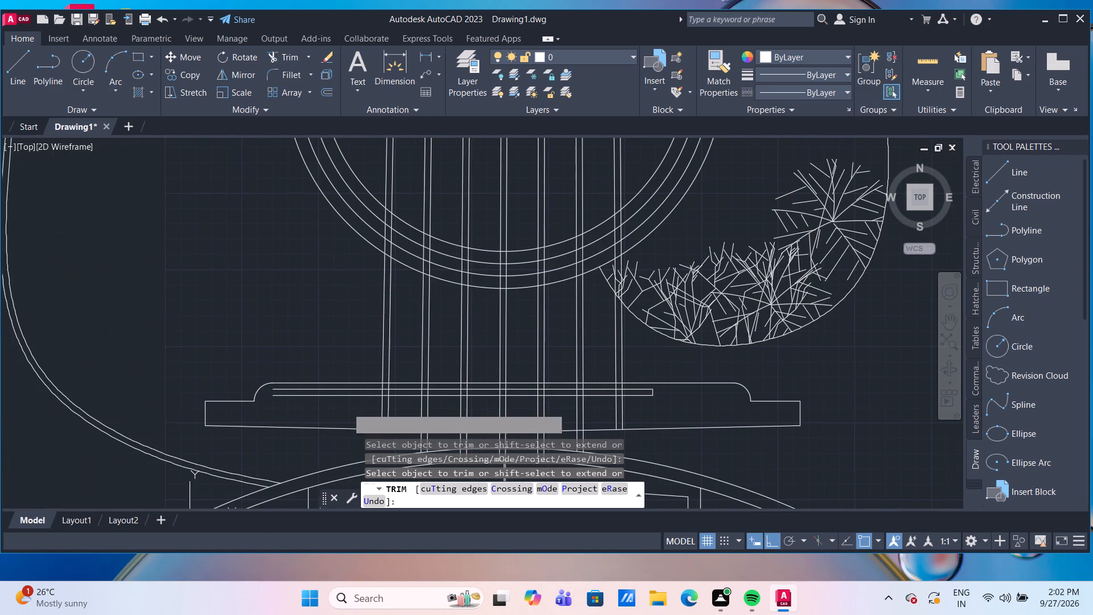
{"action": "scroll", "coordinate": [326, 405], "scroll_direction": "up", "scroll_amount": 2}
{"action": "key", "text": "Escape"}
Draw a line 125 outward from the outermost left string along the lower inner line, continuing straight up to the upper inner line.
{"action": "scroll", "coordinate": [343, 411], "scroll_direction": "down", "scroll_amount": 2}
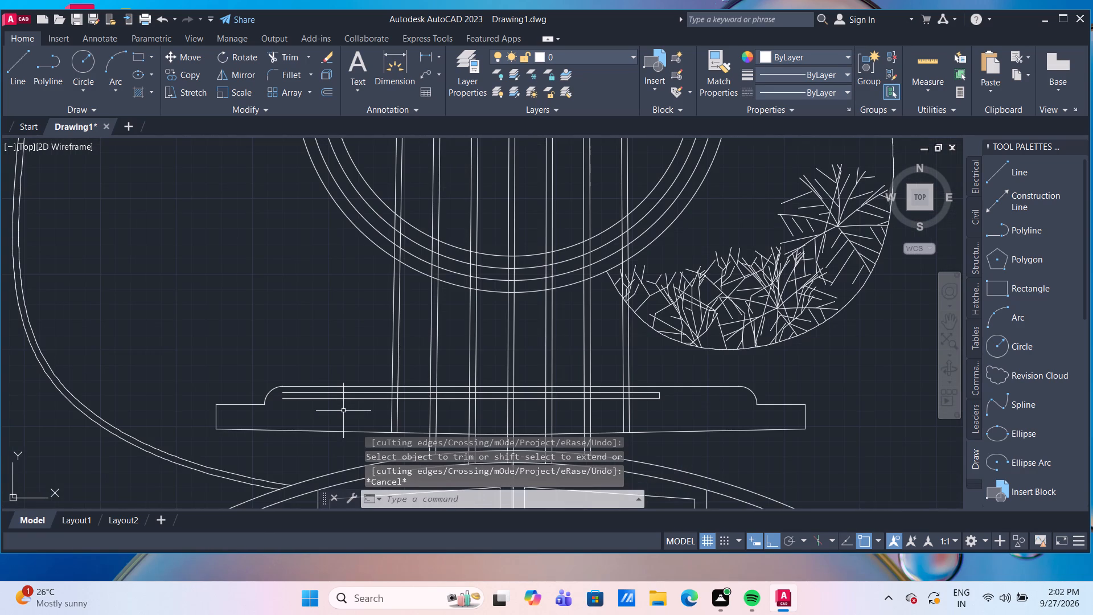
{"action": "scroll", "coordinate": [343, 411], "scroll_direction": "down", "scroll_amount": 2}
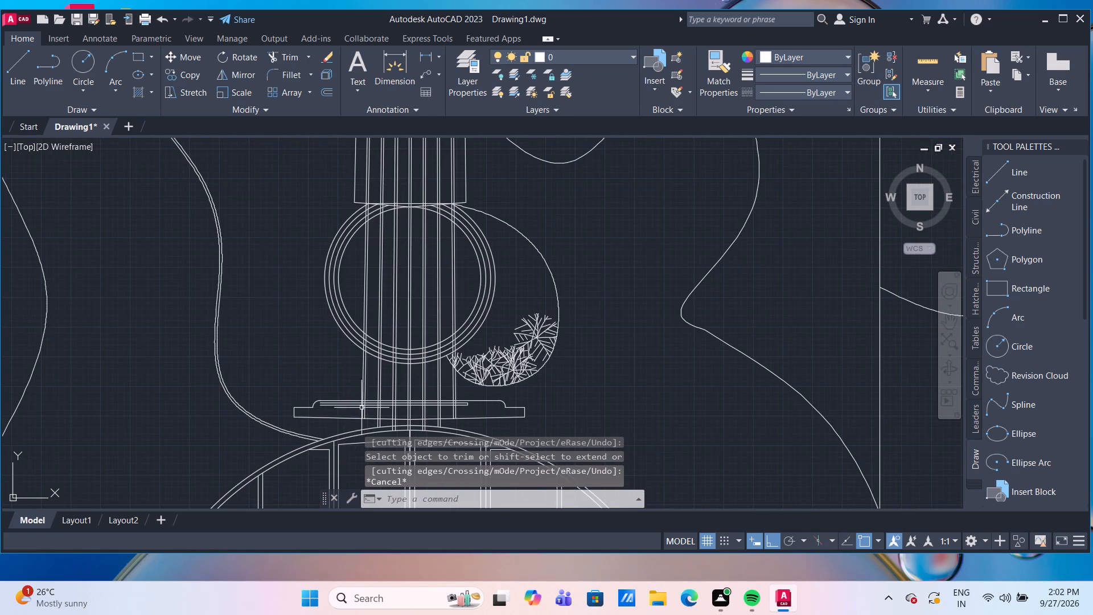
{"action": "scroll", "coordinate": [371, 392], "scroll_direction": "up", "scroll_amount": 3}
{"action": "middle_click_drag", "start_coordinate": [313, 460], "coordinate": [302, 405]}
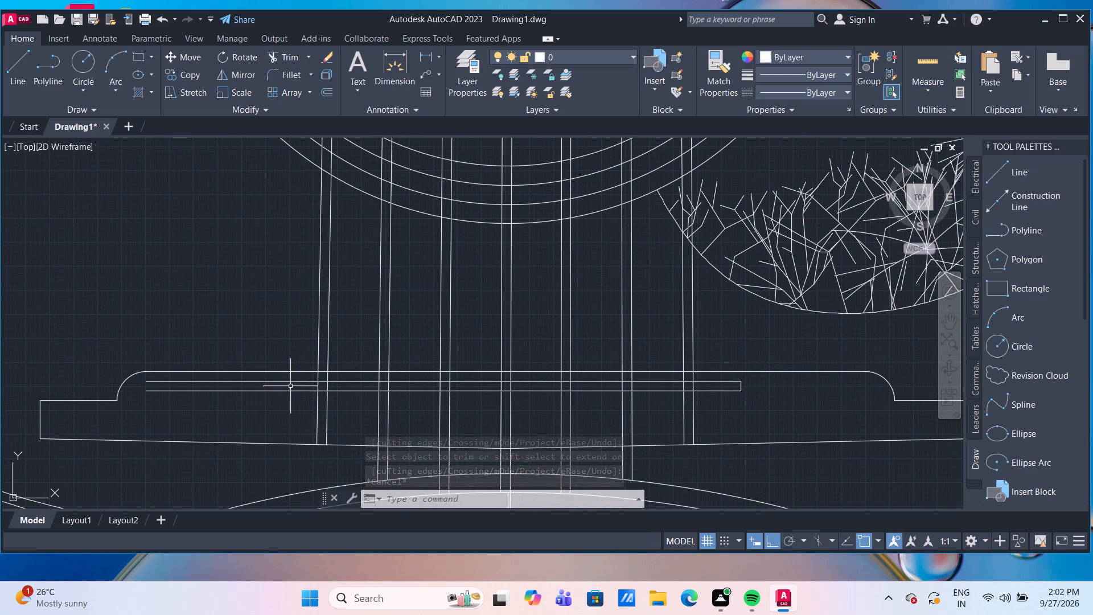
{"action": "key", "text": "l"}
{"action": "key", "text": "Return"}
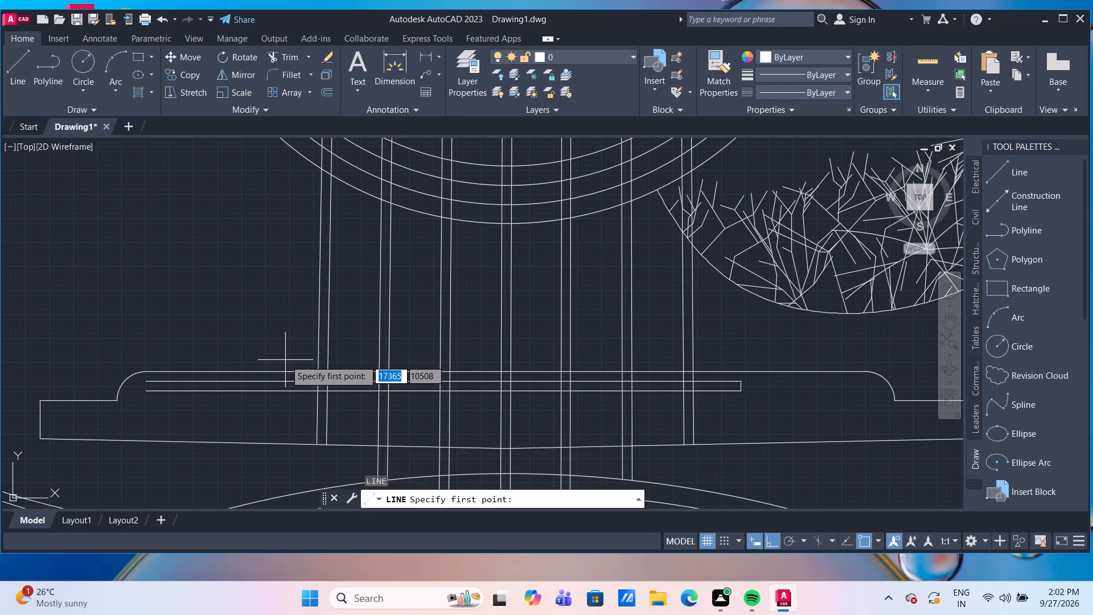
{"action": "left_click", "coordinate": [317, 393]}
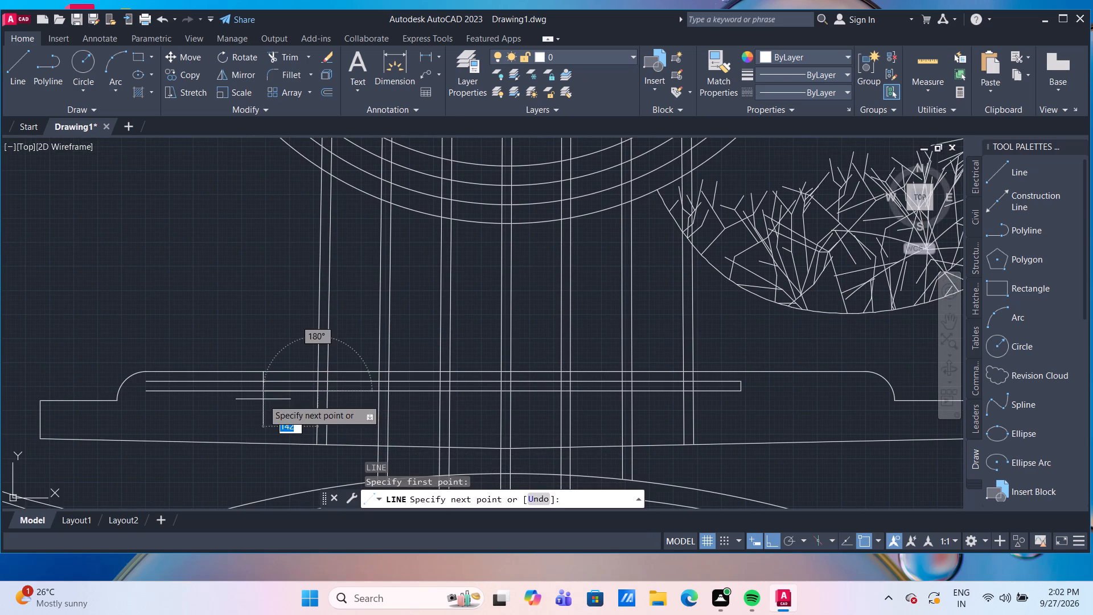
{"action": "type", "text": "125"}
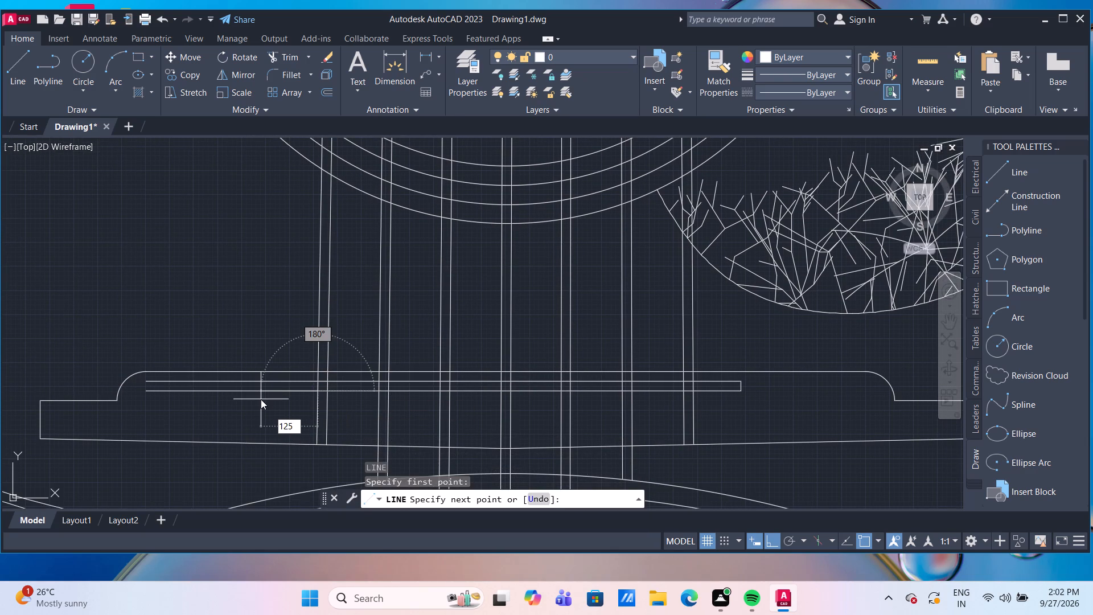
{"action": "key", "text": "Return"}
{"action": "scroll", "coordinate": [261, 399], "scroll_direction": "up", "scroll_amount": 3}
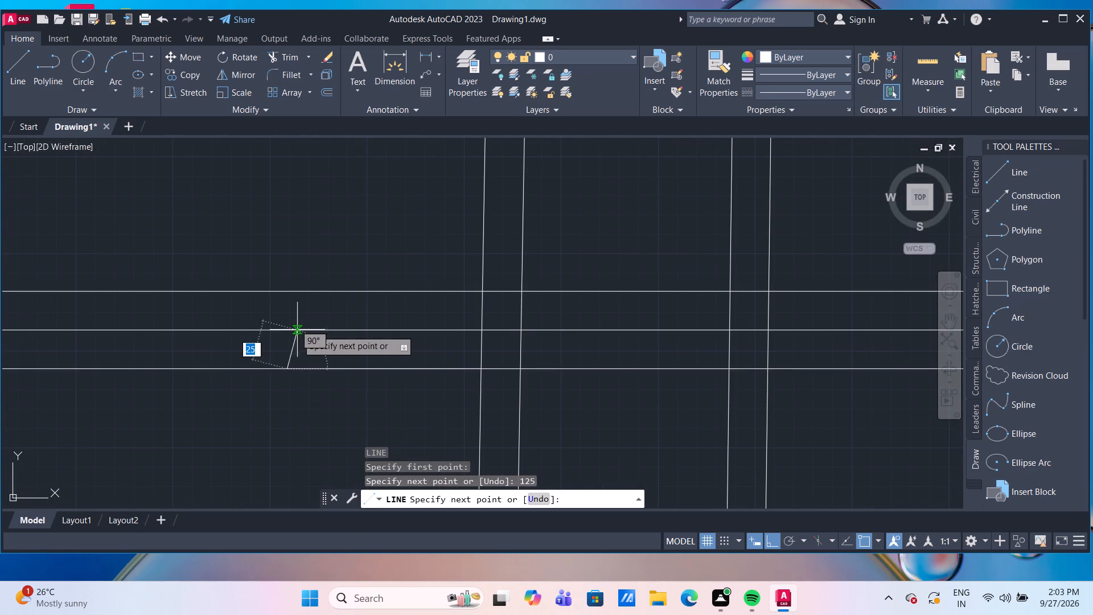
{"action": "left_click", "coordinate": [289, 329]}
{"action": "key", "text": "Return"}
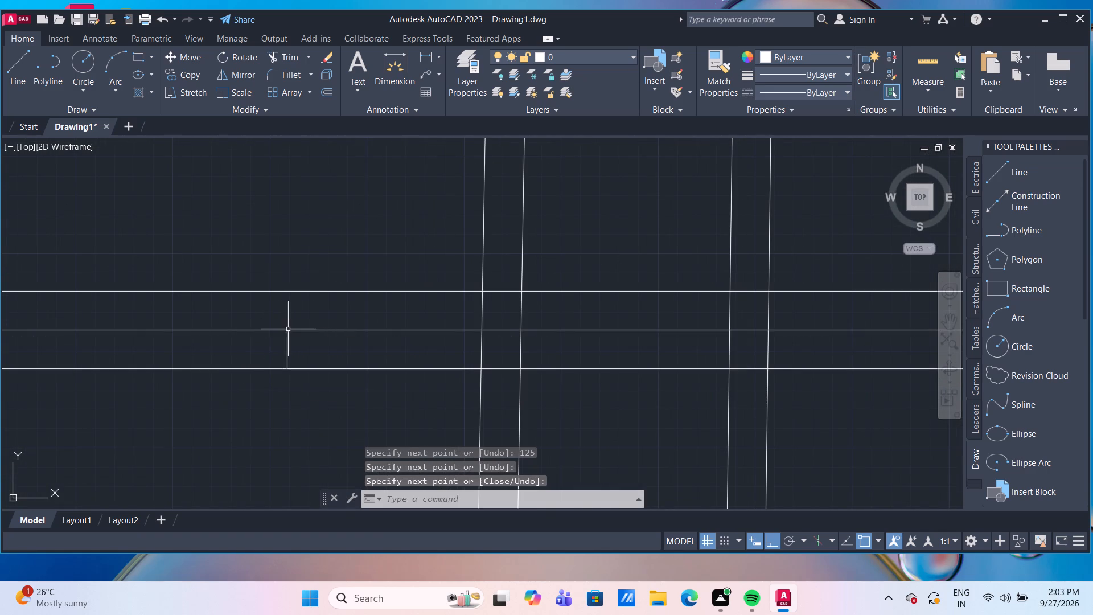
Trim both inner bridge lines beyond the left end line, along with the overlapping 125 guide segment.
{"action": "type", "text": "TR"}
{"action": "key", "text": "Return"}
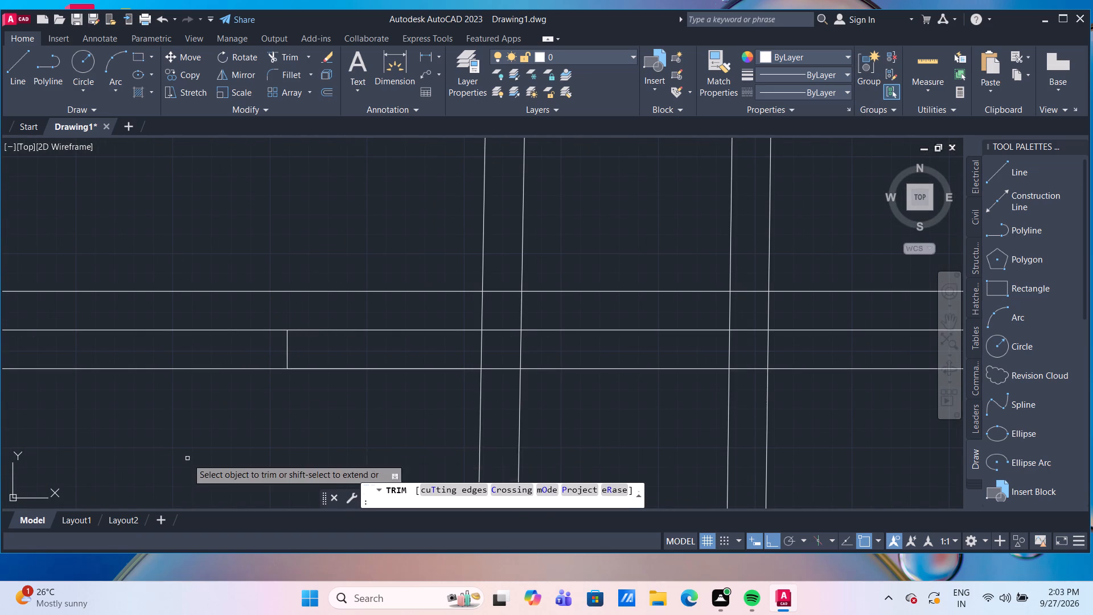
{"action": "left_click", "coordinate": [180, 405]}
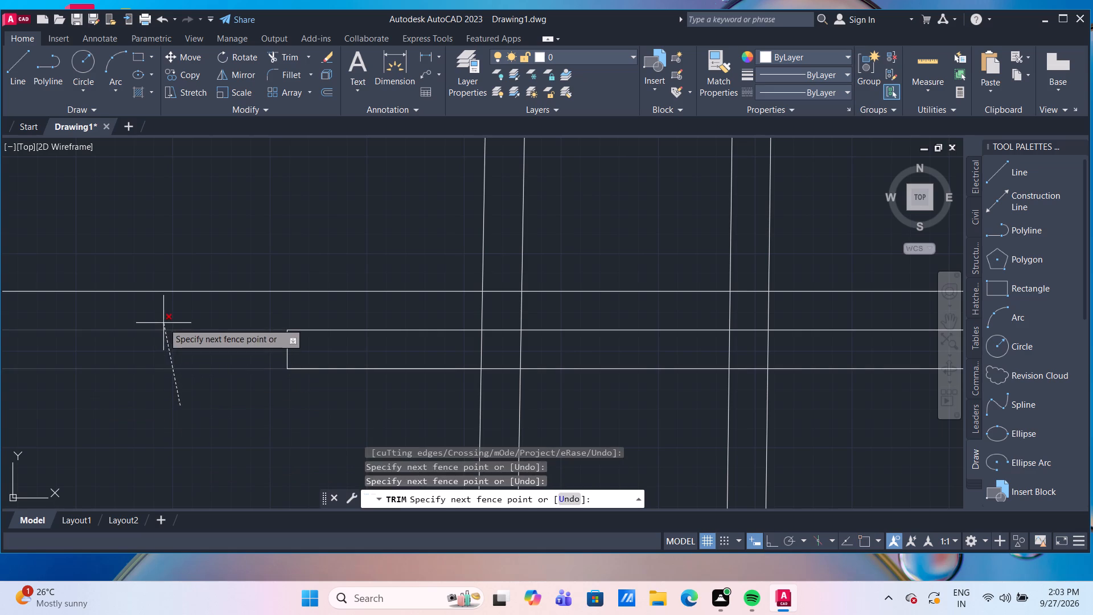
{"action": "left_click", "coordinate": [163, 323]}
{"action": "left_click", "coordinate": [371, 368]}
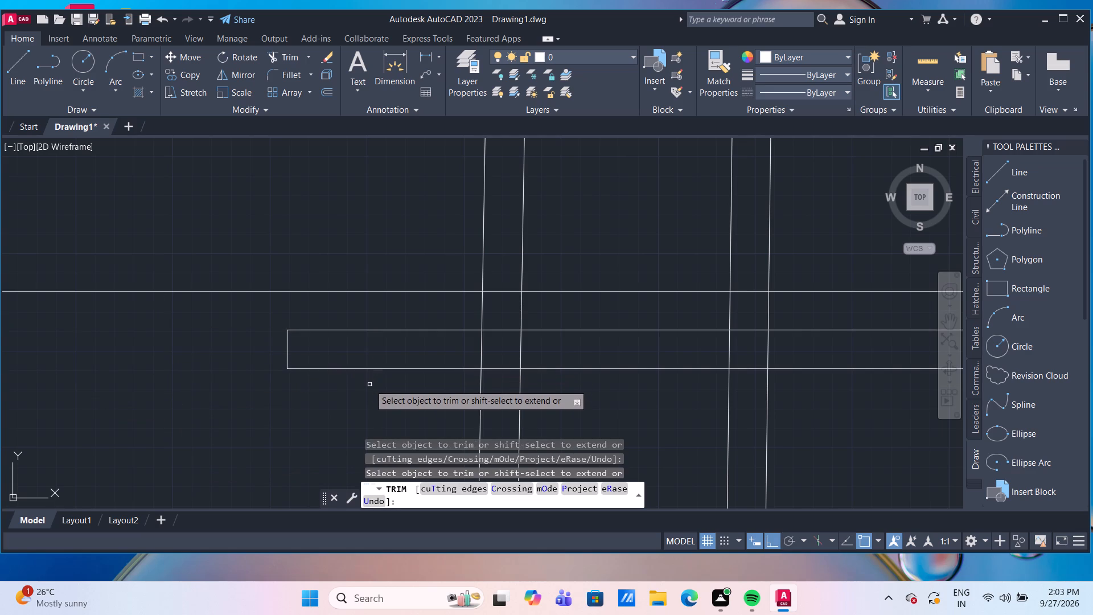
Trim the inner strings' overhanging ends between the bridge's lower edge and the arch below it.
{"action": "scroll", "coordinate": [369, 385], "scroll_direction": "down", "scroll_amount": 6}
{"action": "middle_click_drag", "start_coordinate": [653, 401], "coordinate": [638, 368]}
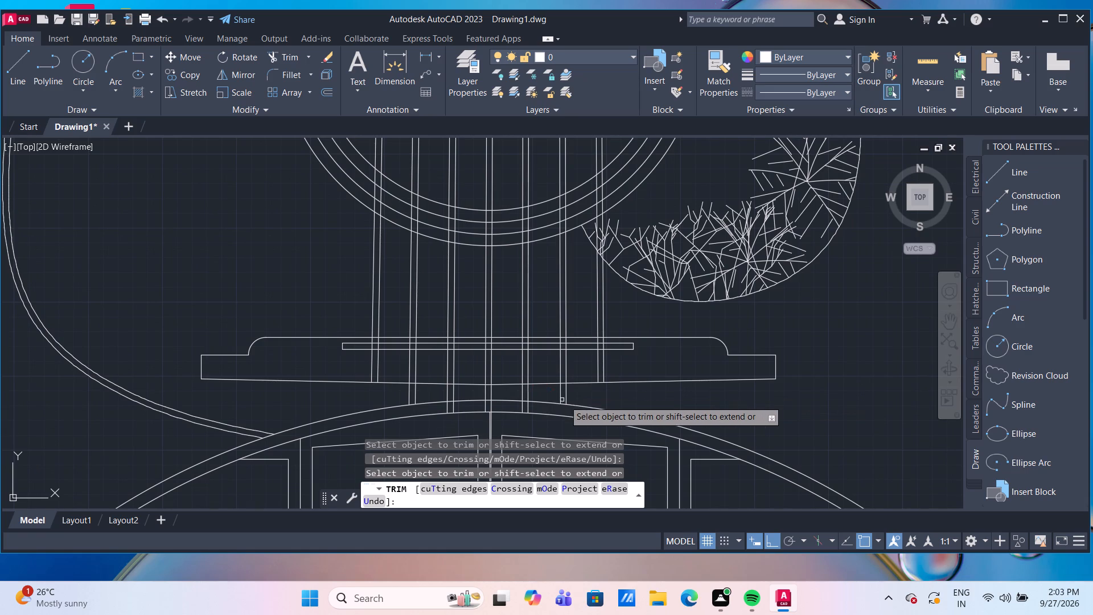
{"action": "scroll", "coordinate": [569, 395], "scroll_direction": "up", "scroll_amount": 2}
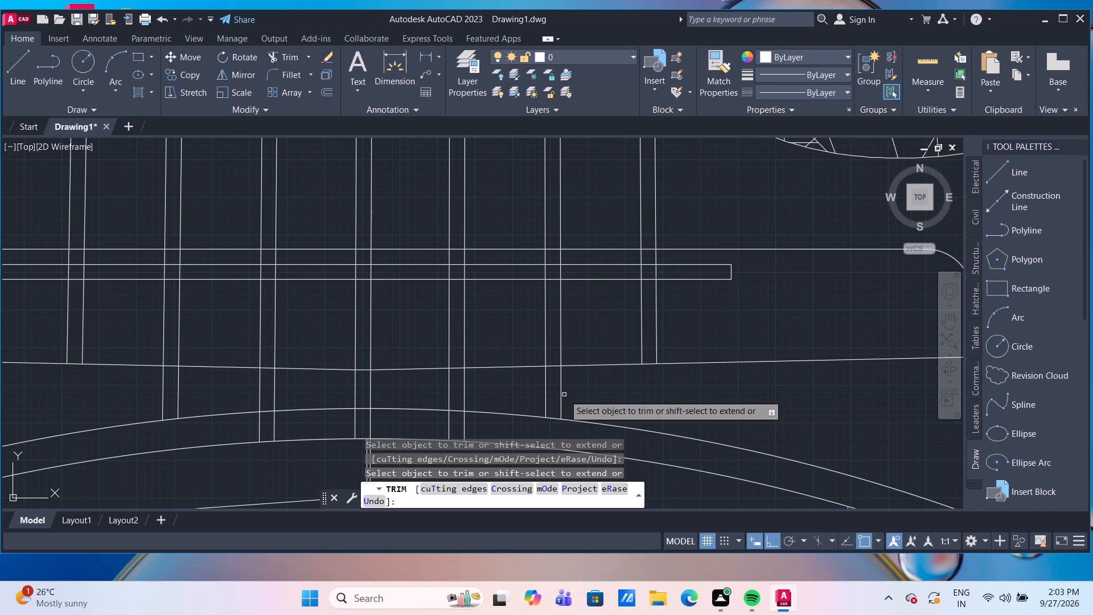
{"action": "left_click", "coordinate": [148, 388]}
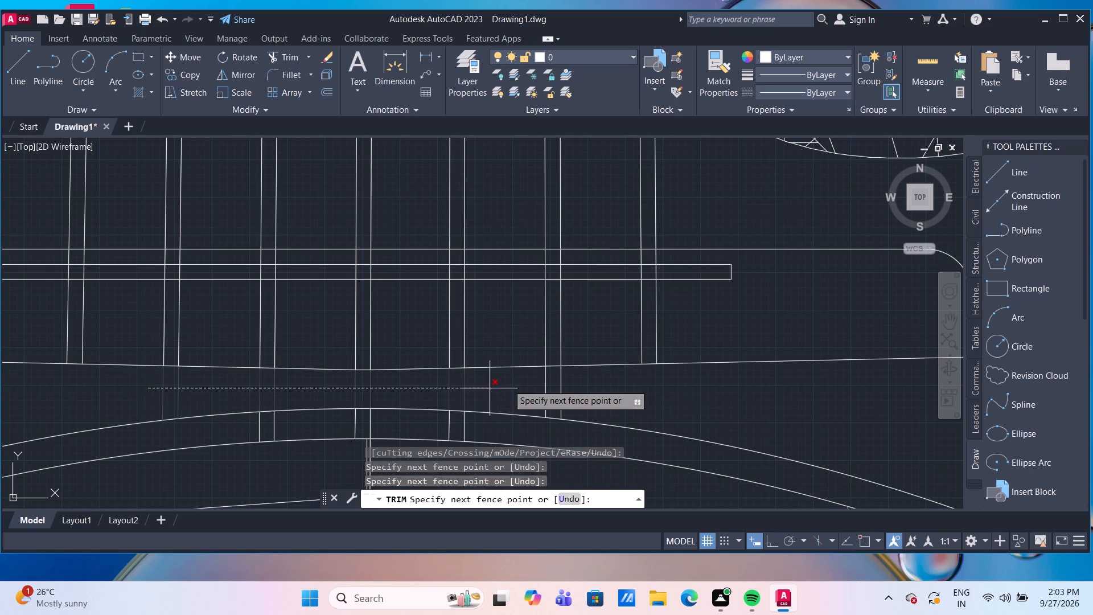
{"action": "left_click", "coordinate": [649, 392]}
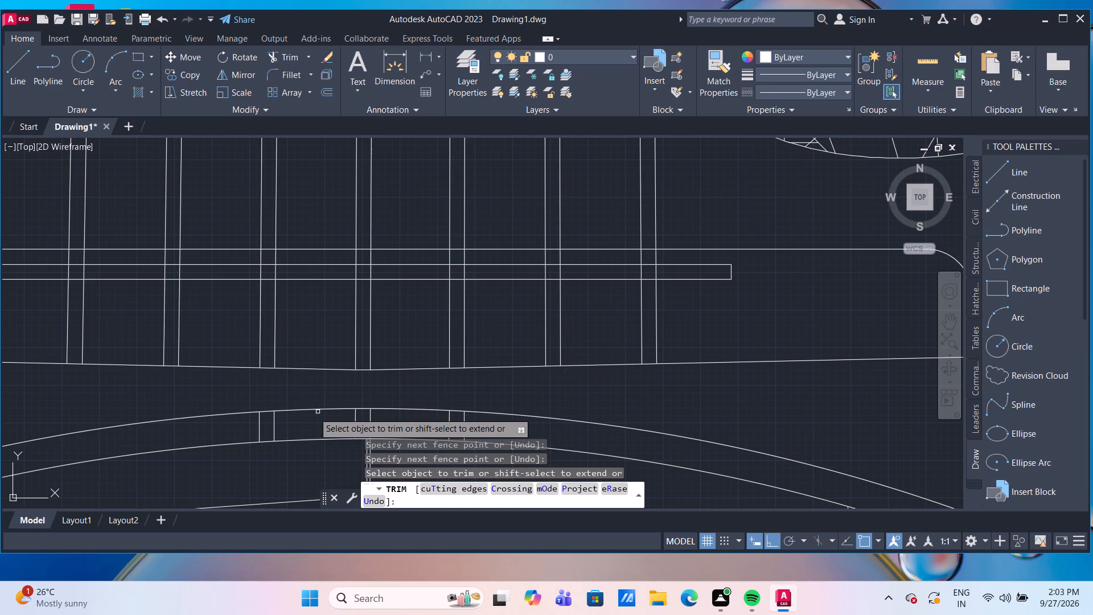
Trim the leftover string segments of the three middle strings between the arch's outer and inner curves.
{"action": "scroll", "coordinate": [312, 413], "scroll_direction": "down", "scroll_amount": 2}
{"action": "middle_click_drag", "start_coordinate": [369, 408], "coordinate": [376, 347]}
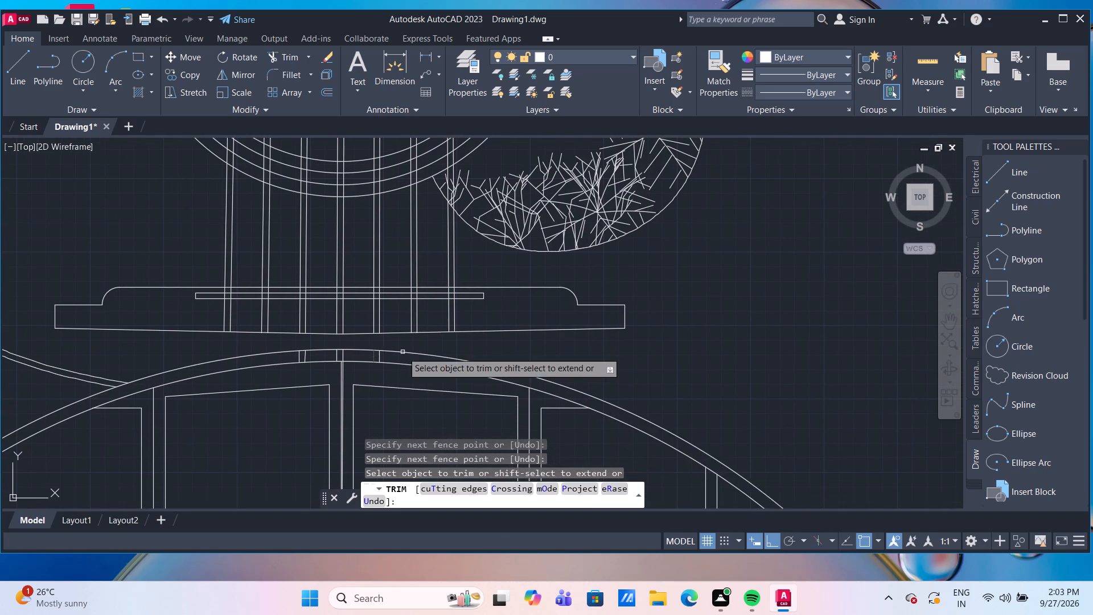
{"action": "scroll", "coordinate": [346, 335], "scroll_direction": "up", "scroll_amount": 2}
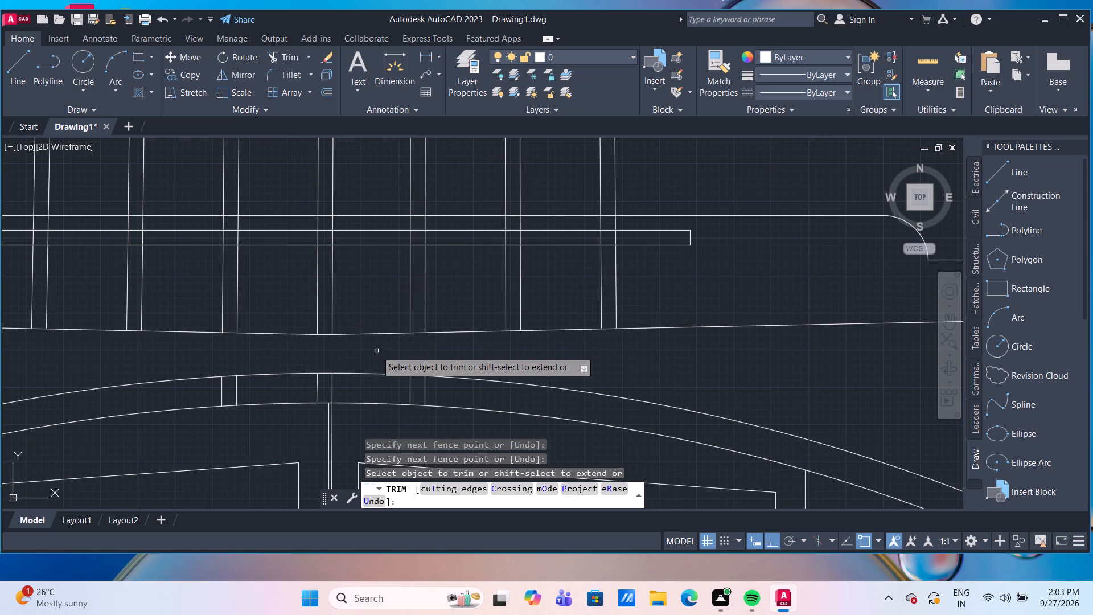
{"action": "scroll", "coordinate": [358, 395], "scroll_direction": "down", "scroll_amount": 2}
{"action": "middle_click_drag", "start_coordinate": [356, 405], "coordinate": [335, 351]}
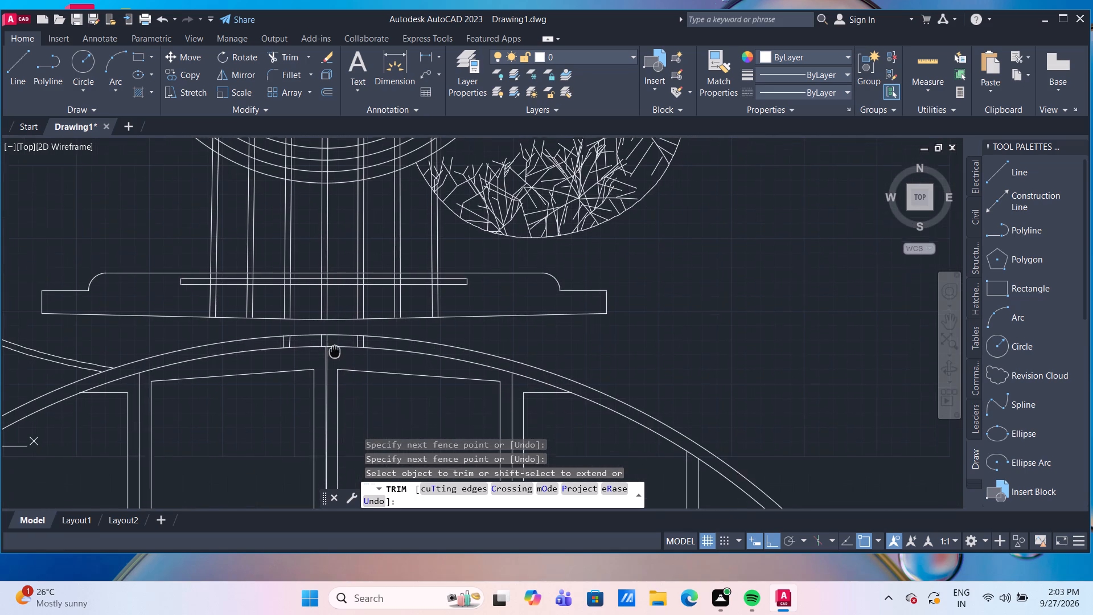
{"action": "middle_click_drag", "start_coordinate": [335, 351], "coordinate": [341, 370]}
{"action": "scroll", "coordinate": [341, 370], "scroll_direction": "up", "scroll_amount": 3}
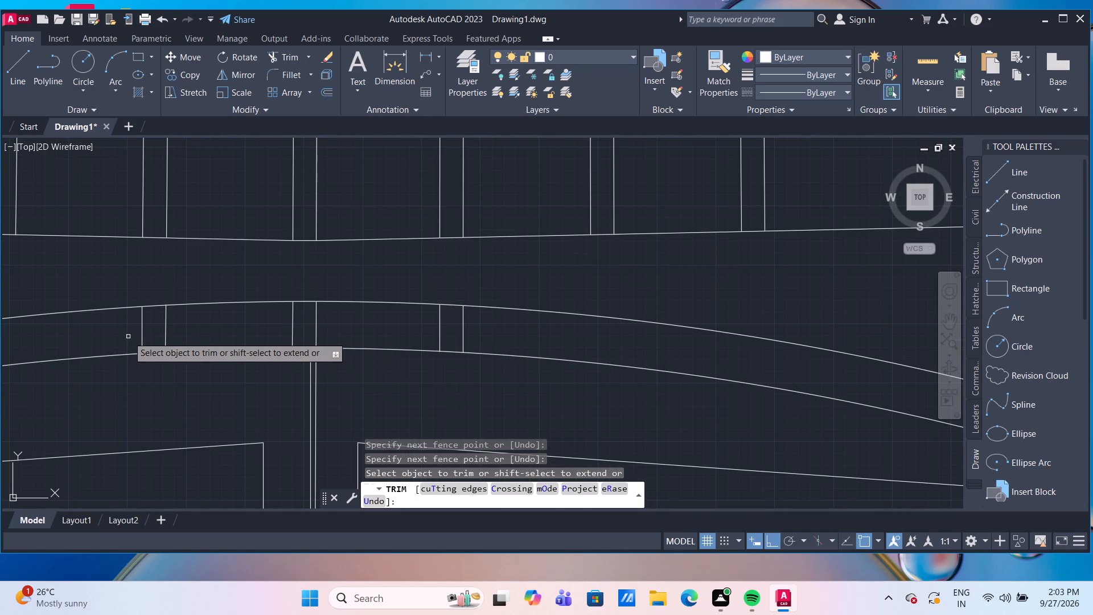
{"action": "left_click", "coordinate": [126, 334]}
{"action": "left_click", "coordinate": [487, 327]}
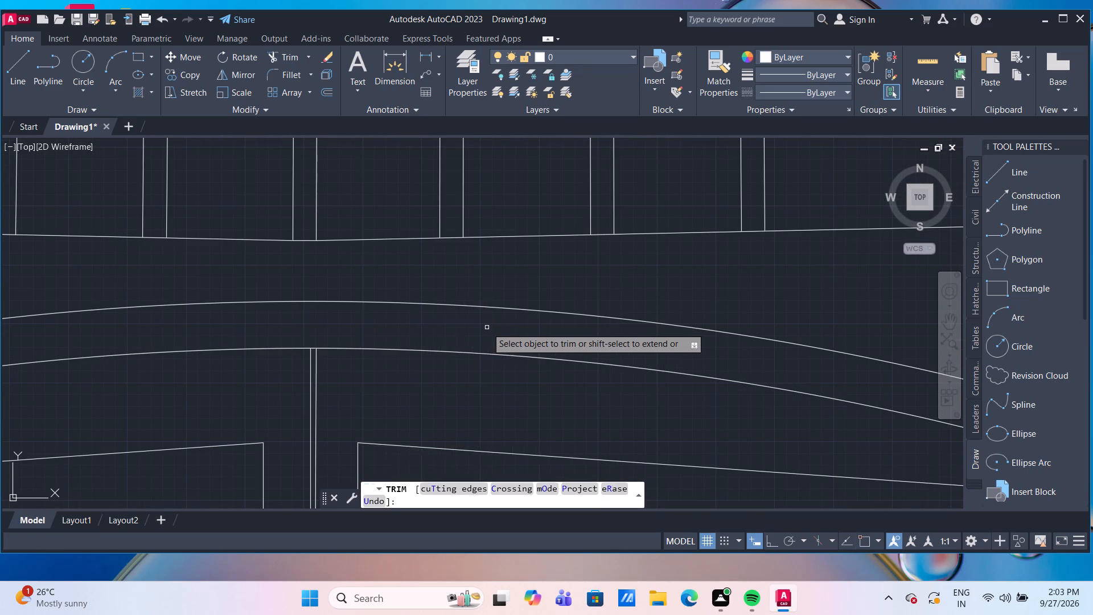
Trim the three left strings where they cross the inside of the bridge's saddle slot.
{"action": "scroll", "coordinate": [488, 327], "scroll_direction": "down", "scroll_amount": 3}
{"action": "scroll", "coordinate": [576, 321], "scroll_direction": "down", "scroll_amount": 3}
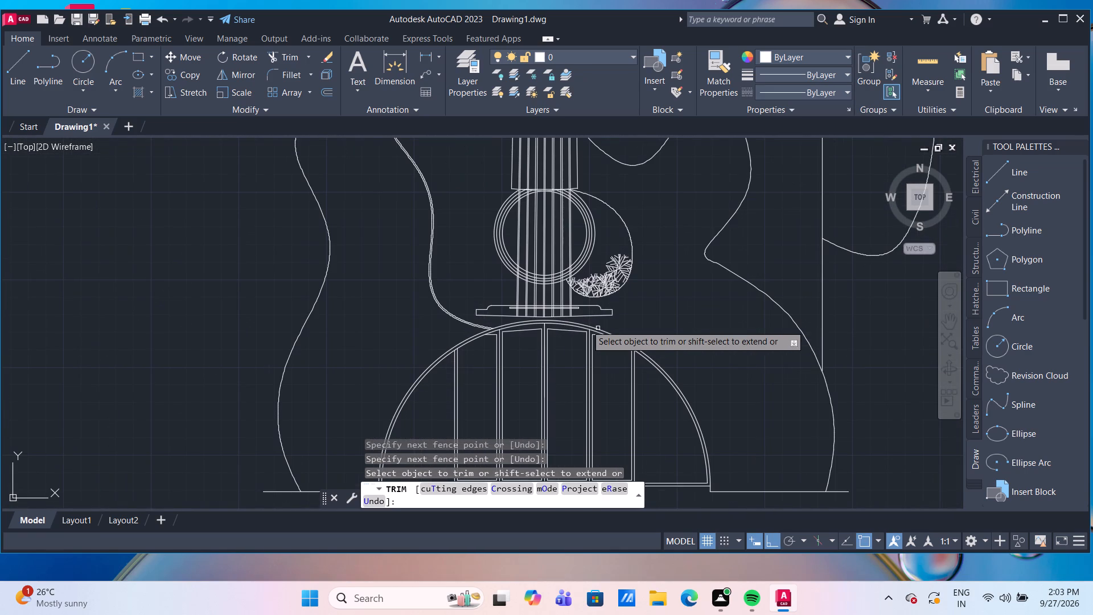
{"action": "scroll", "coordinate": [548, 311], "scroll_direction": "up", "scroll_amount": 7}
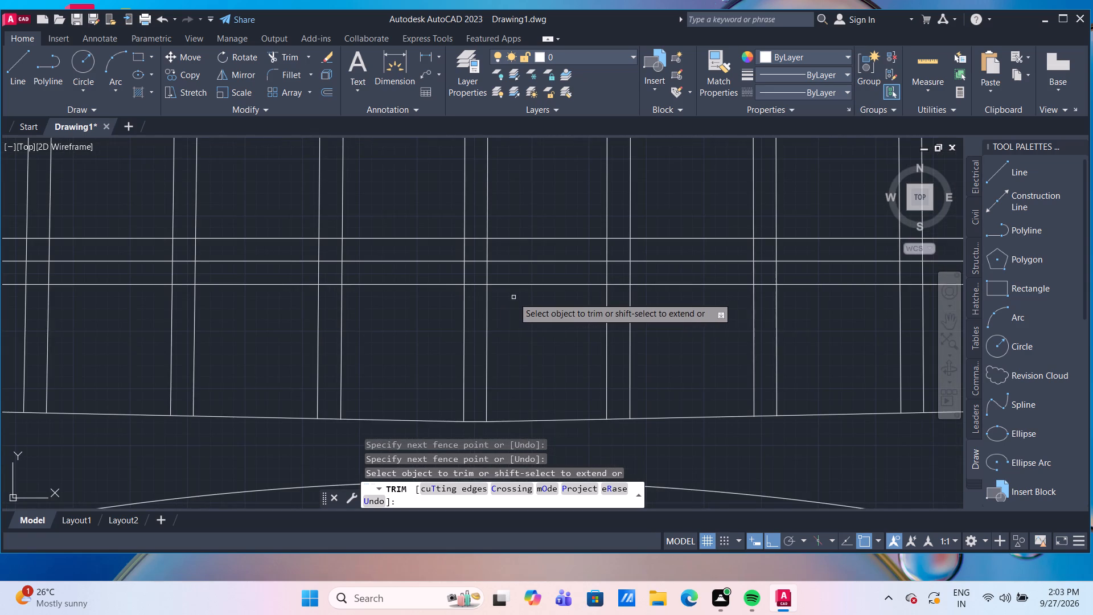
{"action": "scroll", "coordinate": [488, 298], "scroll_direction": "down", "scroll_amount": 2}
{"action": "scroll", "coordinate": [309, 294], "scroll_direction": "up", "scroll_amount": 2}
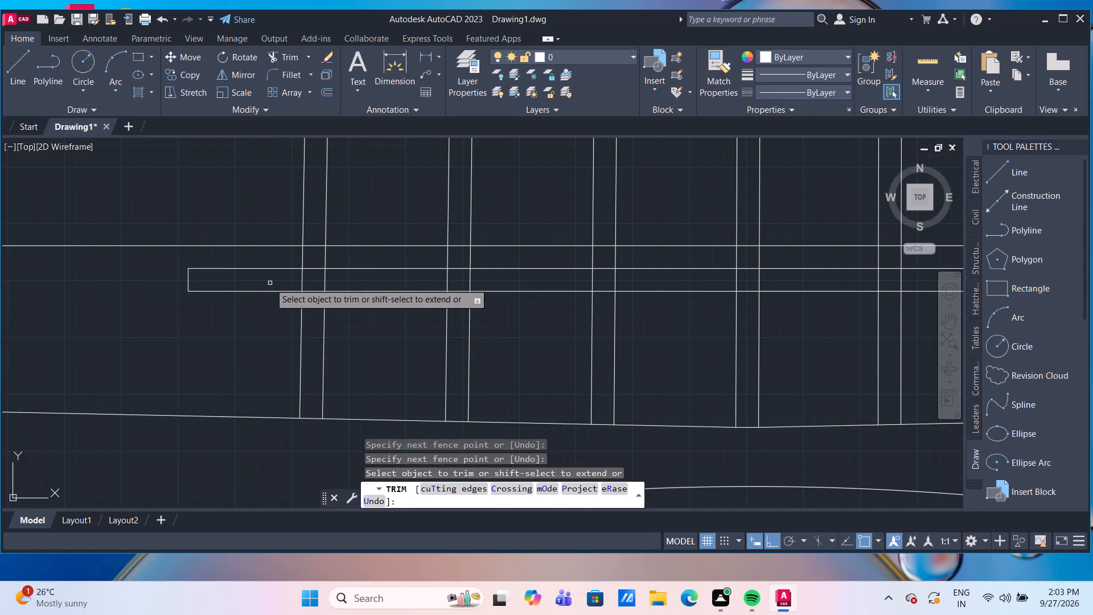
{"action": "left_click", "coordinate": [270, 280]}
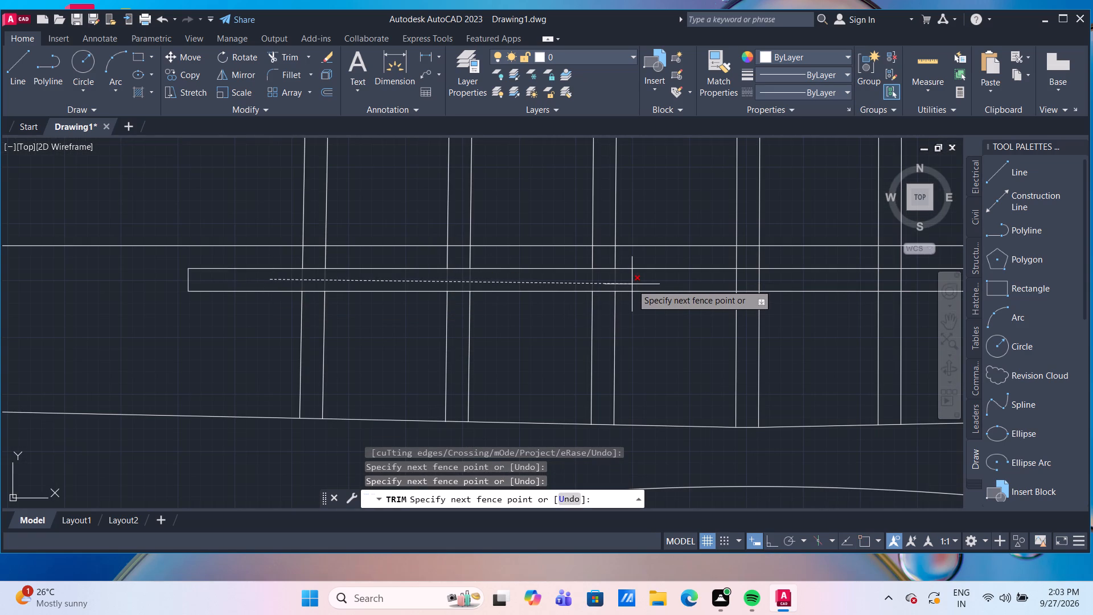
{"action": "left_click", "coordinate": [632, 284]}
Trim the remaining four strings where they cross the inside of the bridge's saddle slot.
{"action": "scroll", "coordinate": [632, 284], "scroll_direction": "down", "scroll_amount": 3}
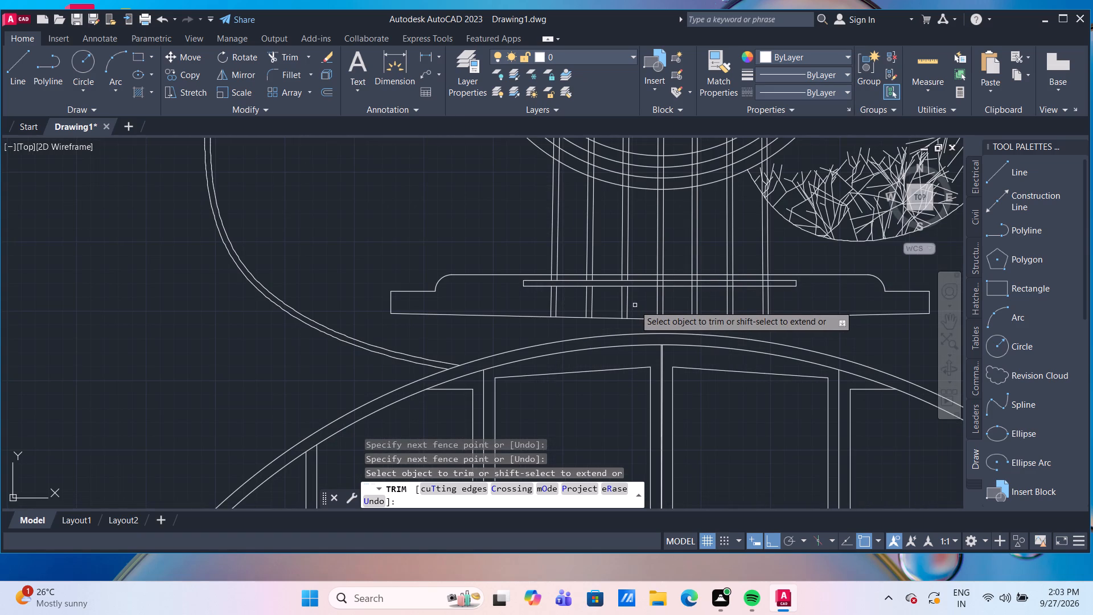
{"action": "scroll", "coordinate": [673, 265], "scroll_direction": "up", "scroll_amount": 3}
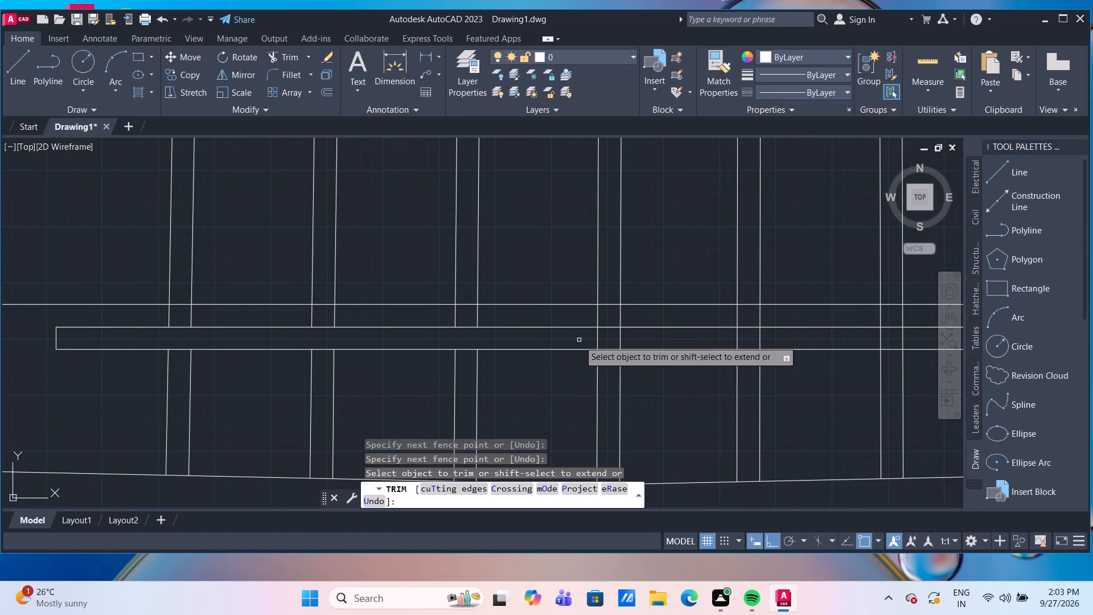
{"action": "left_click", "coordinate": [579, 341]}
{"action": "scroll", "coordinate": [903, 335], "scroll_direction": "down", "scroll_amount": 1}
{"action": "middle_click_drag", "start_coordinate": [899, 335], "coordinate": [774, 321]}
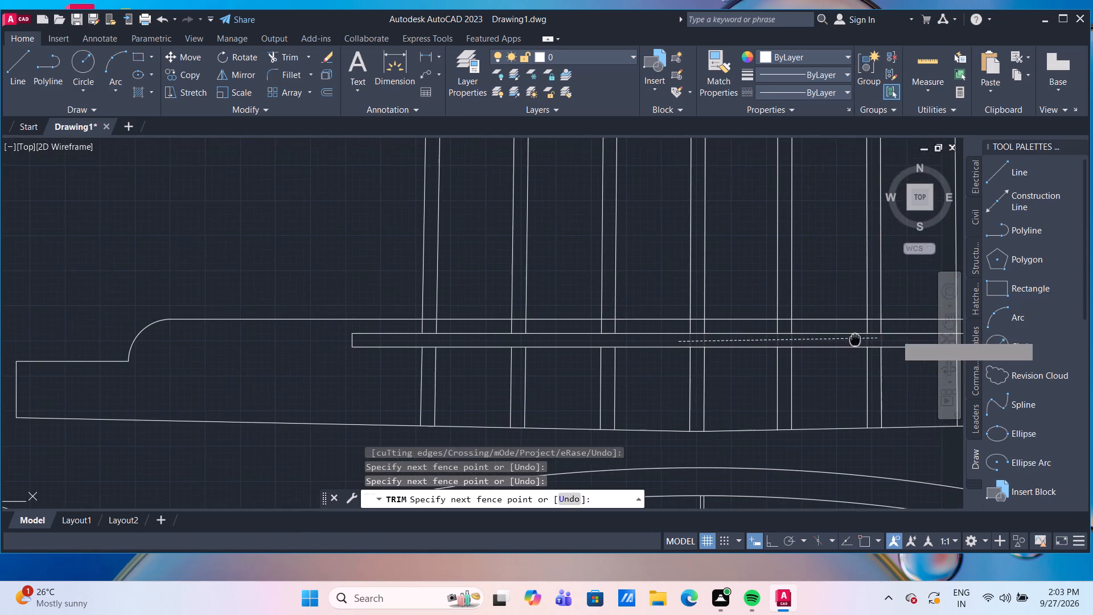
{"action": "middle_click_drag", "start_coordinate": [774, 321], "coordinate": [634, 289]}
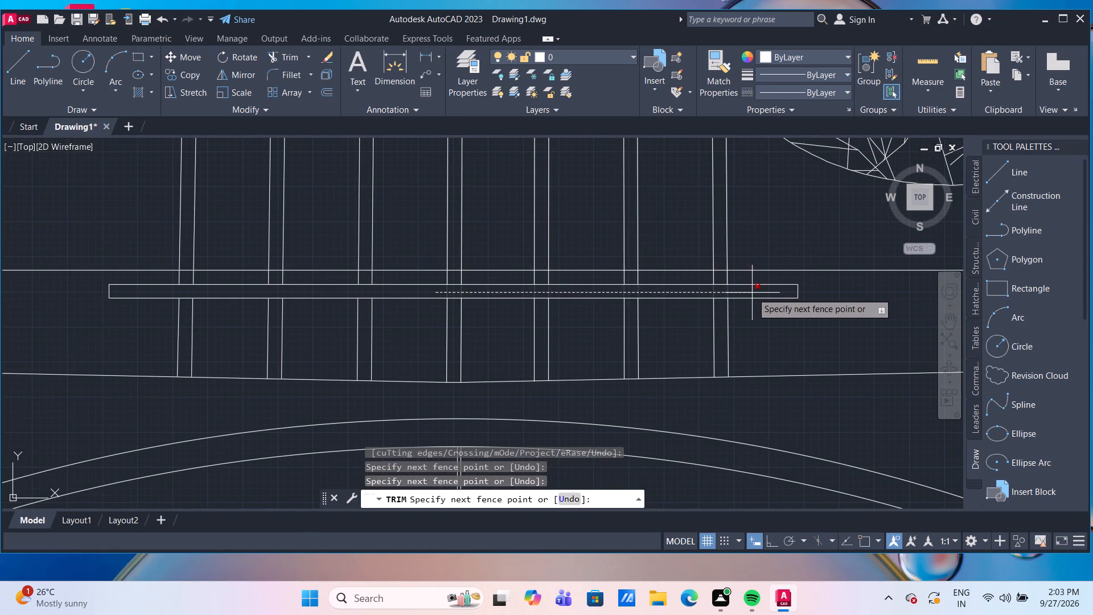
{"action": "left_click", "coordinate": [752, 293]}
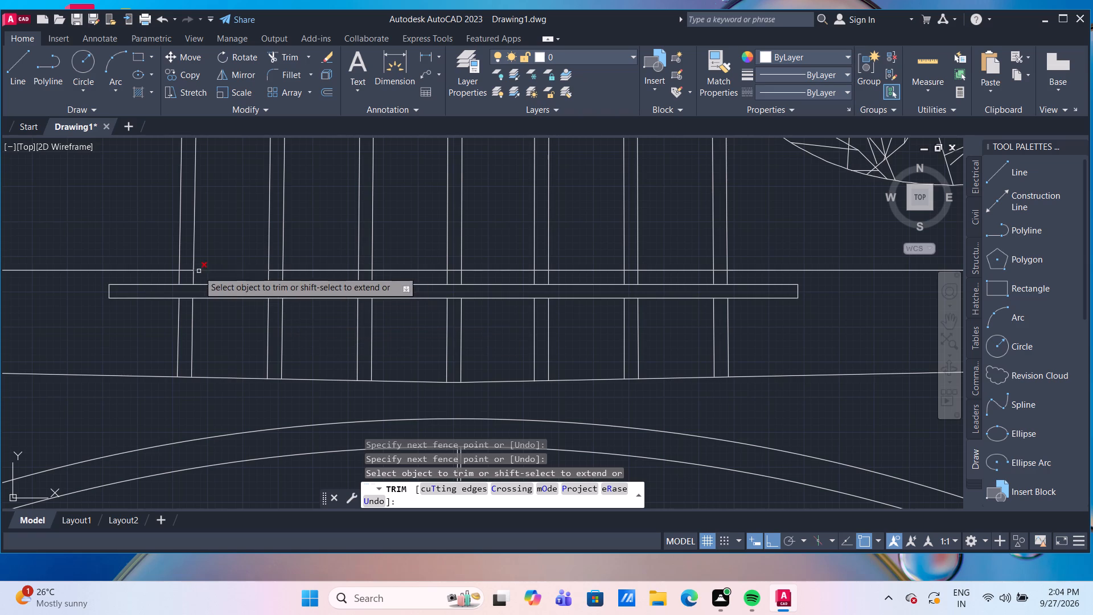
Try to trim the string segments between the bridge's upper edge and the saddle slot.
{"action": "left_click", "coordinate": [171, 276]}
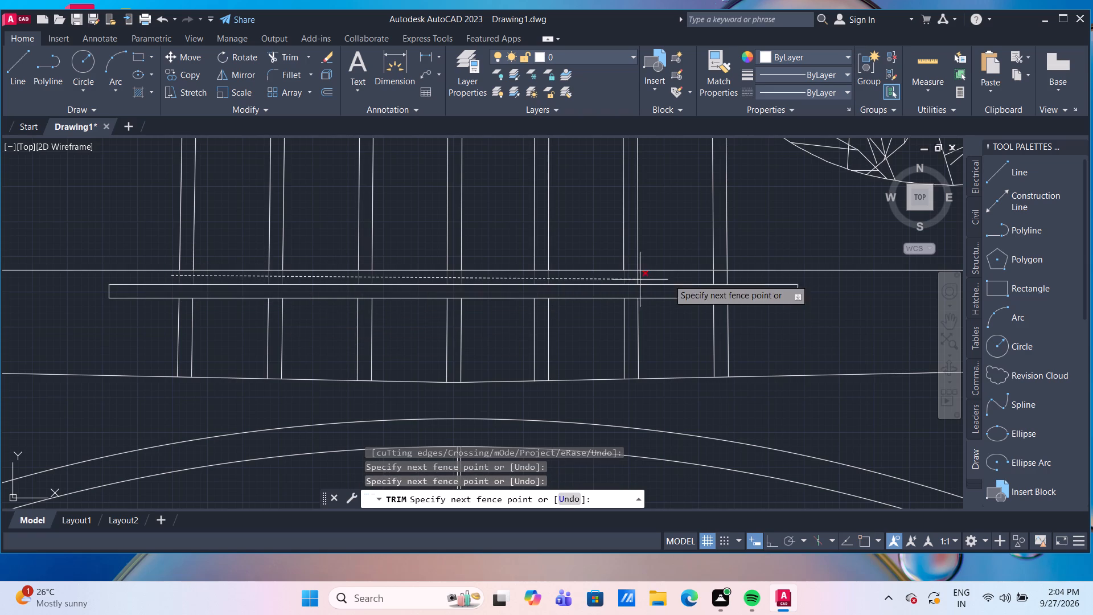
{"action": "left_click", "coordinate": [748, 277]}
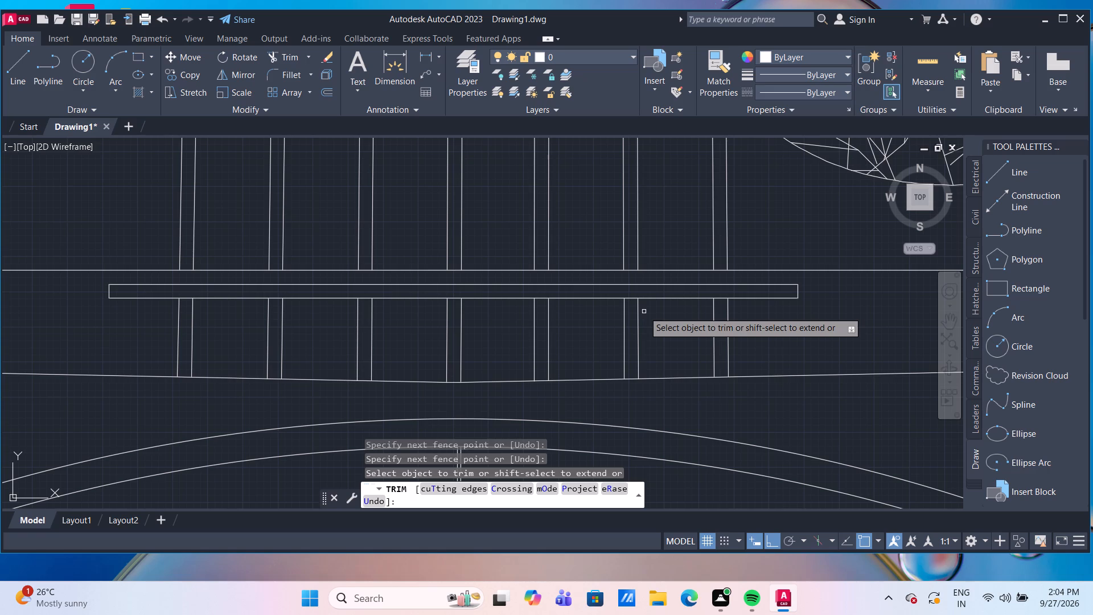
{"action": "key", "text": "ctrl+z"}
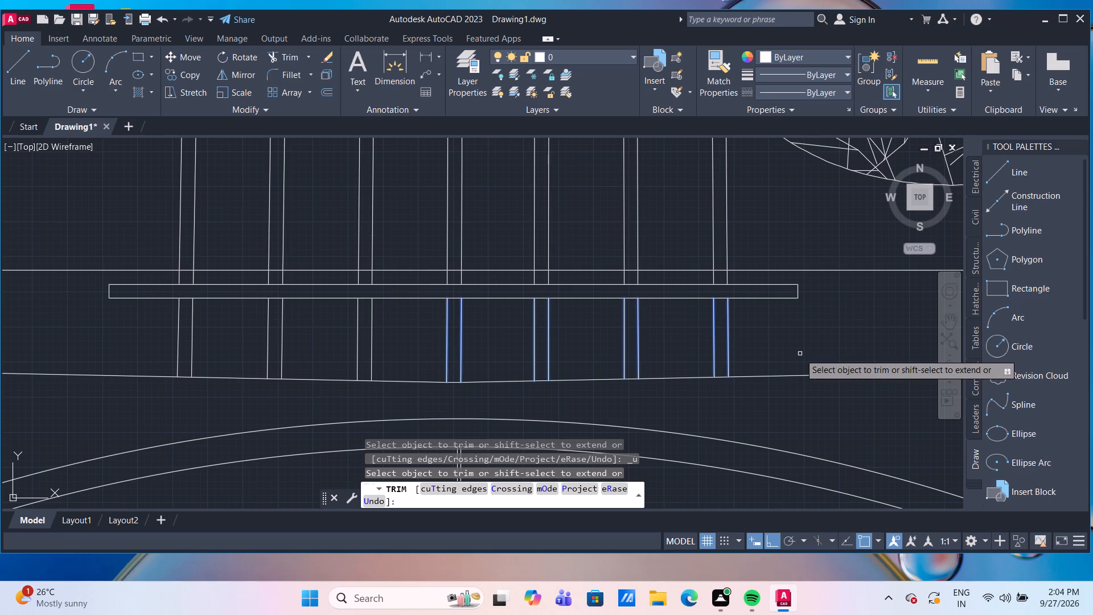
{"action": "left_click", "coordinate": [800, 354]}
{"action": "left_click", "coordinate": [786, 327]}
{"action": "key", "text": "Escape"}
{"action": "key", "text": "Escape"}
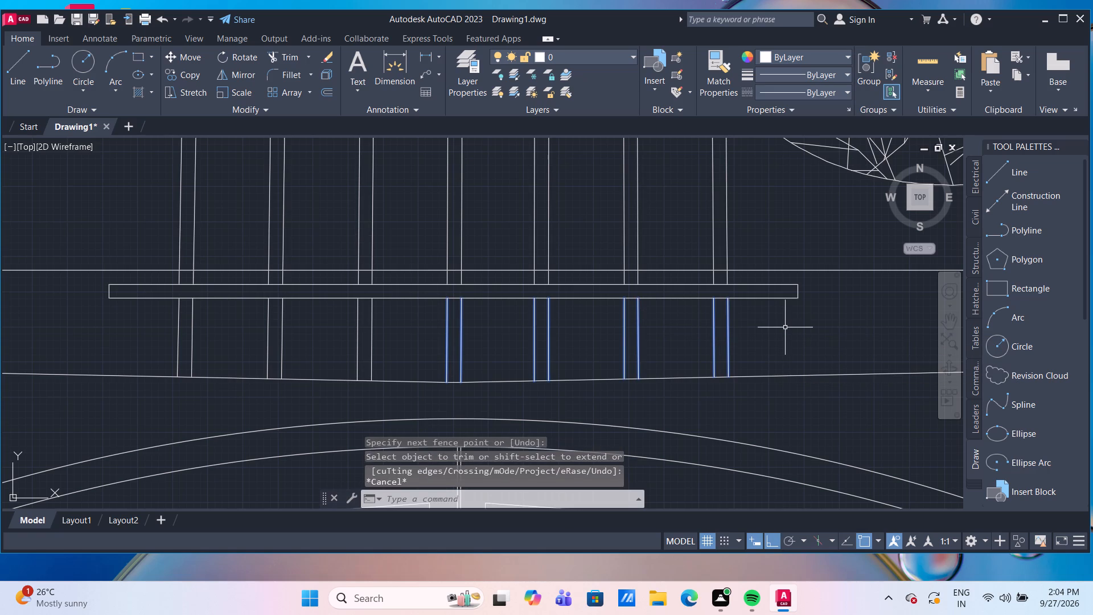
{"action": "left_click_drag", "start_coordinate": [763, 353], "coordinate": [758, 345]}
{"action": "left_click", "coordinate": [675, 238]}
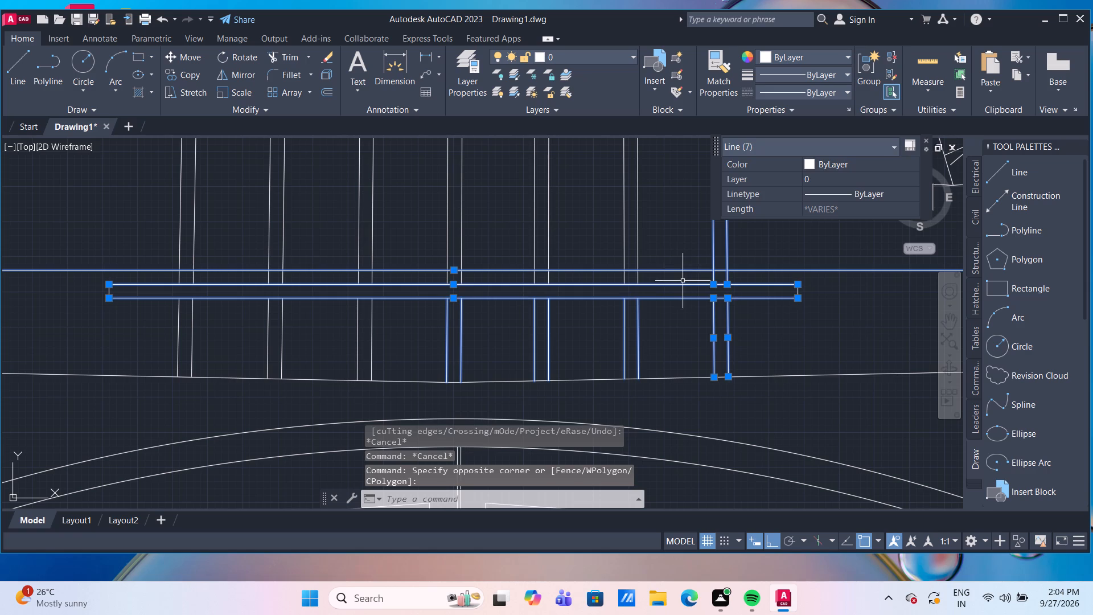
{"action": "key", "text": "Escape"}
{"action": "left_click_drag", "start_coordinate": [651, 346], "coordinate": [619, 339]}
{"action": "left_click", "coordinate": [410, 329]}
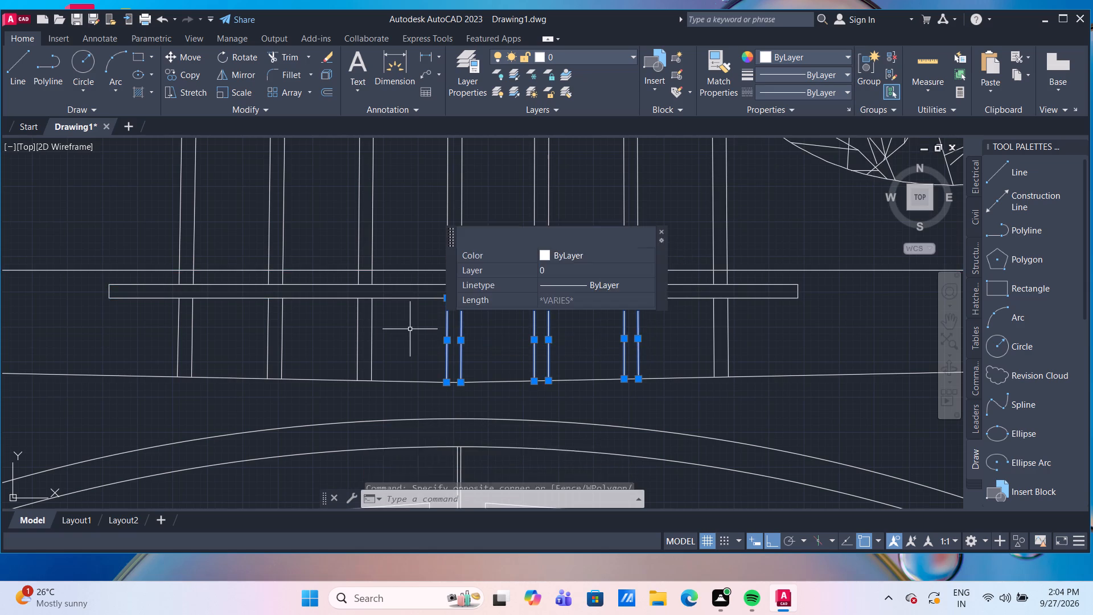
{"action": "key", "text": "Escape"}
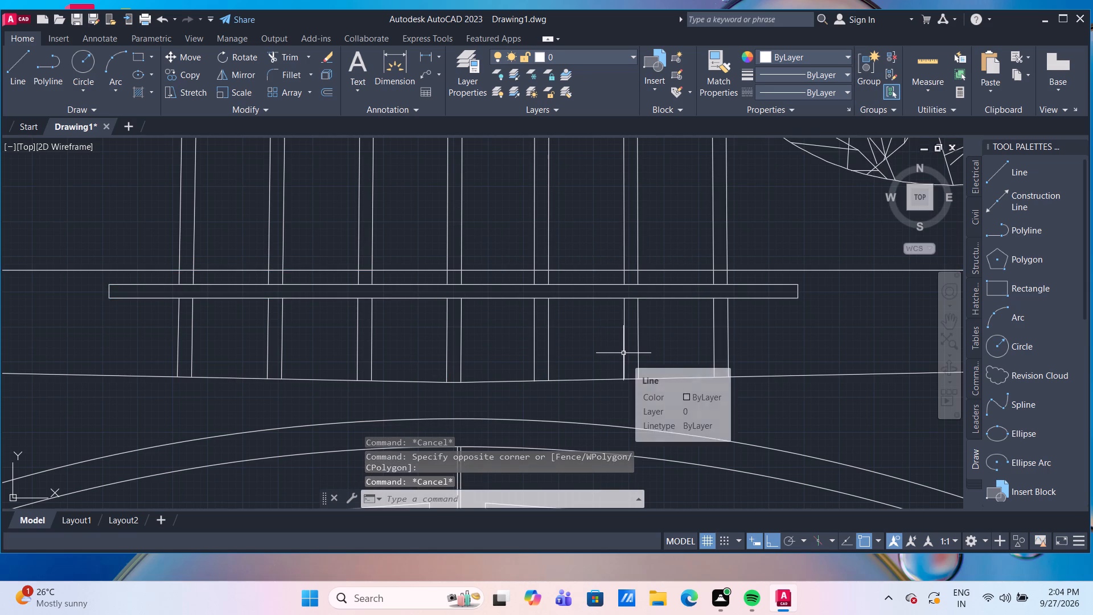
Delete the spare tree and the small object next to it, away from the guitar.
{"action": "scroll", "coordinate": [675, 345], "scroll_direction": "down", "scroll_amount": 3}
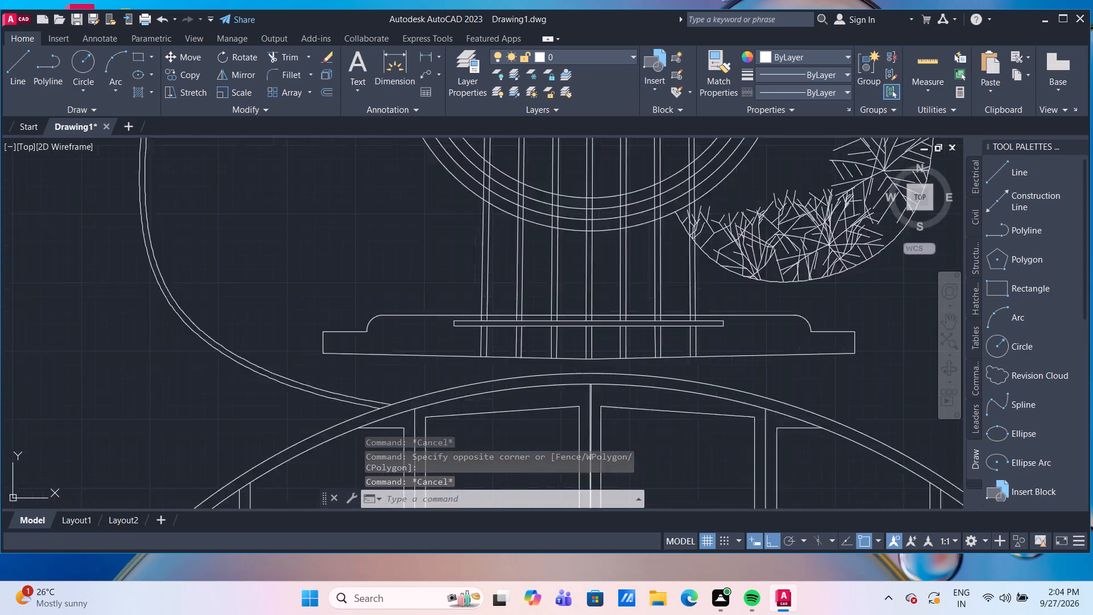
{"action": "scroll", "coordinate": [785, 366], "scroll_direction": "down", "scroll_amount": 3}
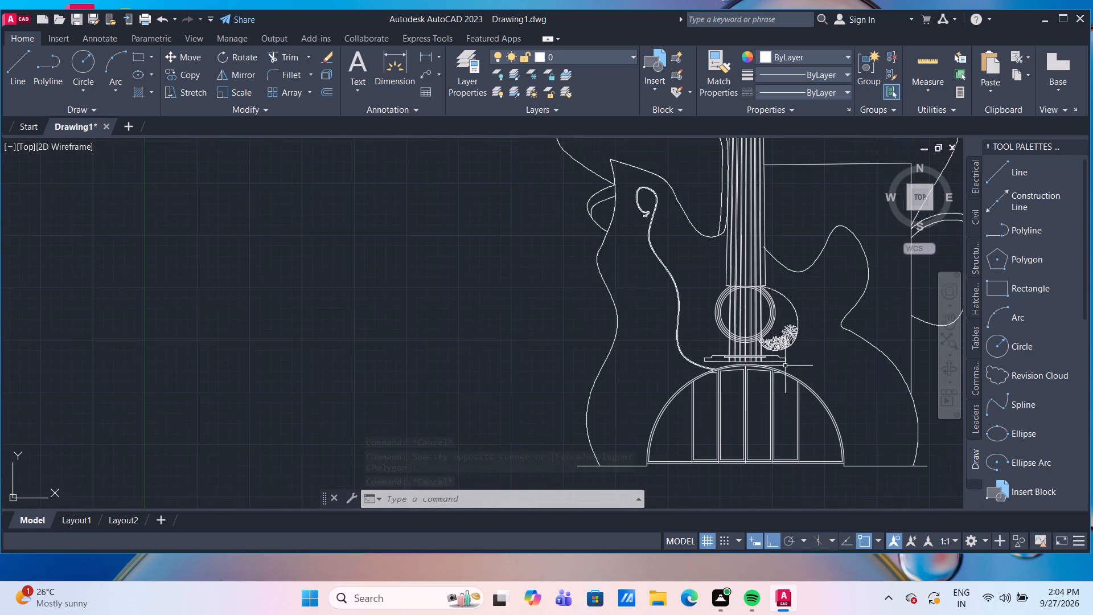
{"action": "middle_click_drag", "start_coordinate": [823, 379], "coordinate": [650, 334]}
{"action": "scroll", "coordinate": [650, 334], "scroll_direction": "down", "scroll_amount": 1}
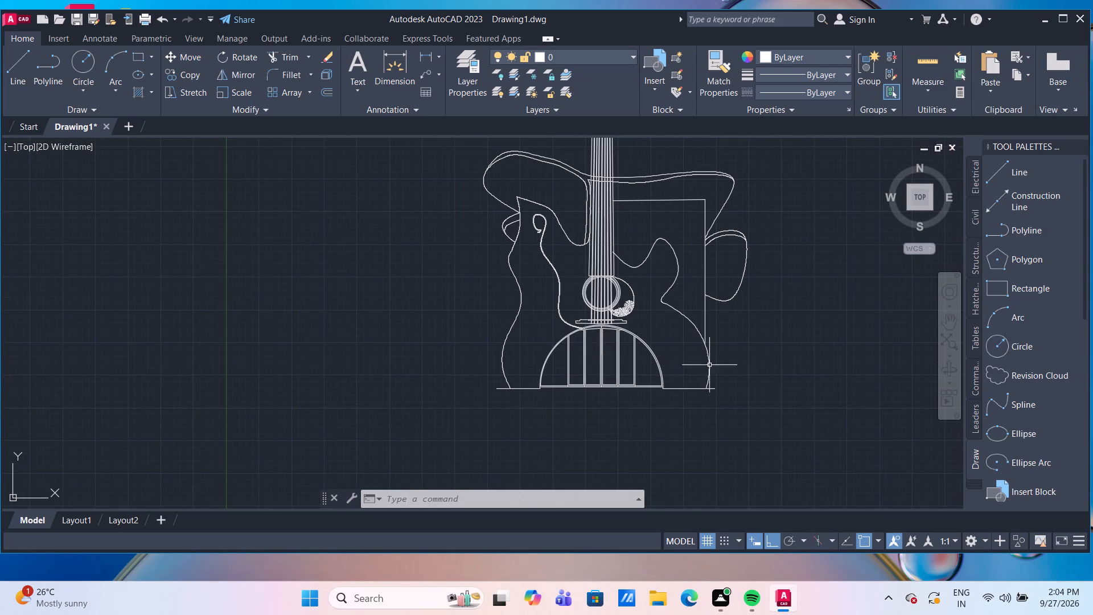
{"action": "scroll", "coordinate": [751, 355], "scroll_direction": "down", "scroll_amount": 2}
{"action": "middle_click_drag", "start_coordinate": [784, 354], "coordinate": [694, 370]}
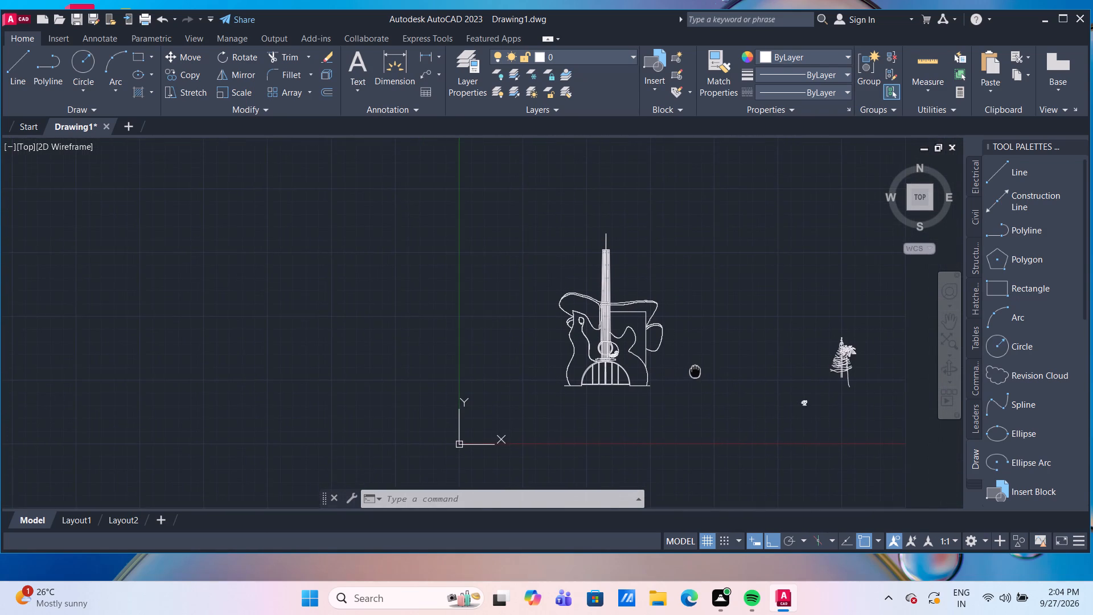
{"action": "middle_click_drag", "start_coordinate": [694, 370], "coordinate": [687, 363]}
{"action": "middle_click_drag", "start_coordinate": [705, 369], "coordinate": [640, 352]}
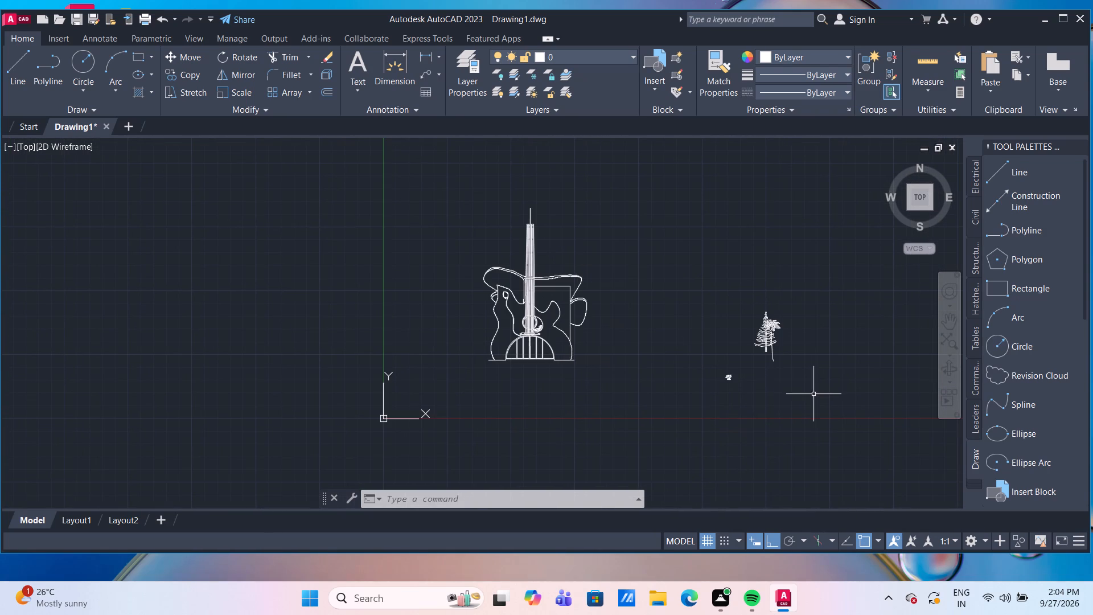
{"action": "left_click_drag", "start_coordinate": [815, 394], "coordinate": [802, 384]}
{"action": "left_click", "coordinate": [701, 292]}
{"action": "key", "text": "Delete"}
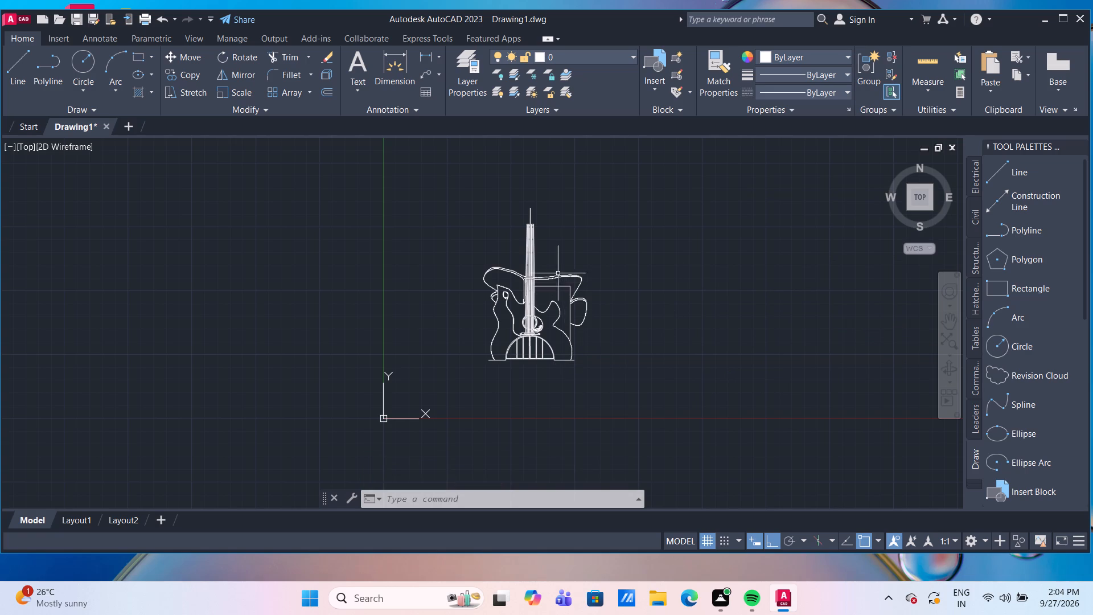
Stretch the upper ends of the neck and string lines, including the projecting centre line, downward by 2000 to shorten the neck.
{"action": "scroll", "coordinate": [551, 241], "scroll_direction": "up", "scroll_amount": 1}
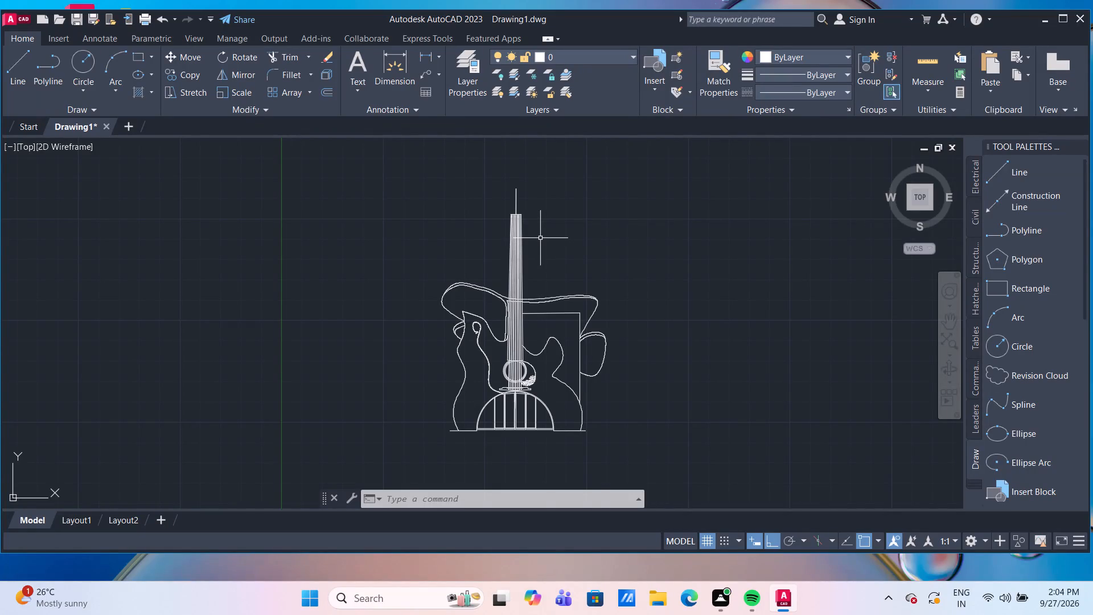
{"action": "scroll", "coordinate": [540, 238], "scroll_direction": "up", "scroll_amount": 1}
{"action": "middle_click_drag", "start_coordinate": [540, 238], "coordinate": [539, 265]}
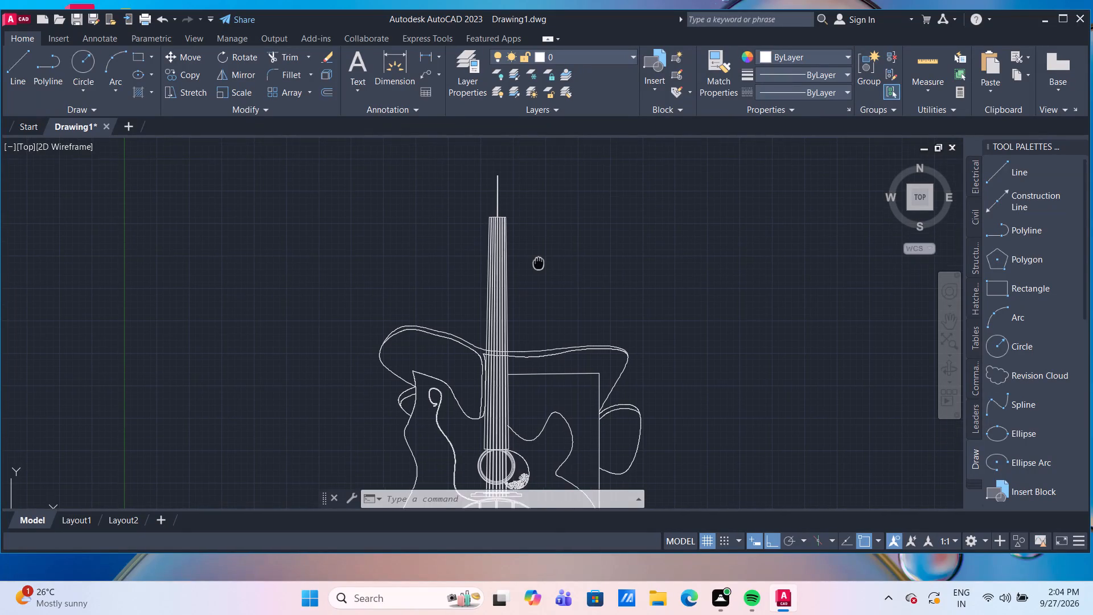
{"action": "middle_click_drag", "start_coordinate": [539, 265], "coordinate": [539, 274]}
{"action": "left_click_drag", "start_coordinate": [544, 279], "coordinate": [537, 267]}
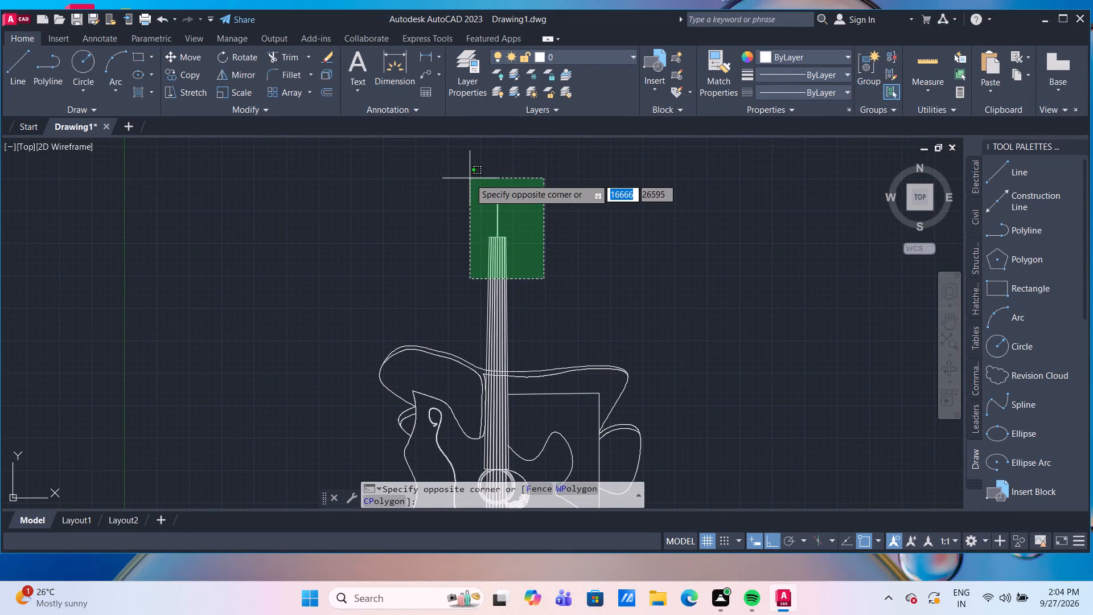
{"action": "left_click", "coordinate": [470, 178]}
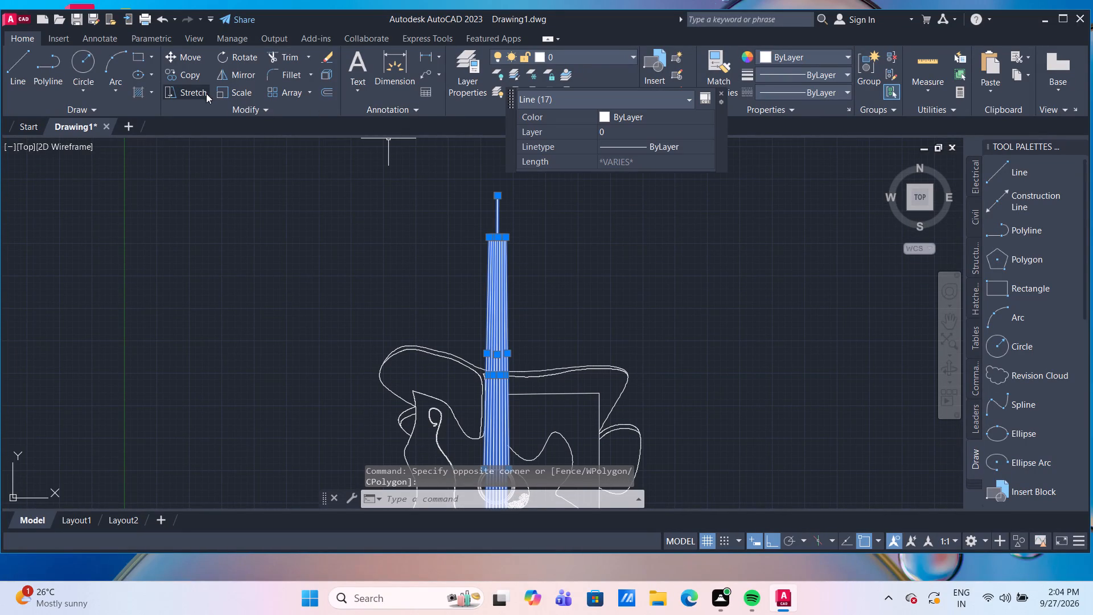
{"action": "left_click", "coordinate": [196, 89]}
{"action": "scroll", "coordinate": [494, 182], "scroll_direction": "up", "scroll_amount": 2}
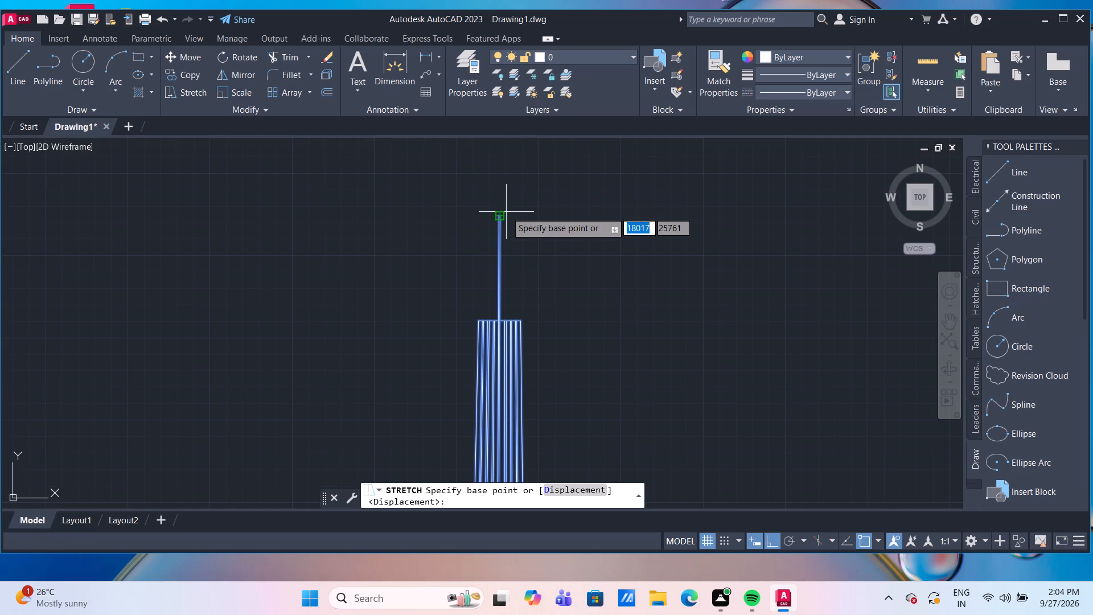
{"action": "scroll", "coordinate": [507, 212], "scroll_direction": "up", "scroll_amount": 2}
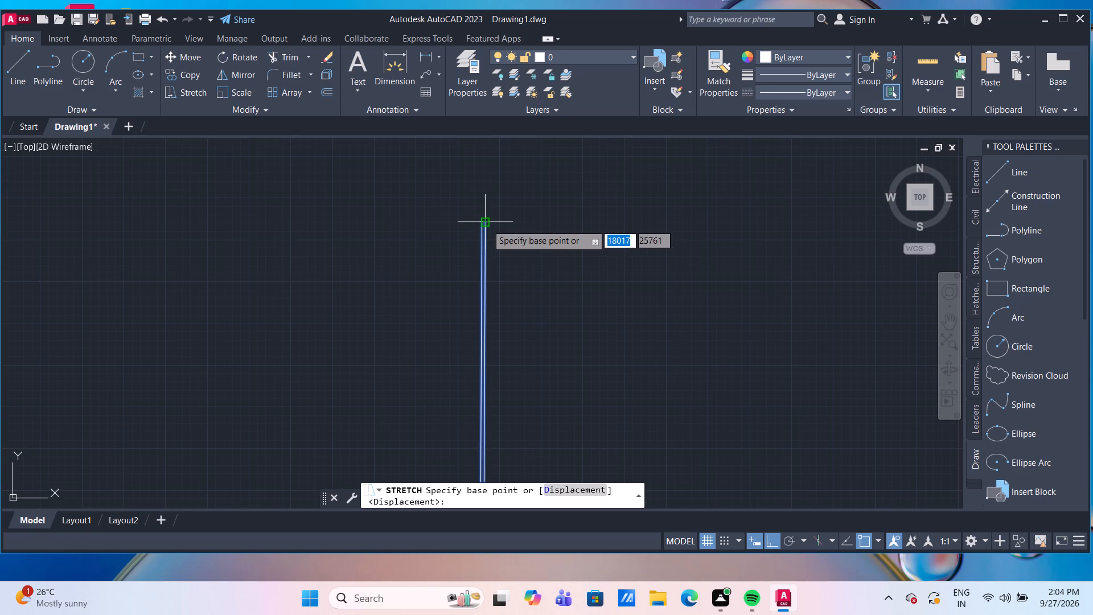
{"action": "left_click", "coordinate": [487, 224]}
{"action": "scroll", "coordinate": [487, 224], "scroll_direction": "down", "scroll_amount": 3}
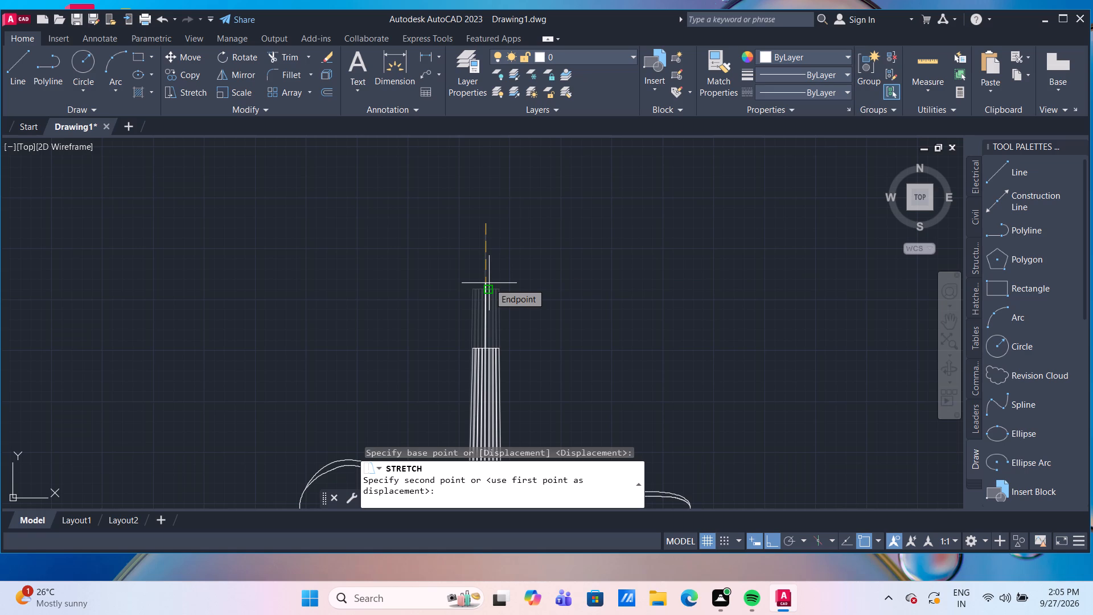
{"action": "type", "text": "2000"}
{"action": "key", "text": "Return"}
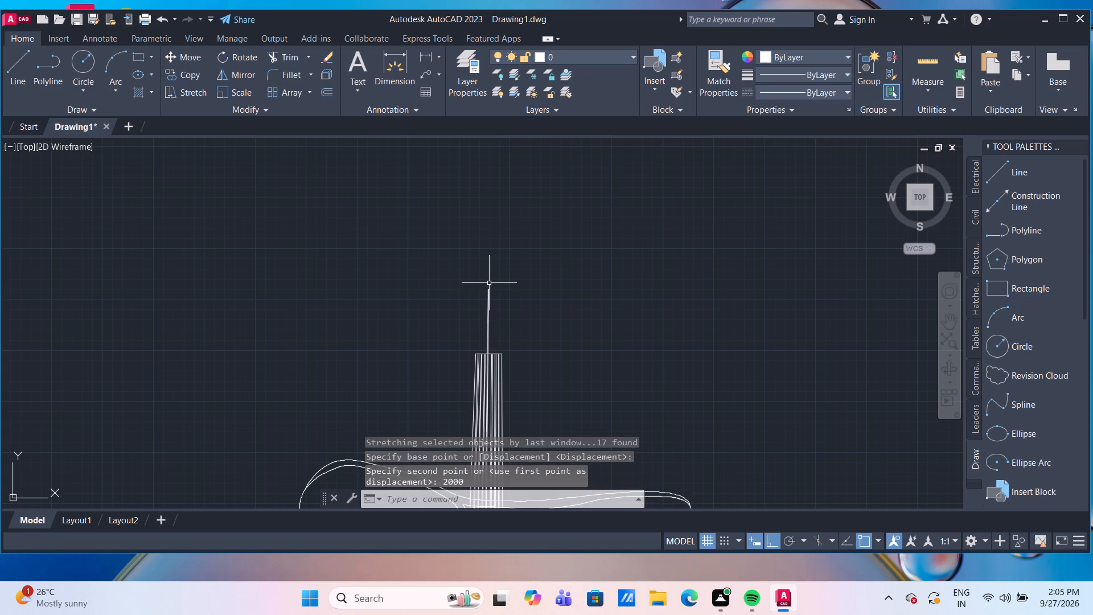
Examine the shortened neck, sound hole, bridge and overall proportions of the guitar.
{"action": "scroll", "coordinate": [489, 283], "scroll_direction": "down", "scroll_amount": 4}
{"action": "scroll", "coordinate": [513, 291], "scroll_direction": "up", "scroll_amount": 3}
{"action": "middle_click_drag", "start_coordinate": [511, 291], "coordinate": [511, 261]}
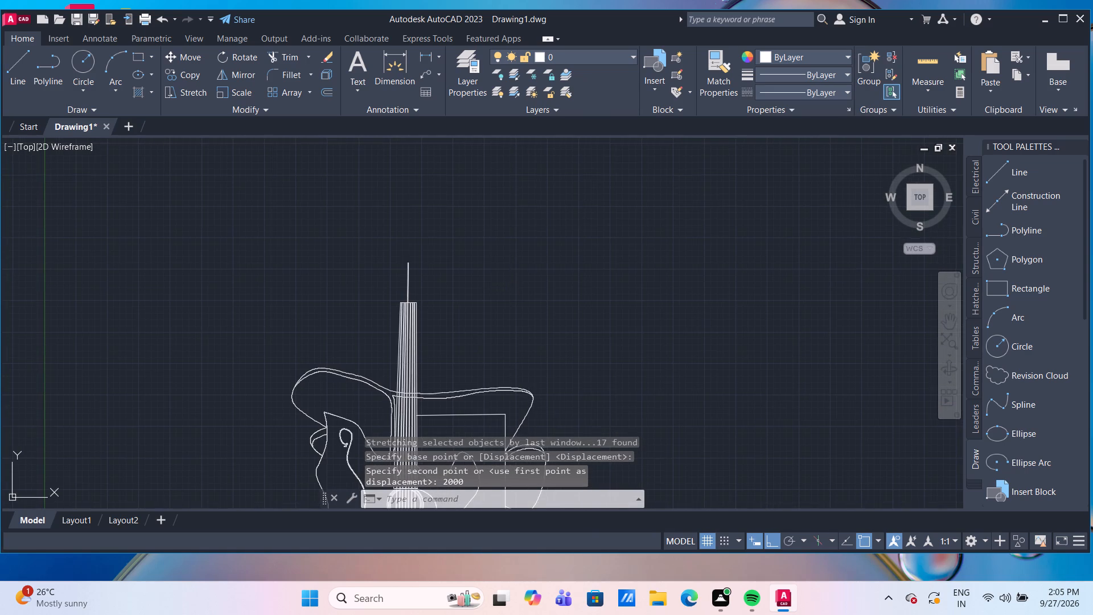
{"action": "middle_click_drag", "start_coordinate": [511, 261], "coordinate": [509, 223]}
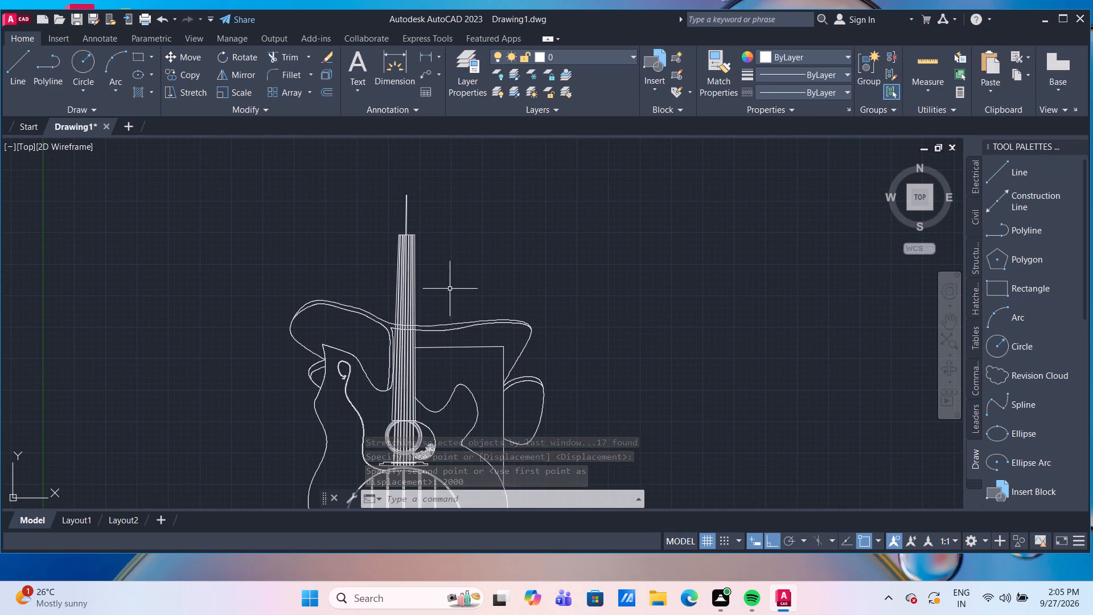
{"action": "scroll", "coordinate": [446, 281], "scroll_direction": "up", "scroll_amount": 1}
{"action": "middle_click_drag", "start_coordinate": [443, 277], "coordinate": [466, 199]}
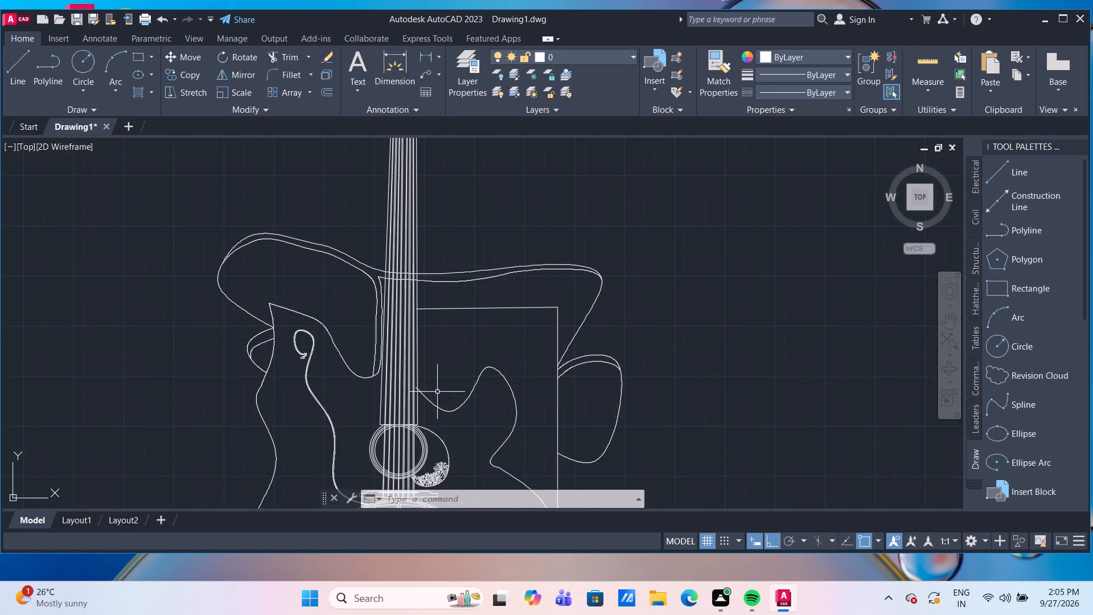
{"action": "scroll", "coordinate": [437, 392], "scroll_direction": "up", "scroll_amount": 1}
{"action": "middle_click_drag", "start_coordinate": [452, 362], "coordinate": [471, 263]}
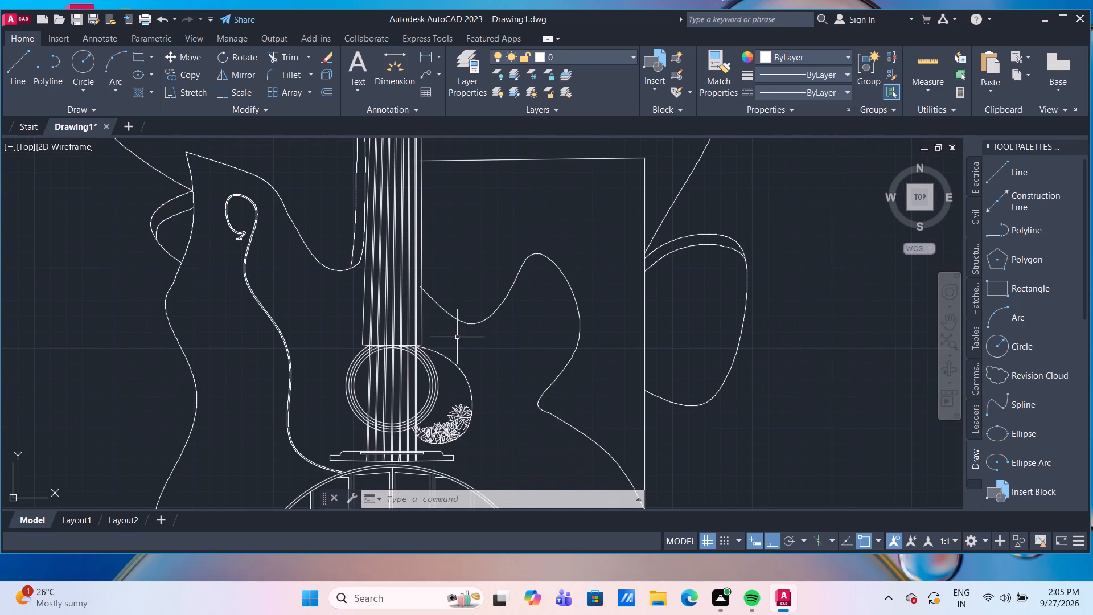
{"action": "scroll", "coordinate": [487, 354], "scroll_direction": "down", "scroll_amount": 2}
{"action": "middle_click_drag", "start_coordinate": [689, 359], "coordinate": [685, 344]}
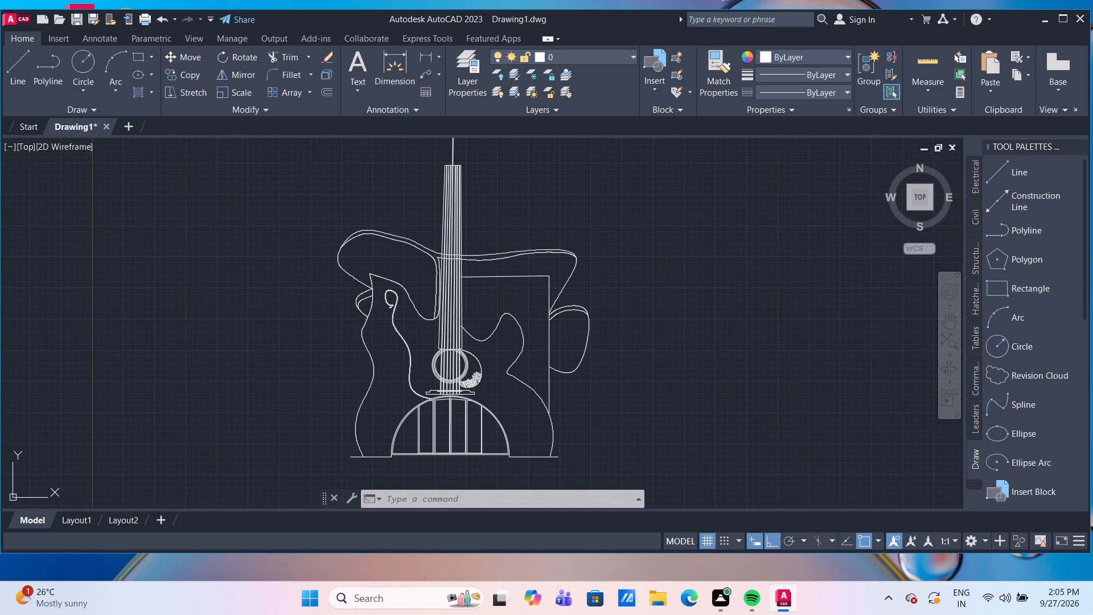
{"action": "middle_click_drag", "start_coordinate": [685, 344], "coordinate": [683, 339]}
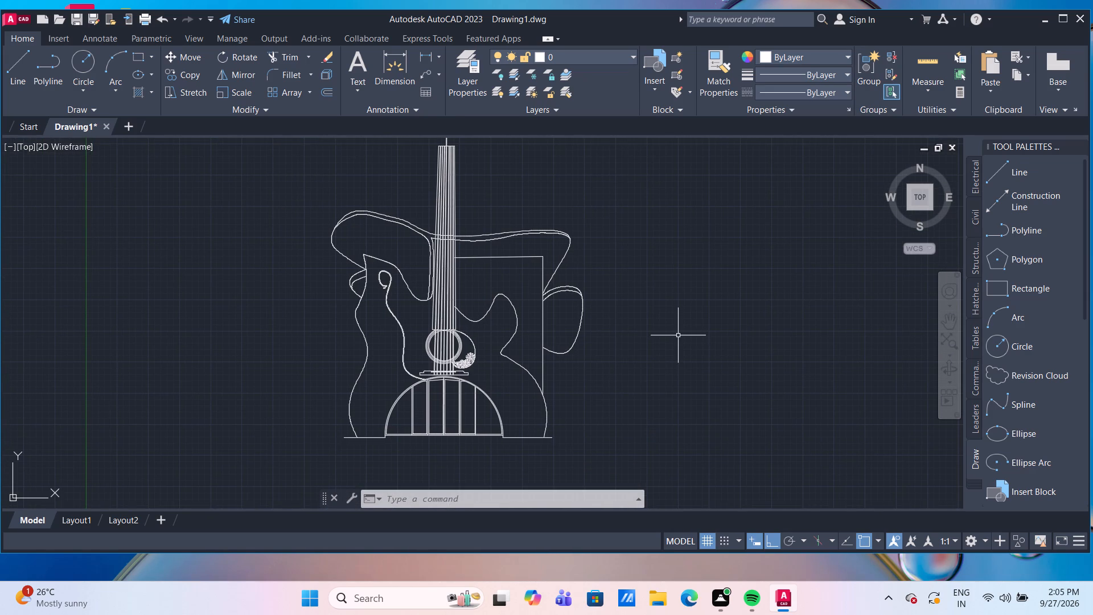